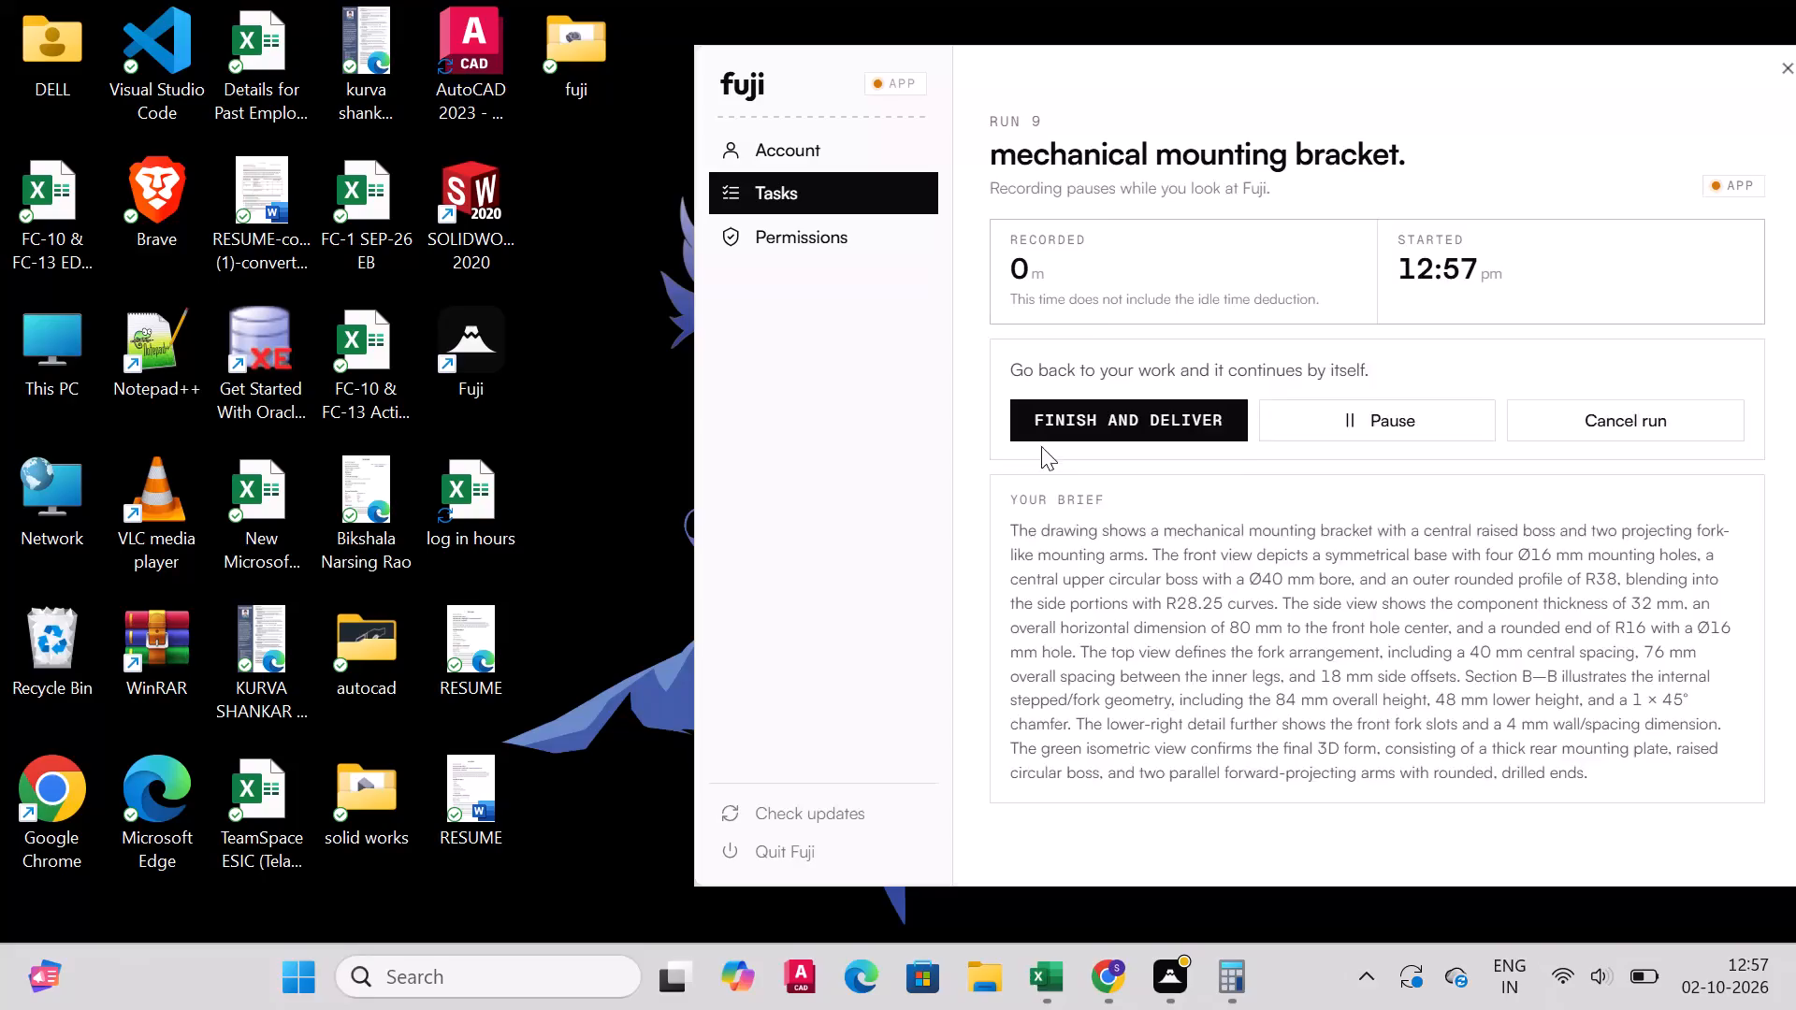
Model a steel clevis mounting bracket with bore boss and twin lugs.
Launch SOLIDWORKS 2020 from the desktop.
left_click(615, 453)
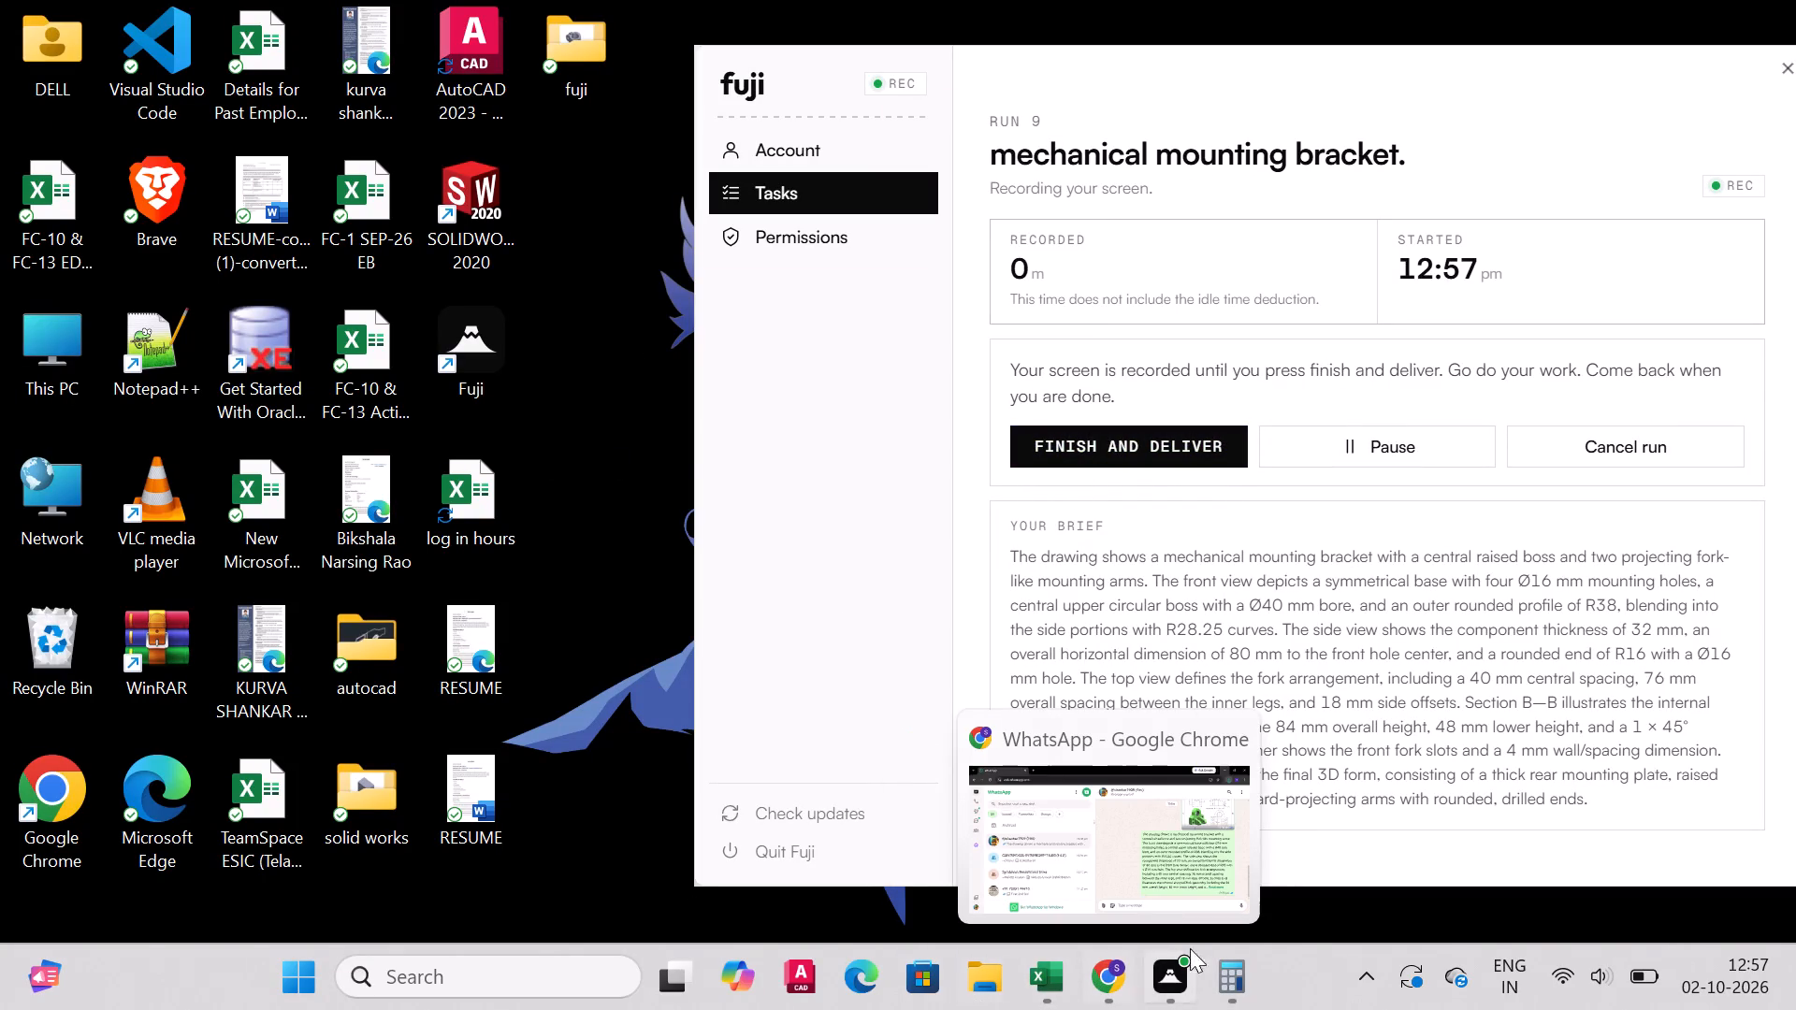
left_click(552, 321)
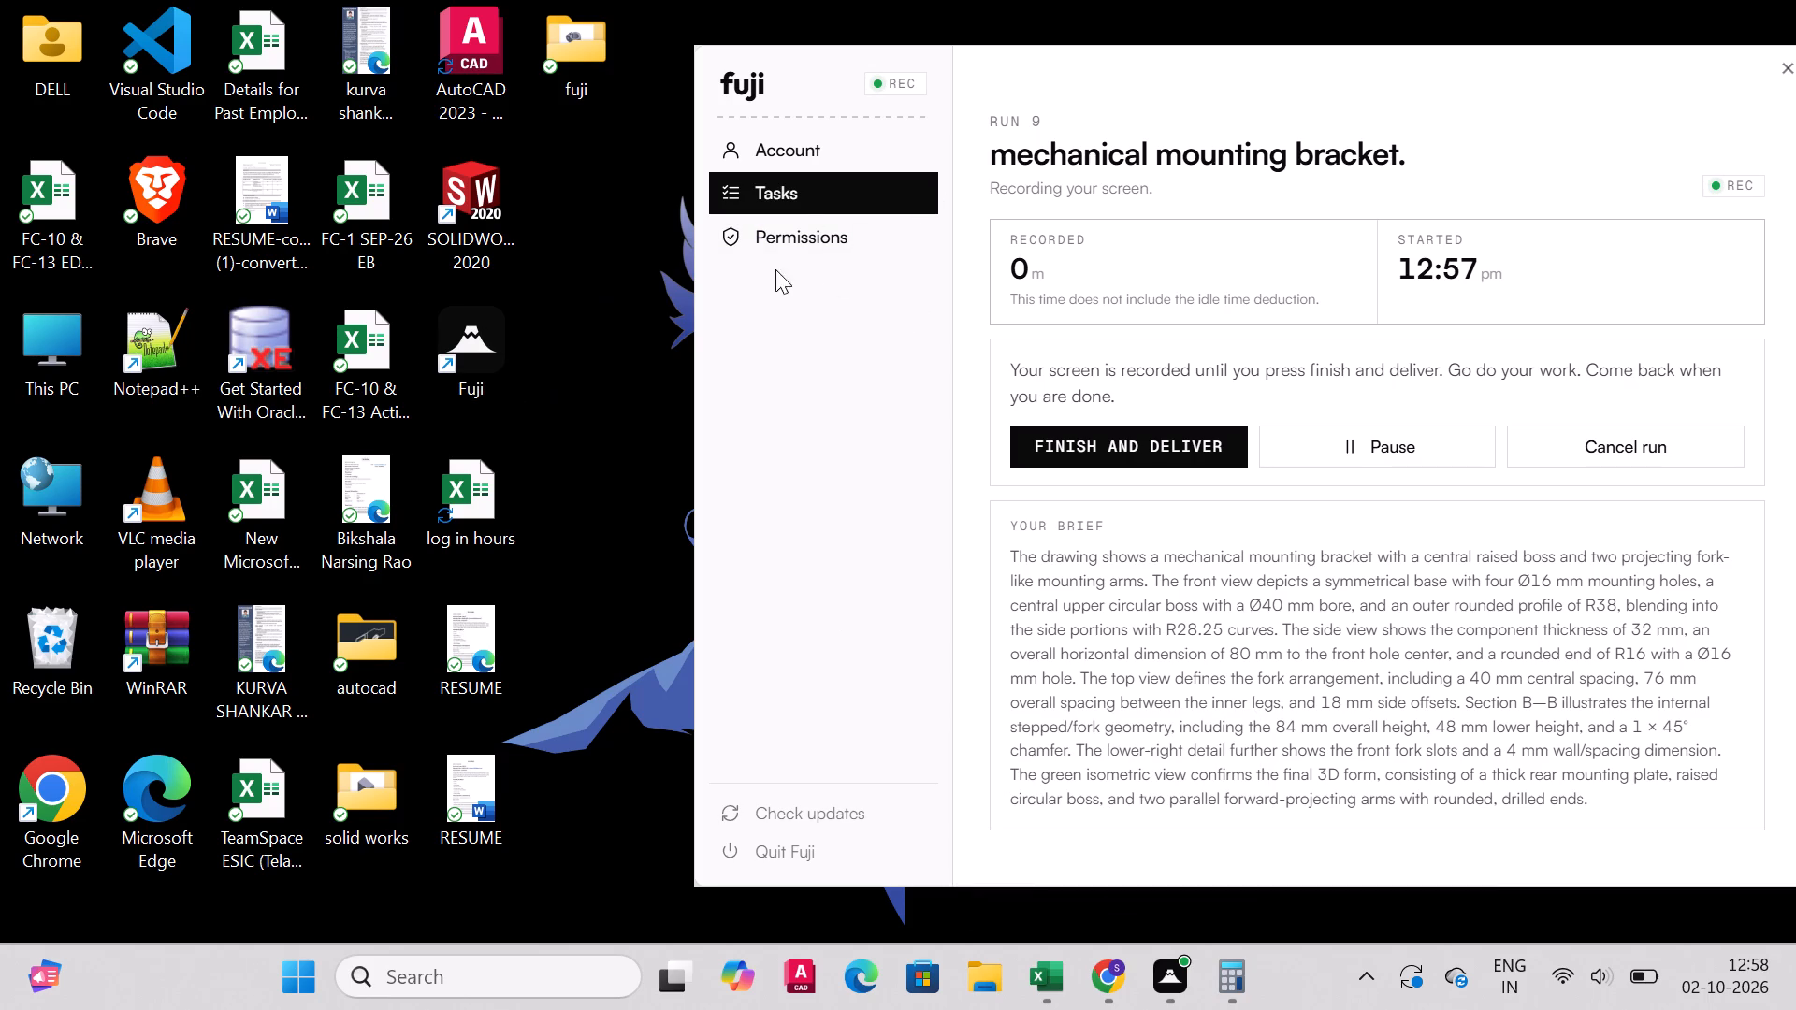
double_click(483, 196)
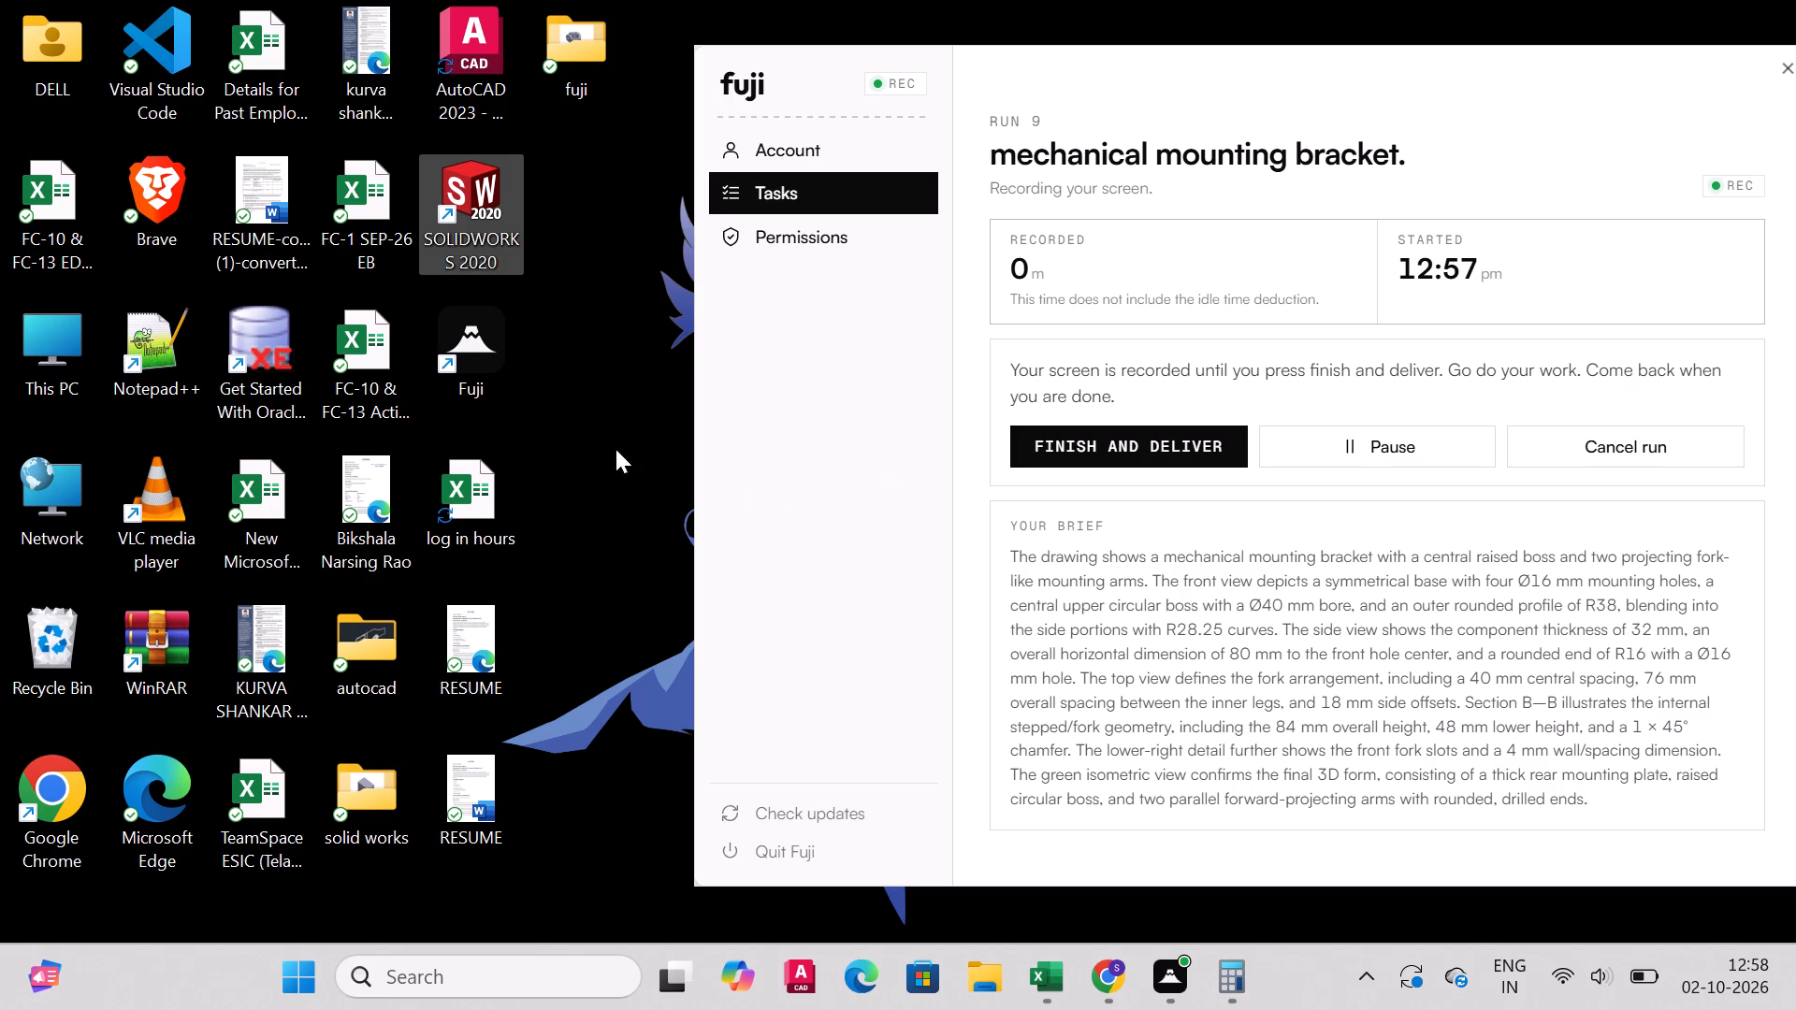
left_click(583, 355)
double_click(477, 211)
left_click(1792, 1004)
double_click(468, 204)
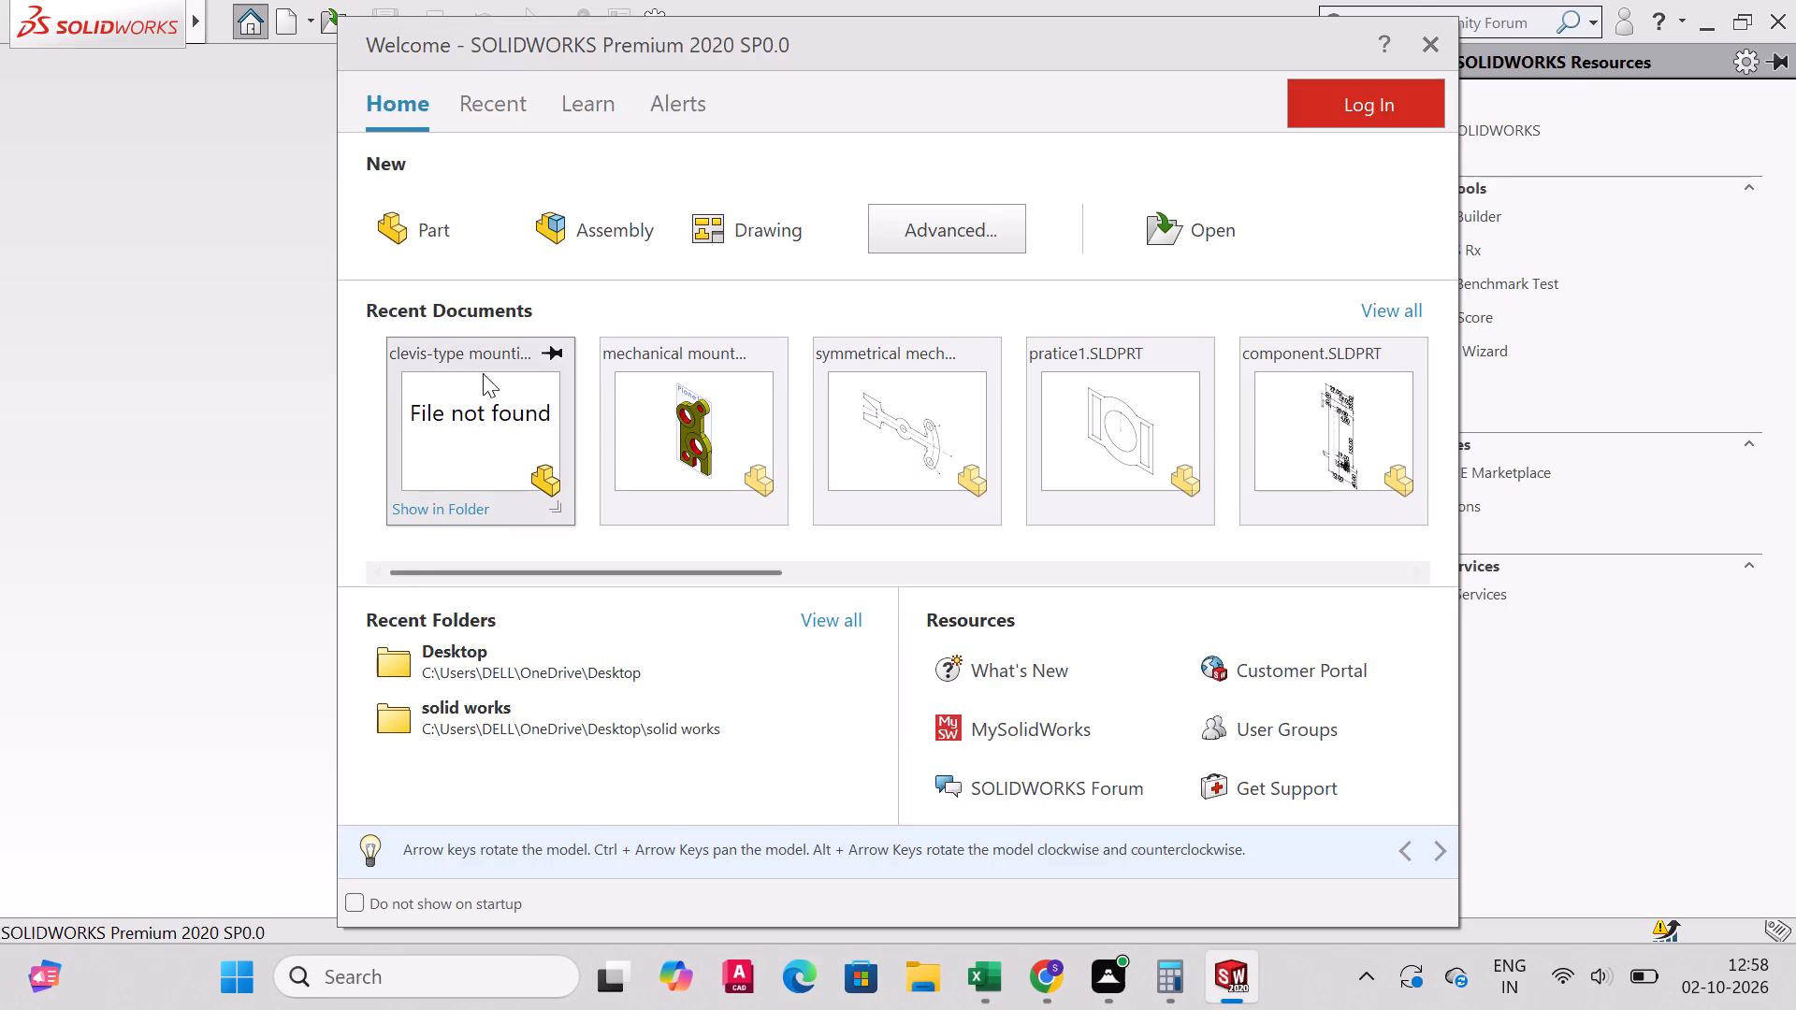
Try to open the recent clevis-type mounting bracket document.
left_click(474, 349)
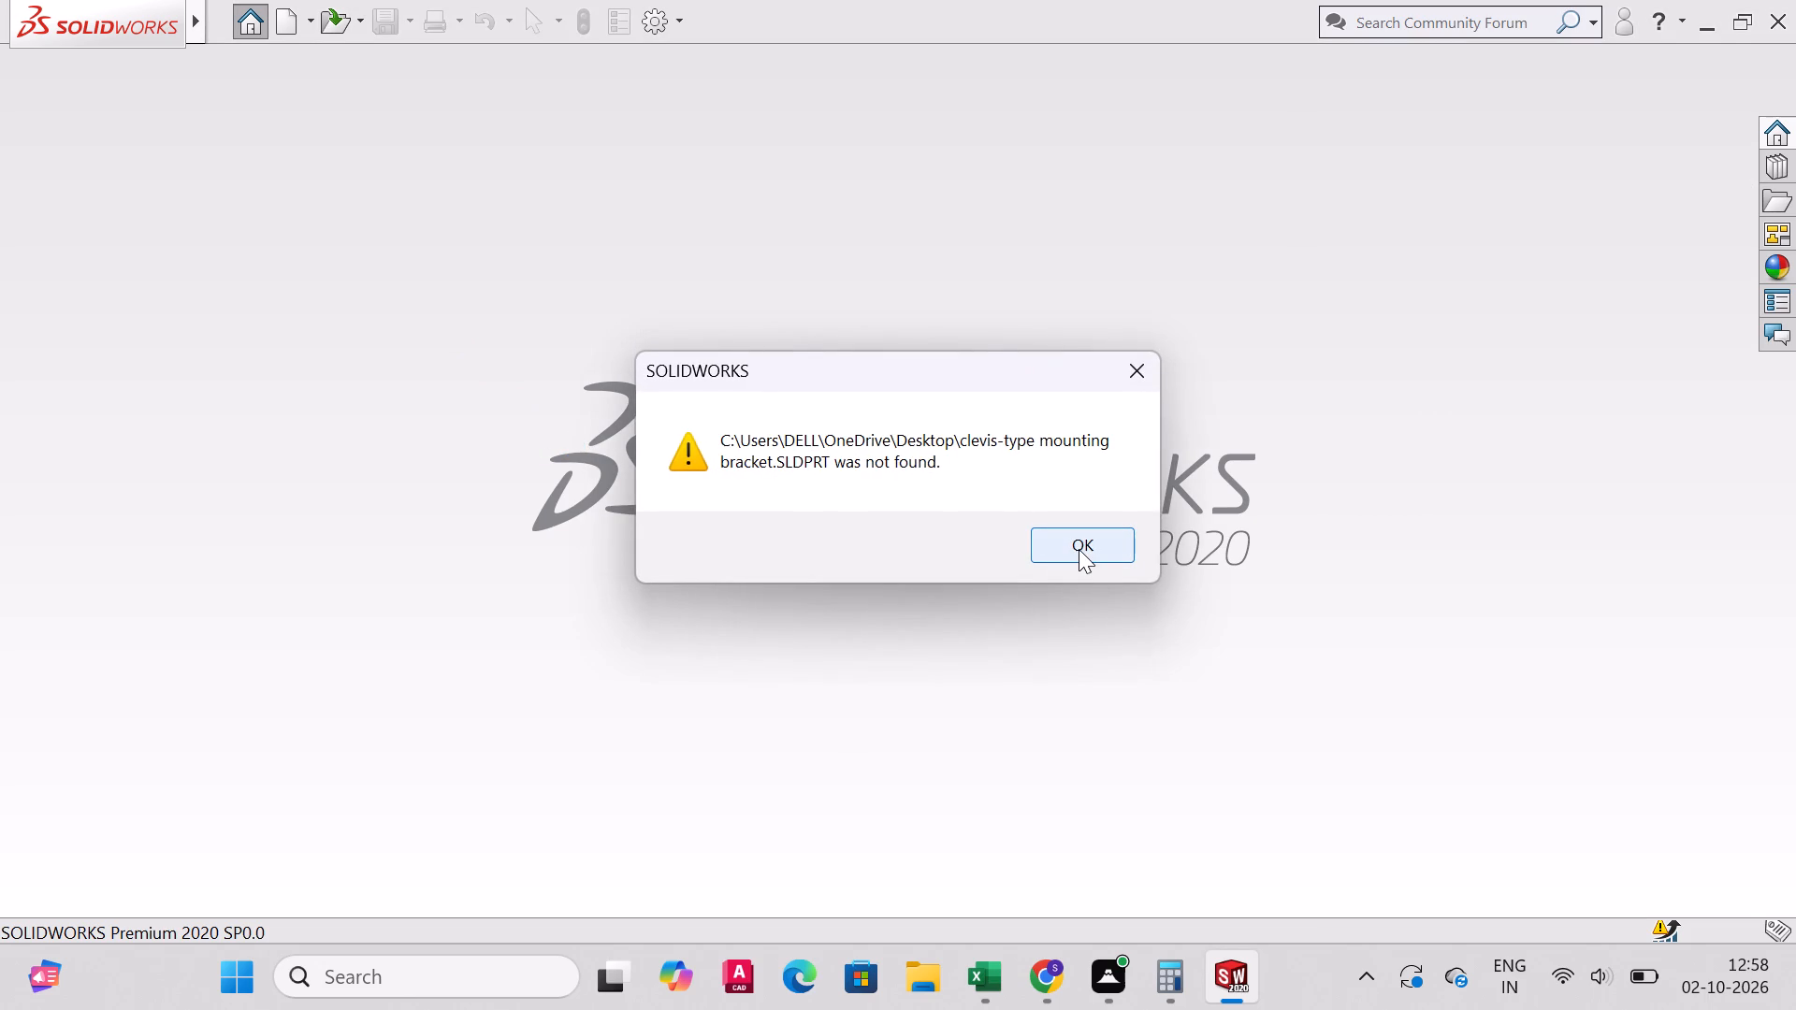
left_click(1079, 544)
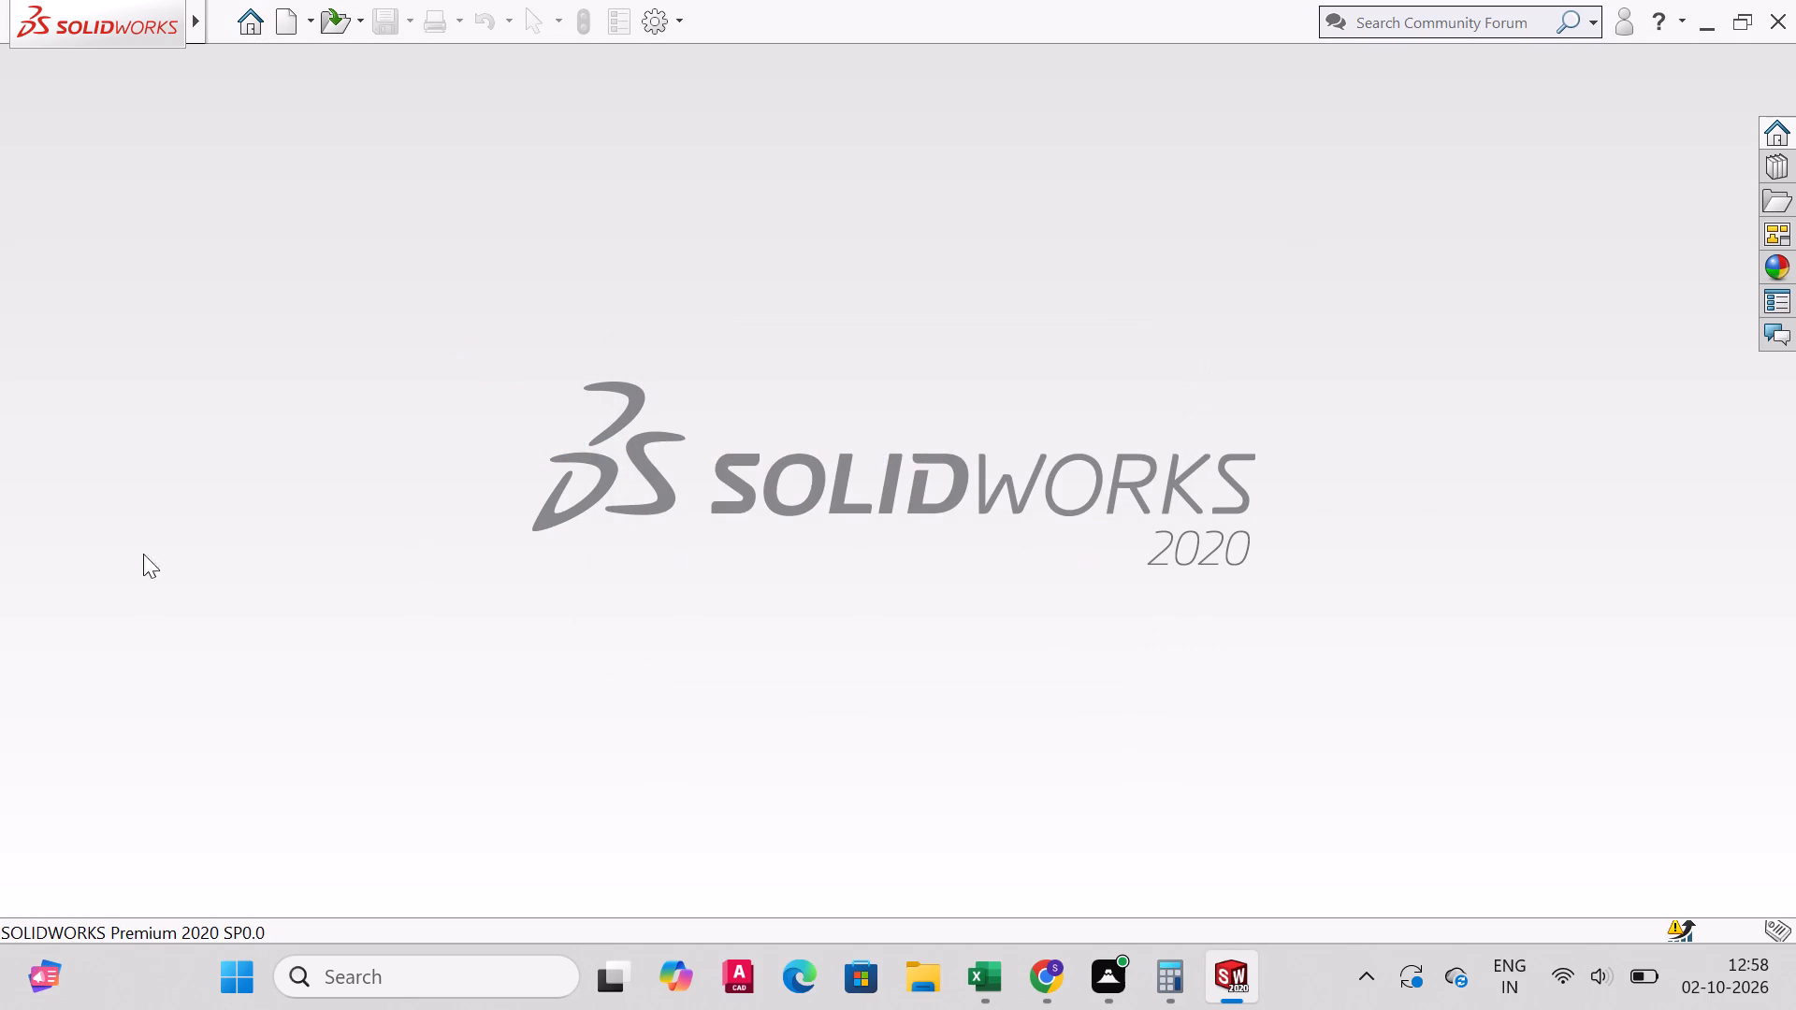
Create a new Part document.
left_click(211, 17)
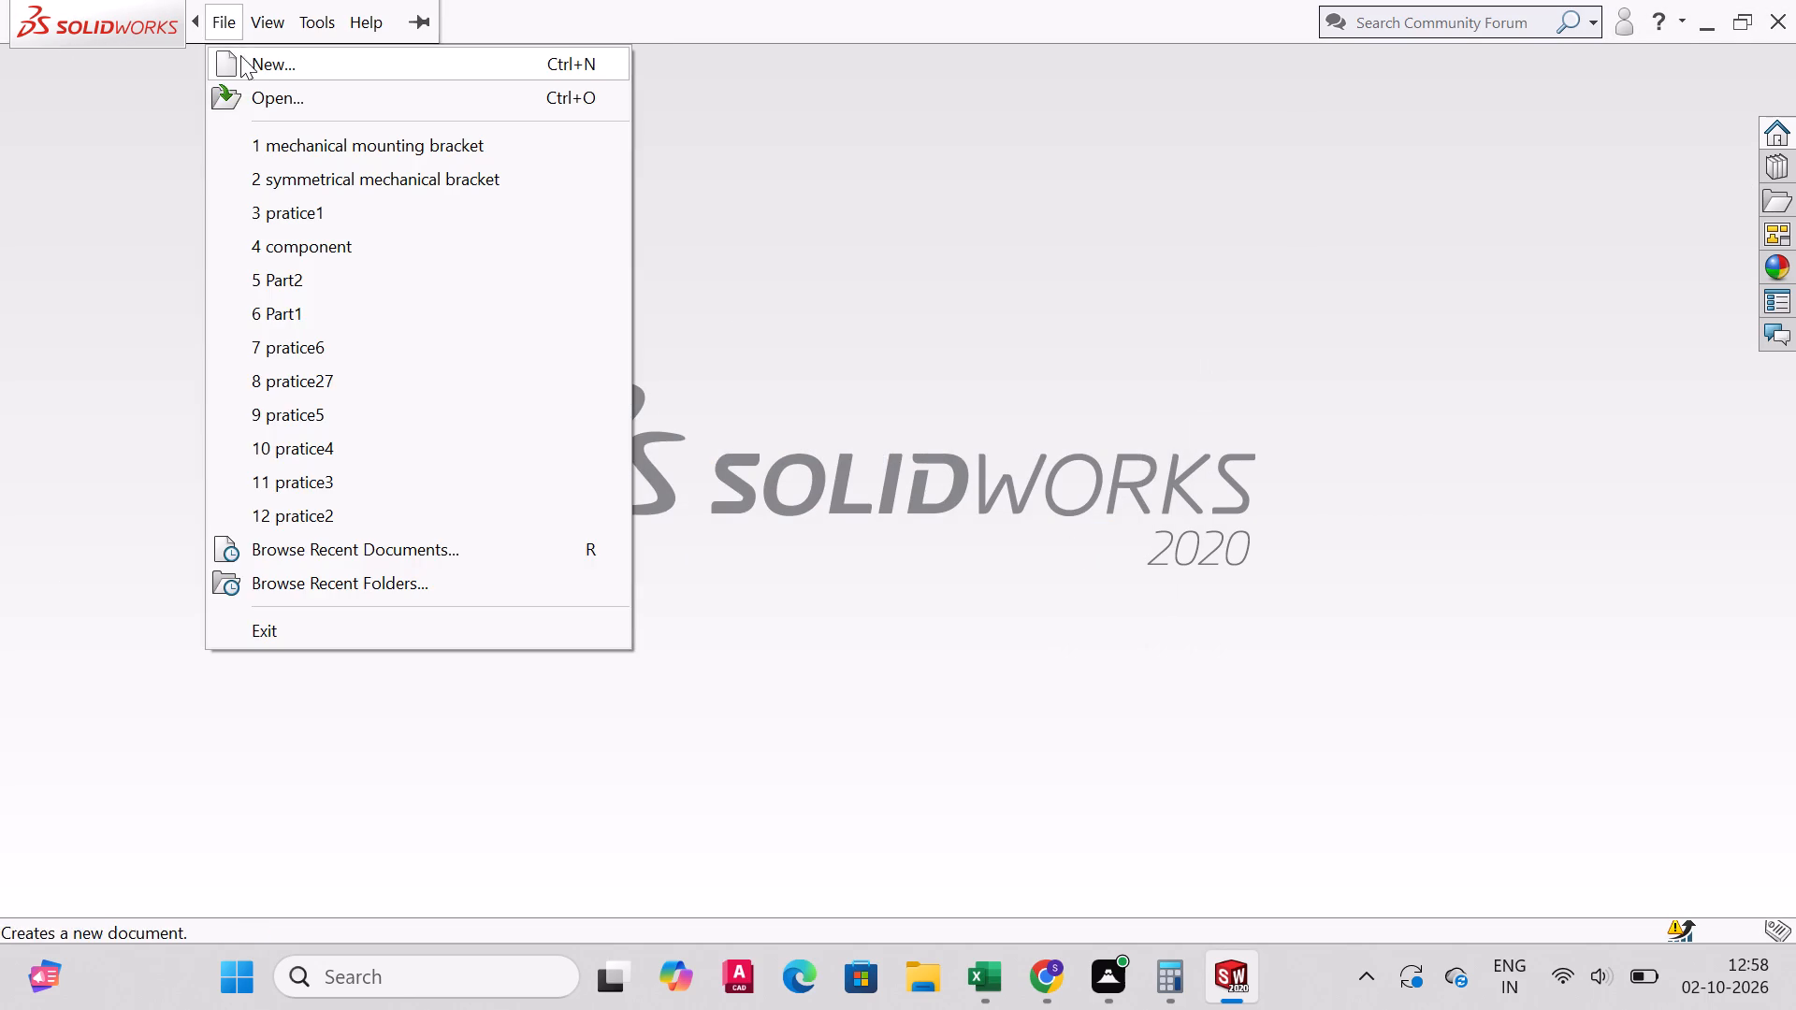
left_click(246, 57)
left_click(456, 512)
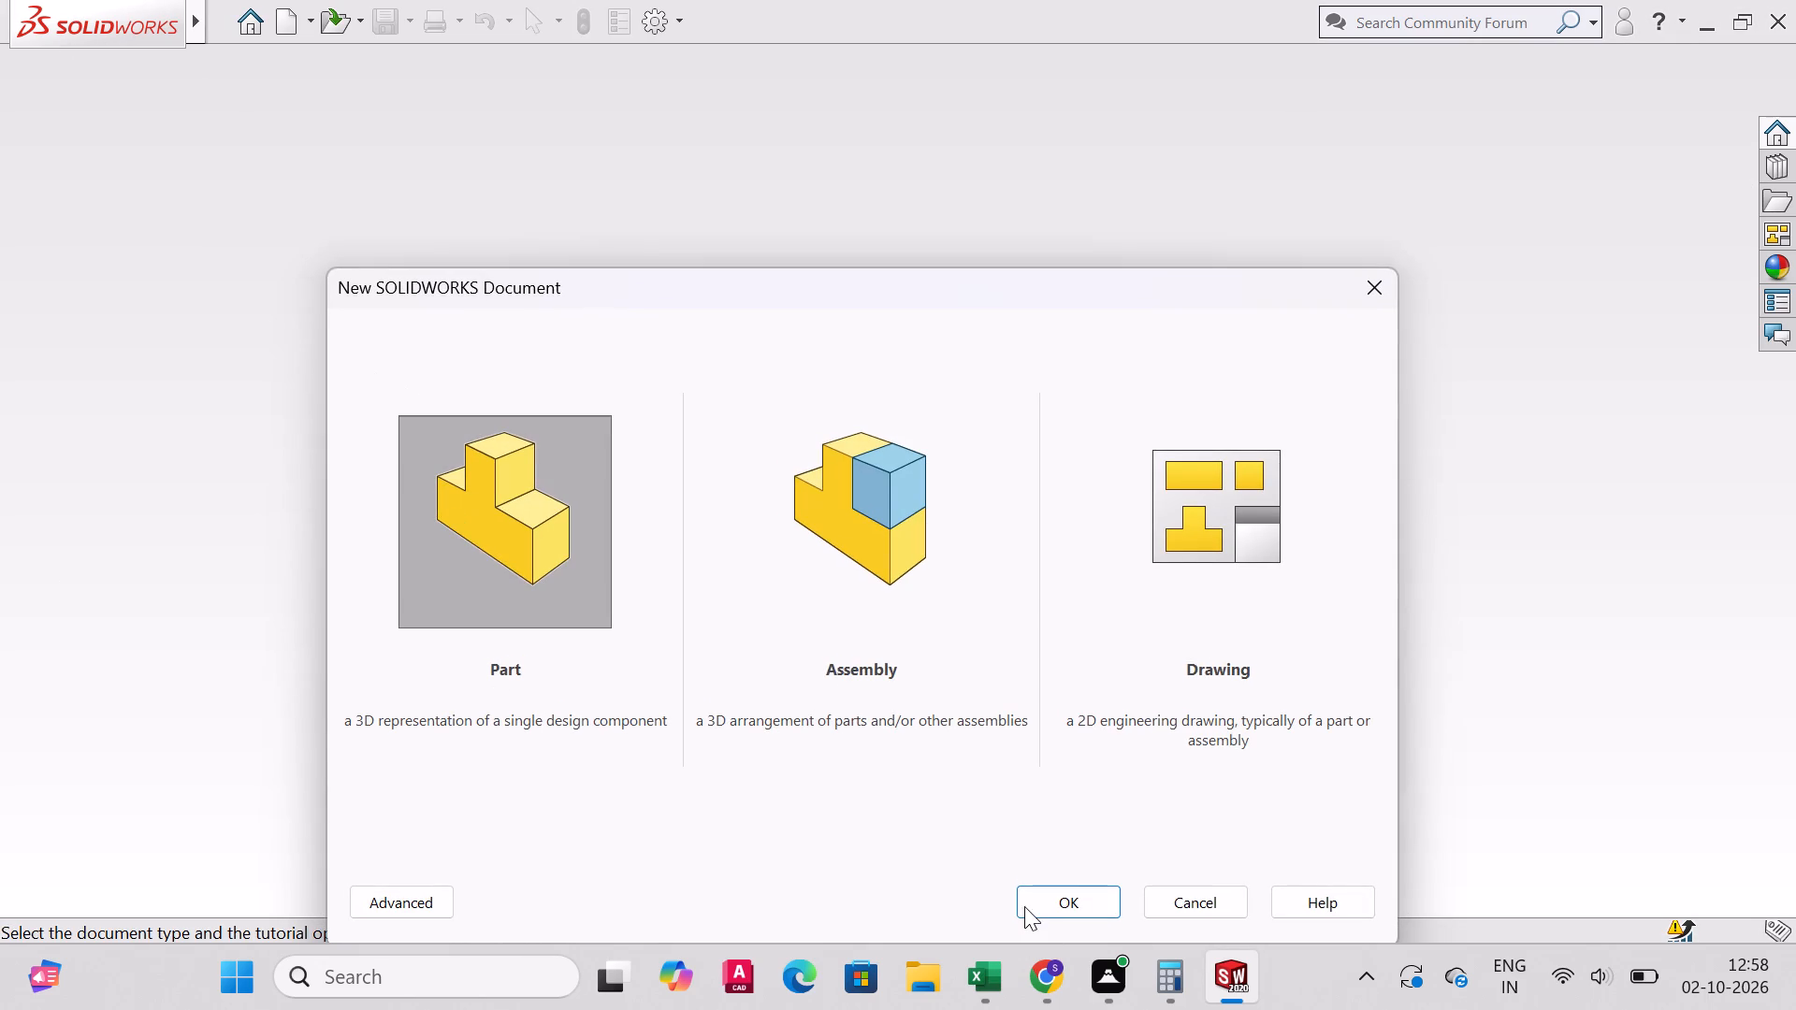
left_click(1039, 904)
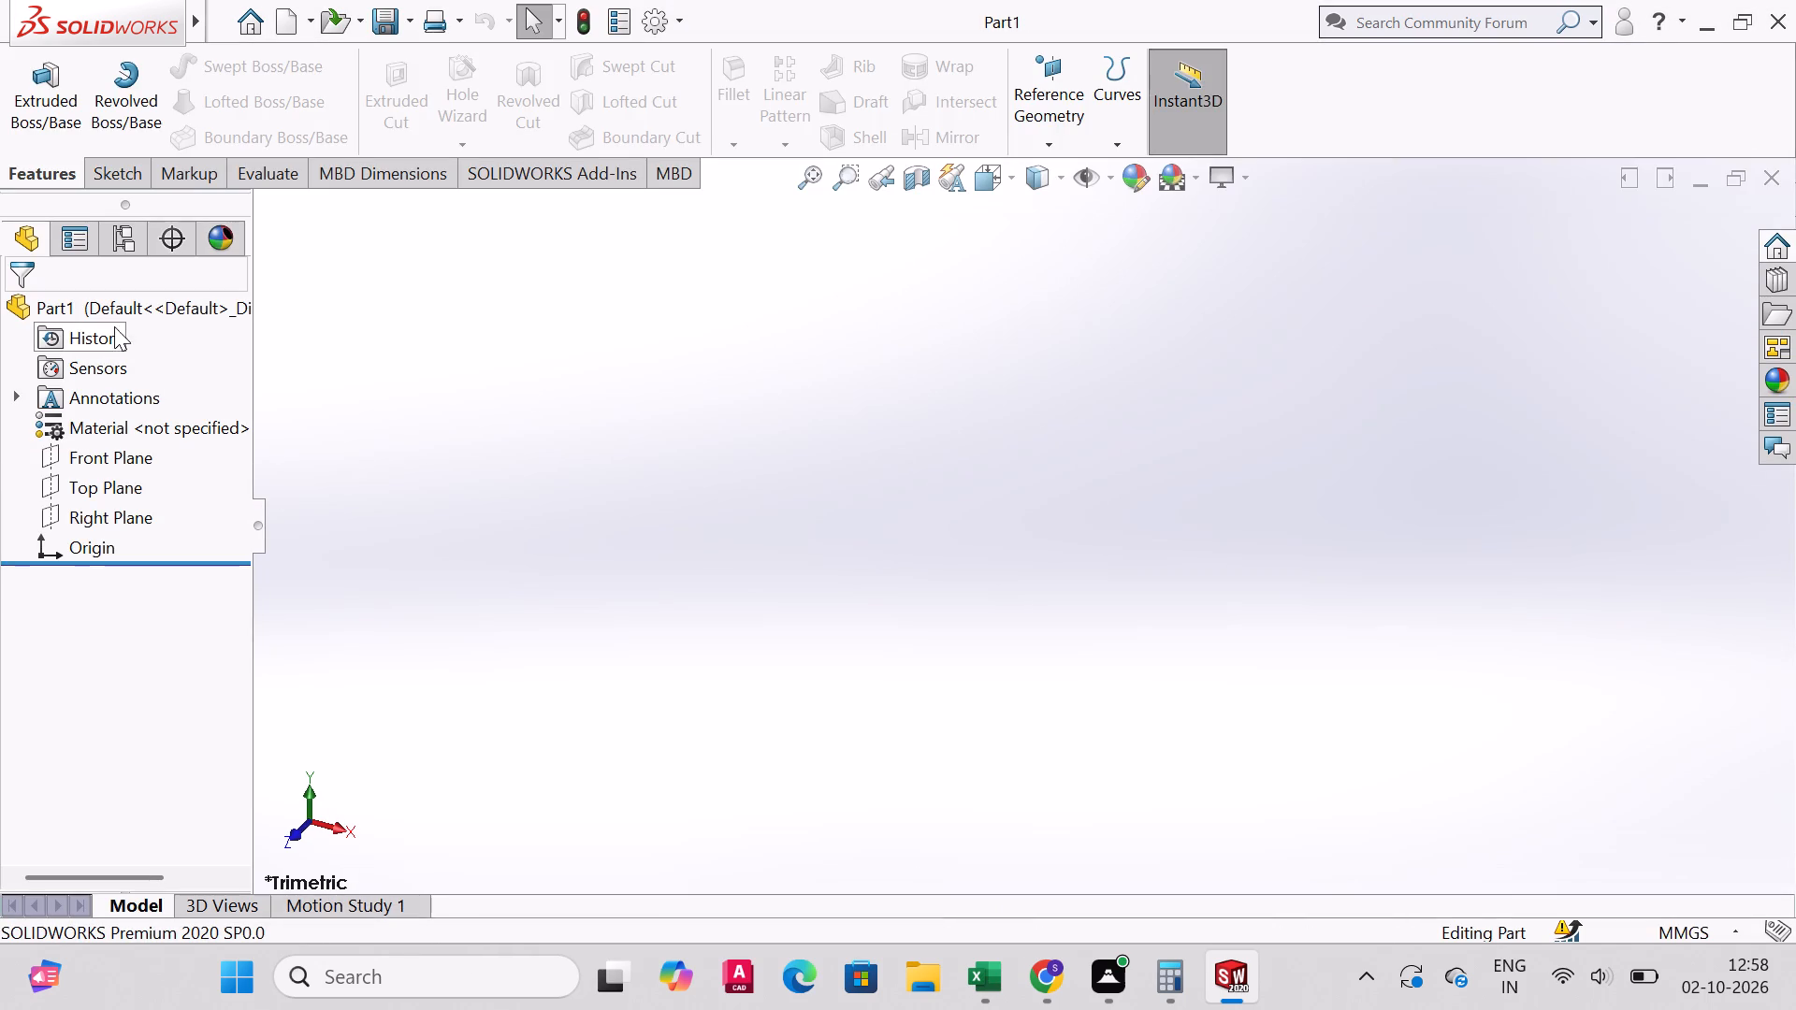
Bring up the sketch tools for the new part.
left_click(104, 166)
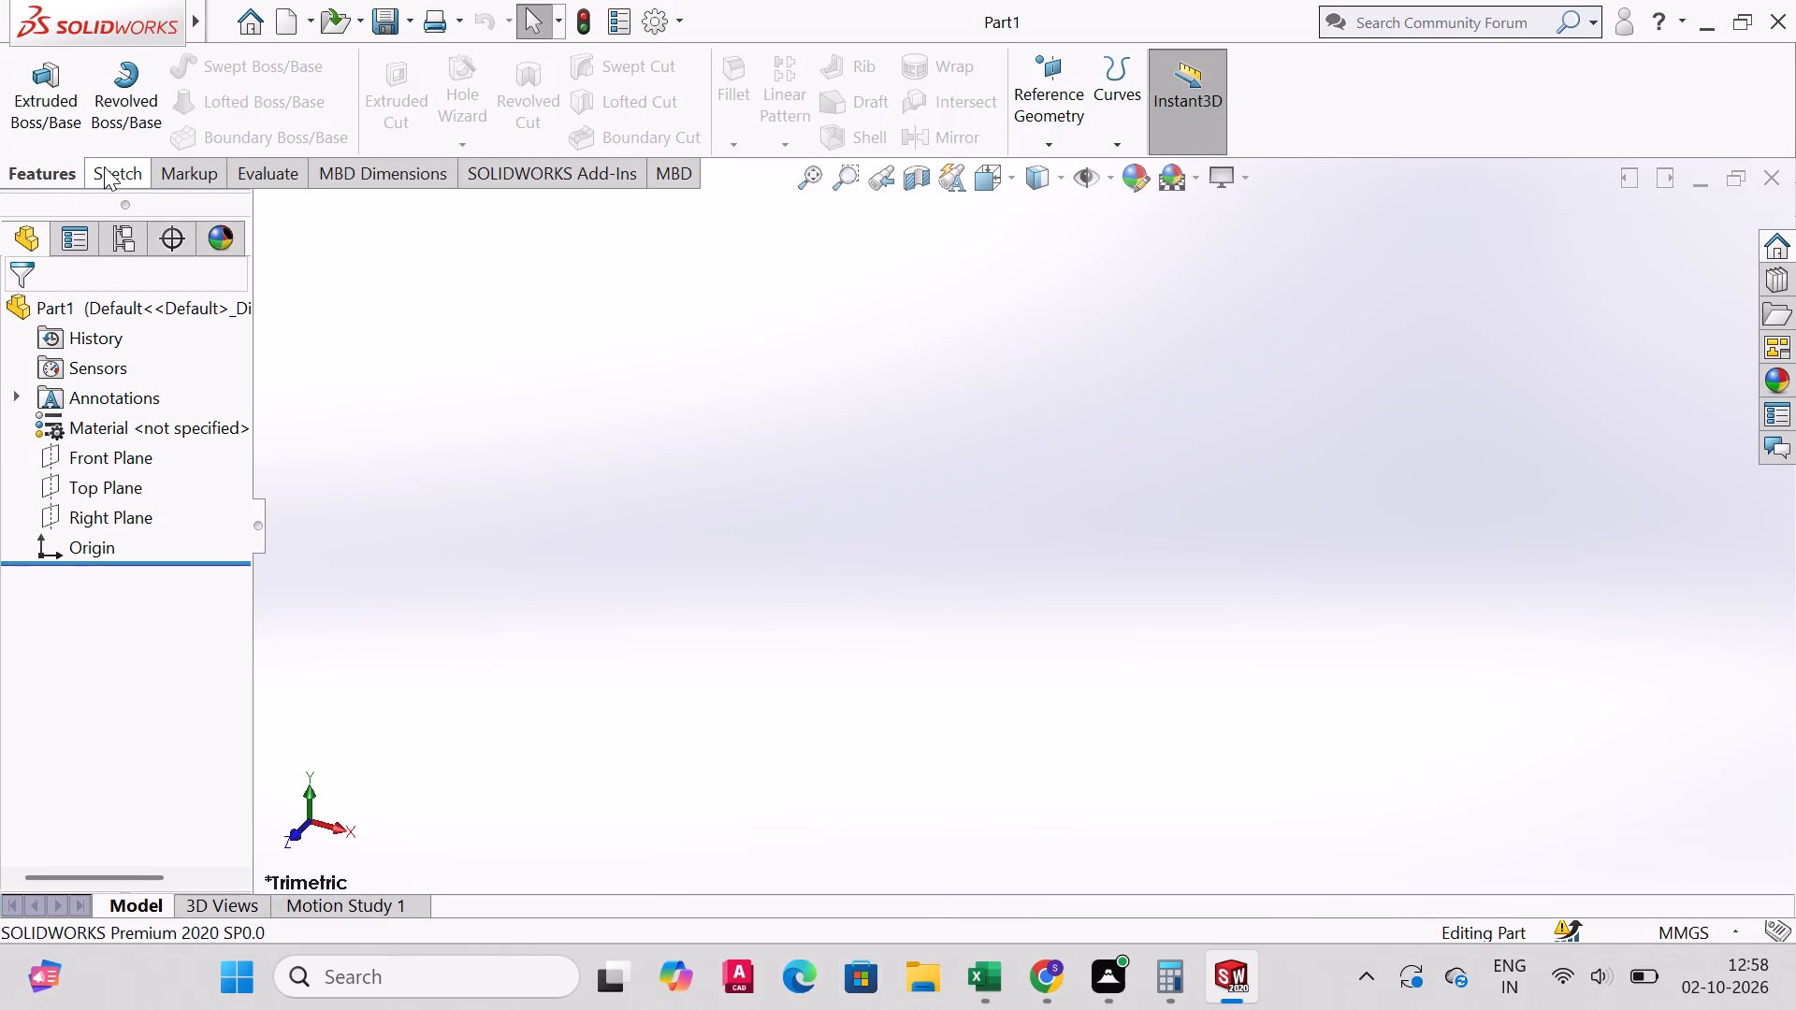
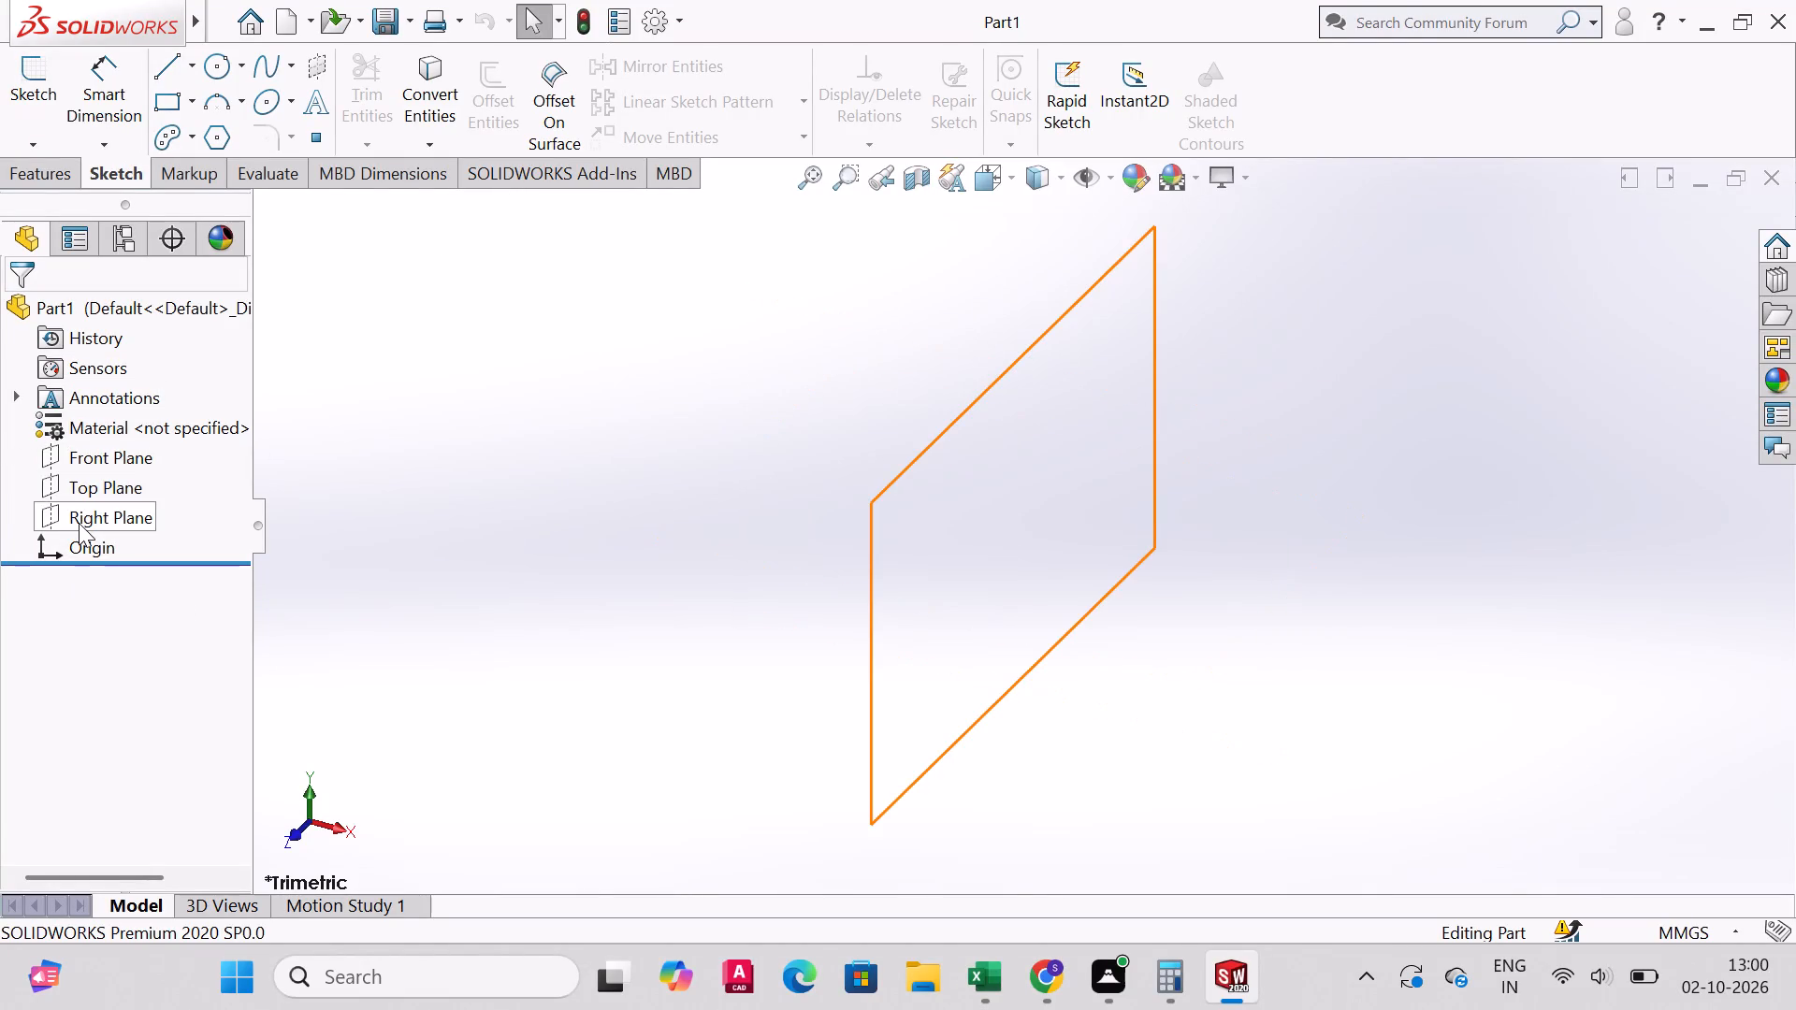
Start a sketch on the Front Plane and draw a horizontal midpoint line about 281 mm long, centred on the origin.
left_click(89, 469)
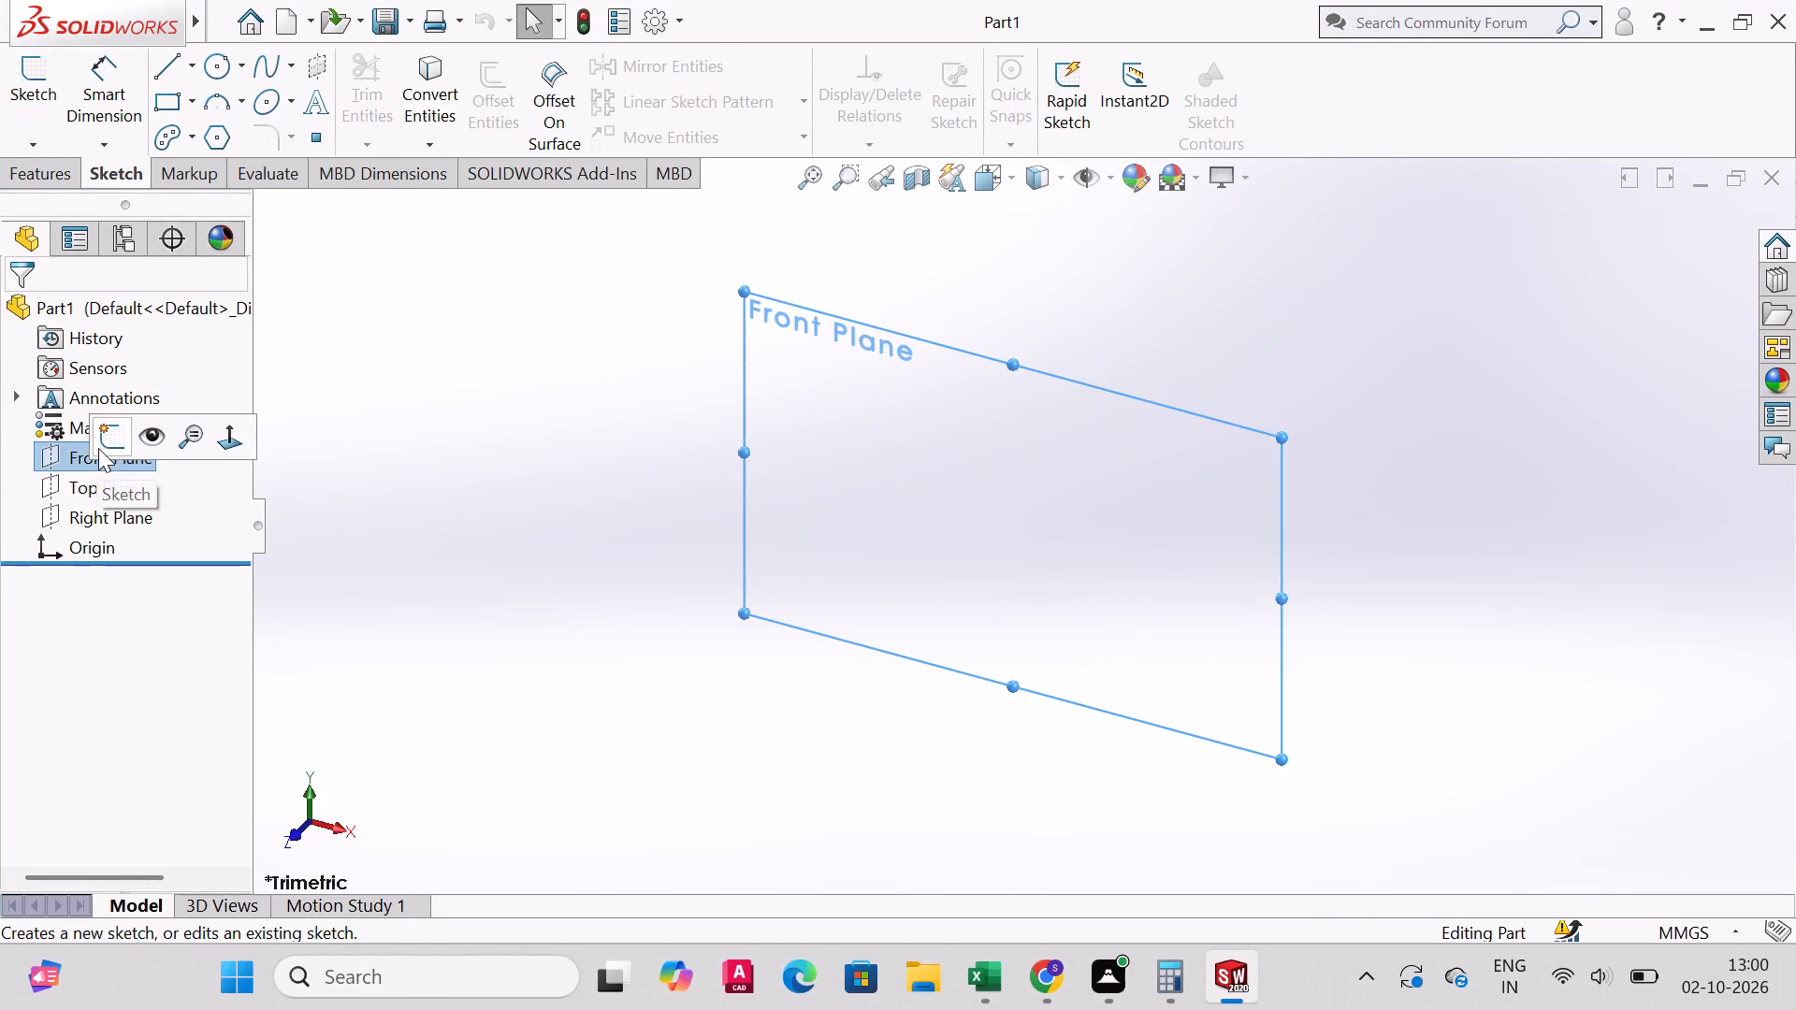
left_click(98, 448)
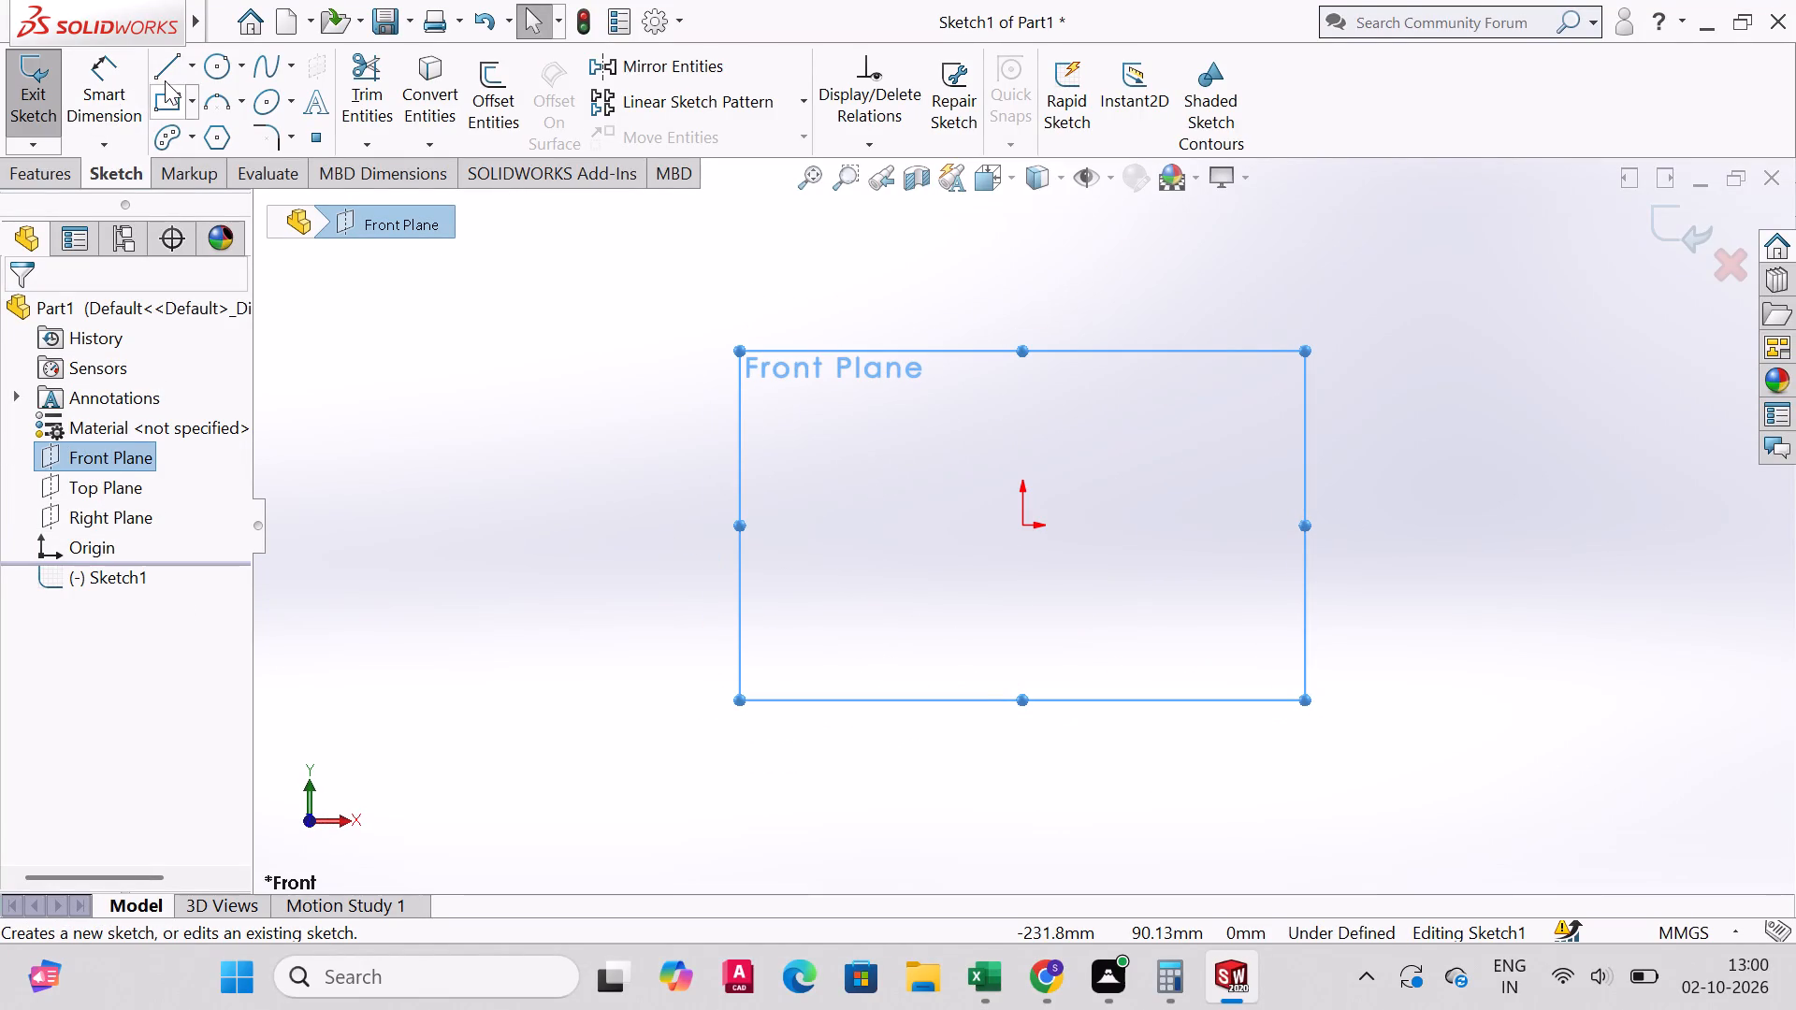
left_click(189, 66)
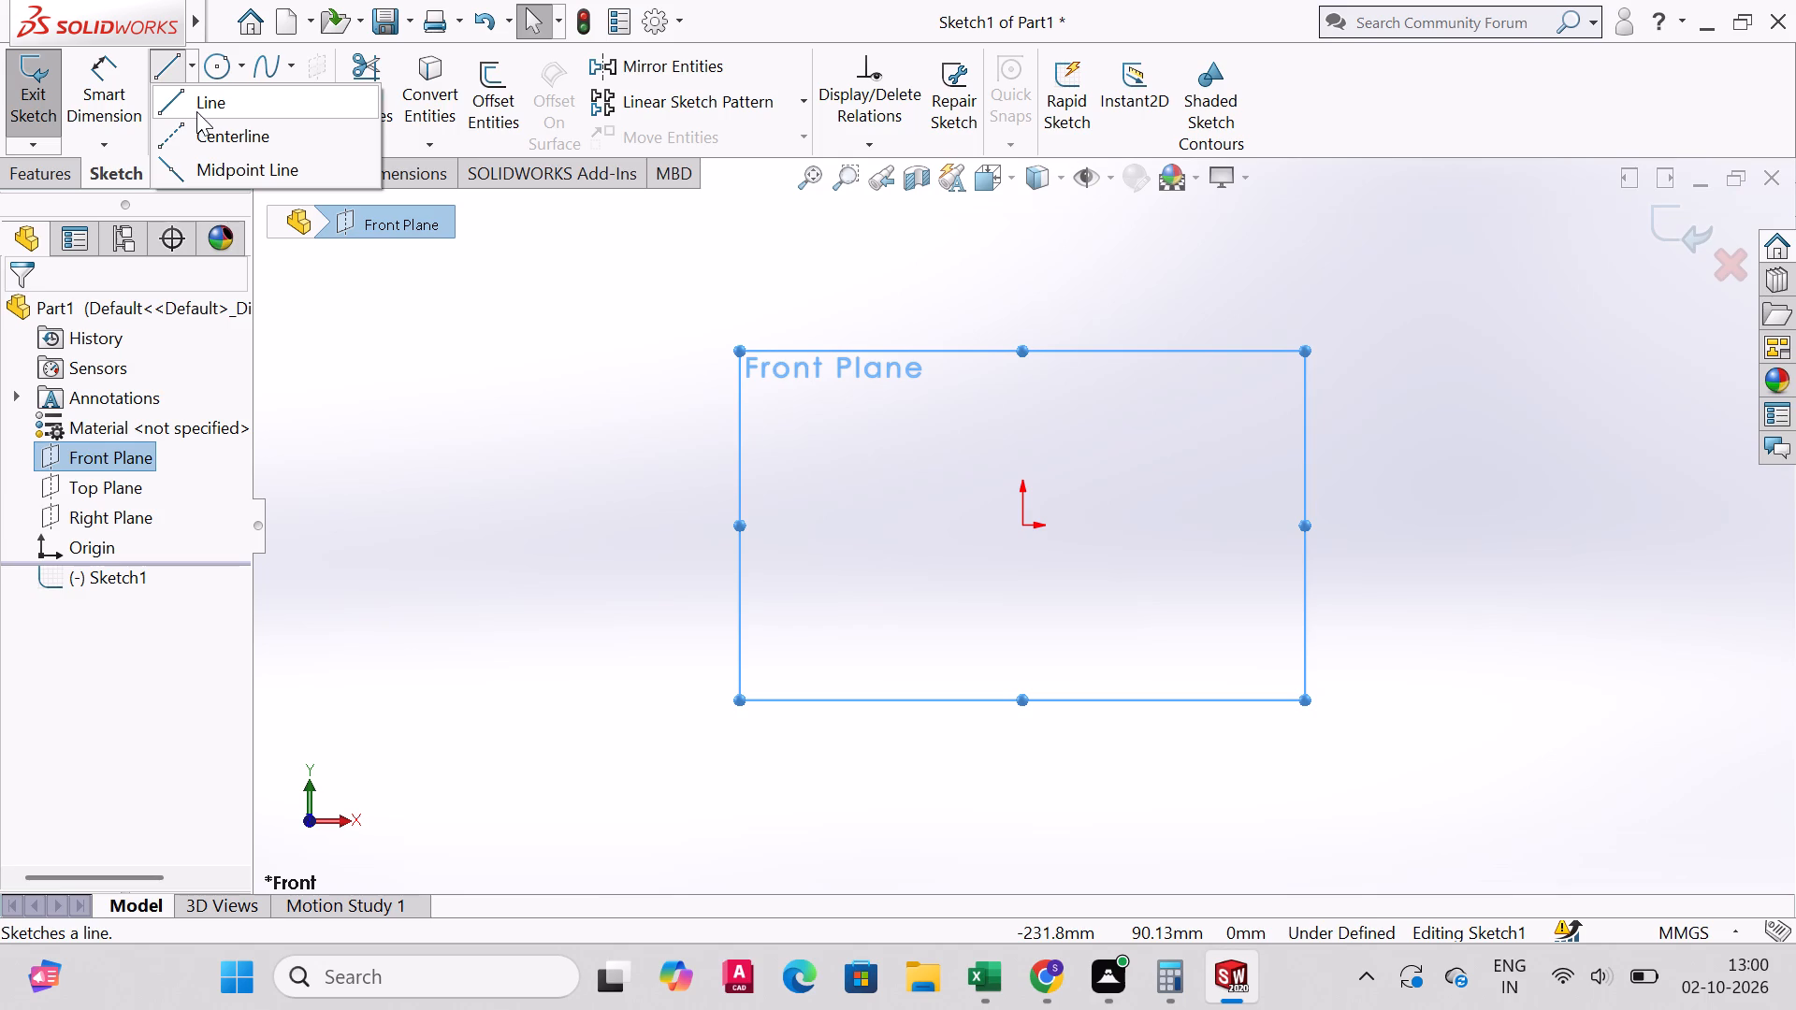
left_click(196, 111)
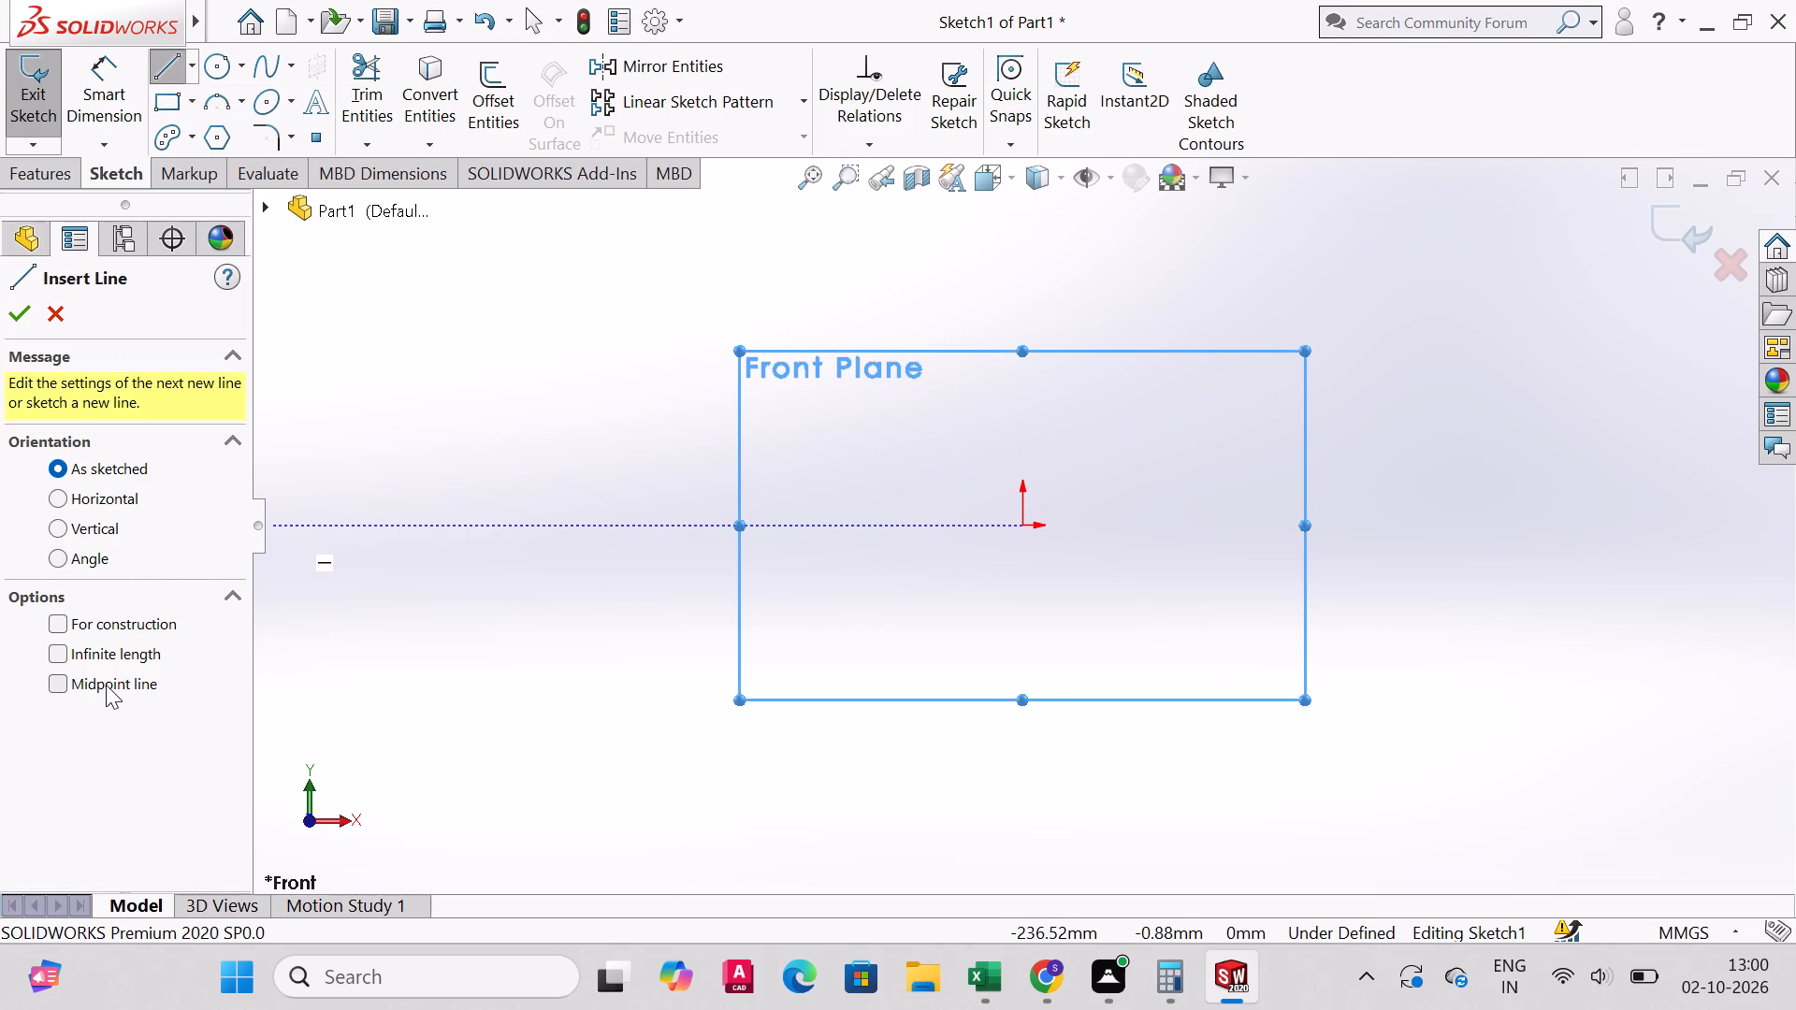
left_click(106, 685)
left_click(1023, 529)
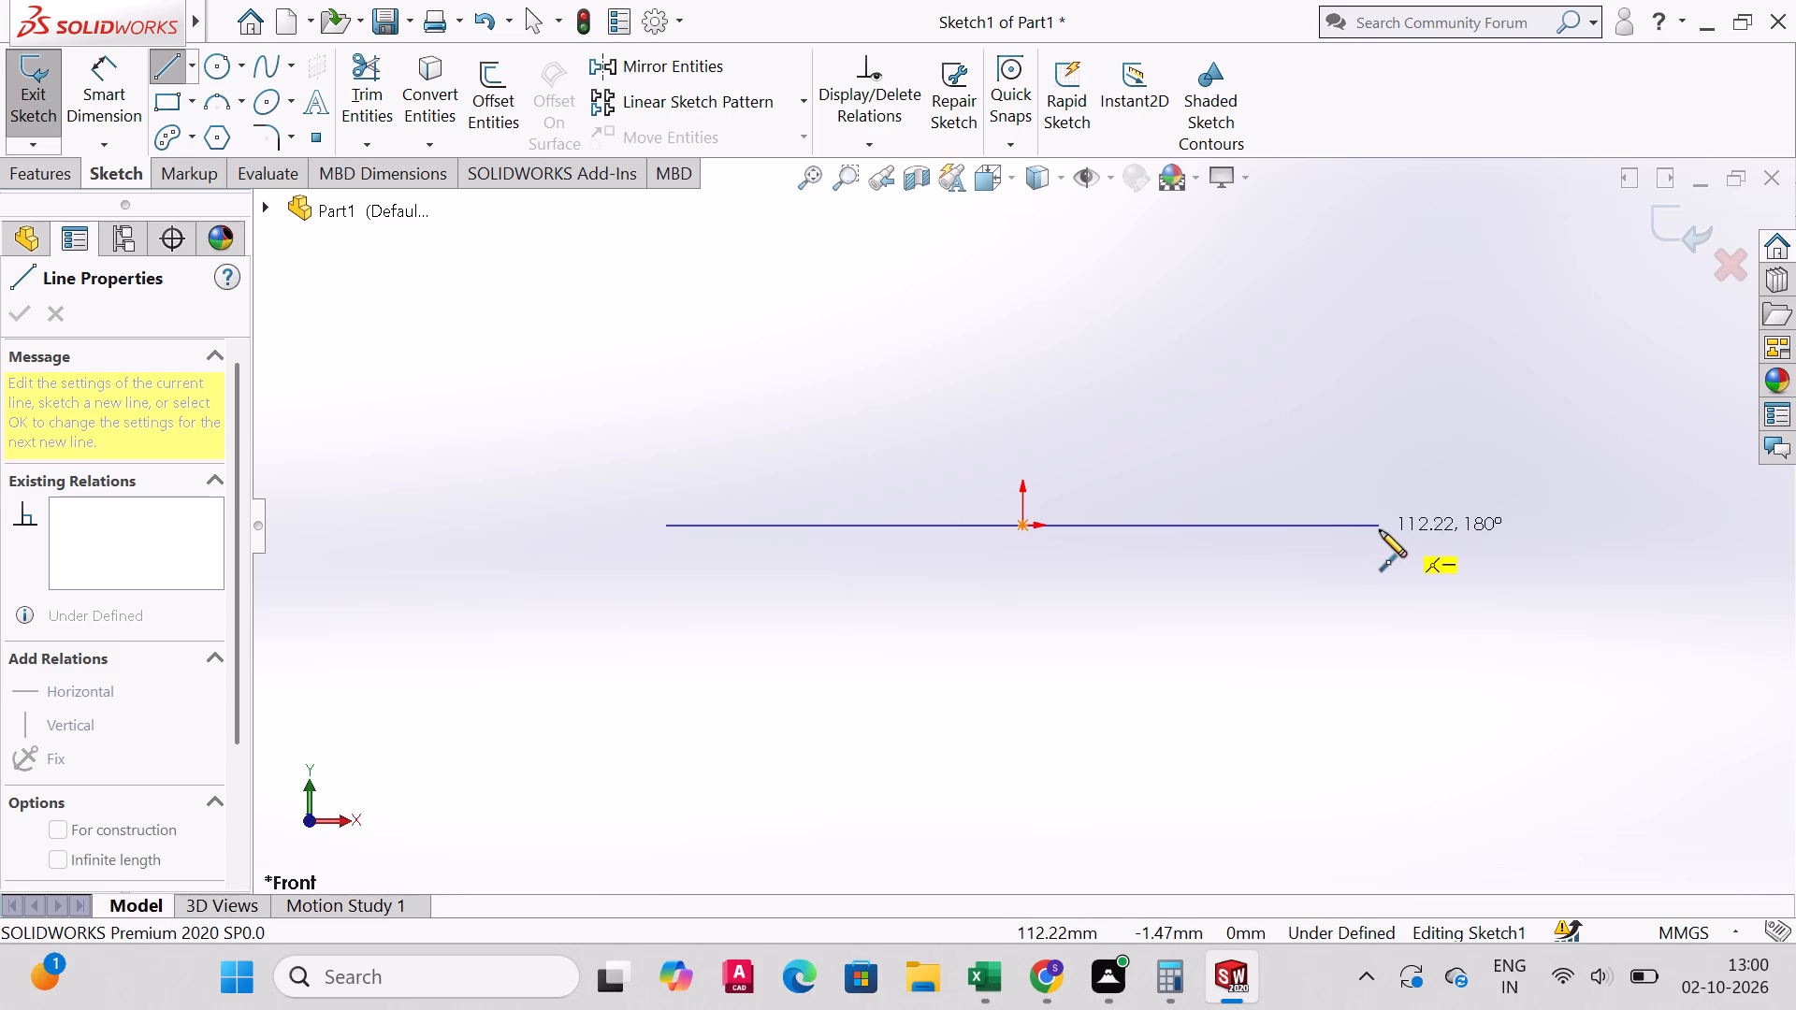
left_click(1469, 524)
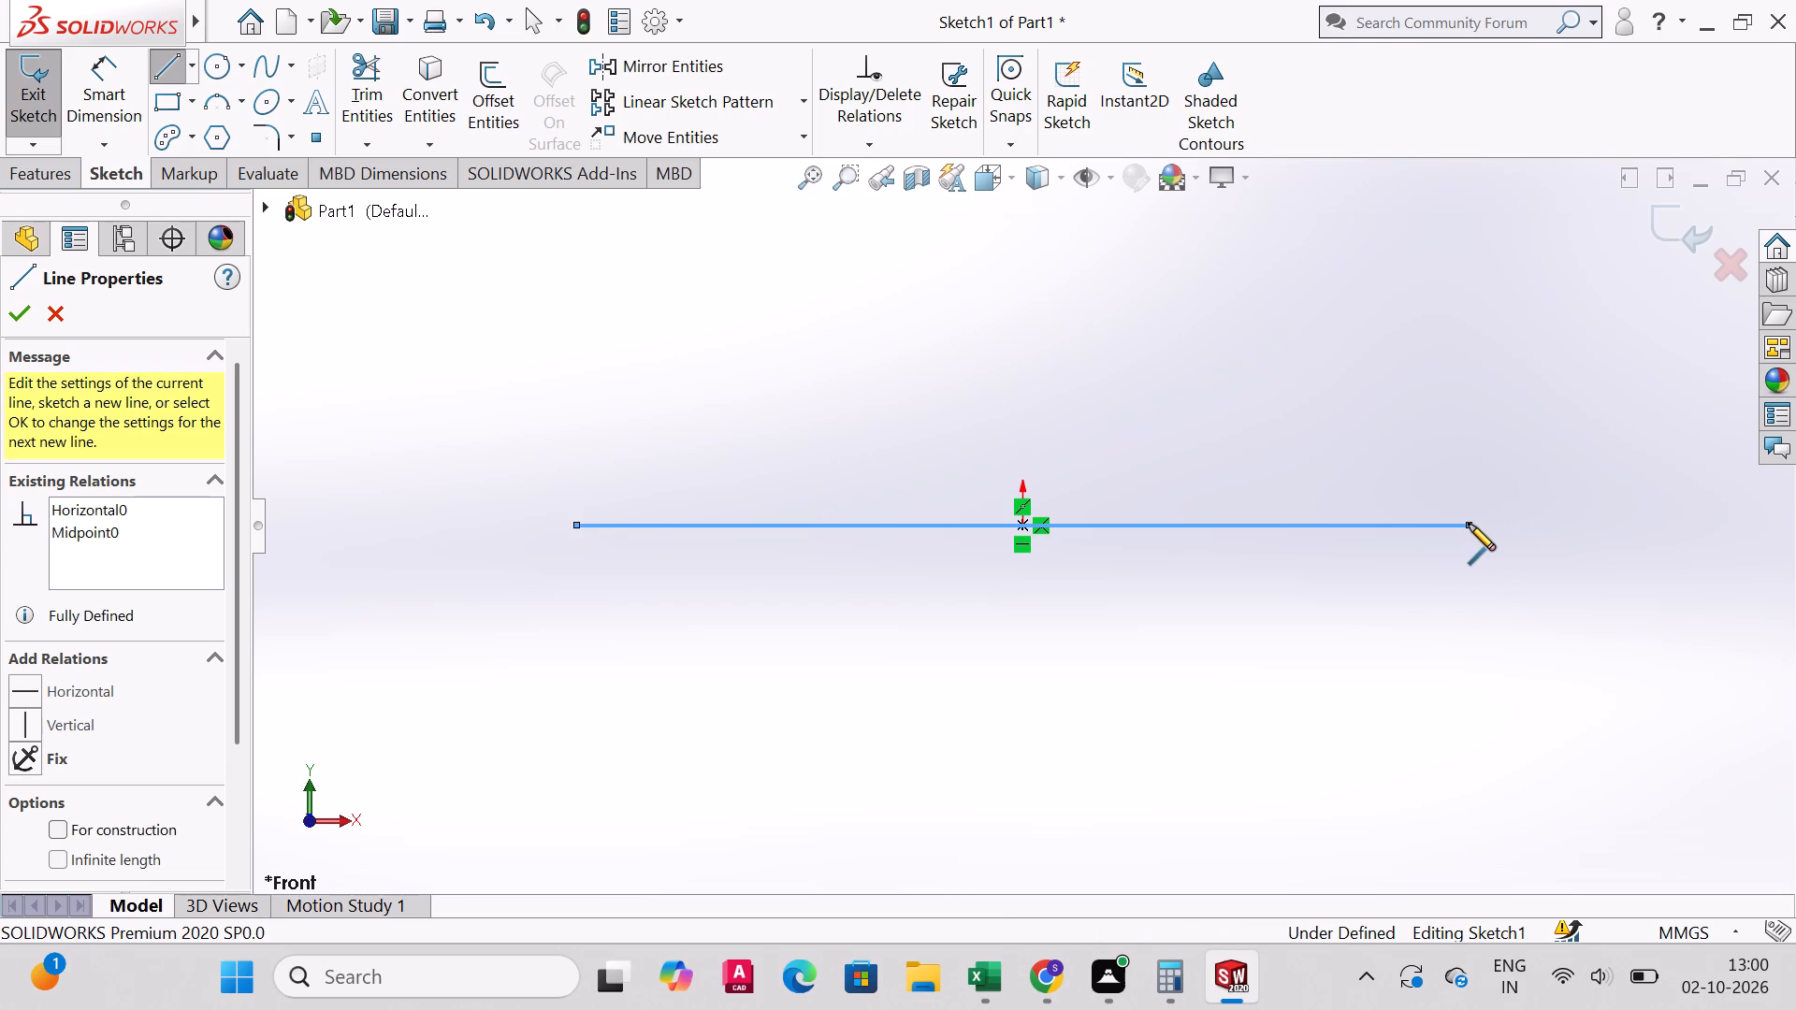
right_click(1469, 524)
left_click(1507, 536)
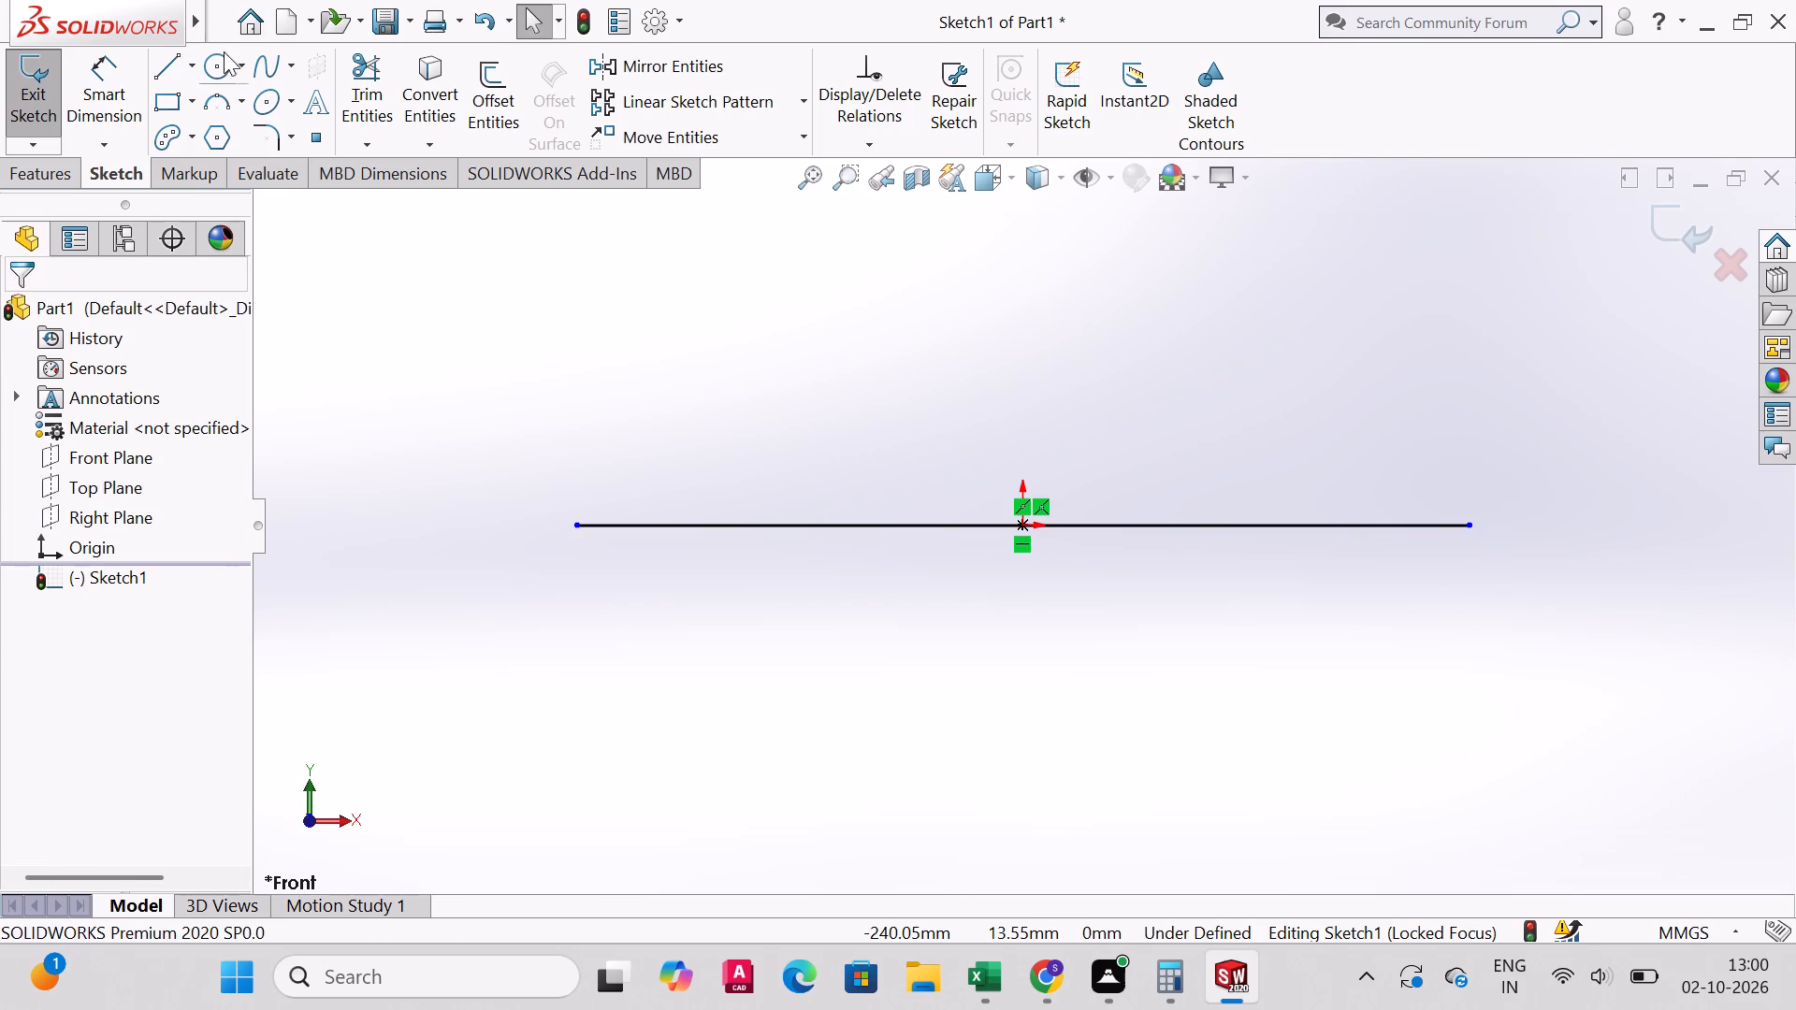
Dimension the horizontal base line's length to 140 mm.
left_click(128, 70)
left_click(839, 528)
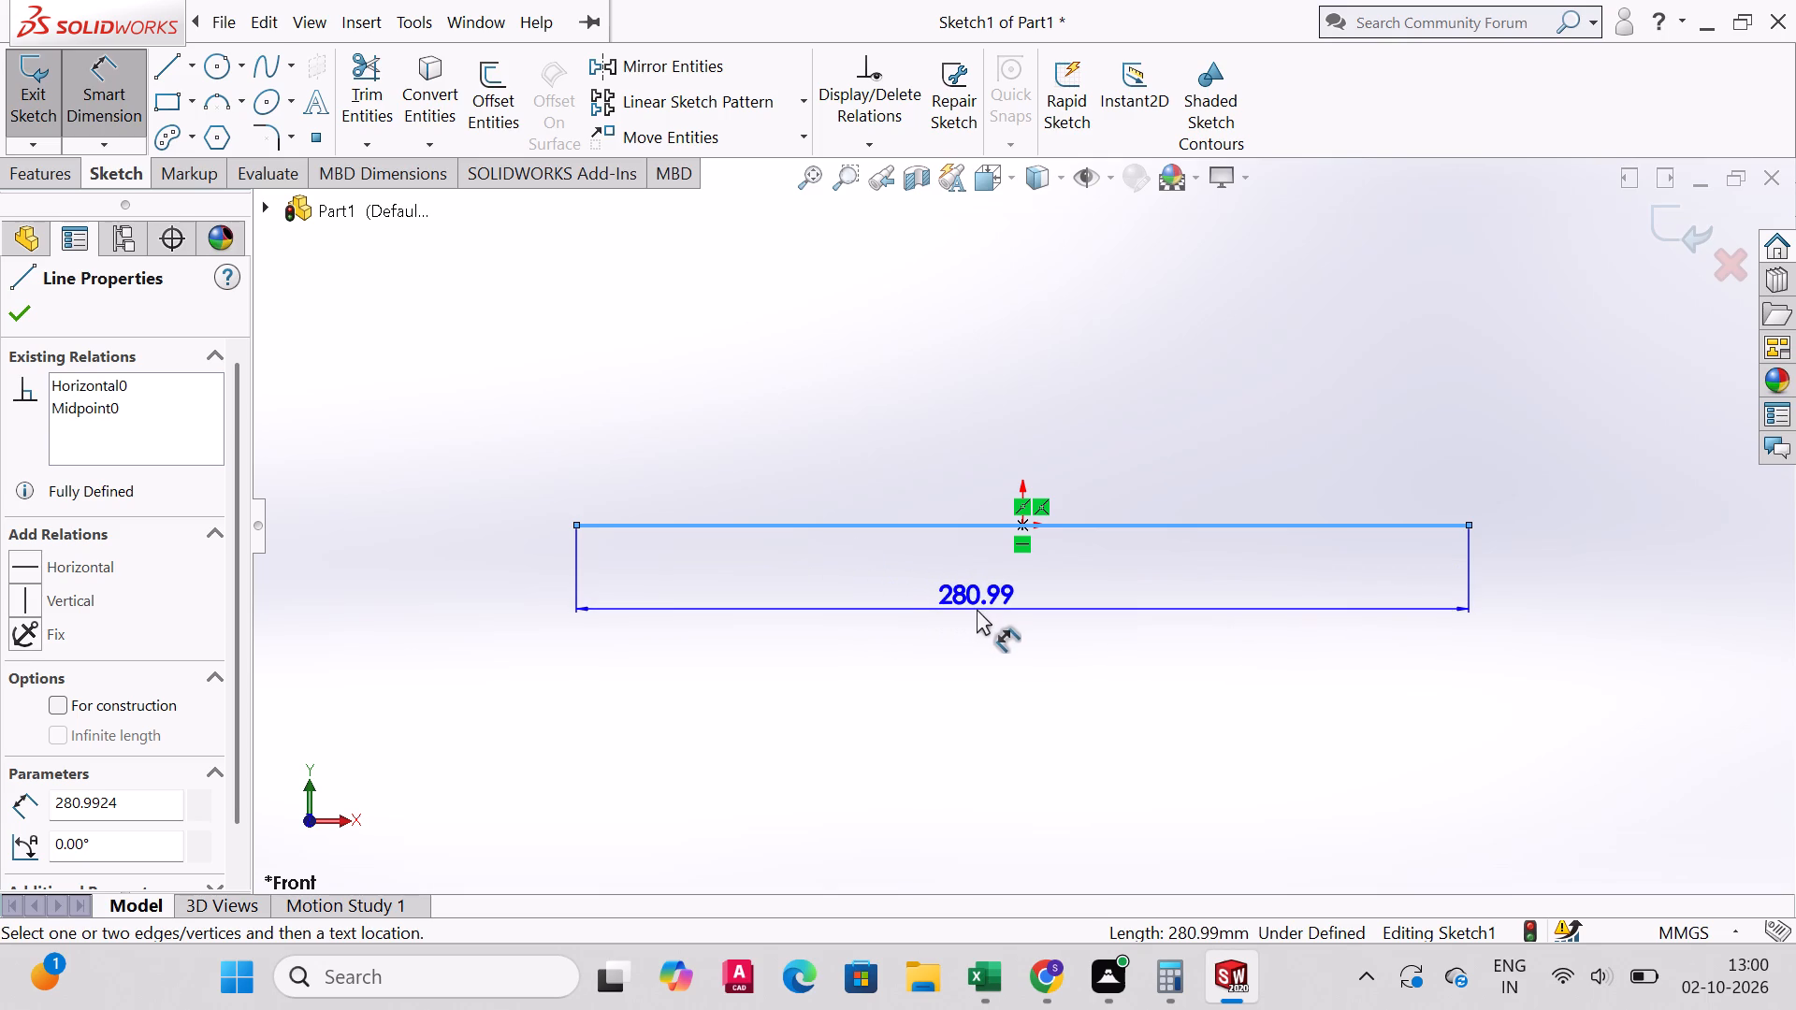
left_click(977, 609)
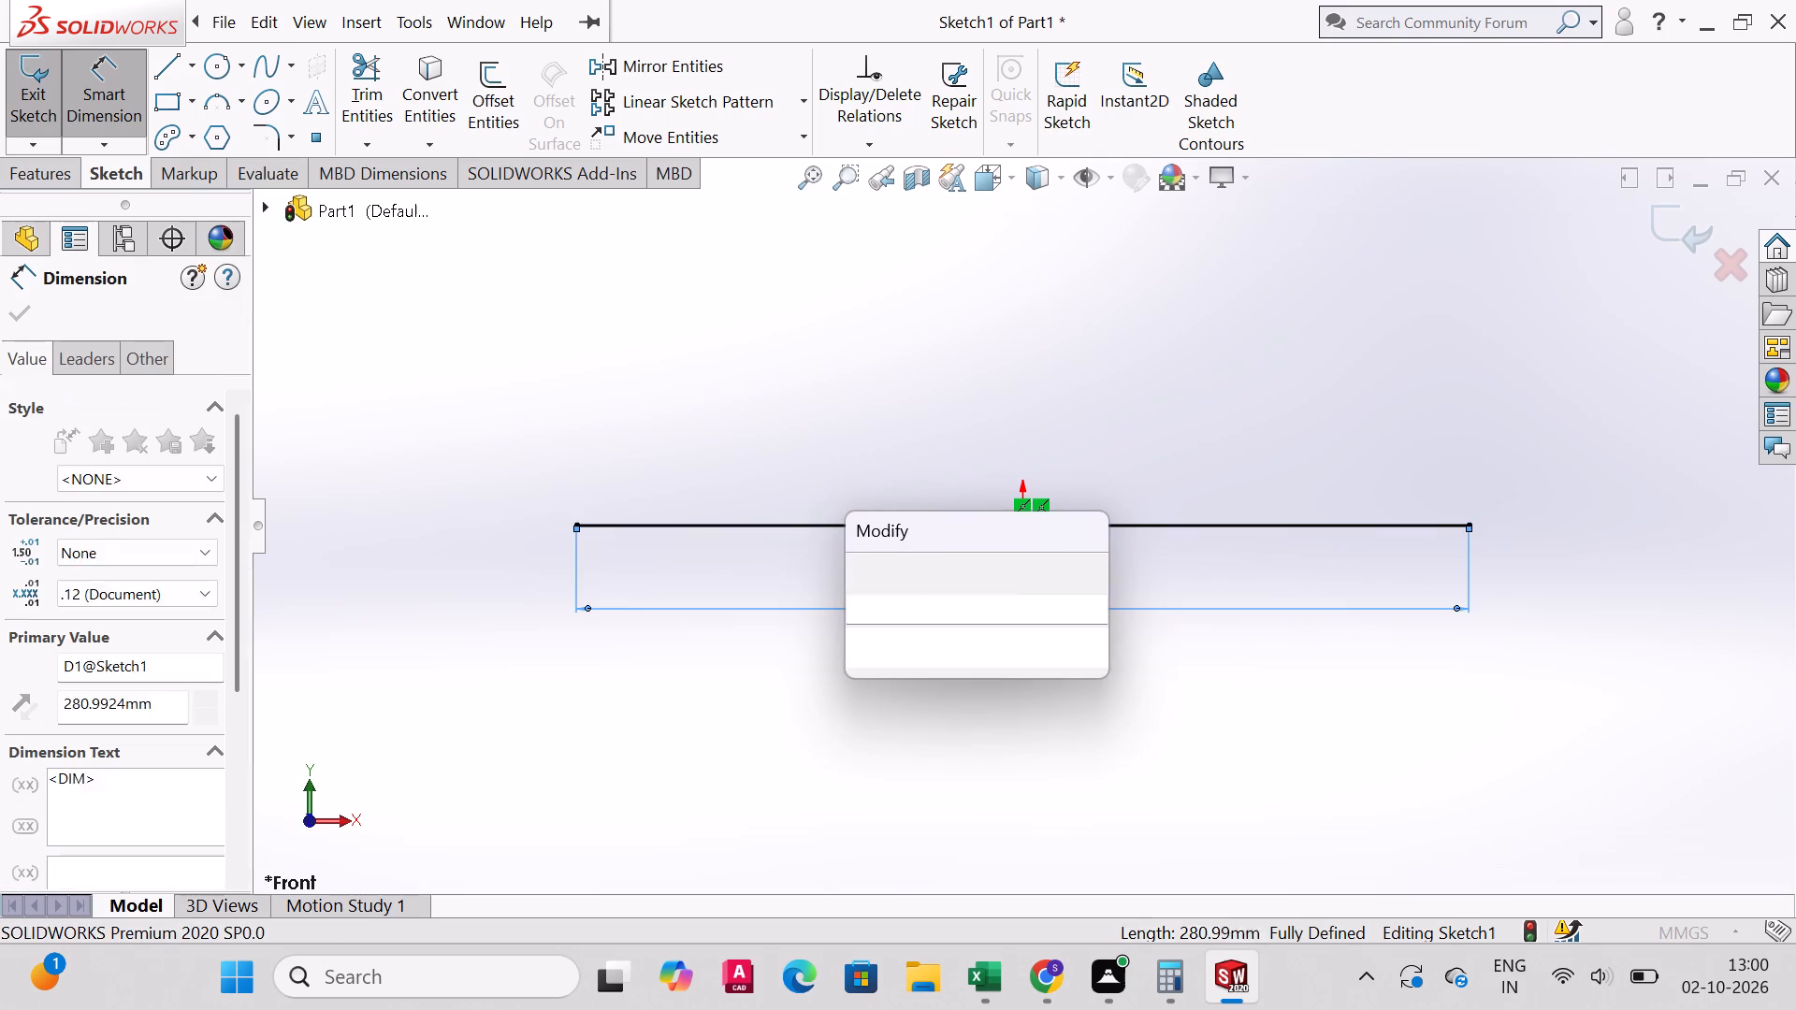
type("14")
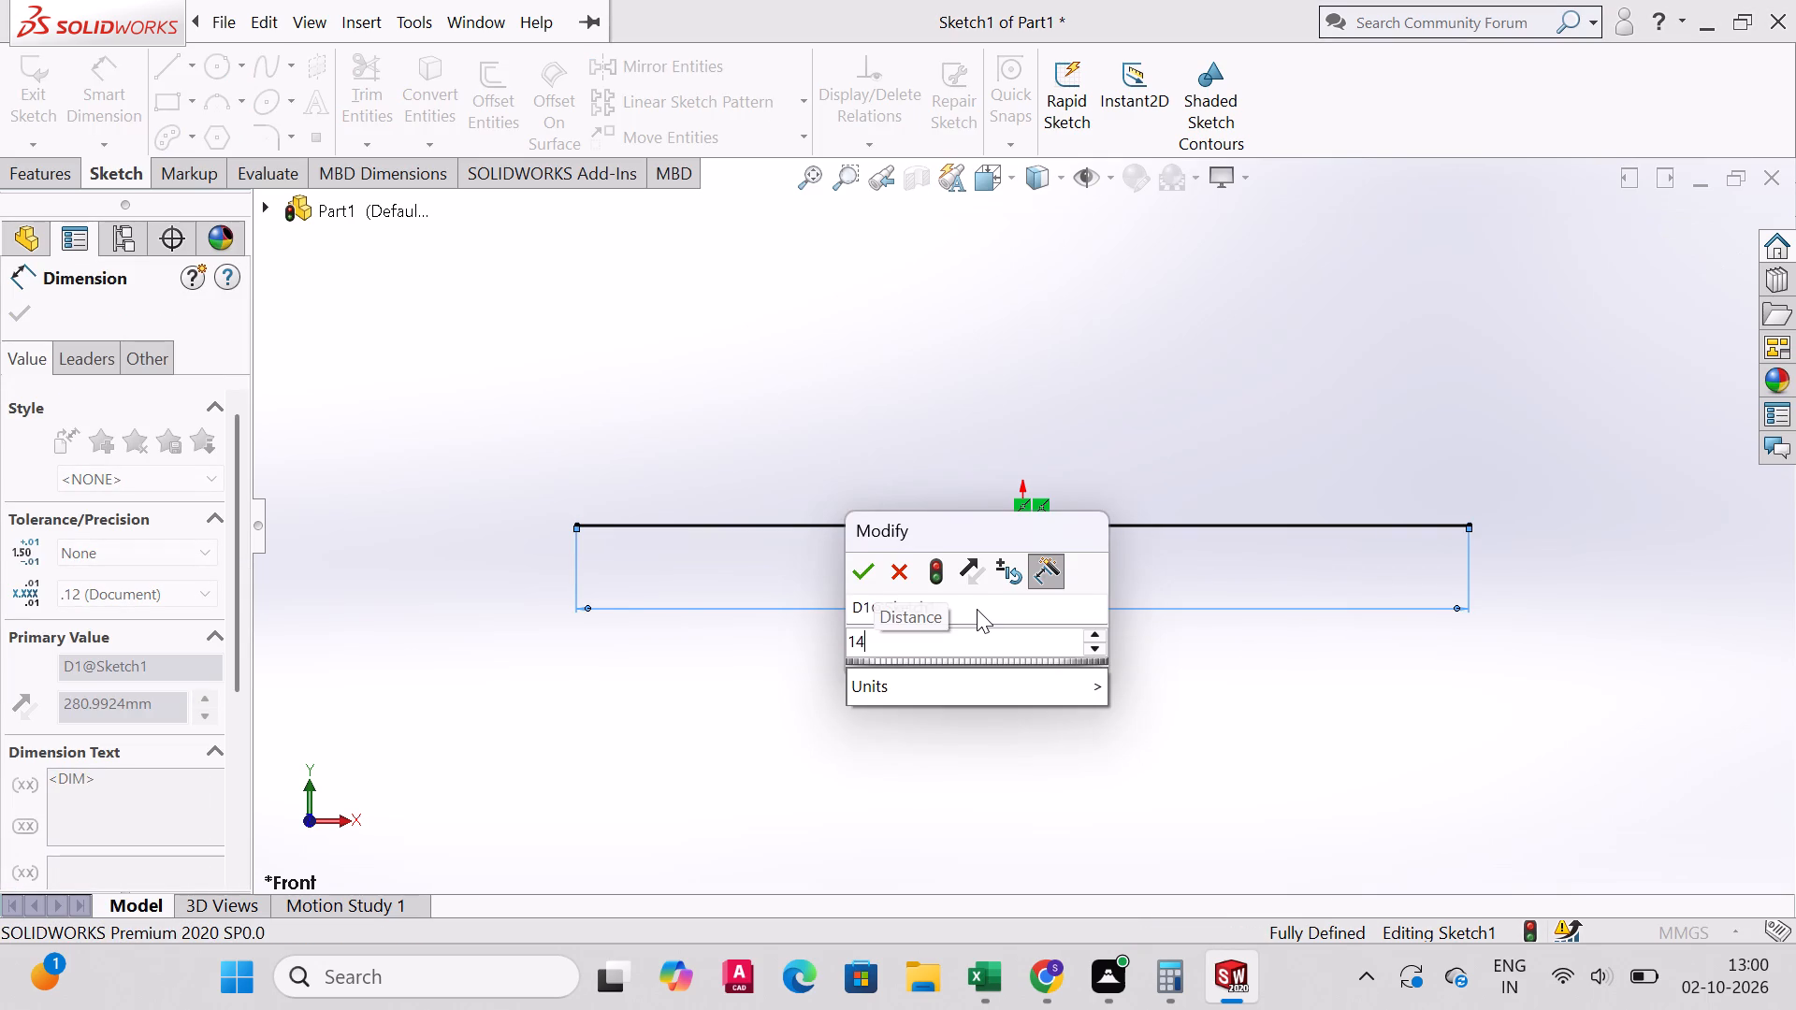
key("0")
key("Return")
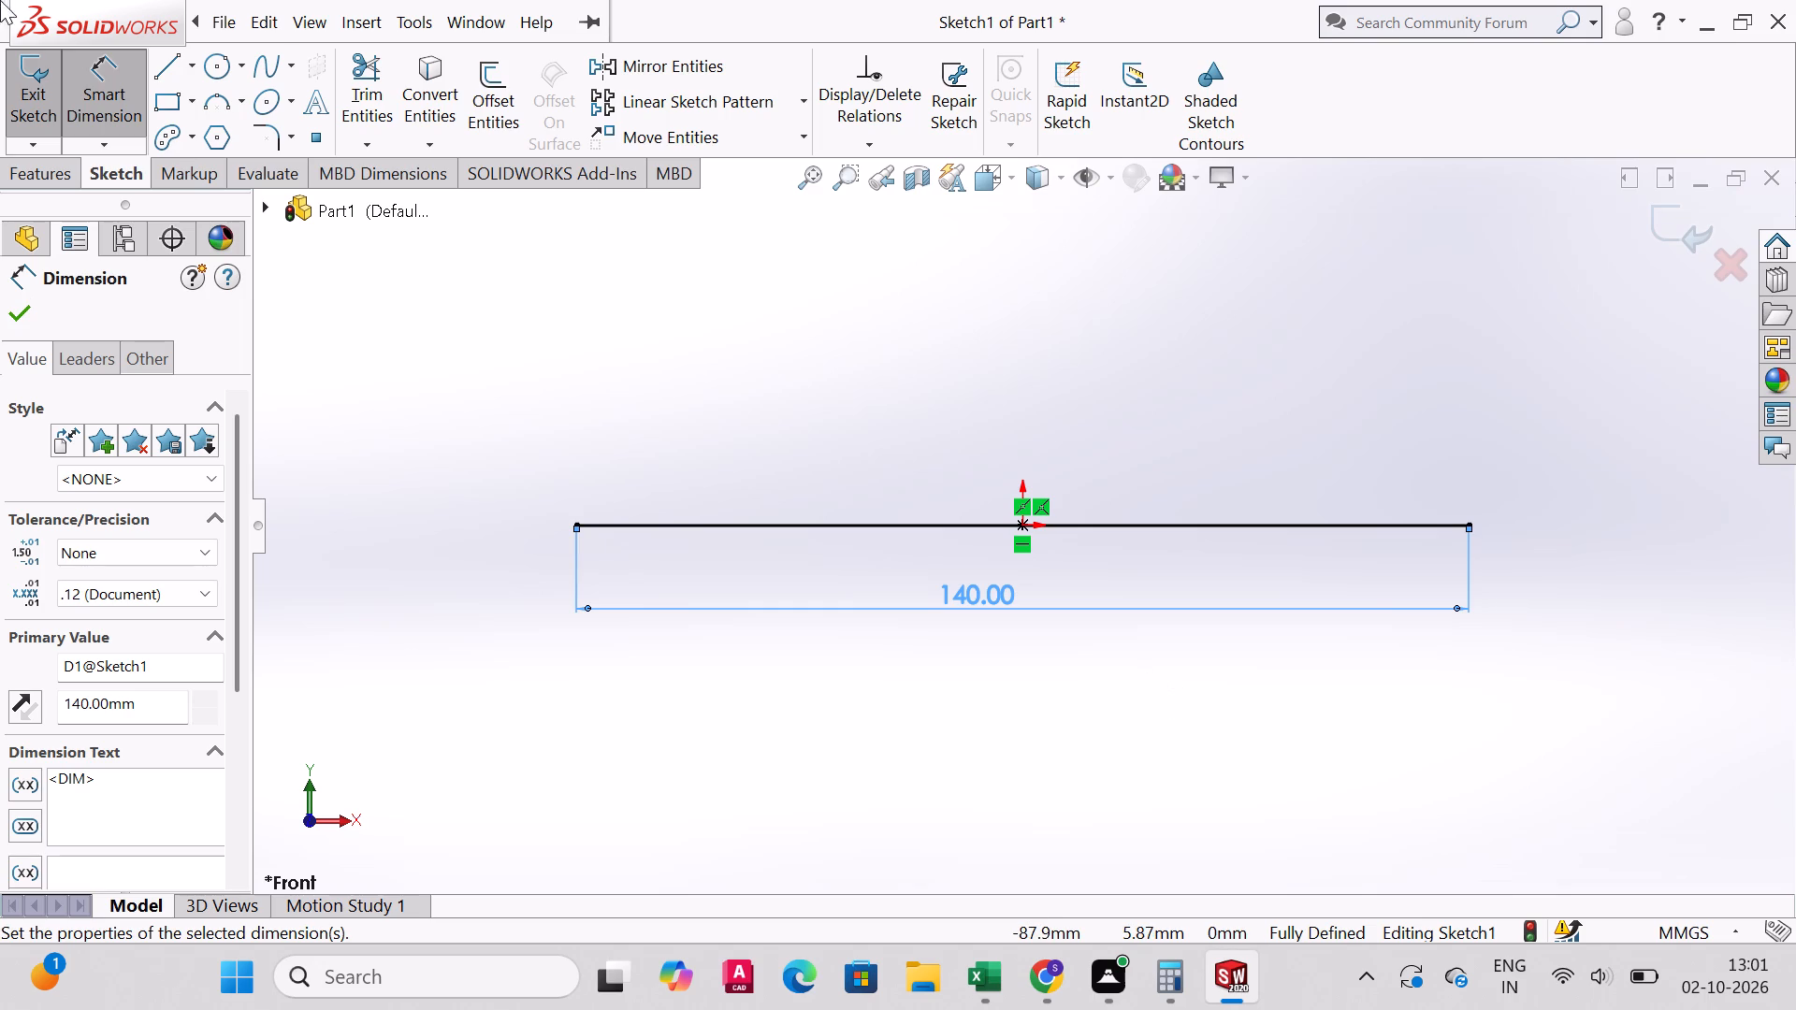
left_click(102, 110)
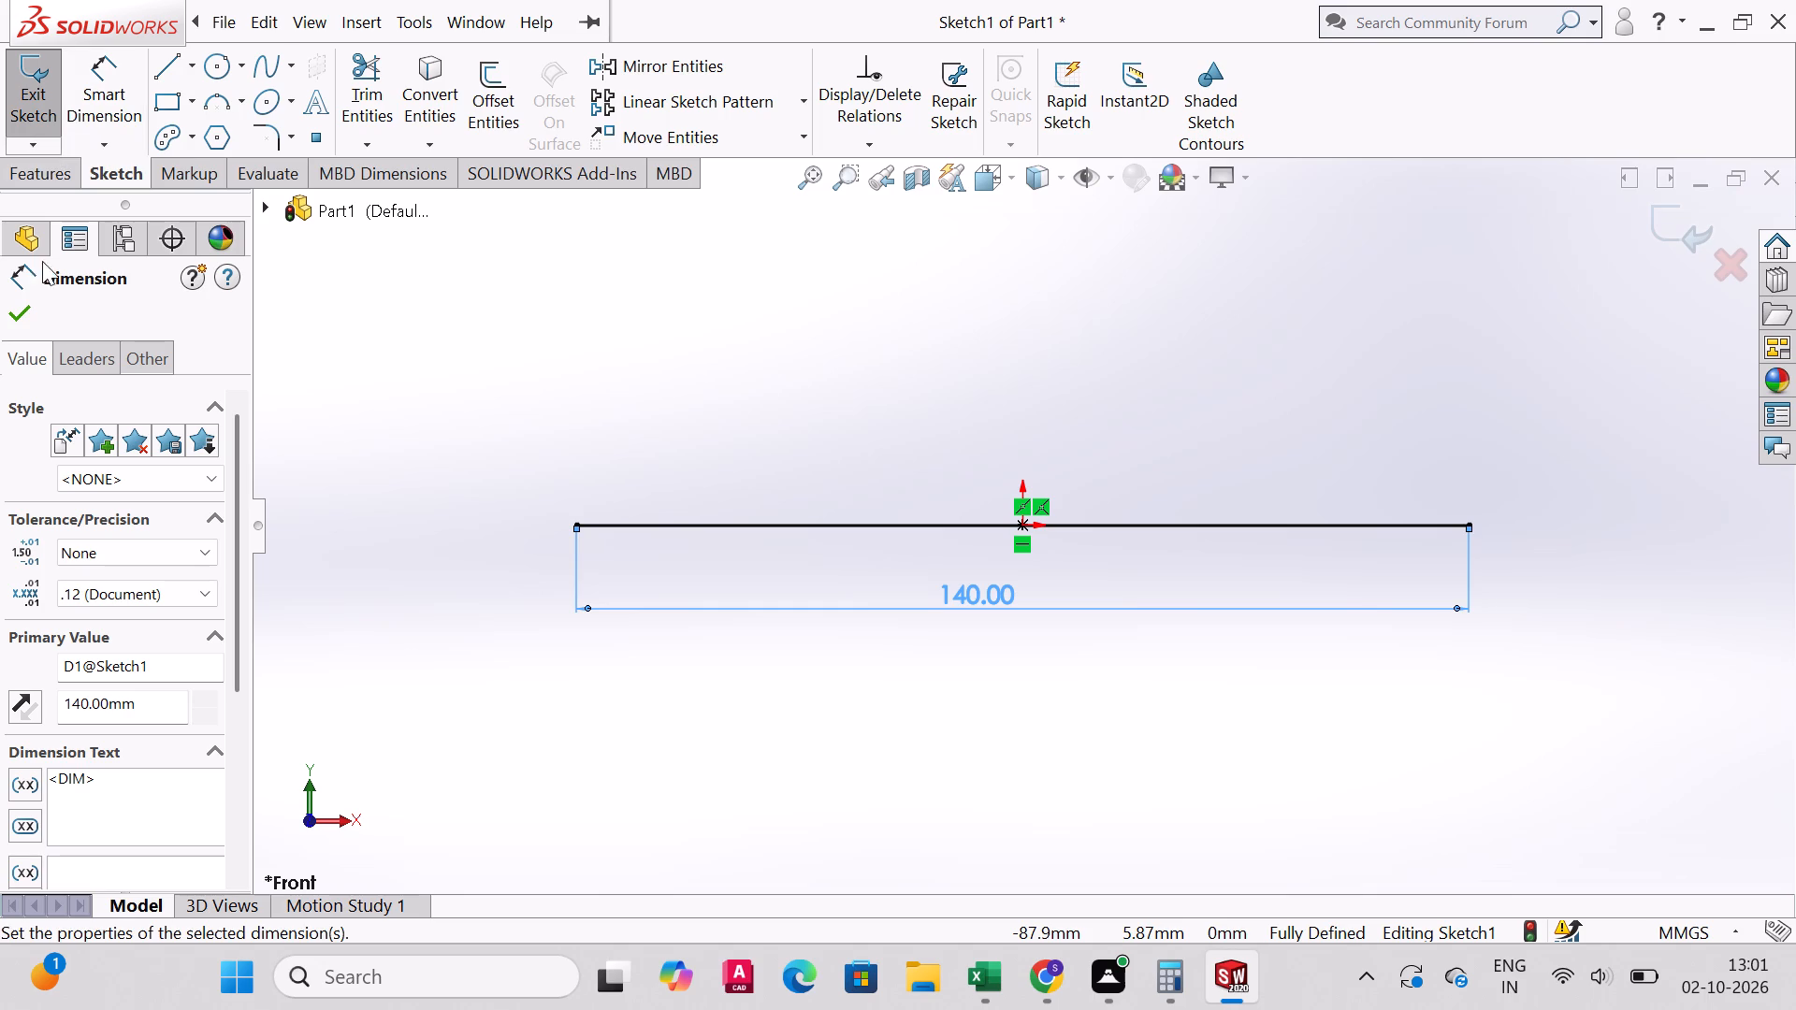
left_click(15, 313)
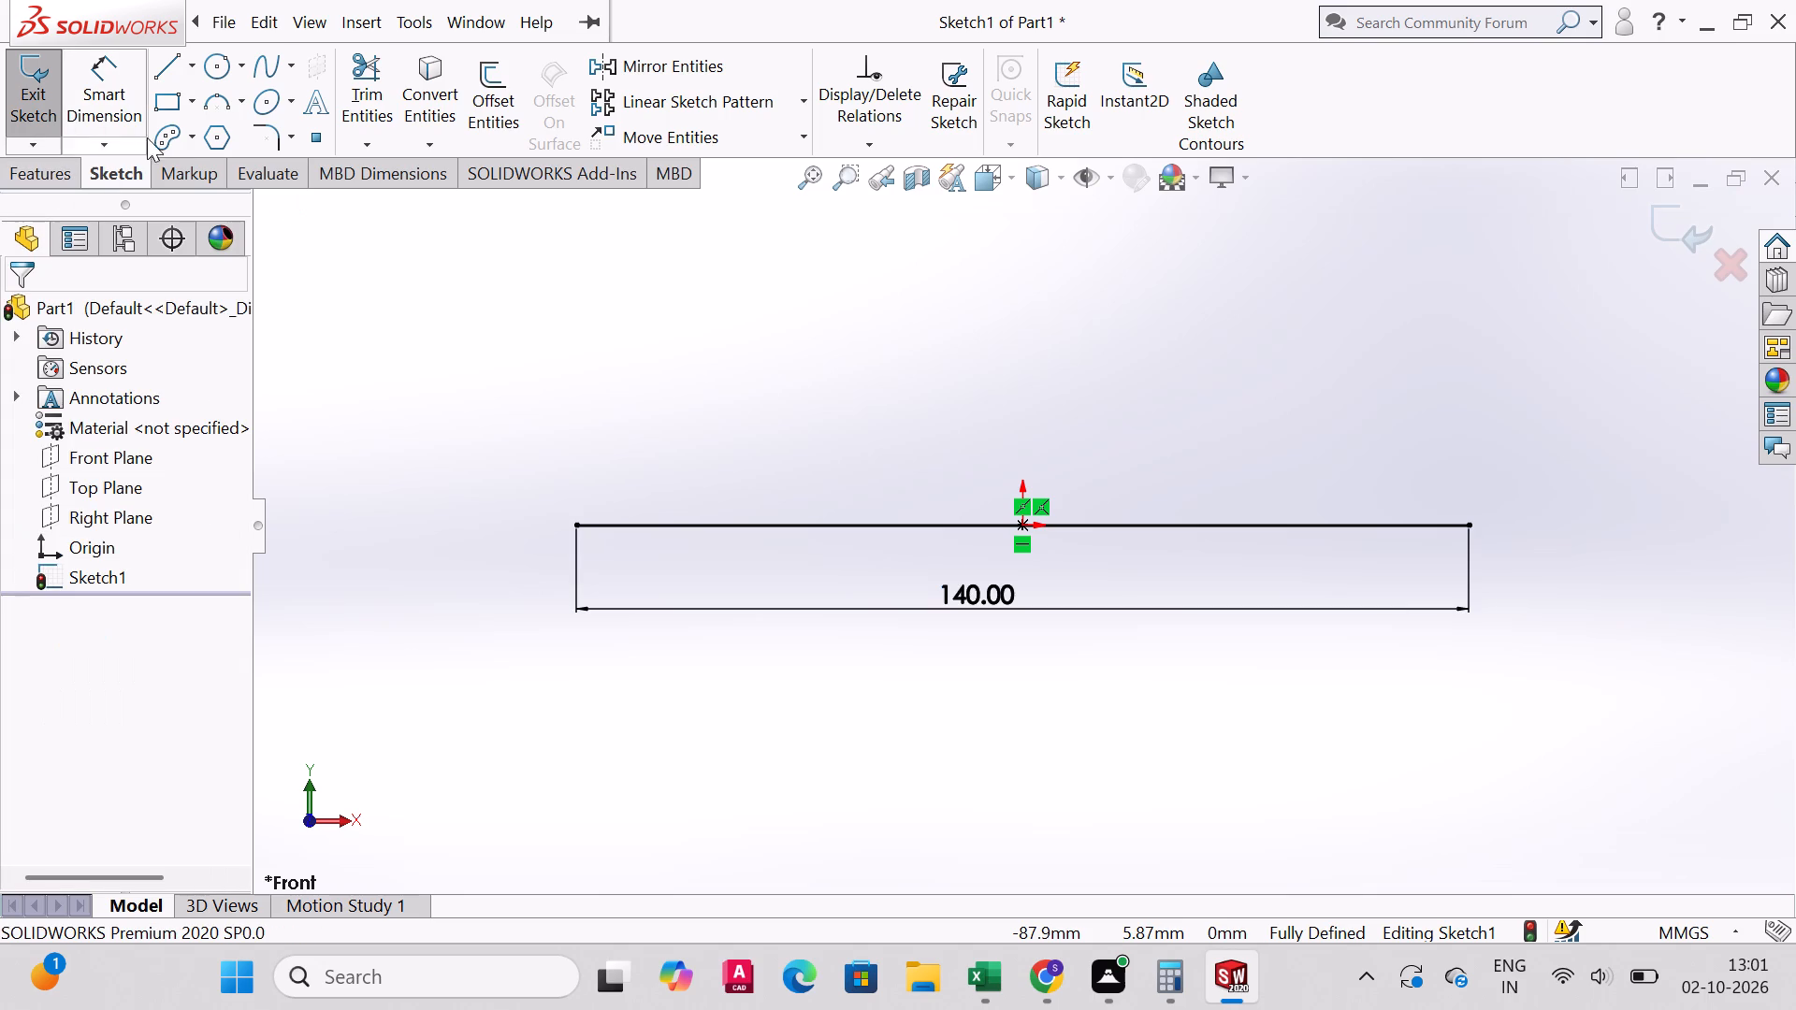
Draw a vertical line about 31 mm long straight up from the origin.
left_click(167, 82)
left_click(1021, 526)
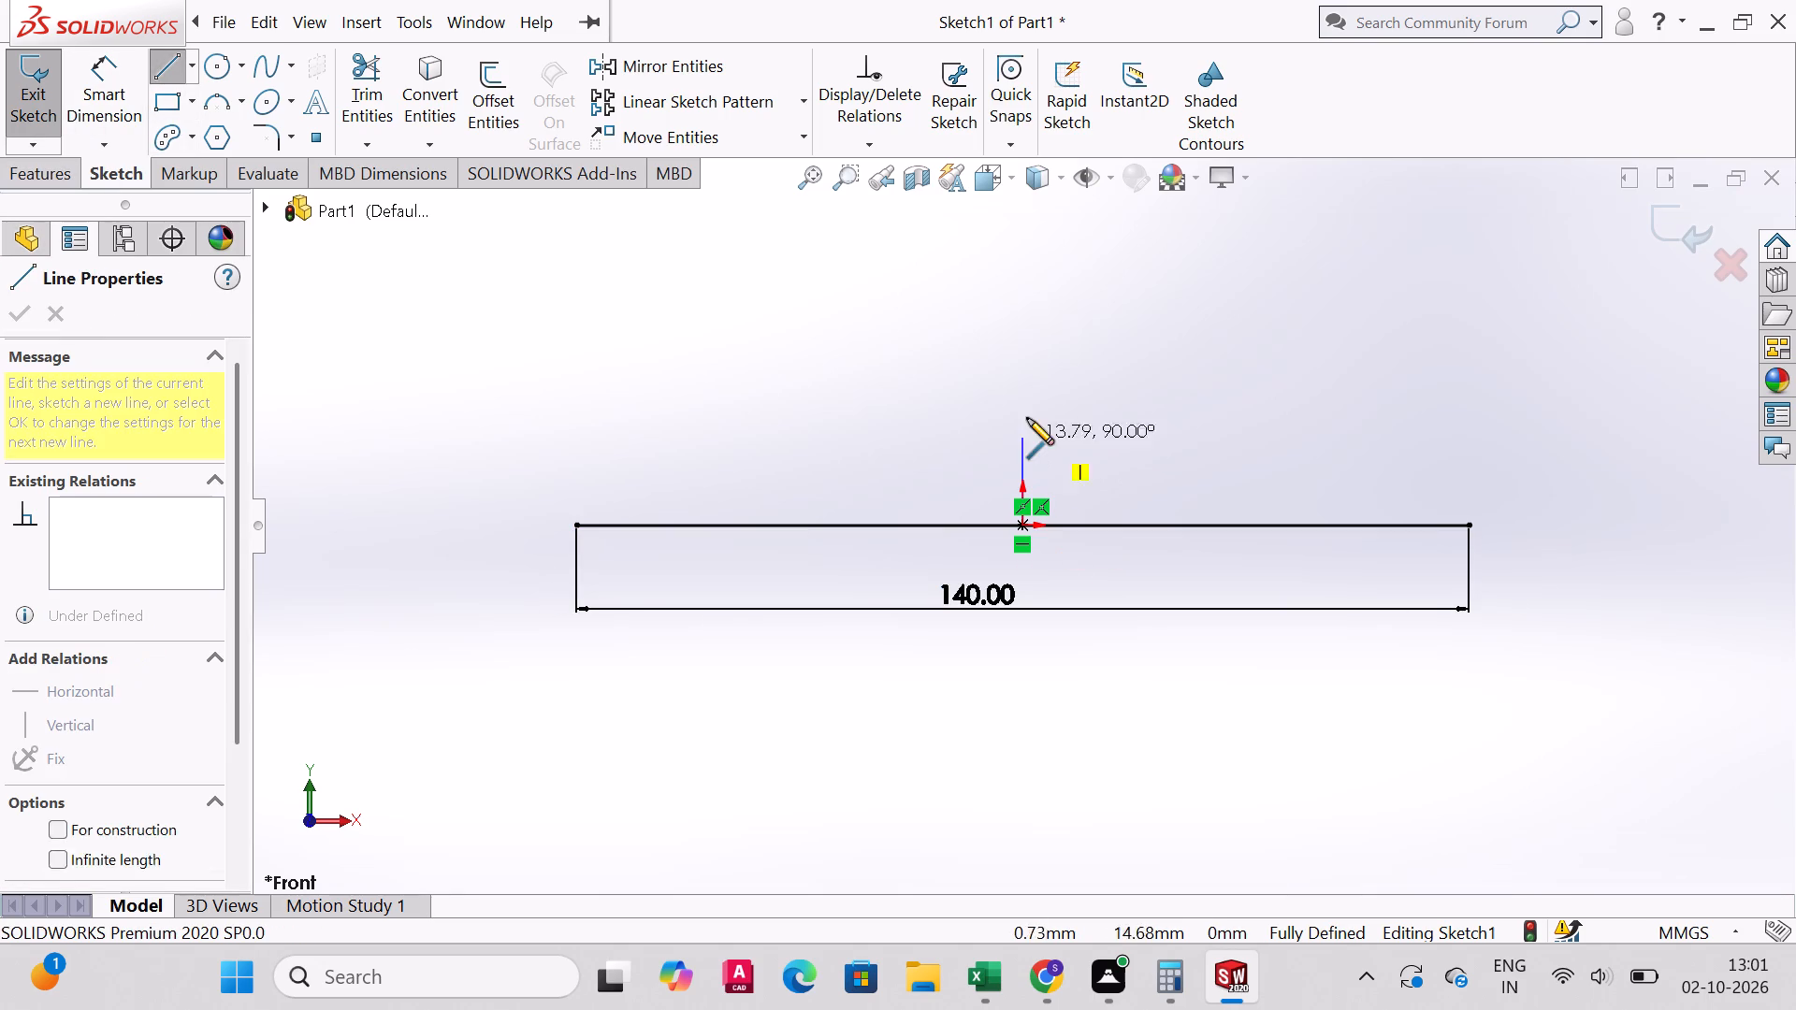
left_click(1027, 325)
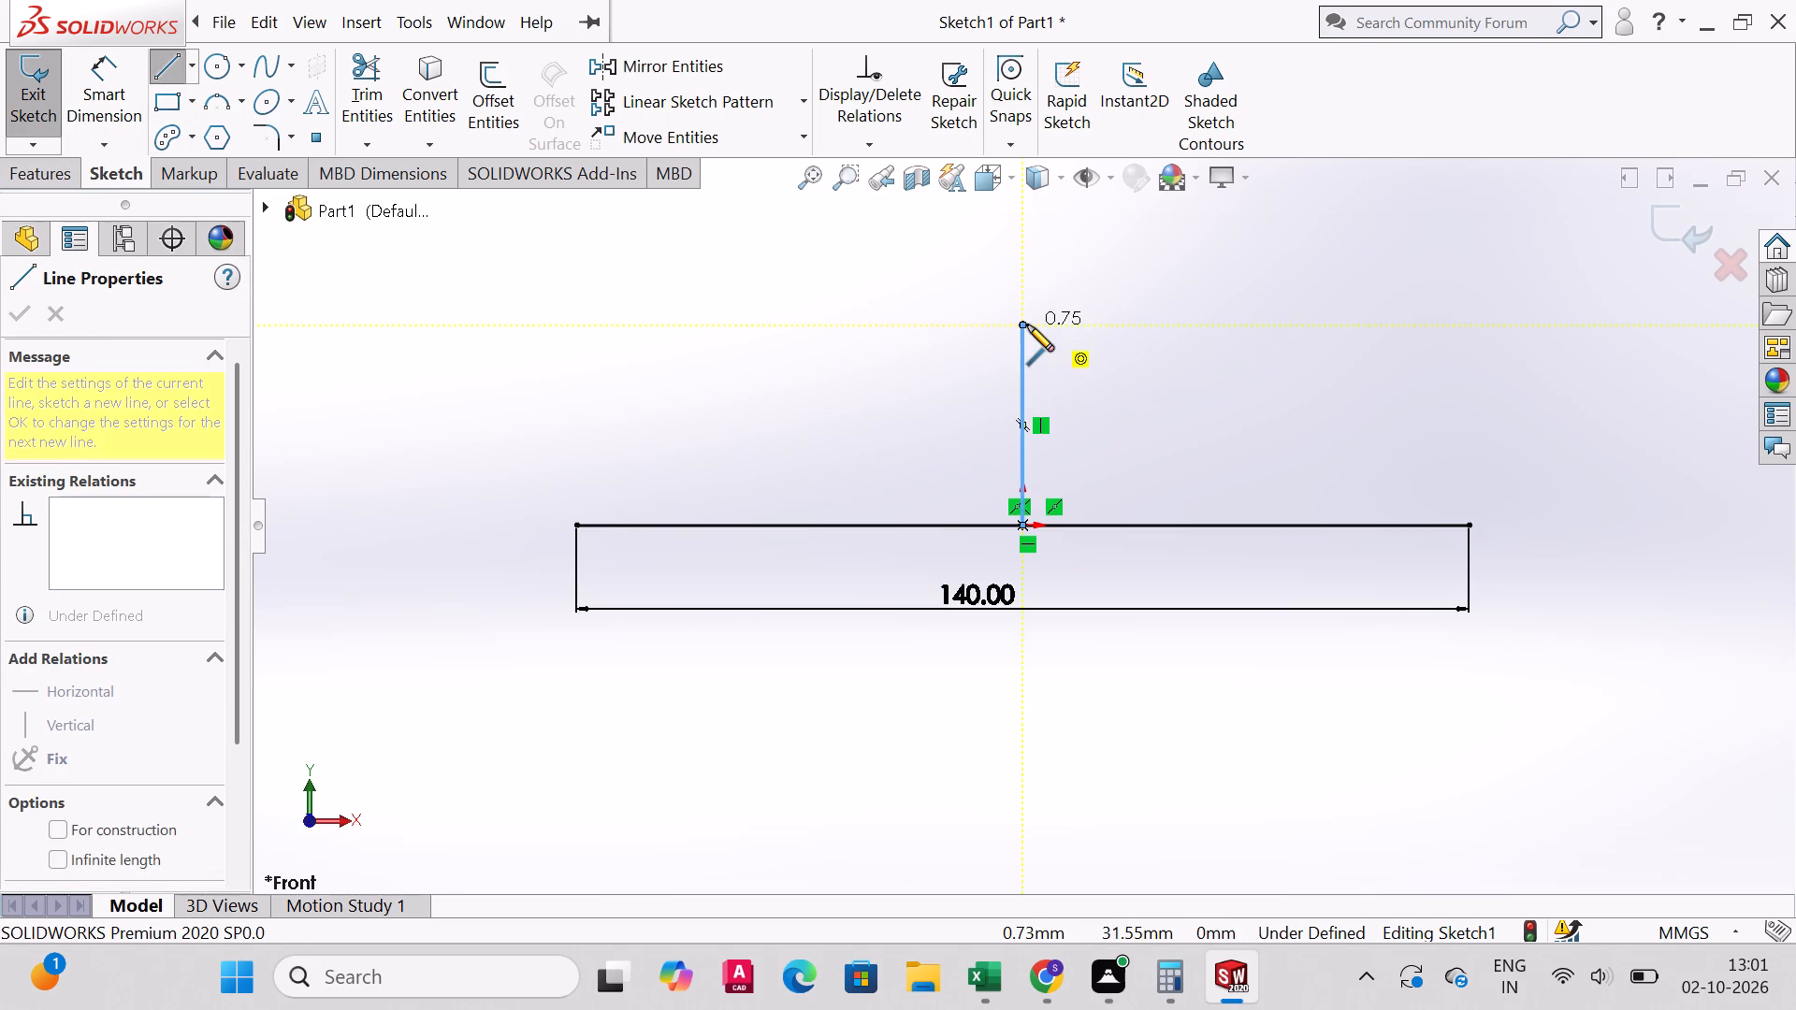
right_click(1027, 325)
left_click(1071, 335)
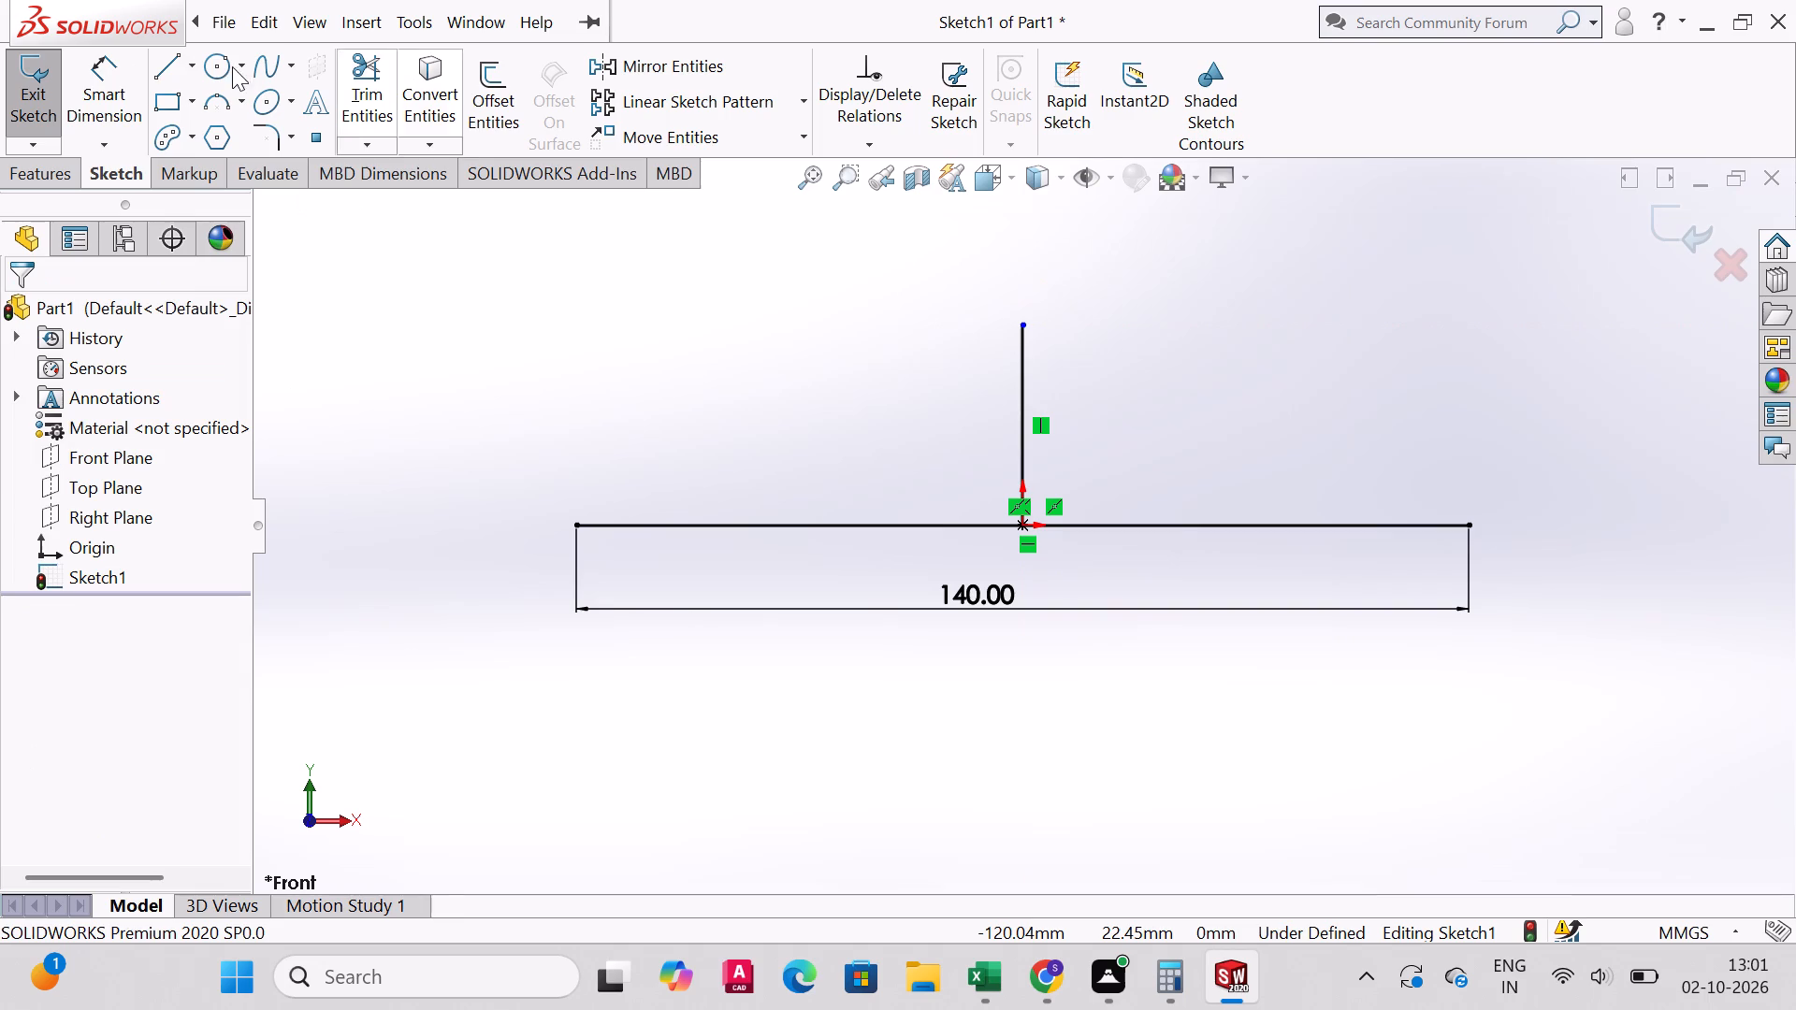
Dimension the vertical centre line's length to 40 mm and place the dimension text beside its middle.
left_click(114, 65)
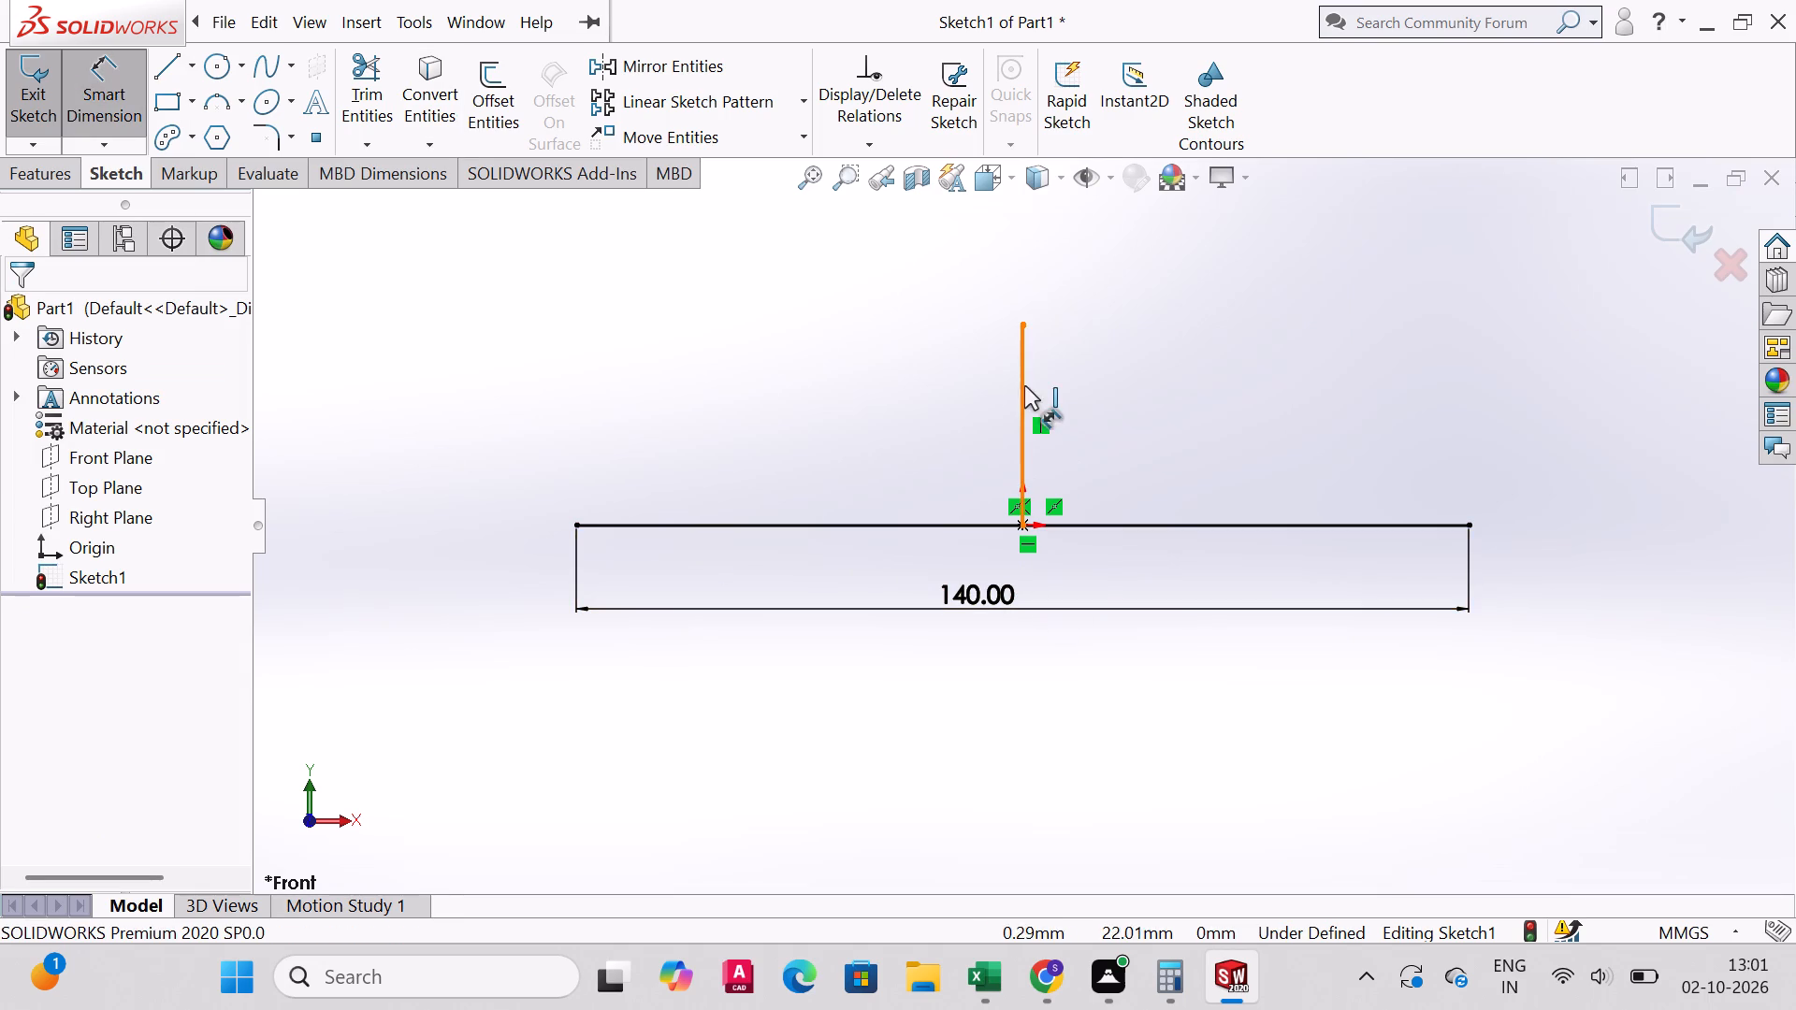
left_click(1020, 382)
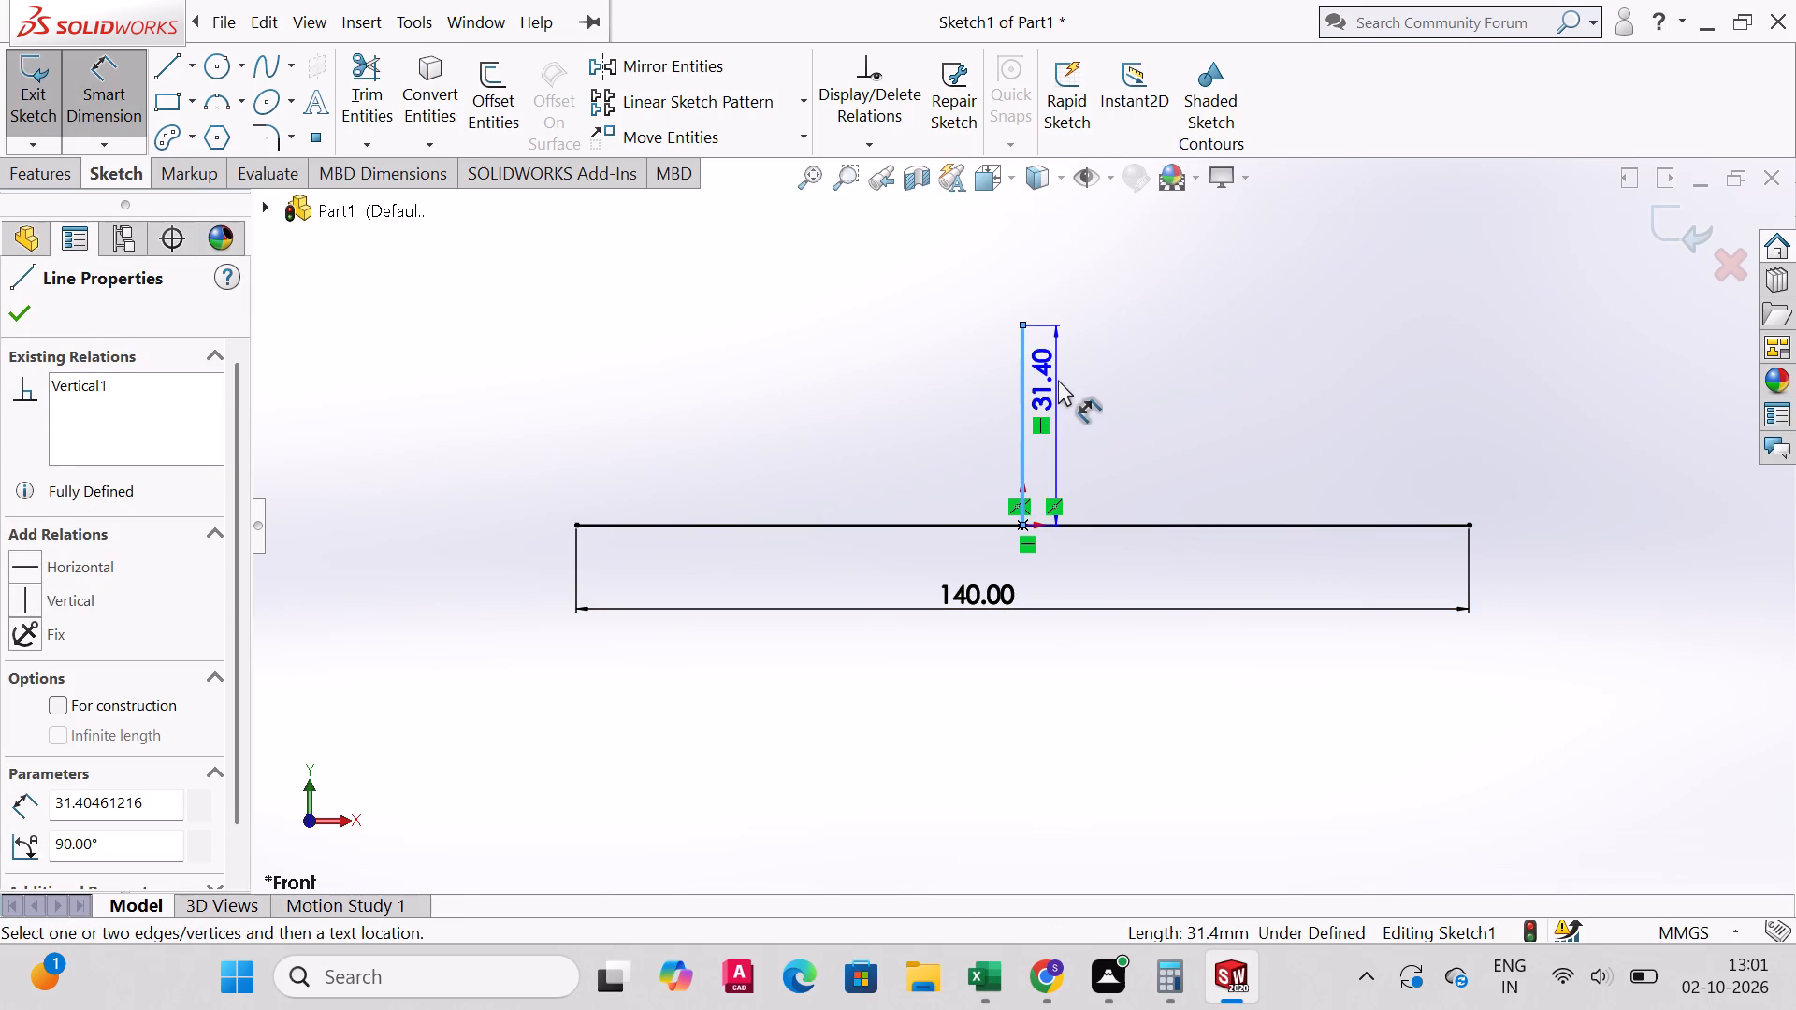
left_click(1058, 380)
type("40")
key("Return")
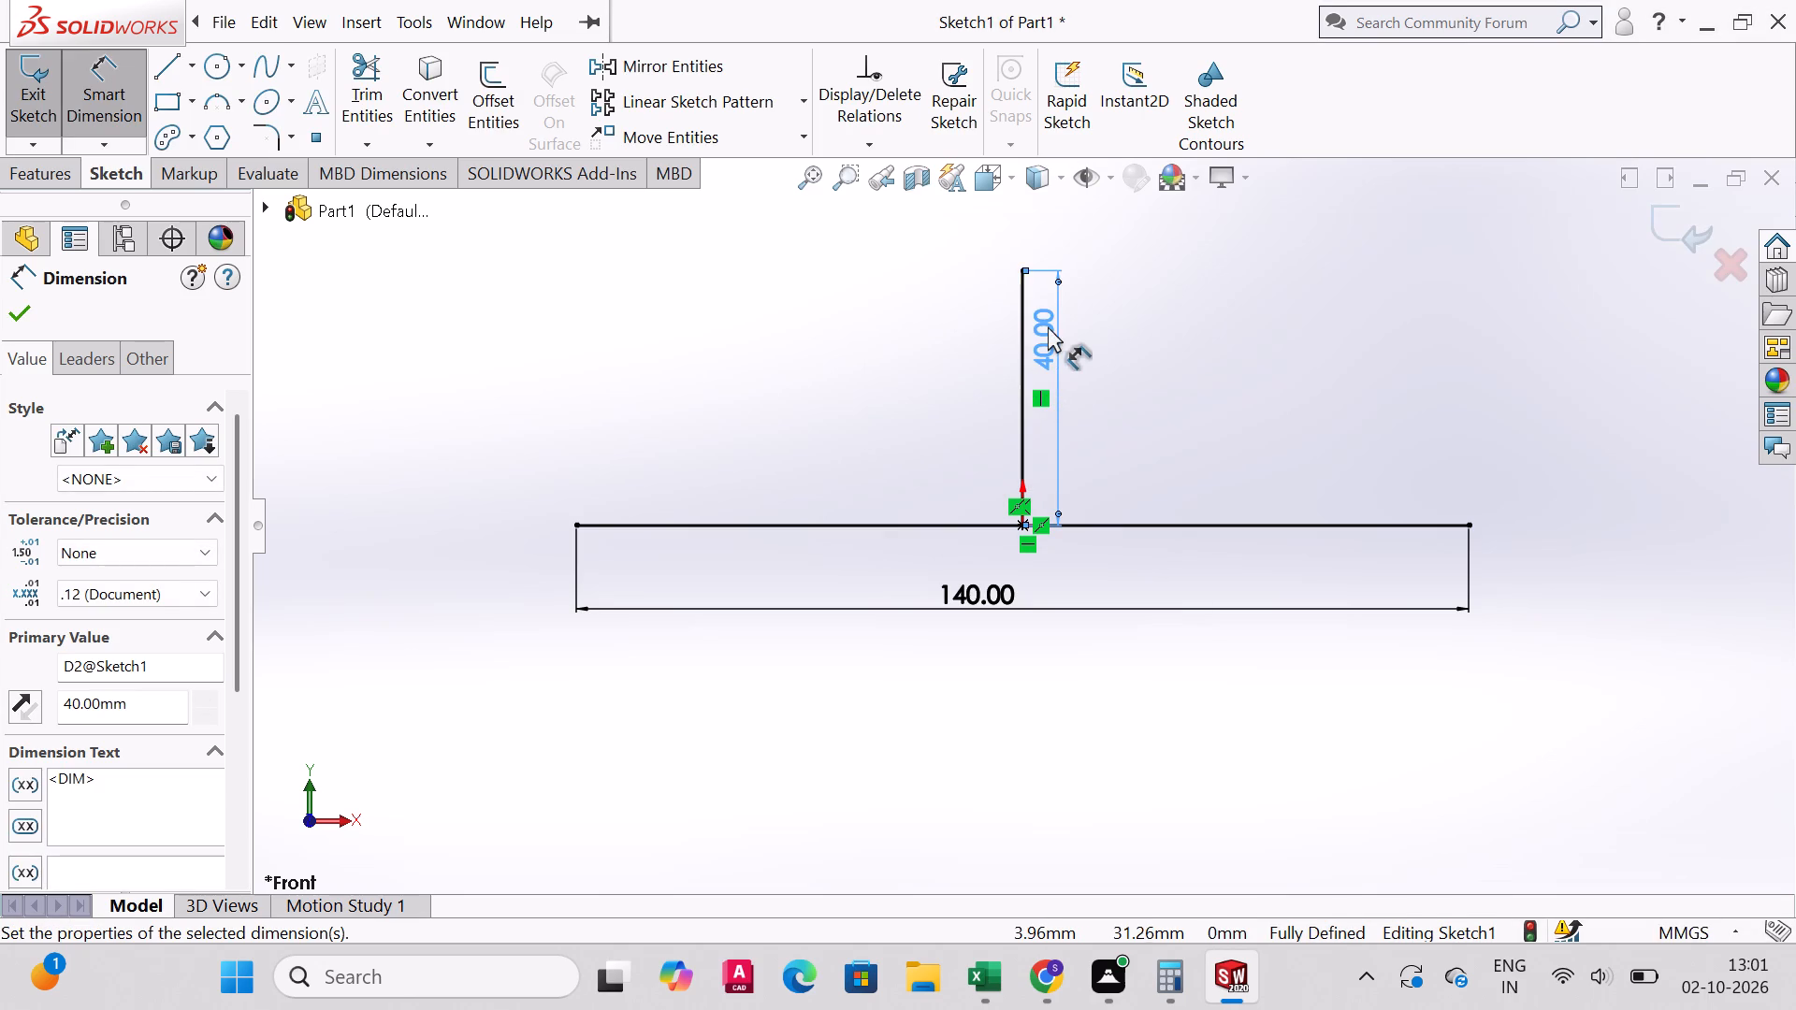
left_click_drag(1048, 325, 1051, 366)
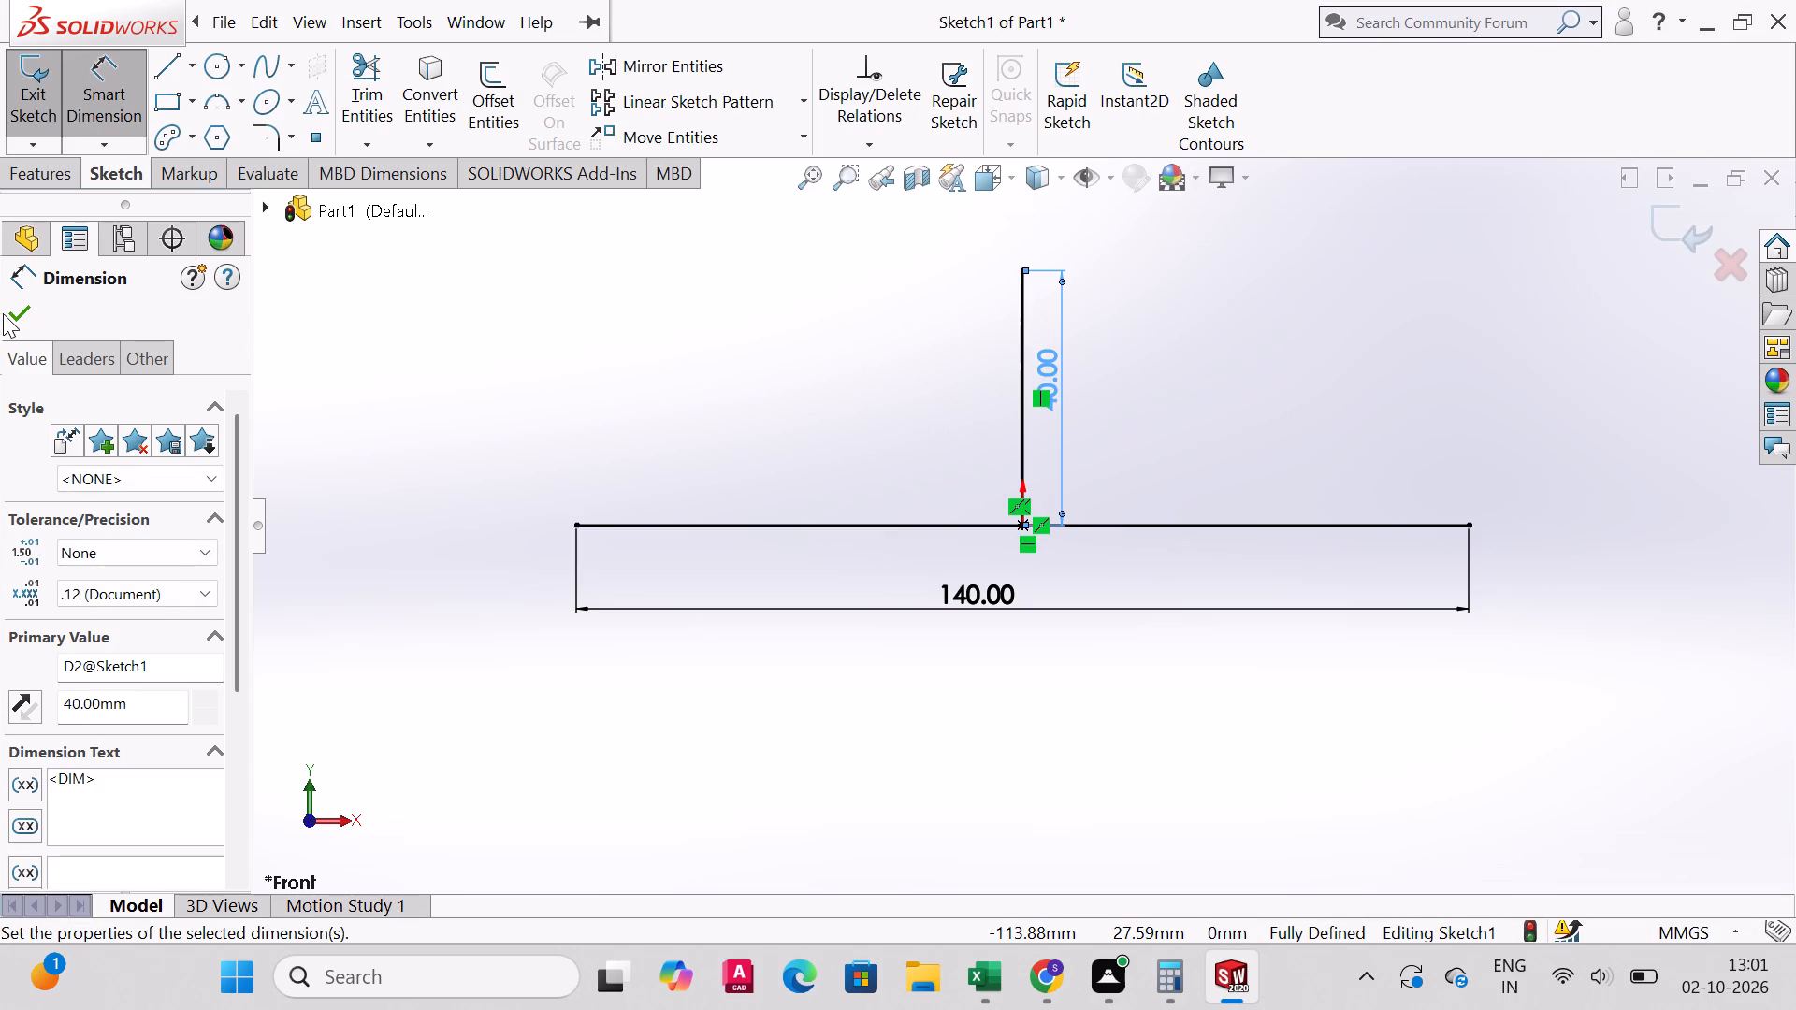
left_click(7, 312)
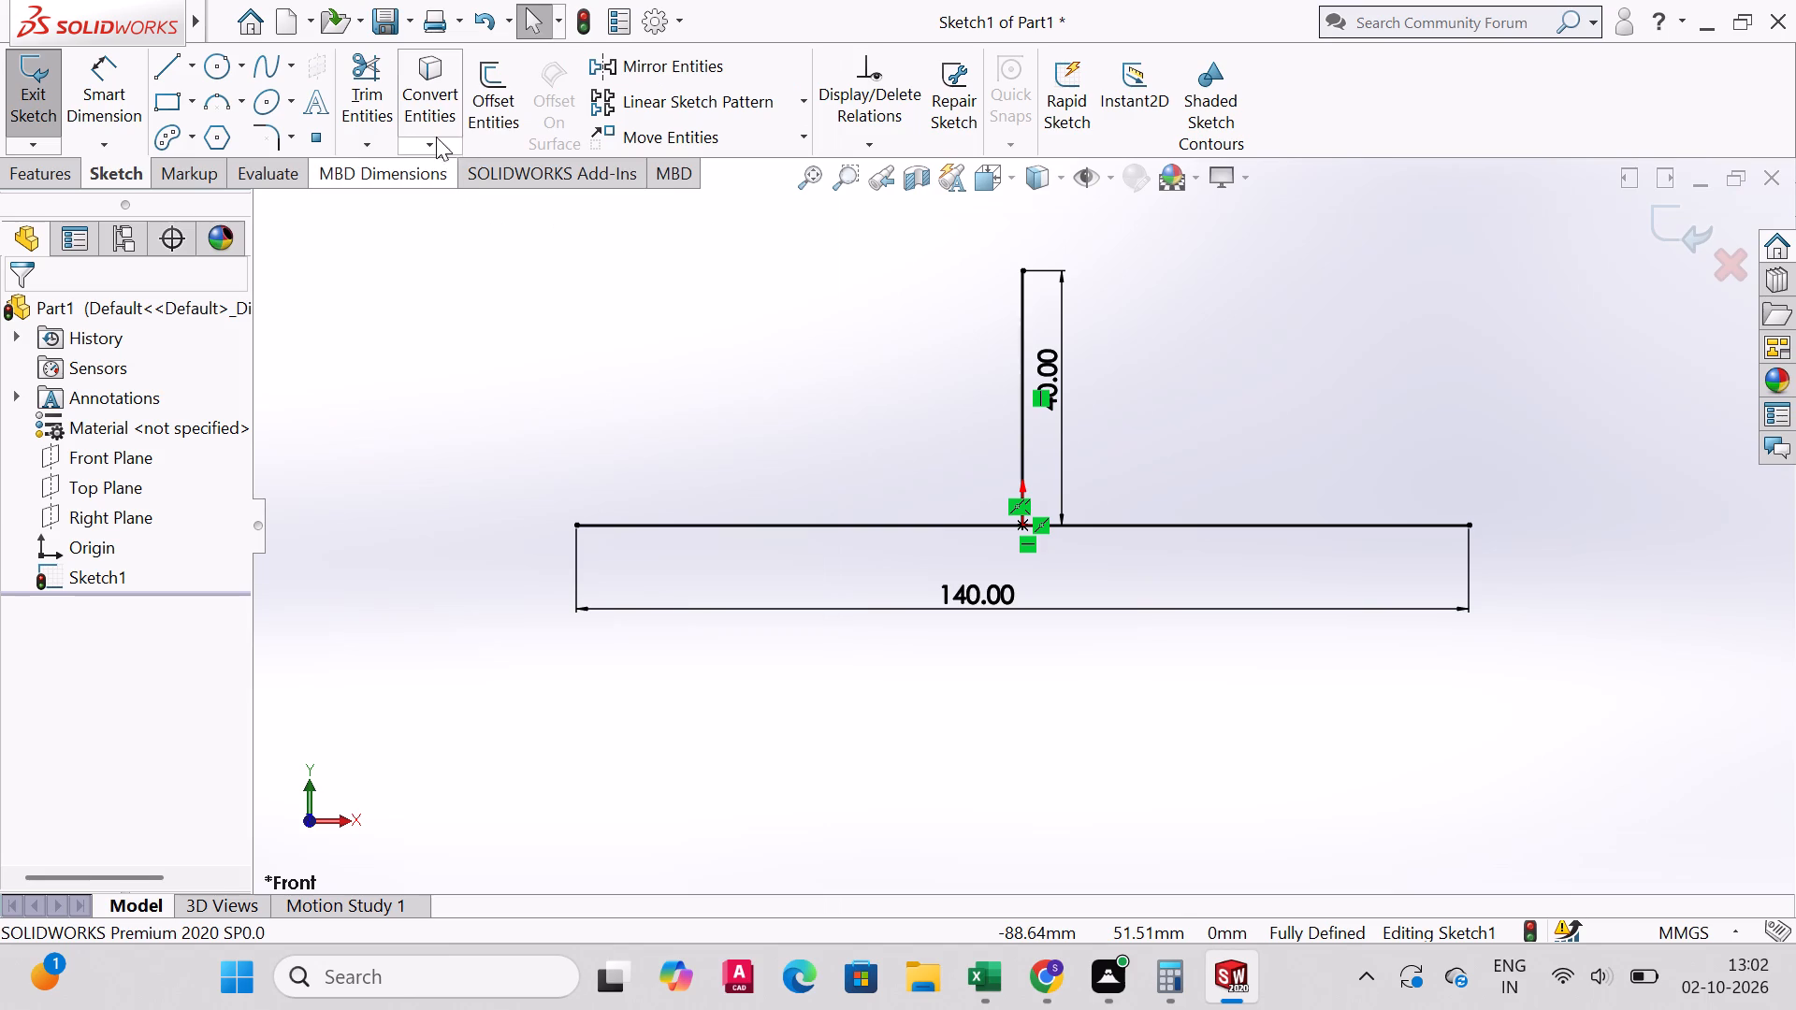
Offset the vertical centre line 16 mm to its right, with the offset dimension added.
left_click(485, 108)
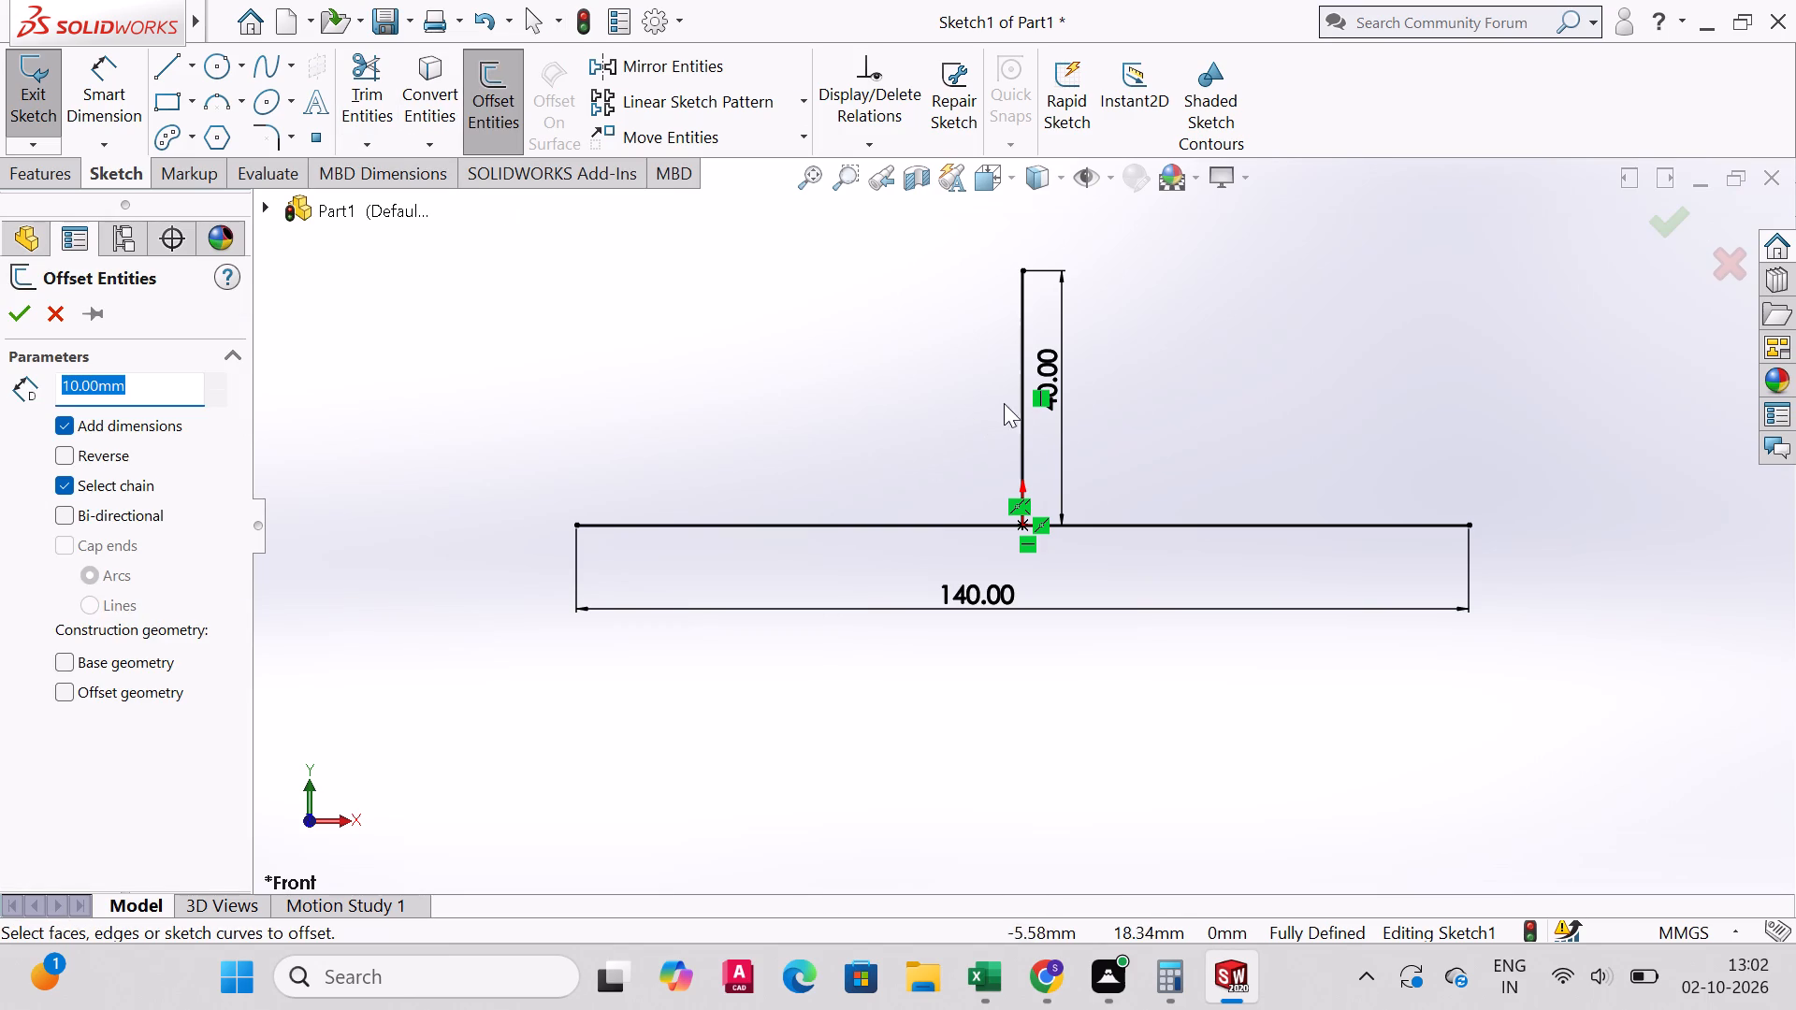
left_click(1023, 397)
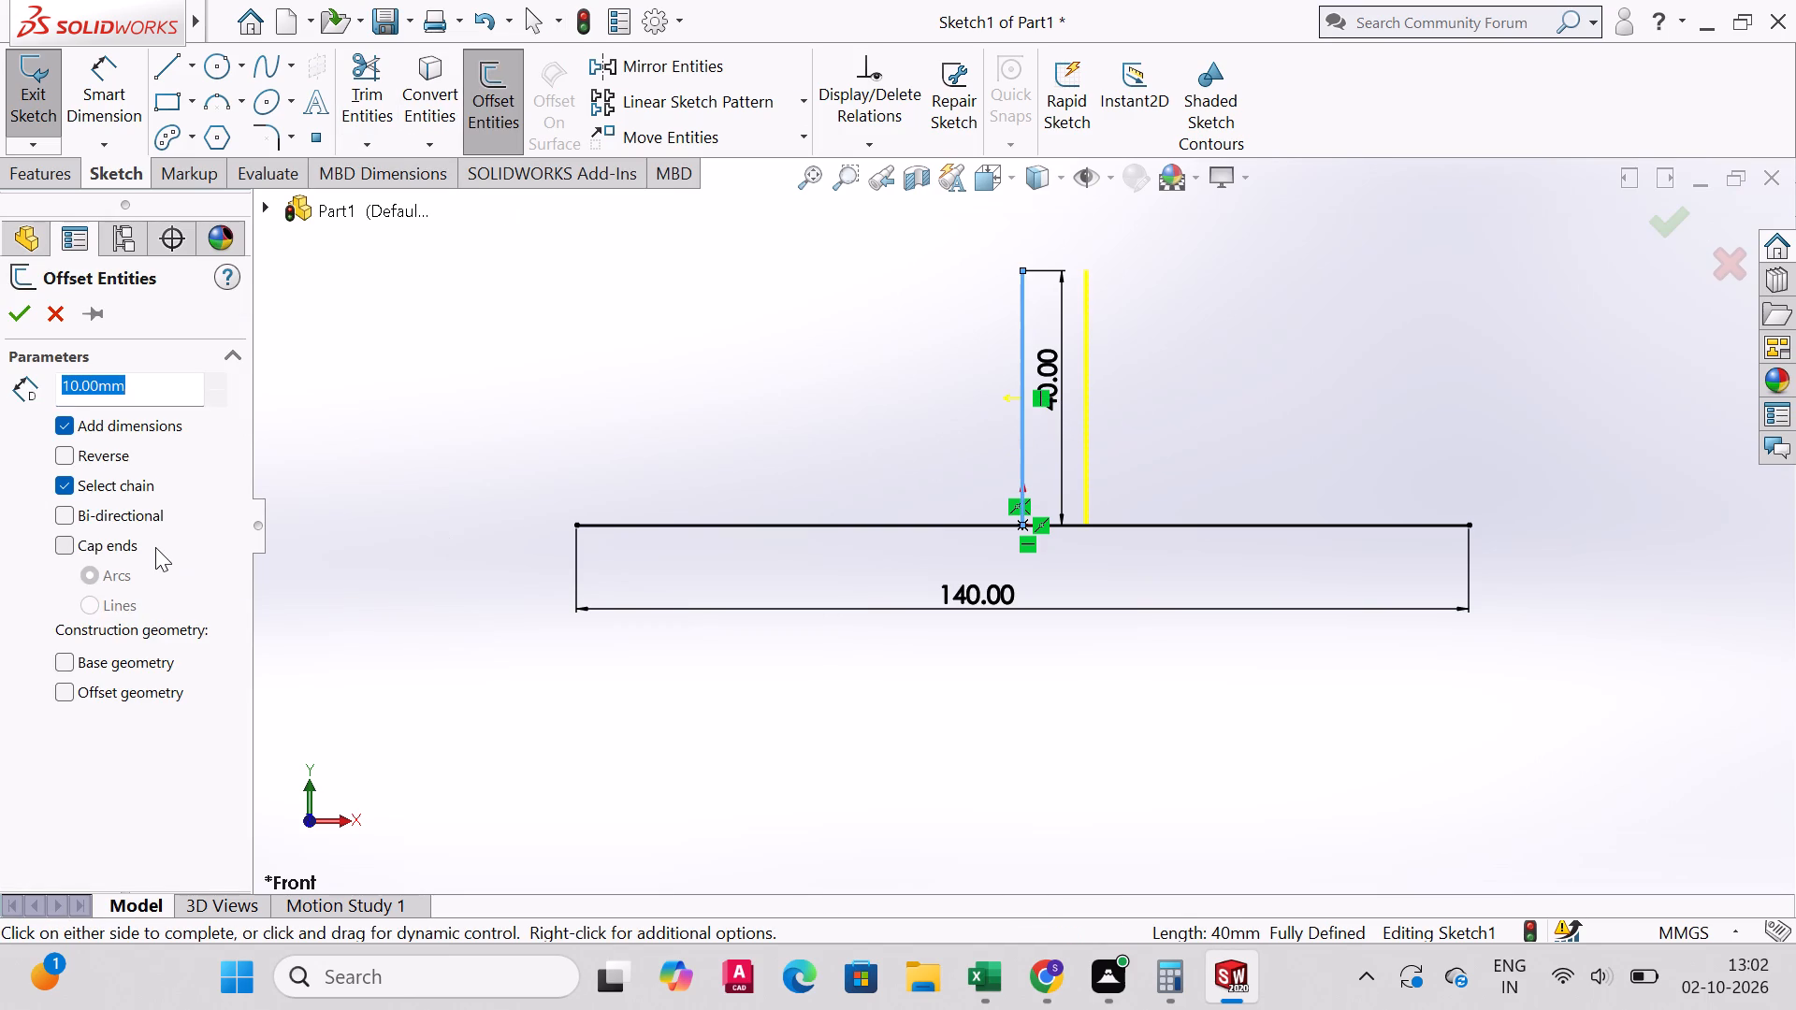
type("16")
key("Return")
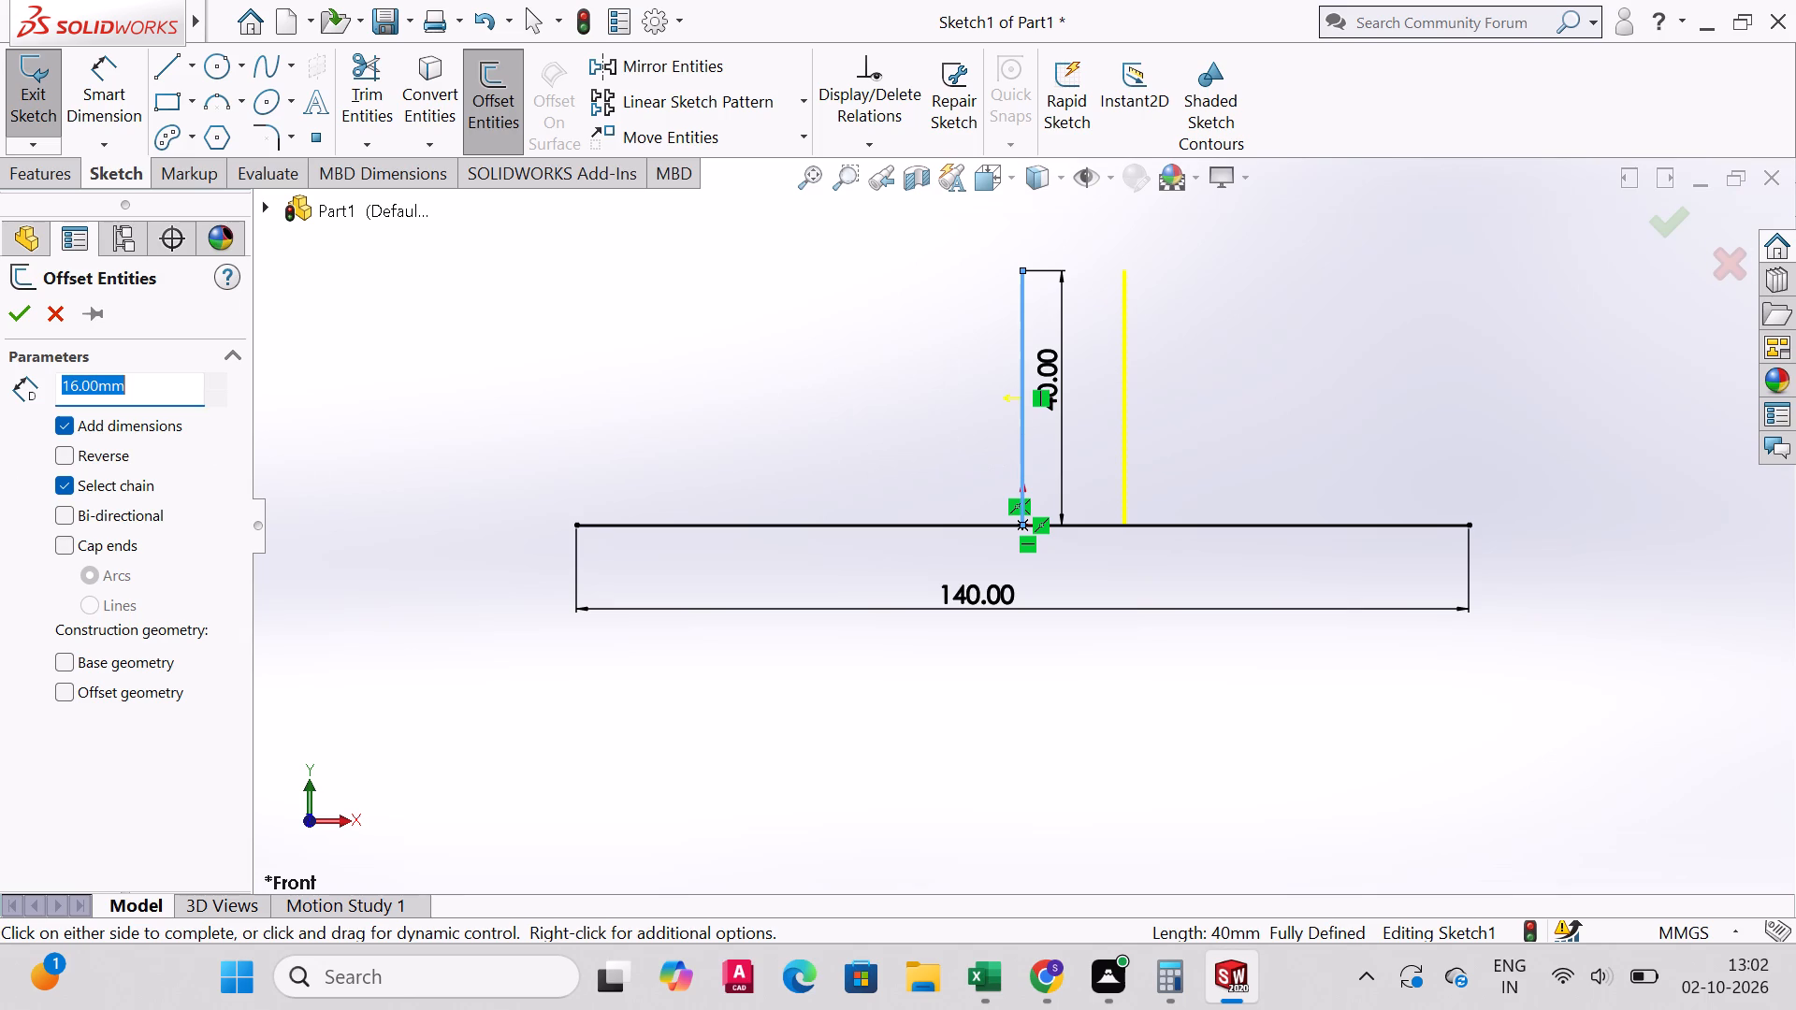
left_click(17, 321)
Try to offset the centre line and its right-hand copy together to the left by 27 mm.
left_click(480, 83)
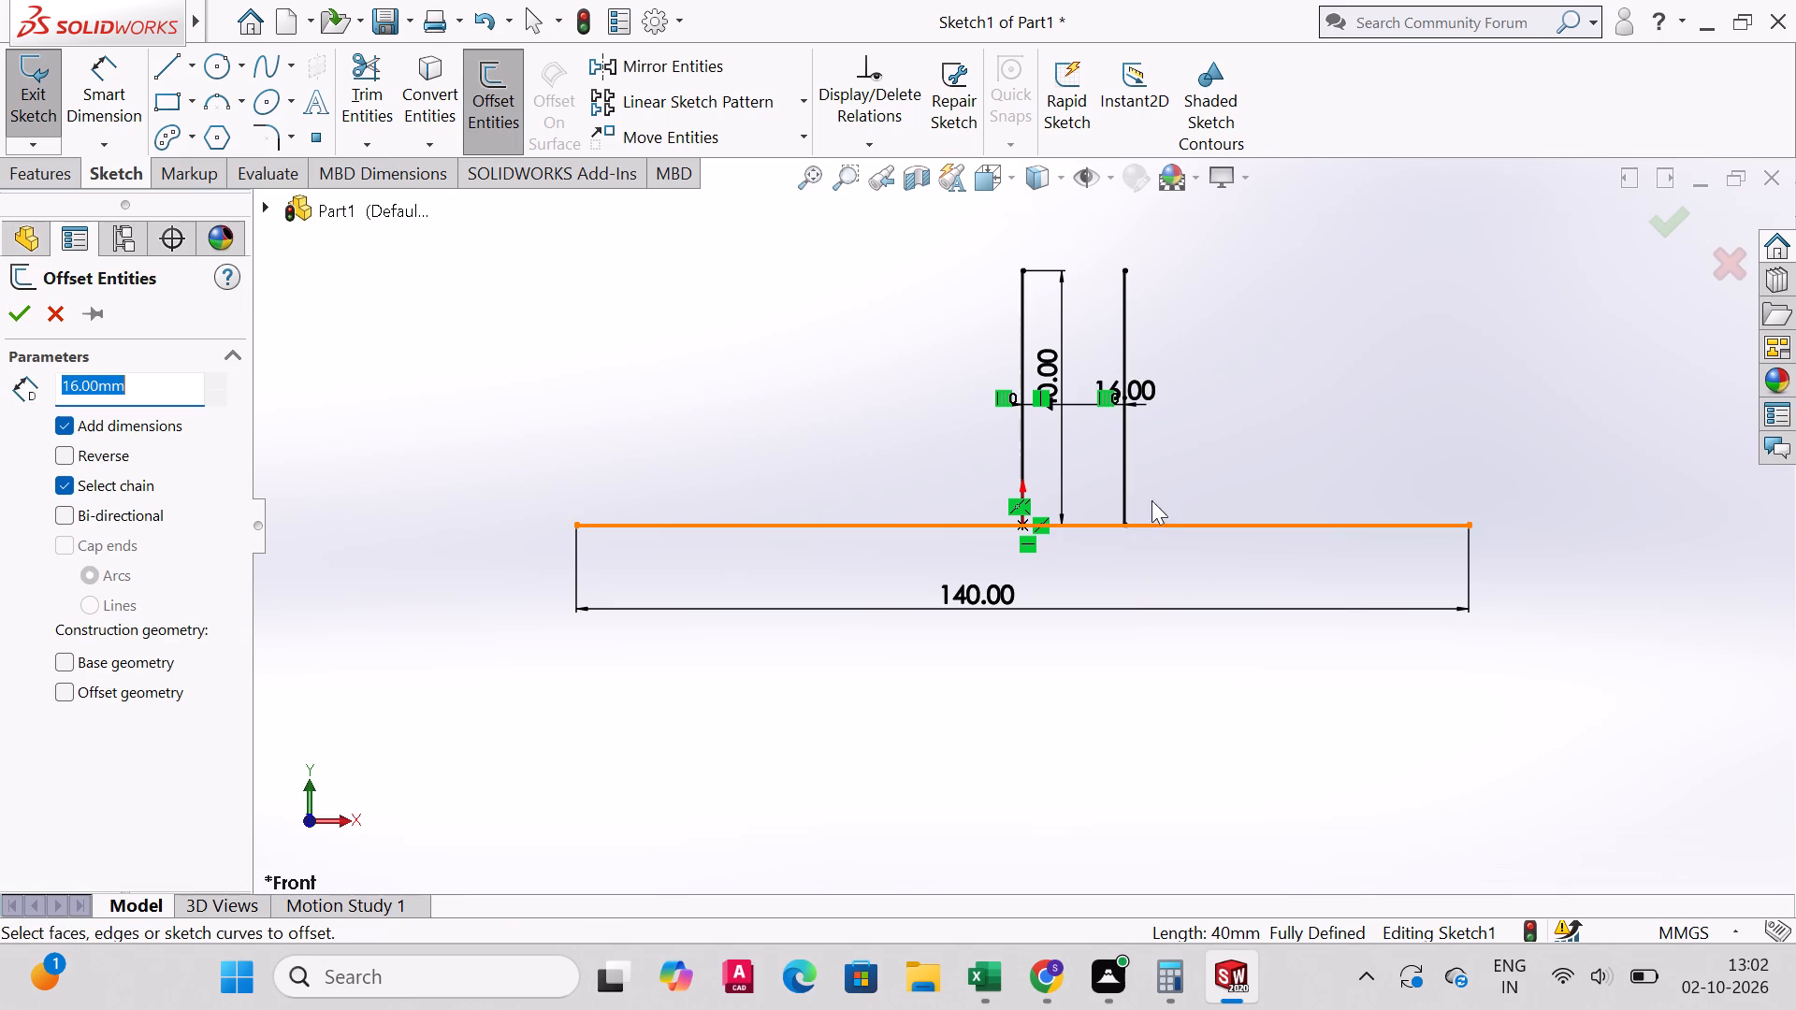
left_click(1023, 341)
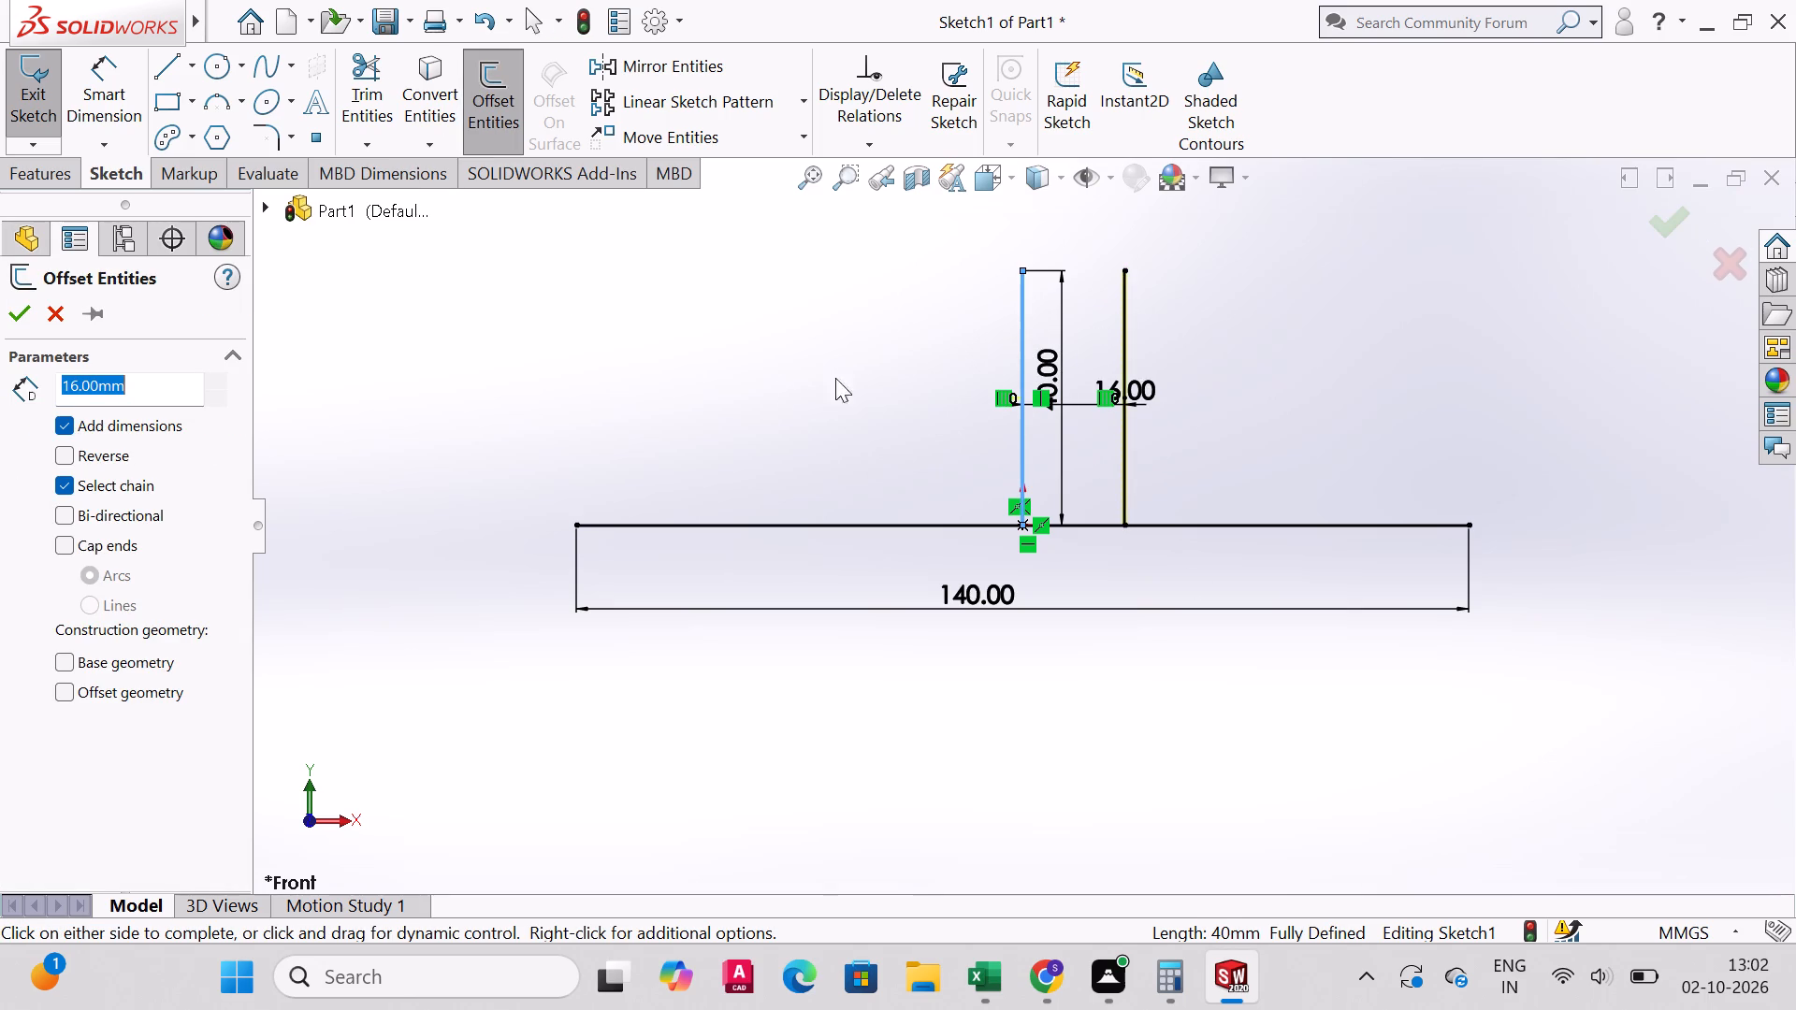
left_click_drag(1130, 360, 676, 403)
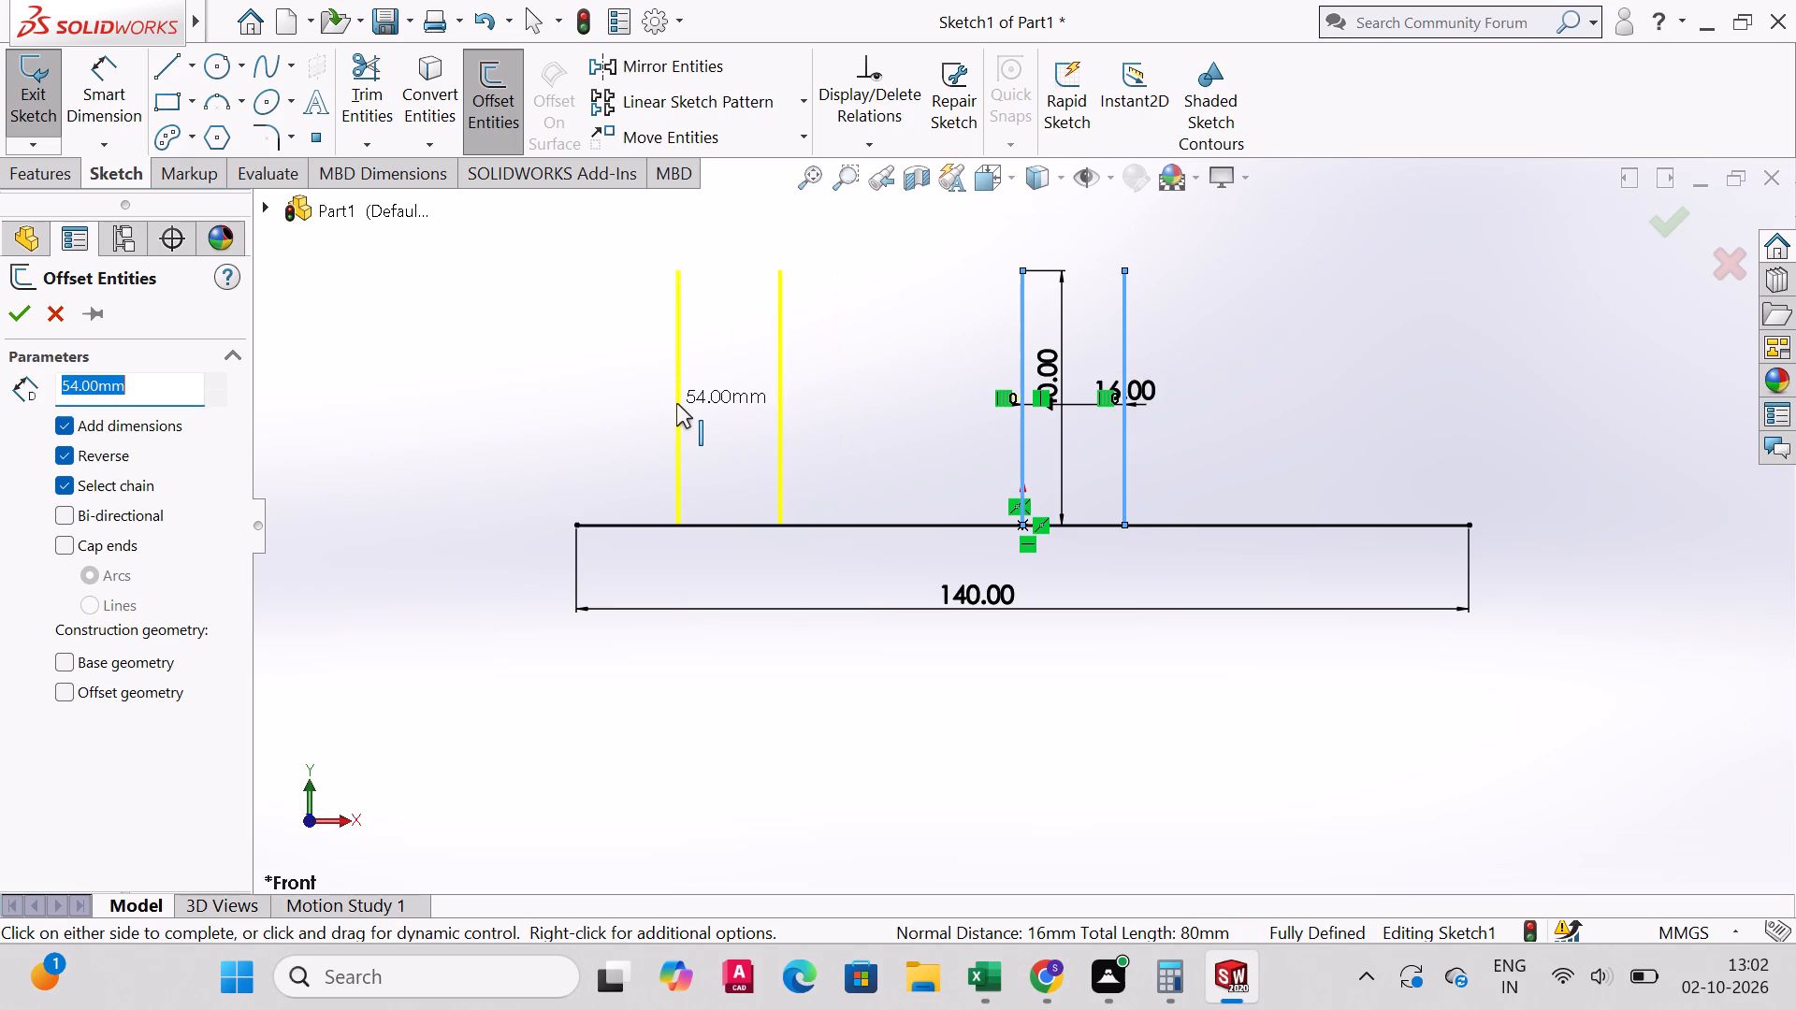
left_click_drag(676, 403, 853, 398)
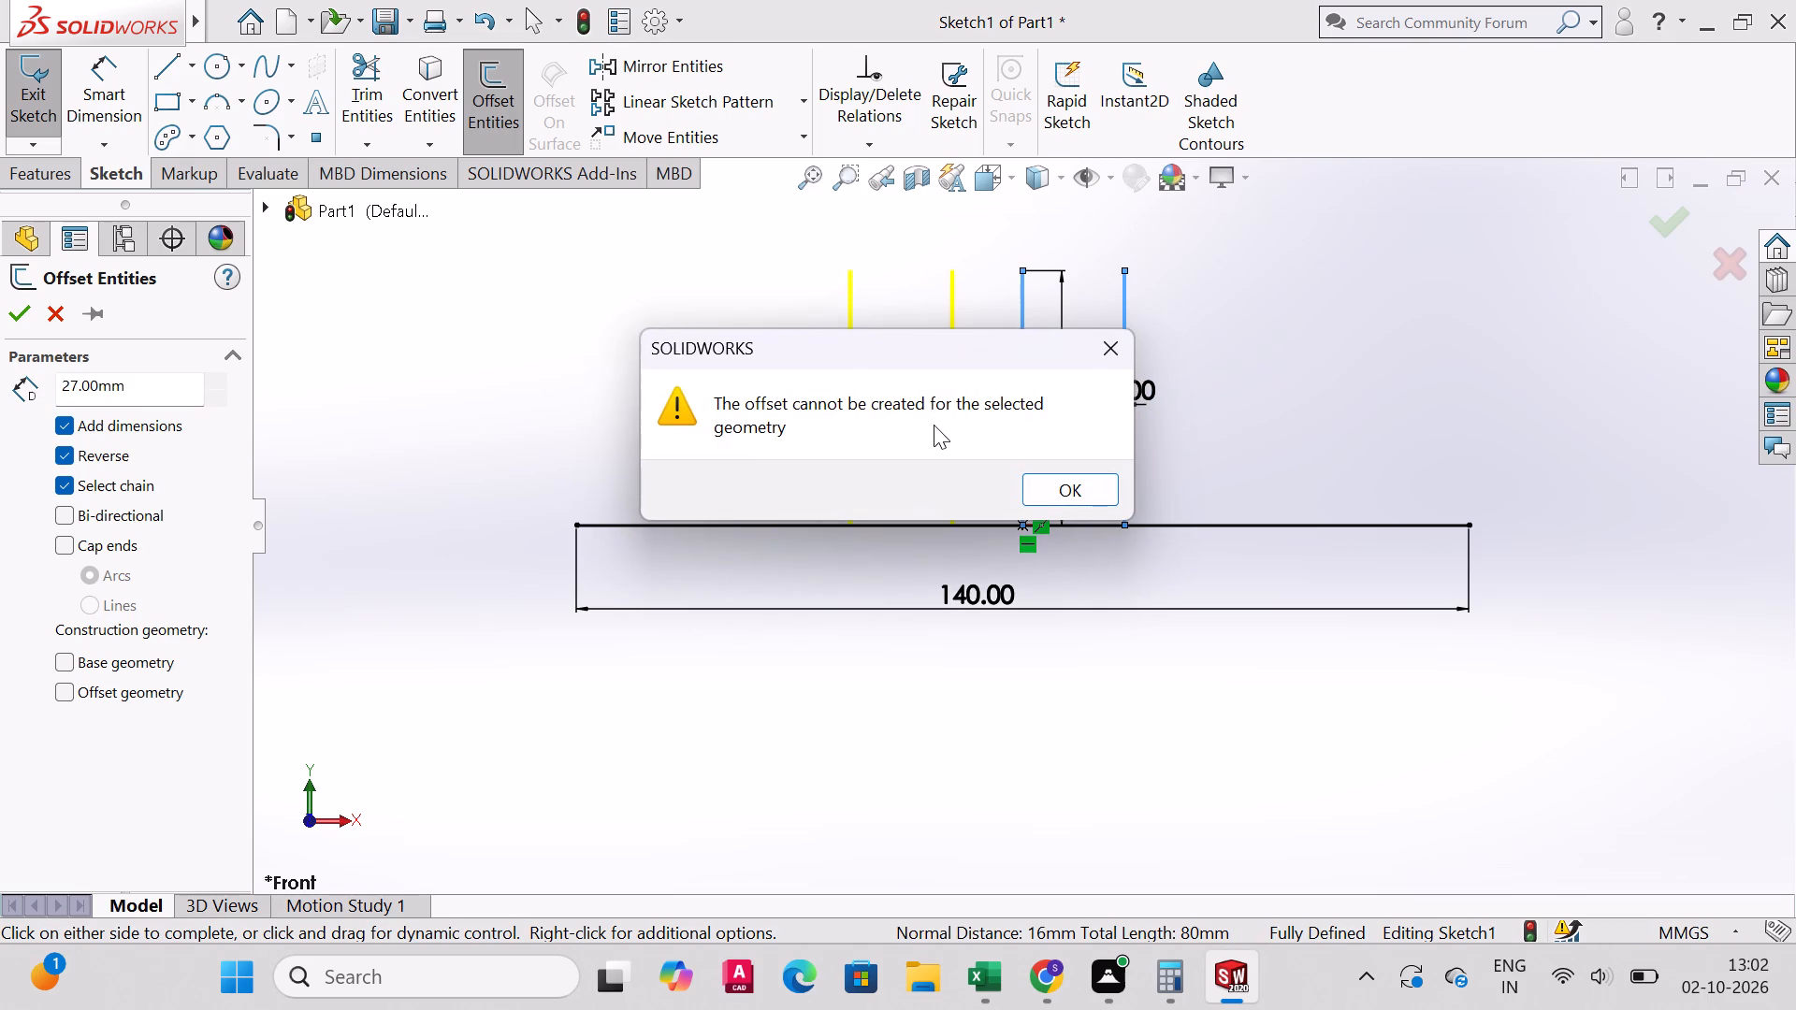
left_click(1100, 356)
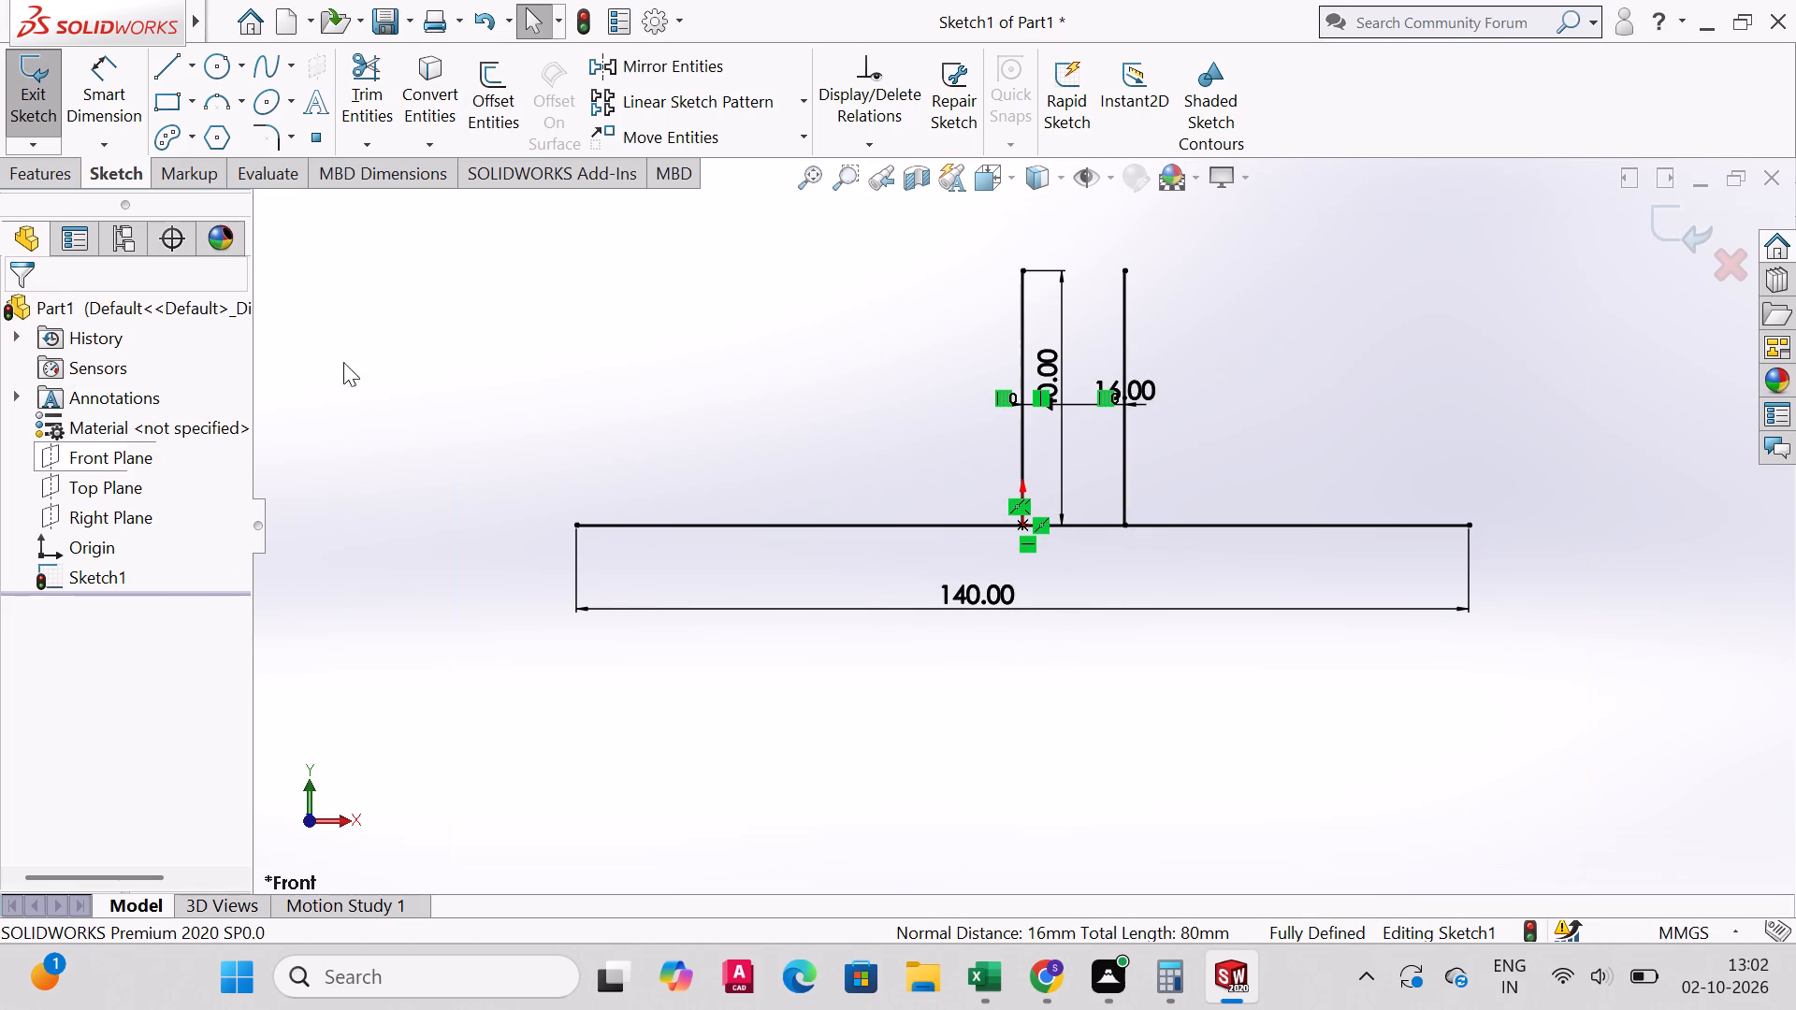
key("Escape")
Offset only the vertical centre line 16 mm to its left, with the offset dimension added.
left_click(478, 92)
left_click(1019, 426)
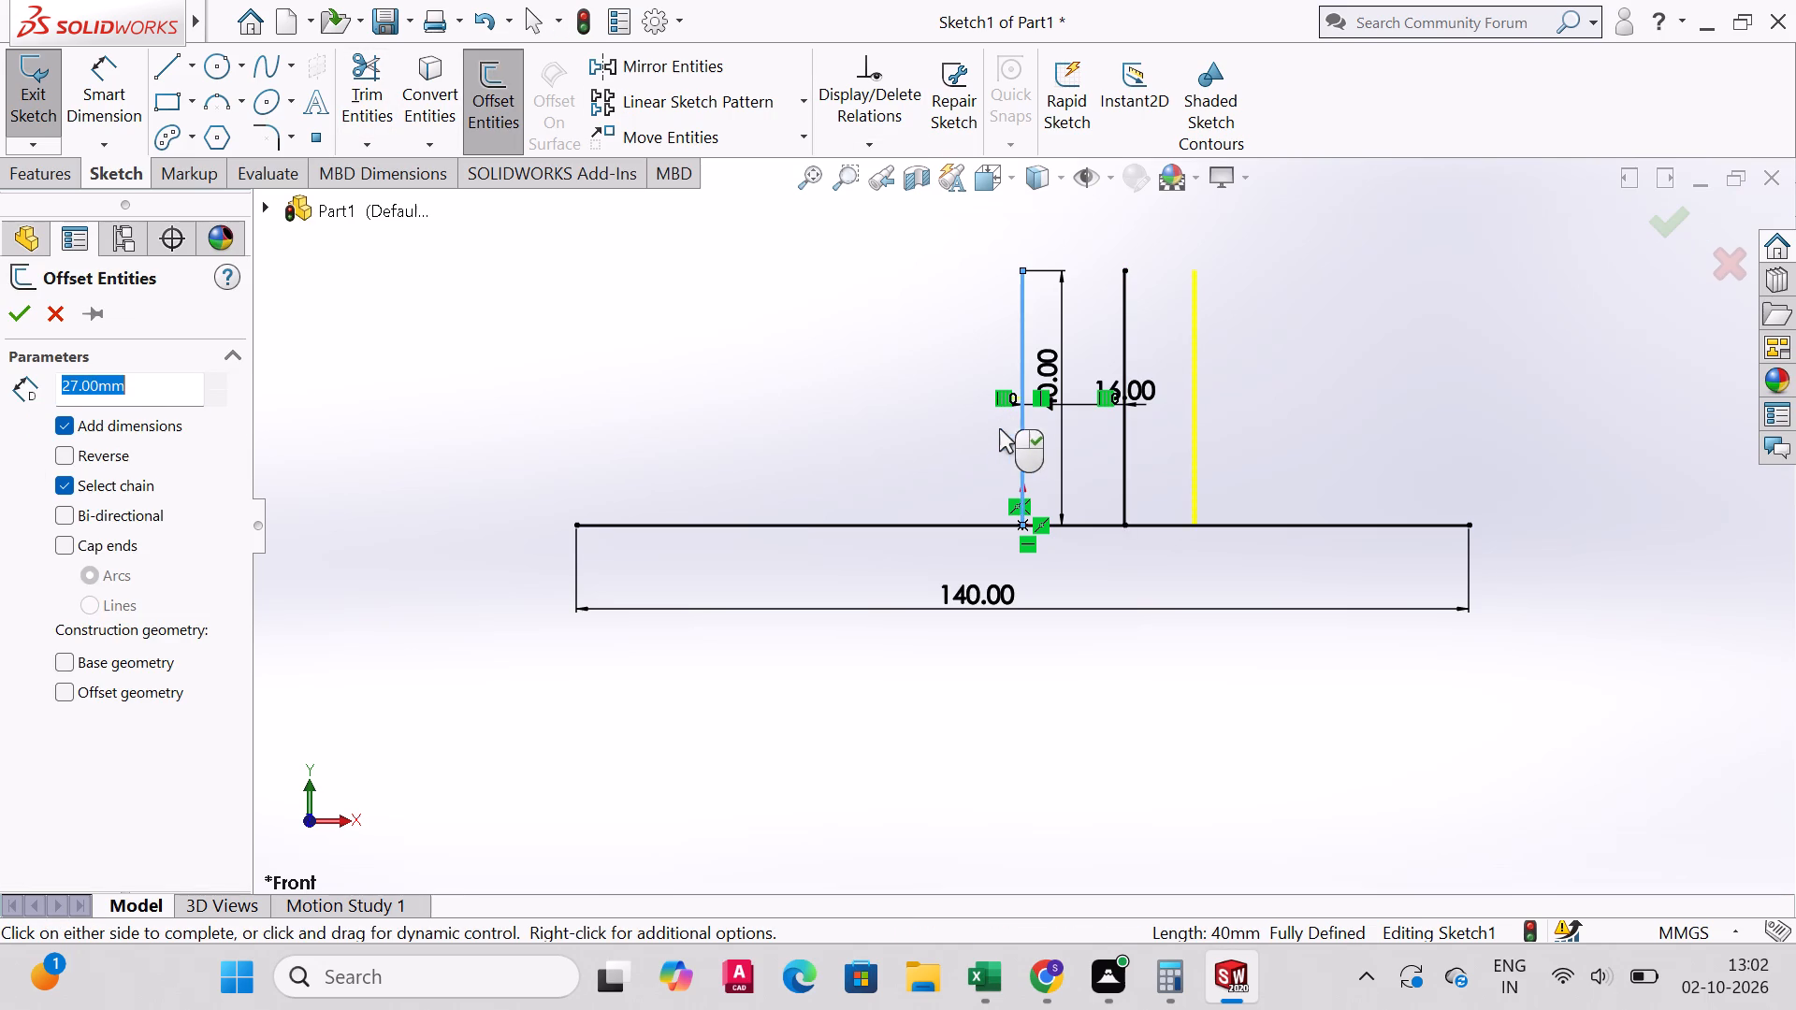
left_click_drag(171, 387, 171, 386)
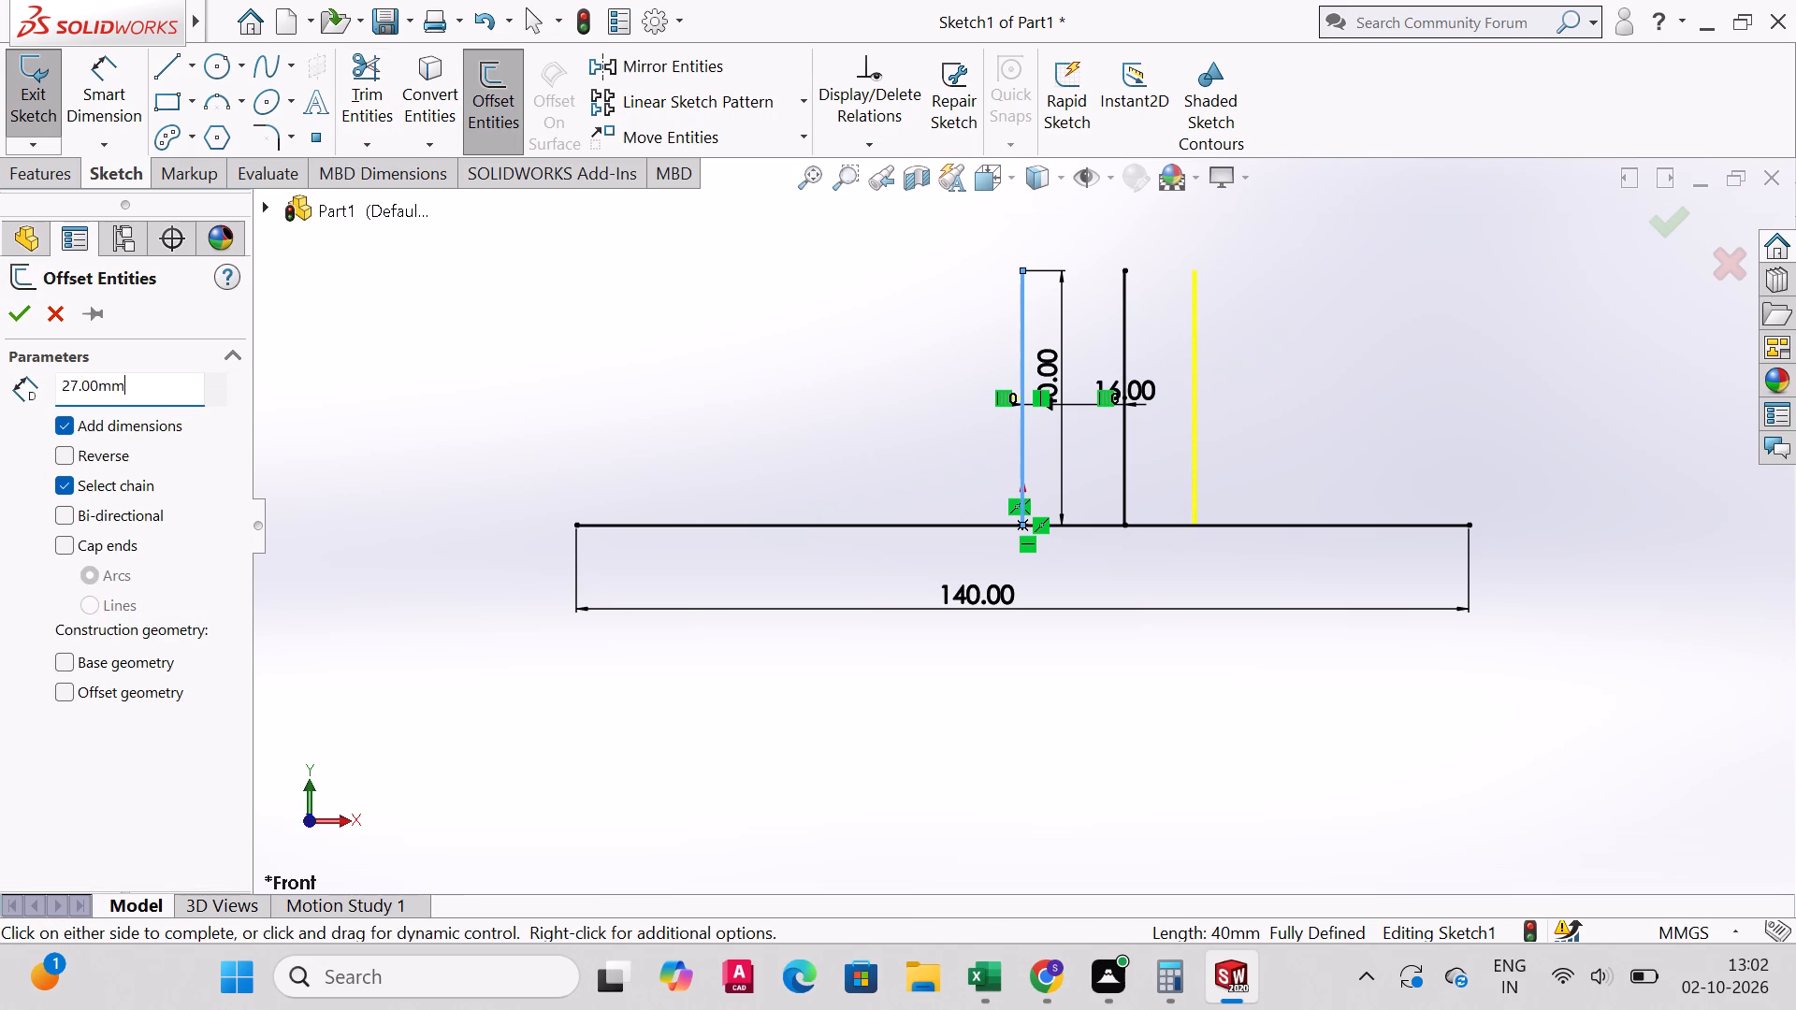
left_click_drag(171, 386, 0, 404)
type("-16")
key("Return")
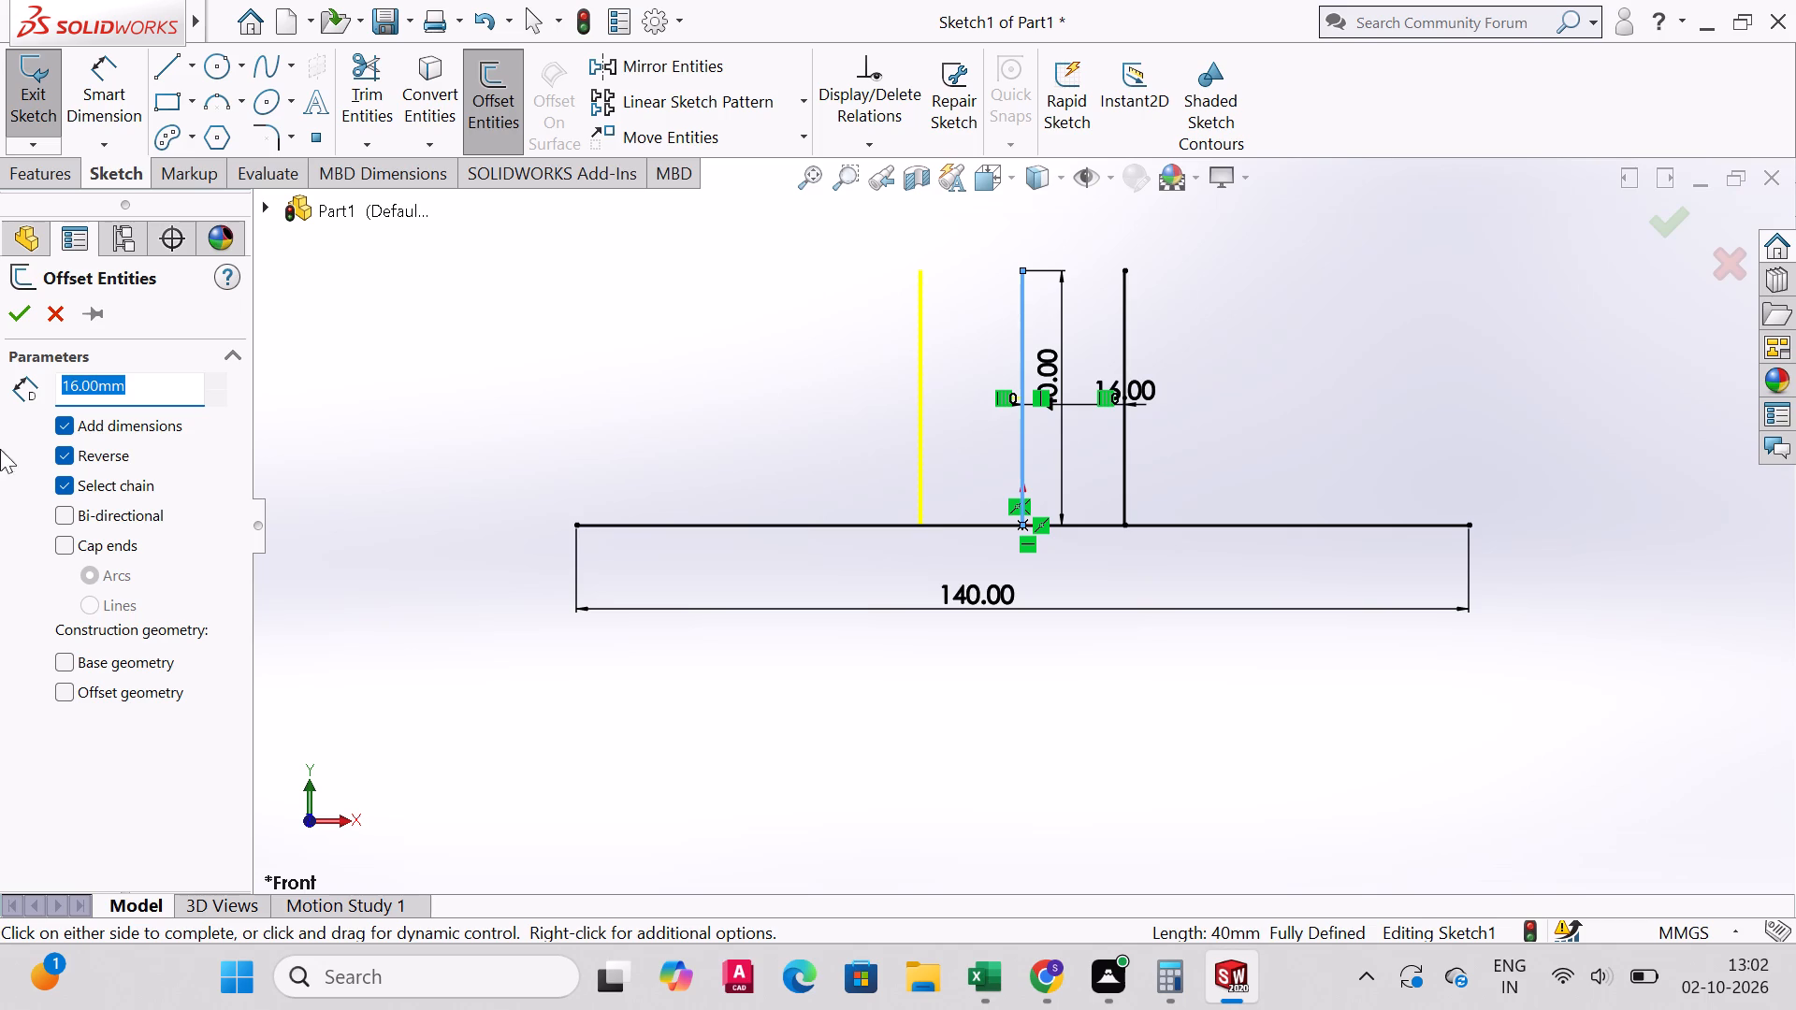
left_click(14, 319)
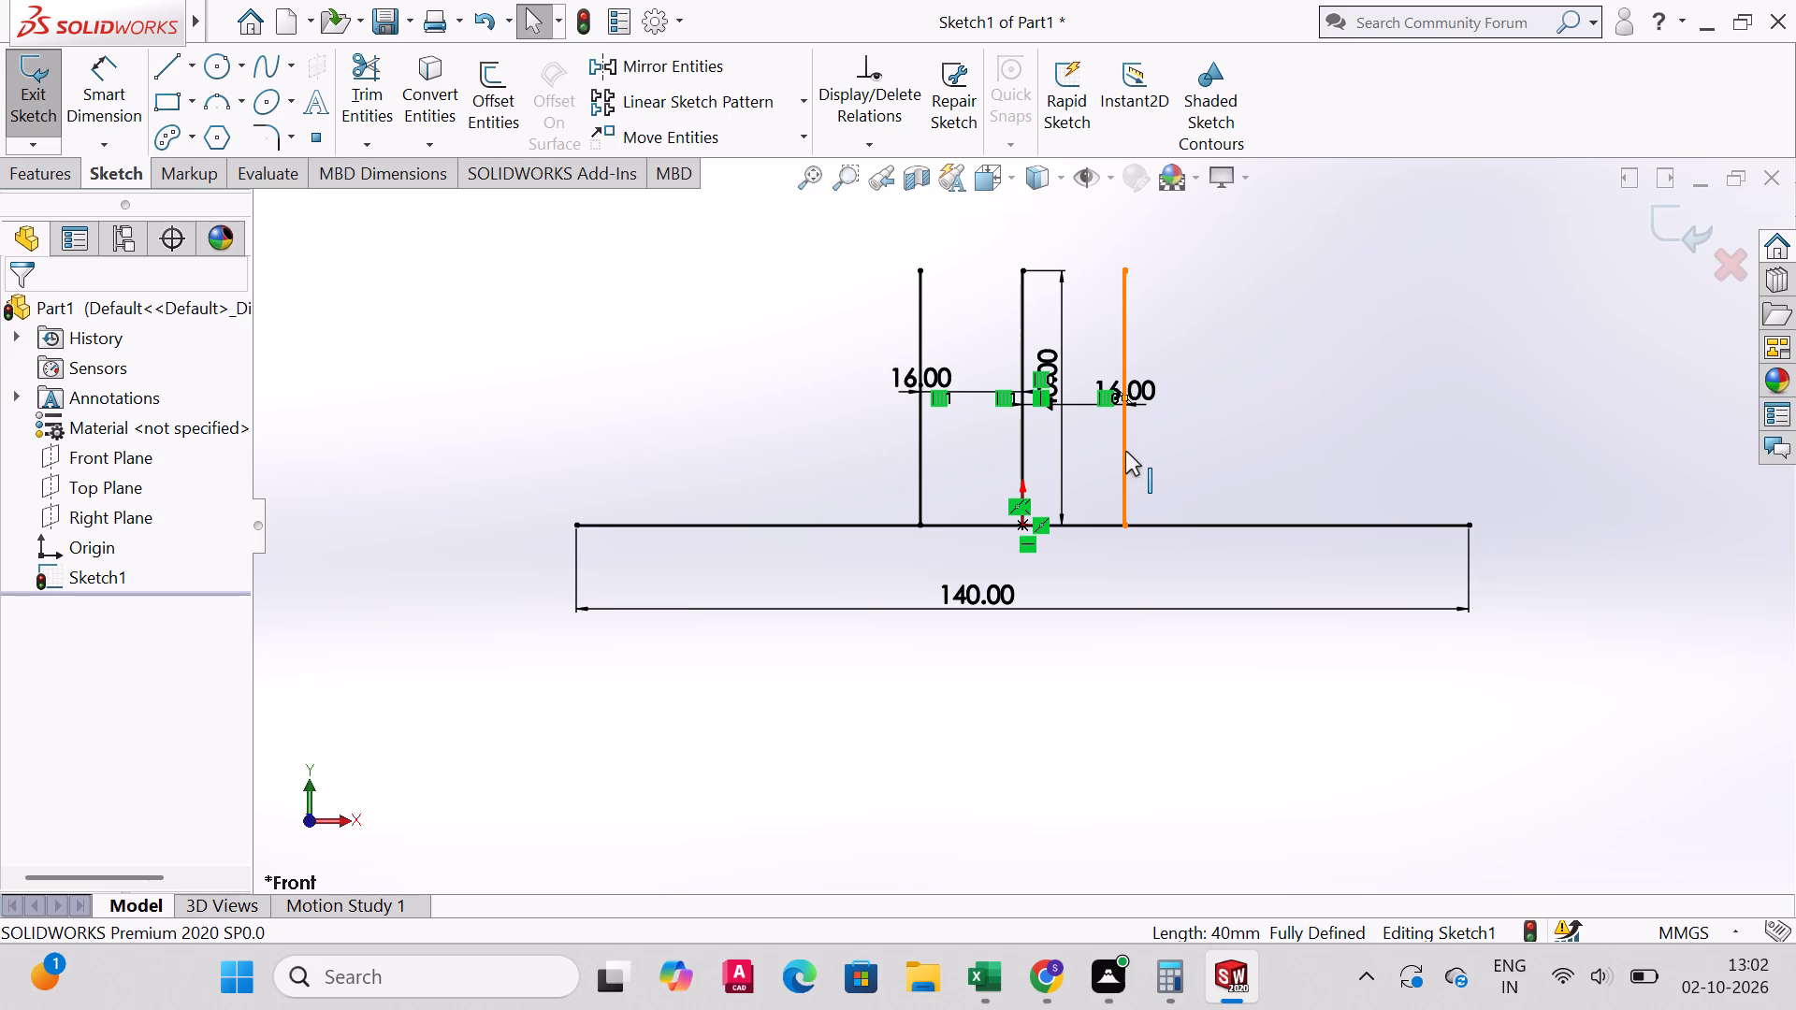
Draw a horizontal line joining the upper endpoints of the two outer vertical lines.
left_click(162, 65)
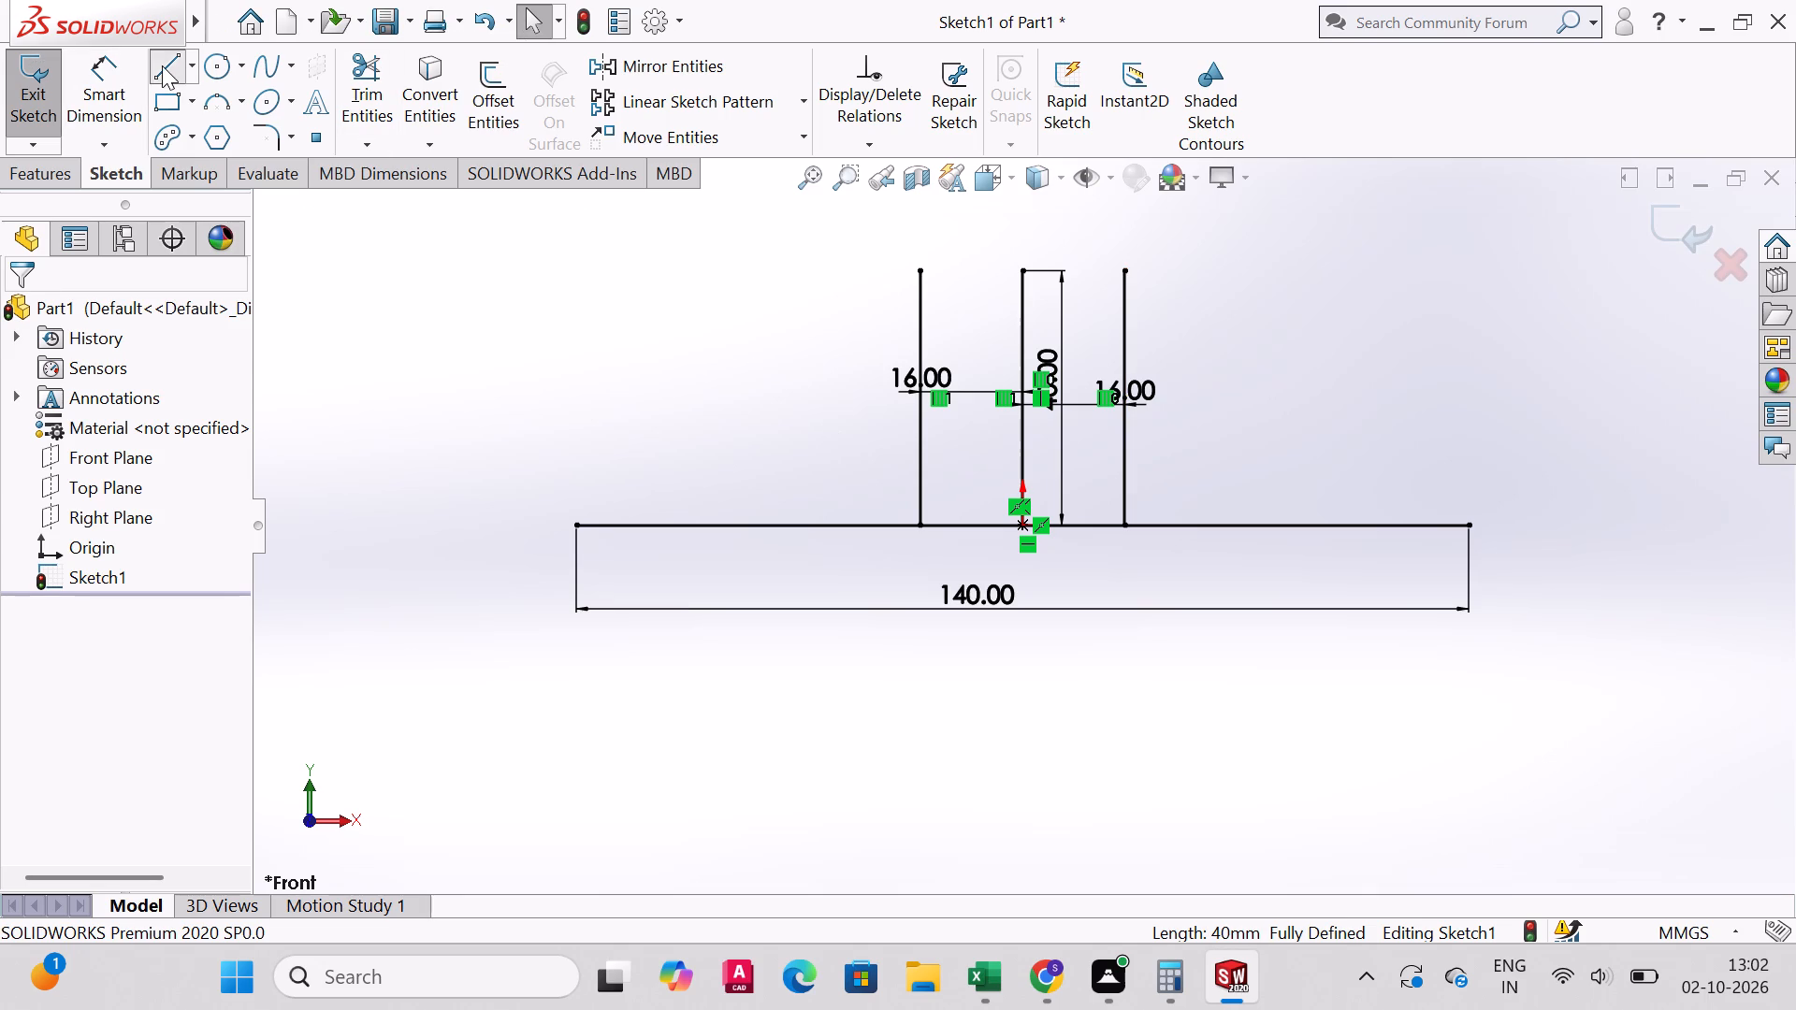
left_click(923, 273)
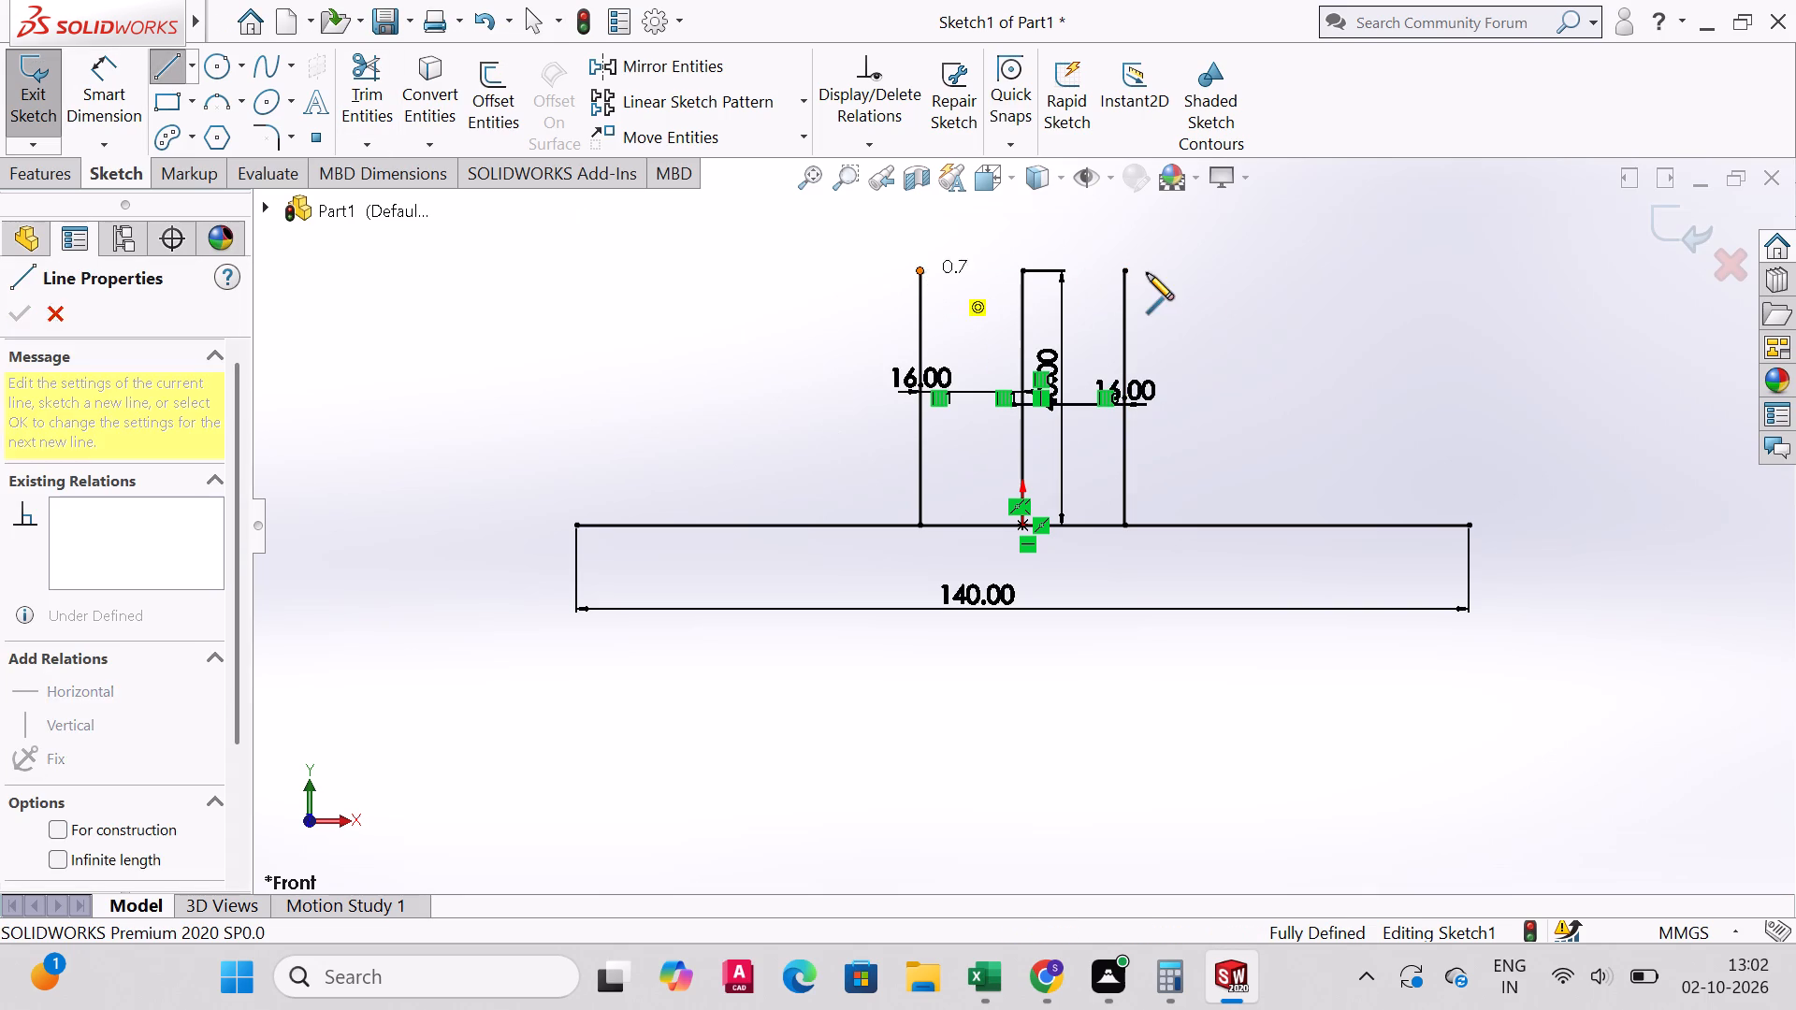
left_click(1123, 273)
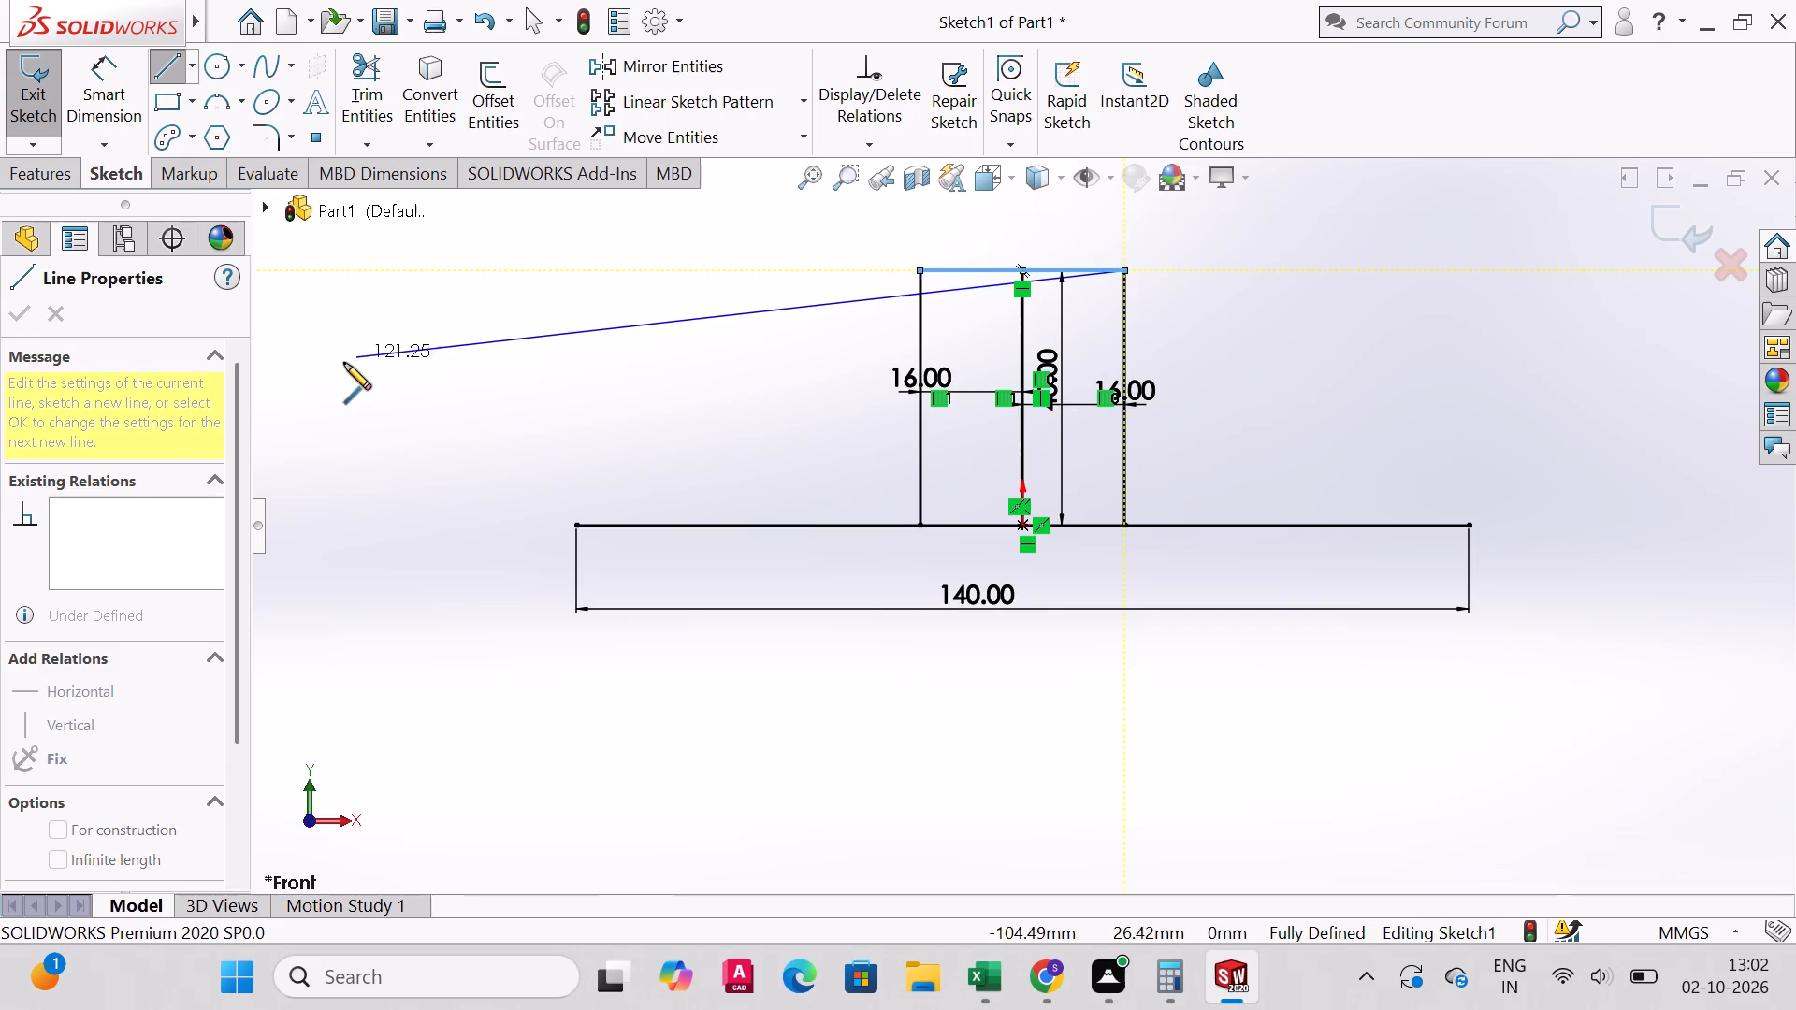
key("Escape")
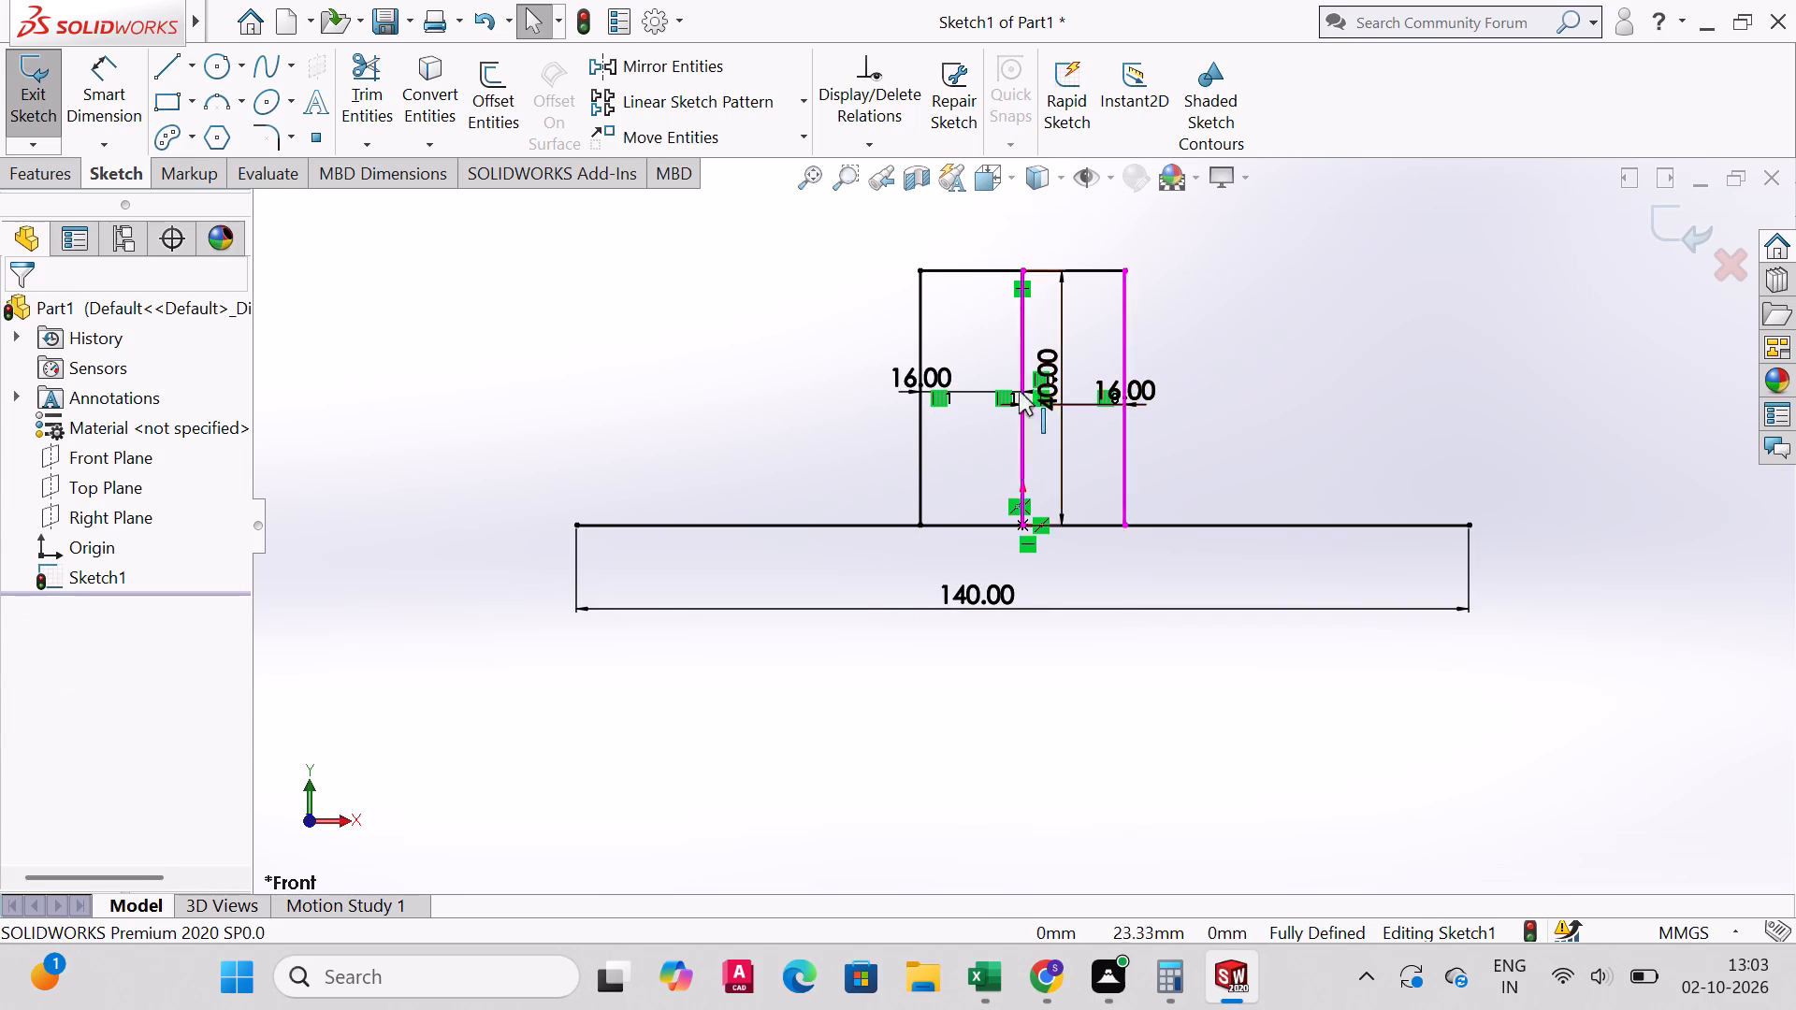
Trim away the baseline portion between the two outer vertical lines, on both sides of the origin.
left_click(379, 74)
left_click_drag(965, 485, 971, 540)
left_click_drag(1081, 489, 1076, 539)
left_click_drag(1043, 503, 1042, 551)
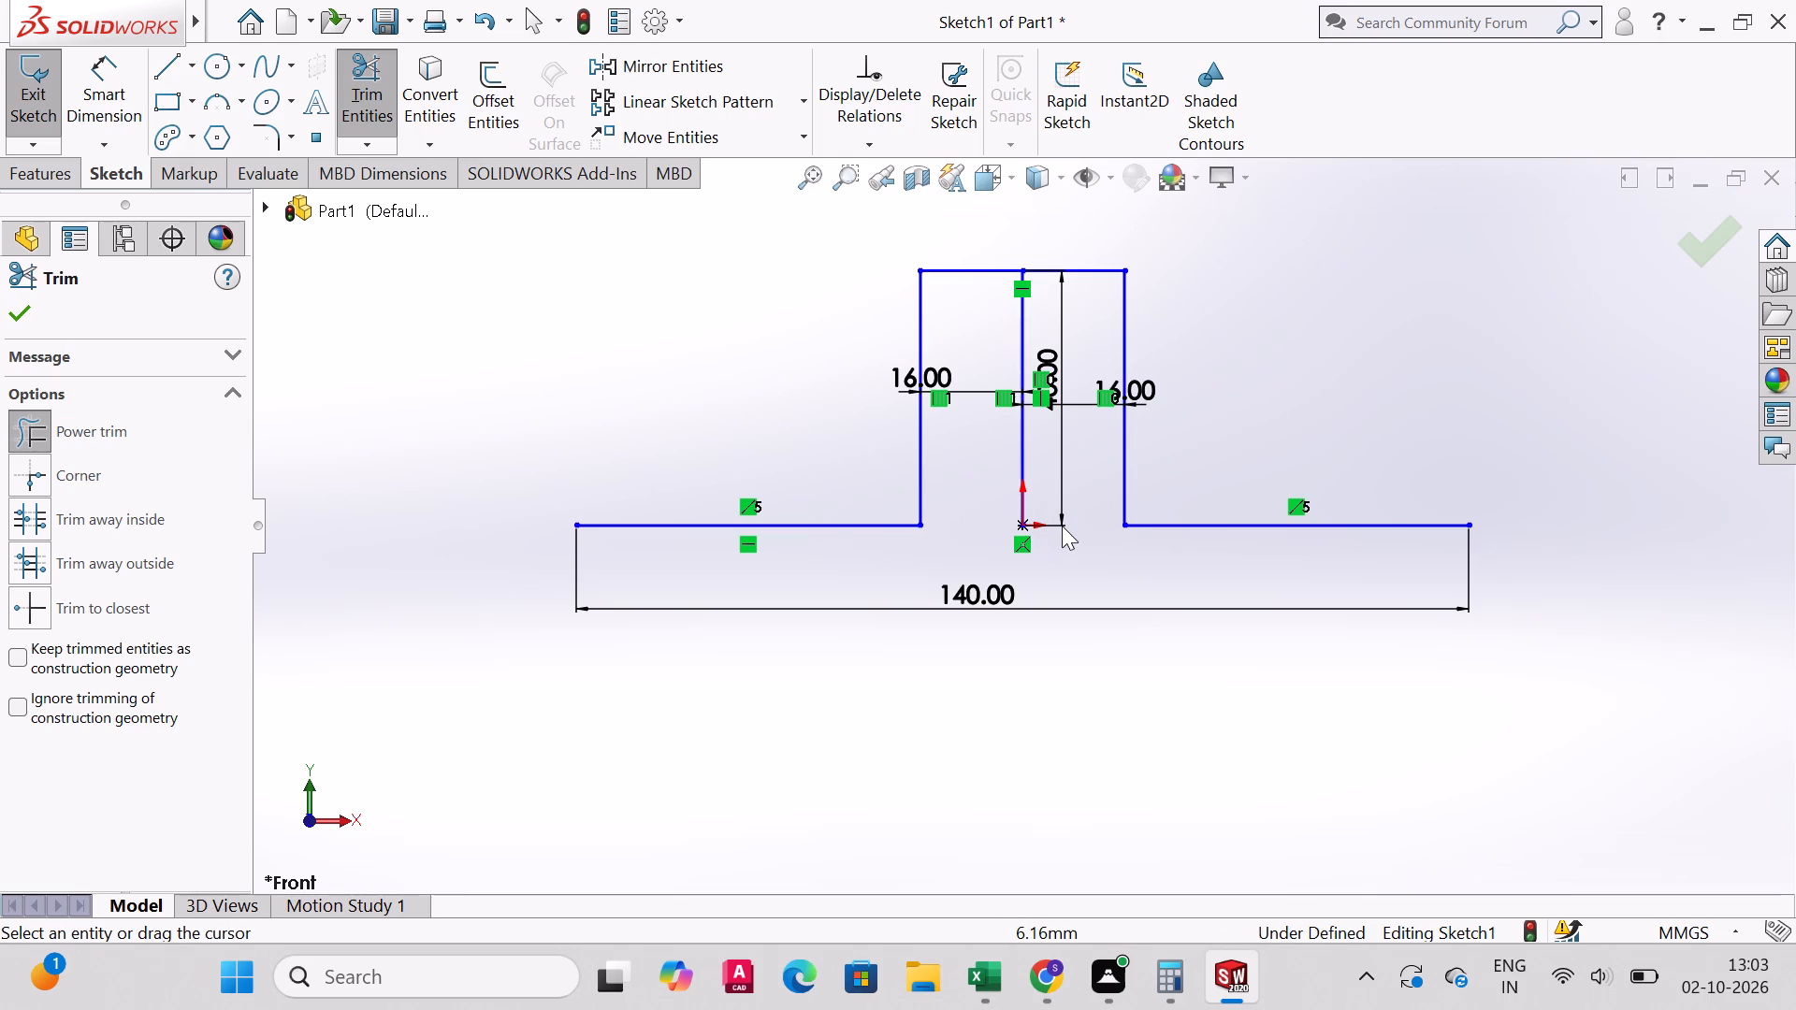
scroll(1062, 526, "up", 2)
scroll(1062, 525, "down", 2)
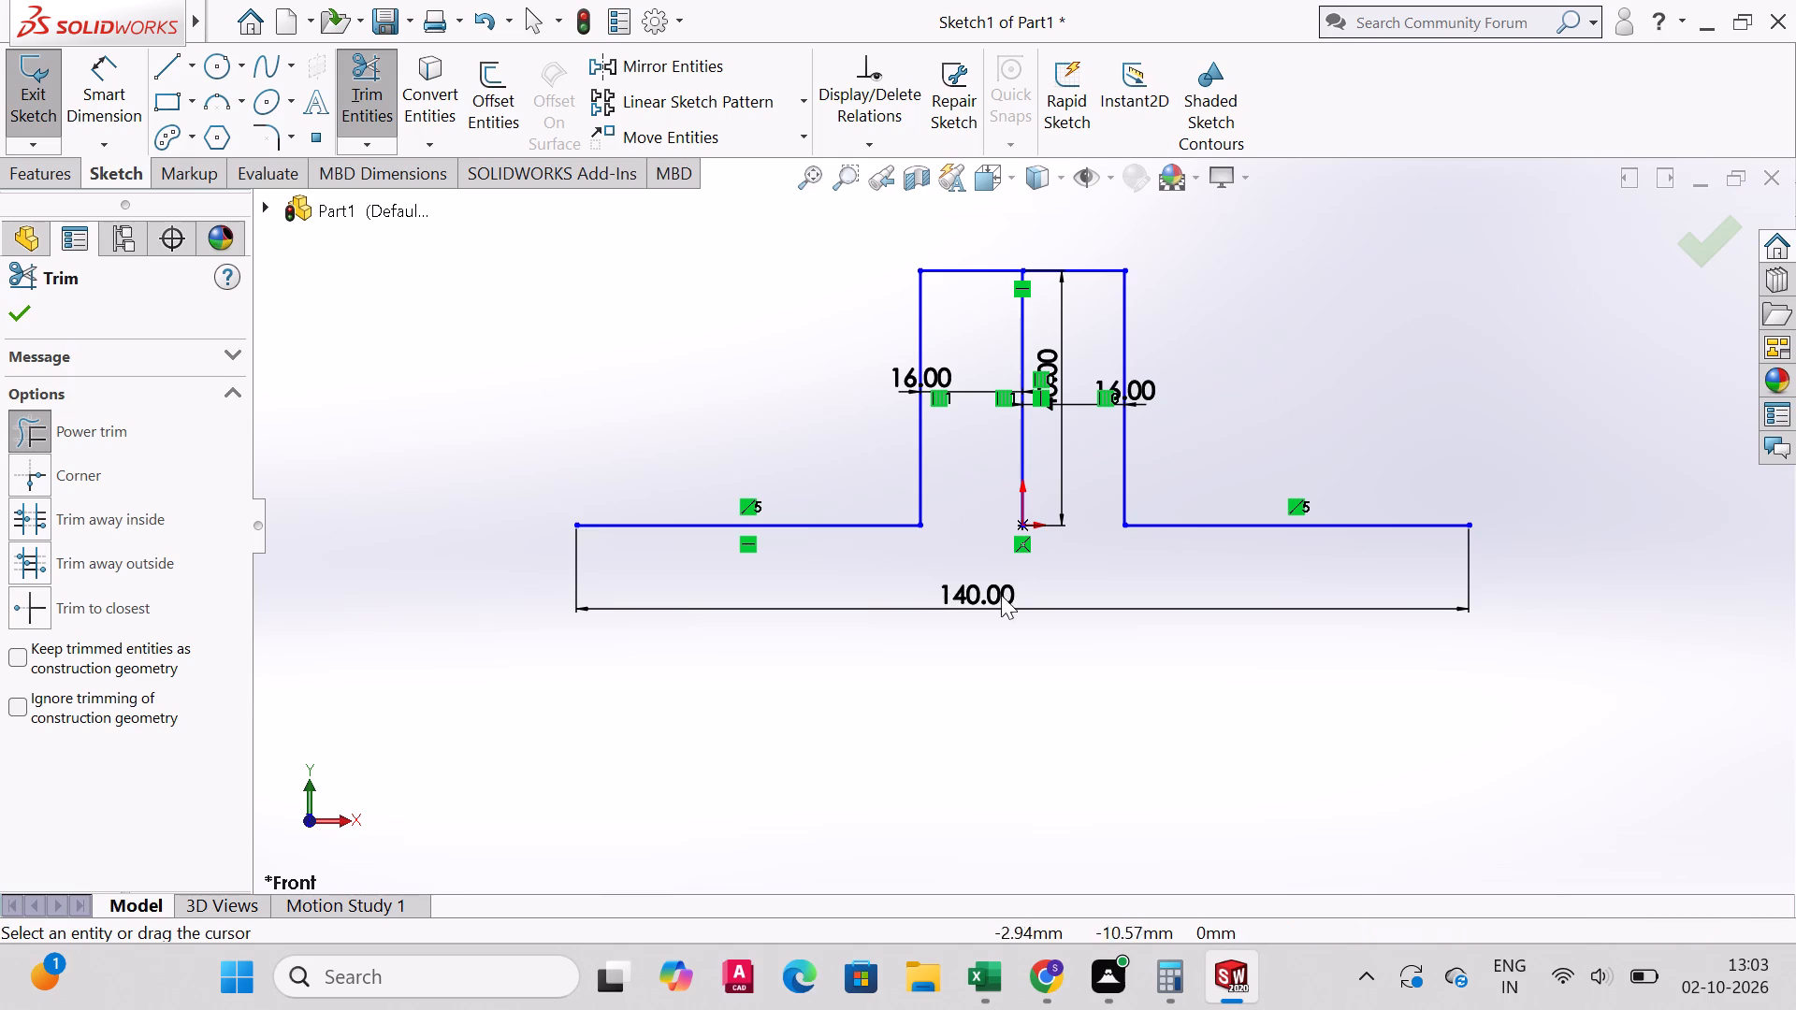
Delete the overall baseline length dimension below the sketch.
left_click(994, 598)
left_click(962, 599)
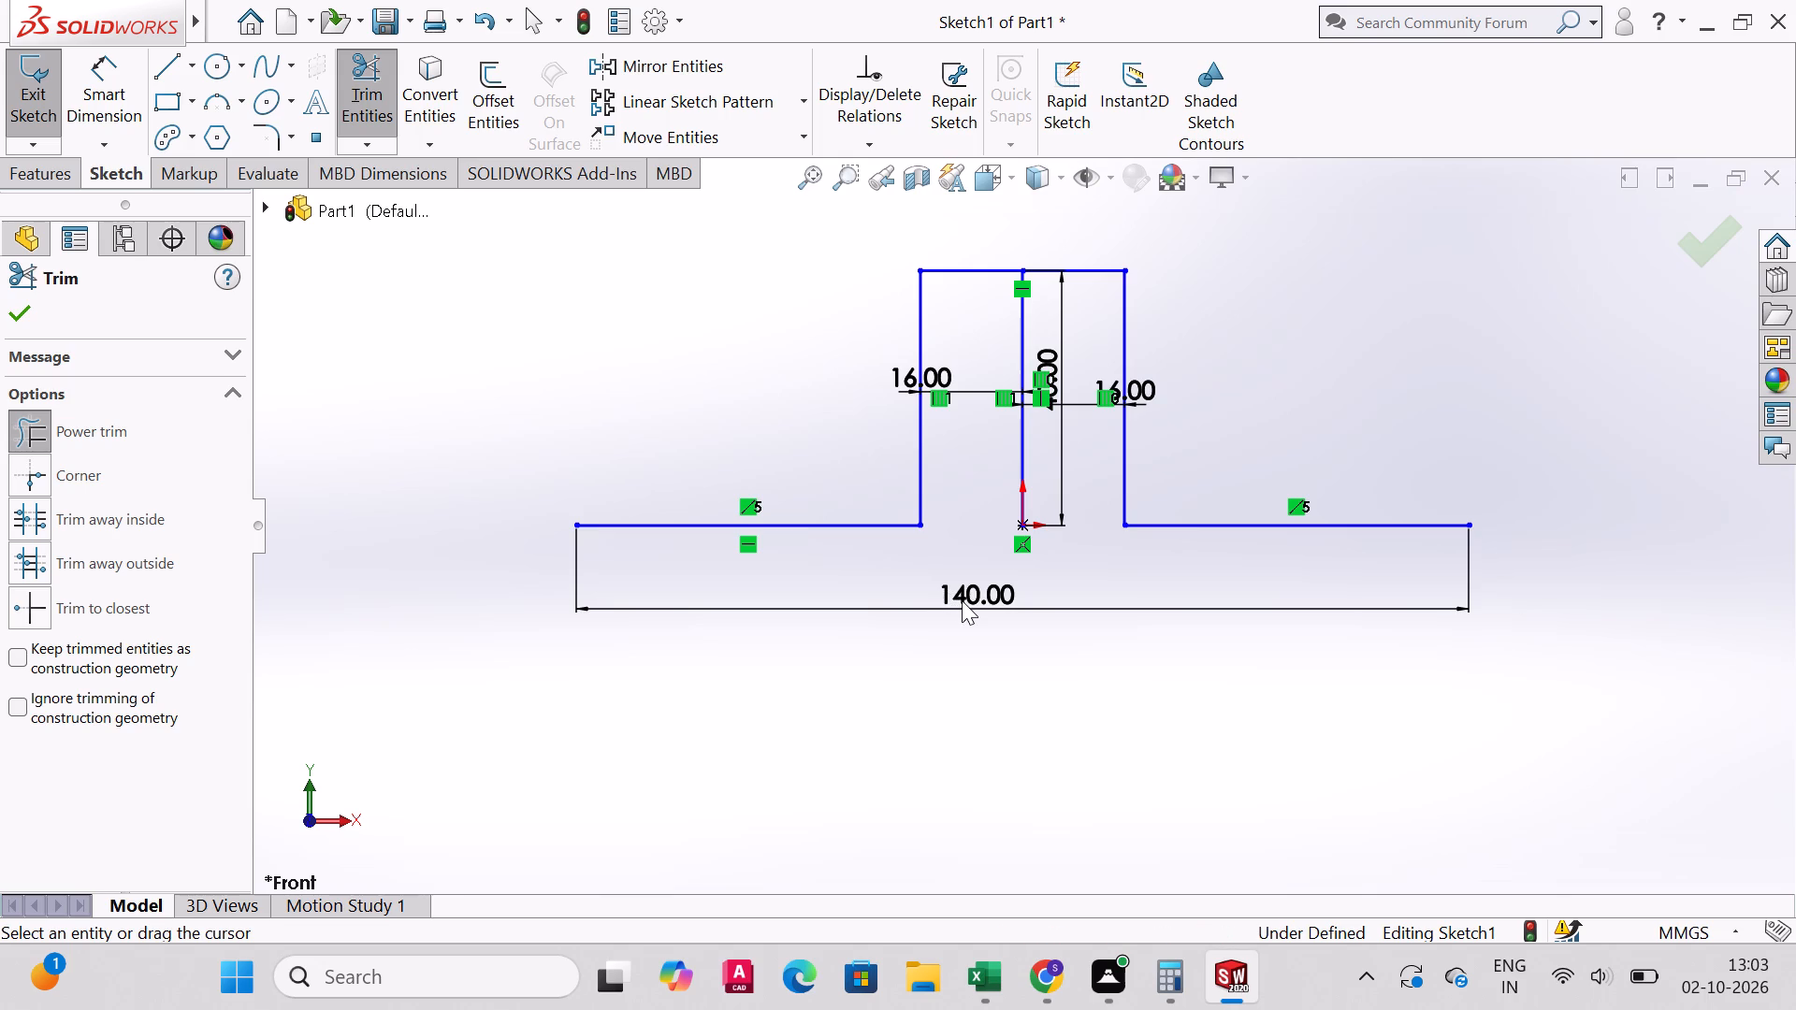
key("Escape")
left_click(984, 599)
key("Delete")
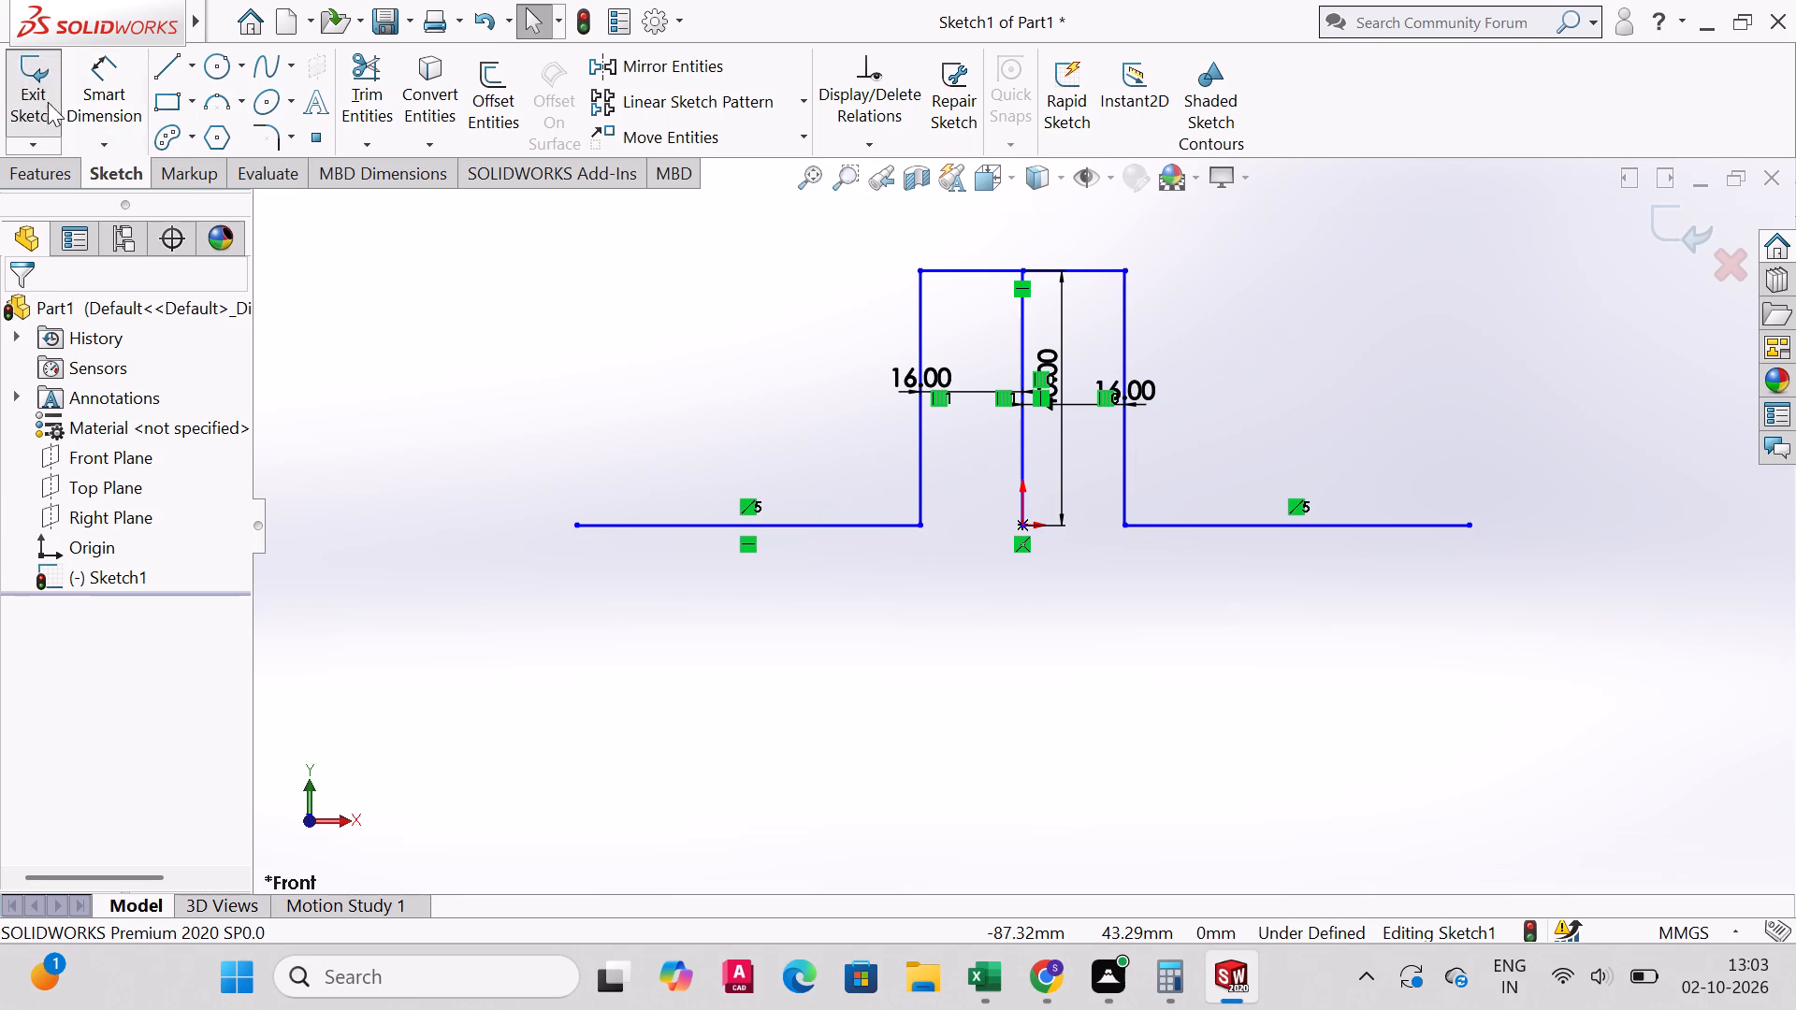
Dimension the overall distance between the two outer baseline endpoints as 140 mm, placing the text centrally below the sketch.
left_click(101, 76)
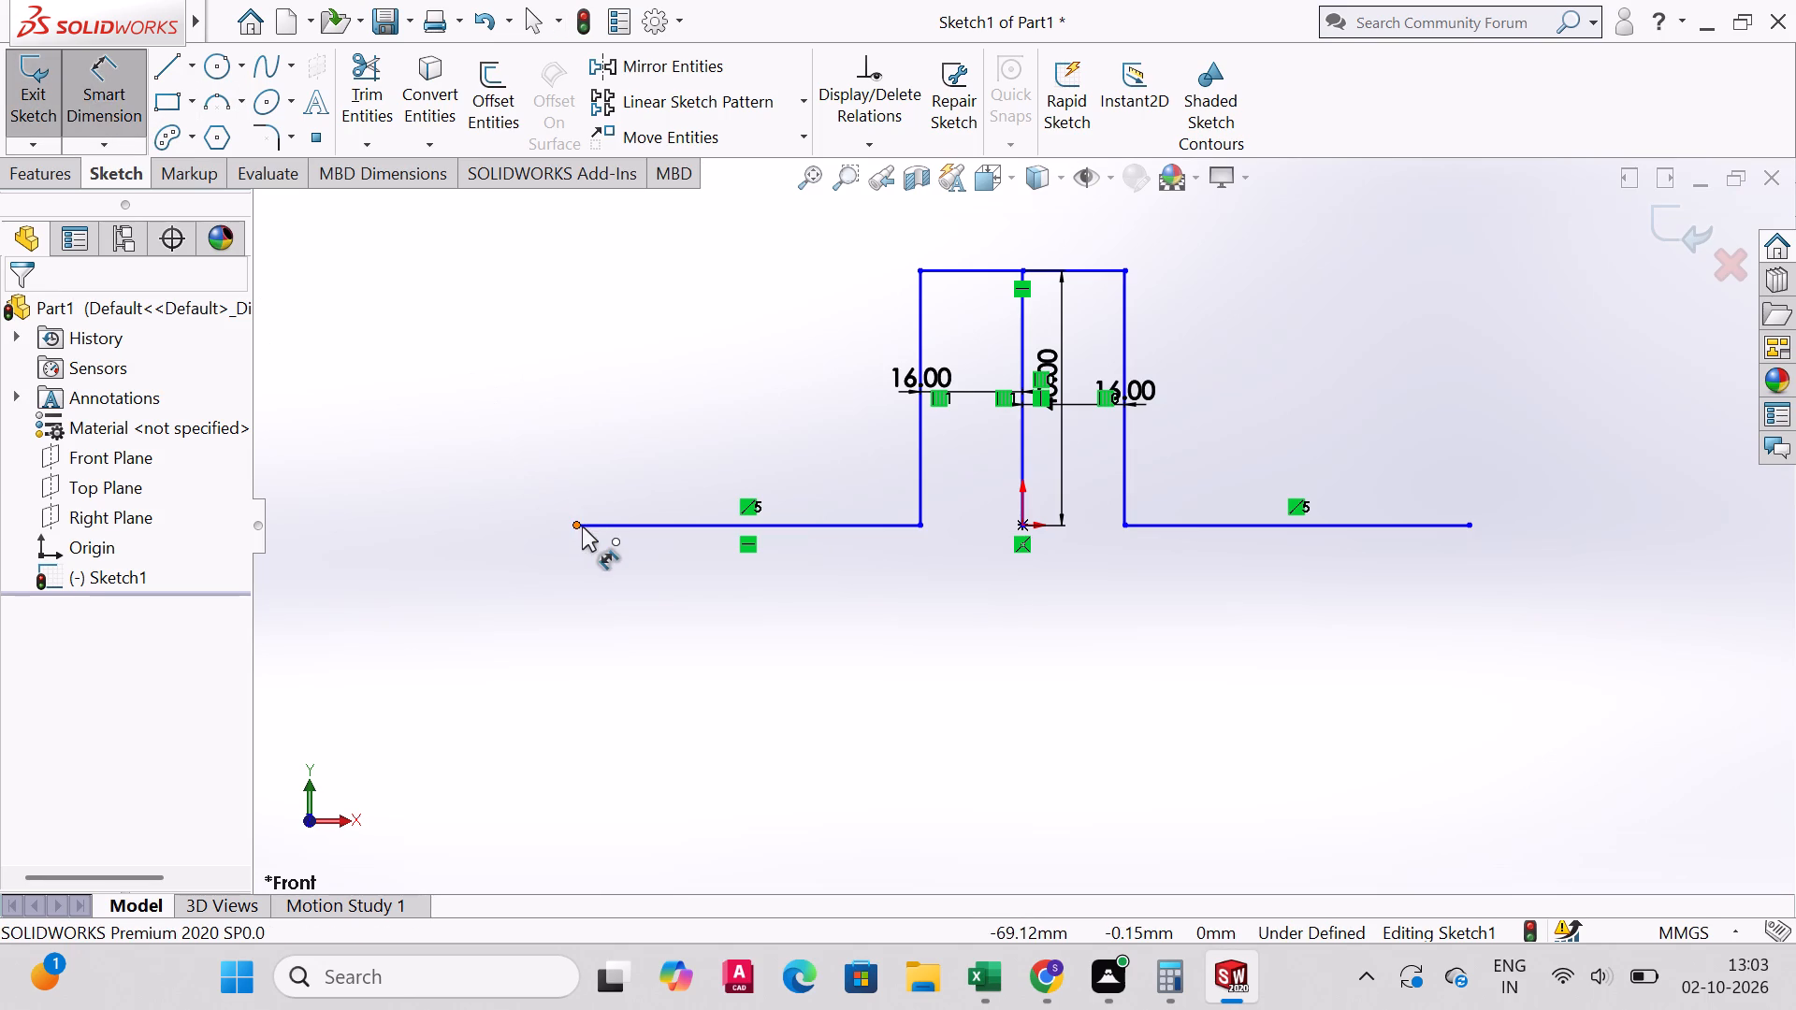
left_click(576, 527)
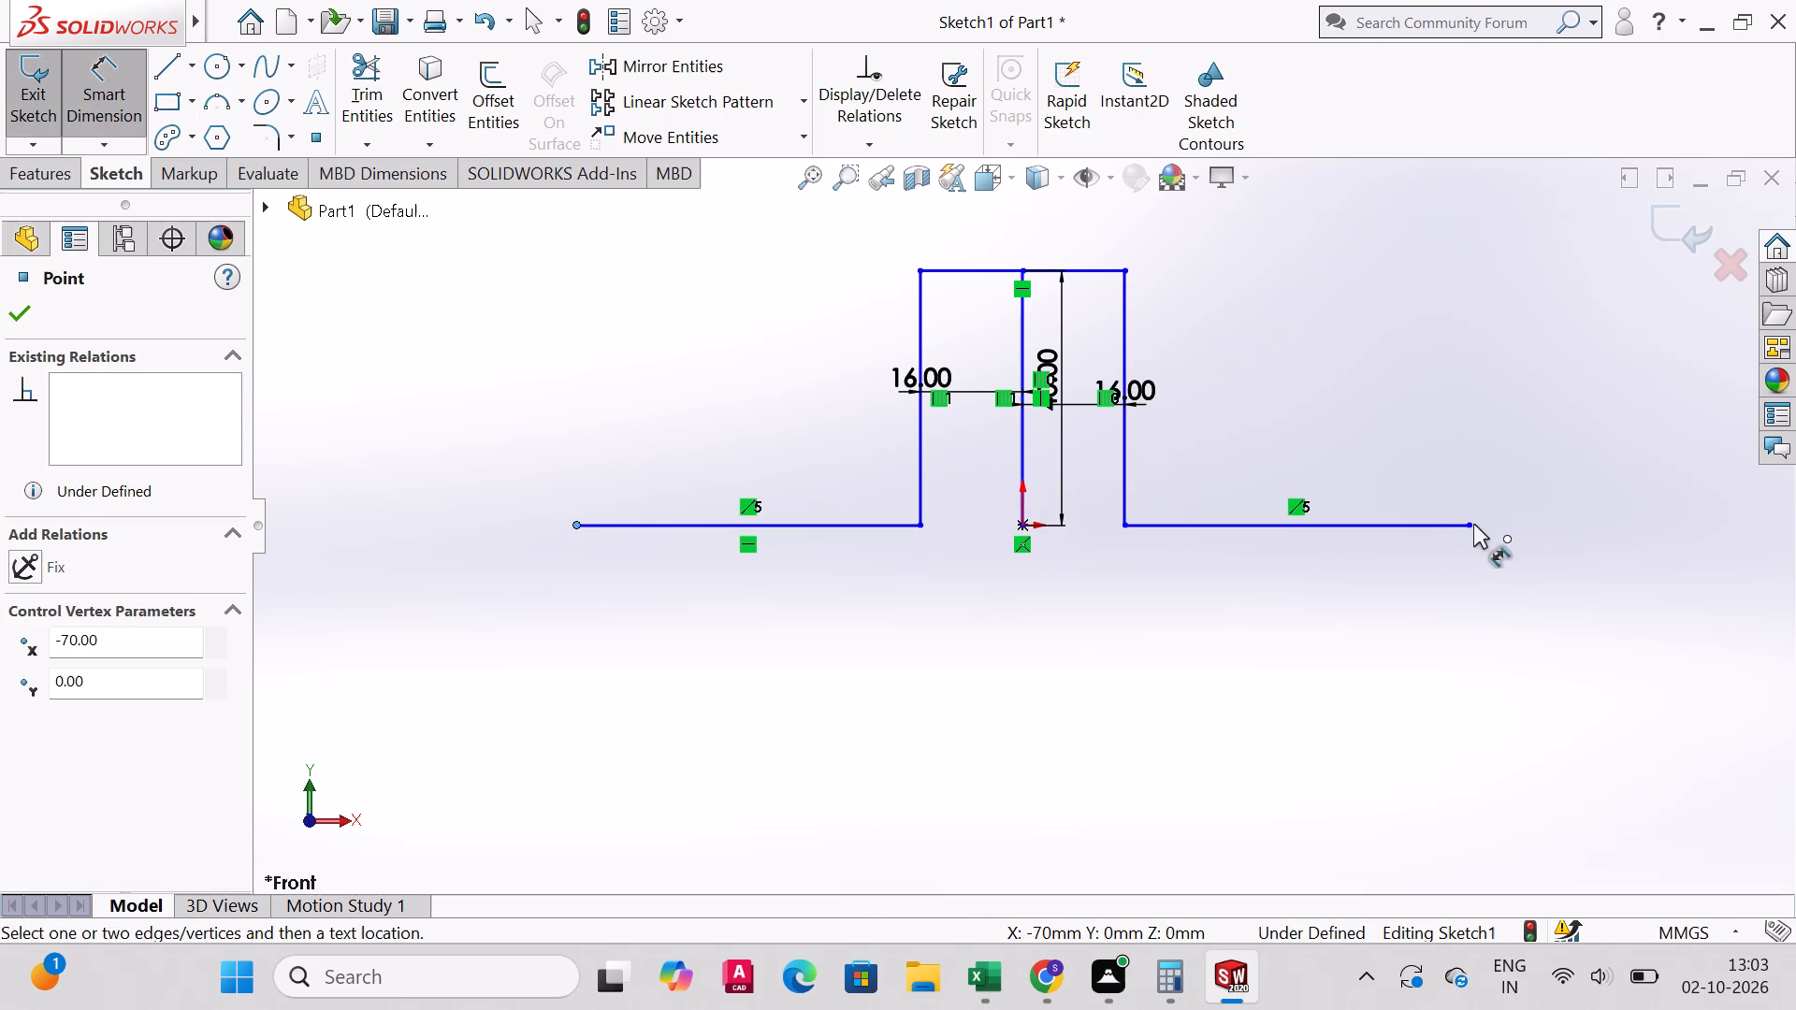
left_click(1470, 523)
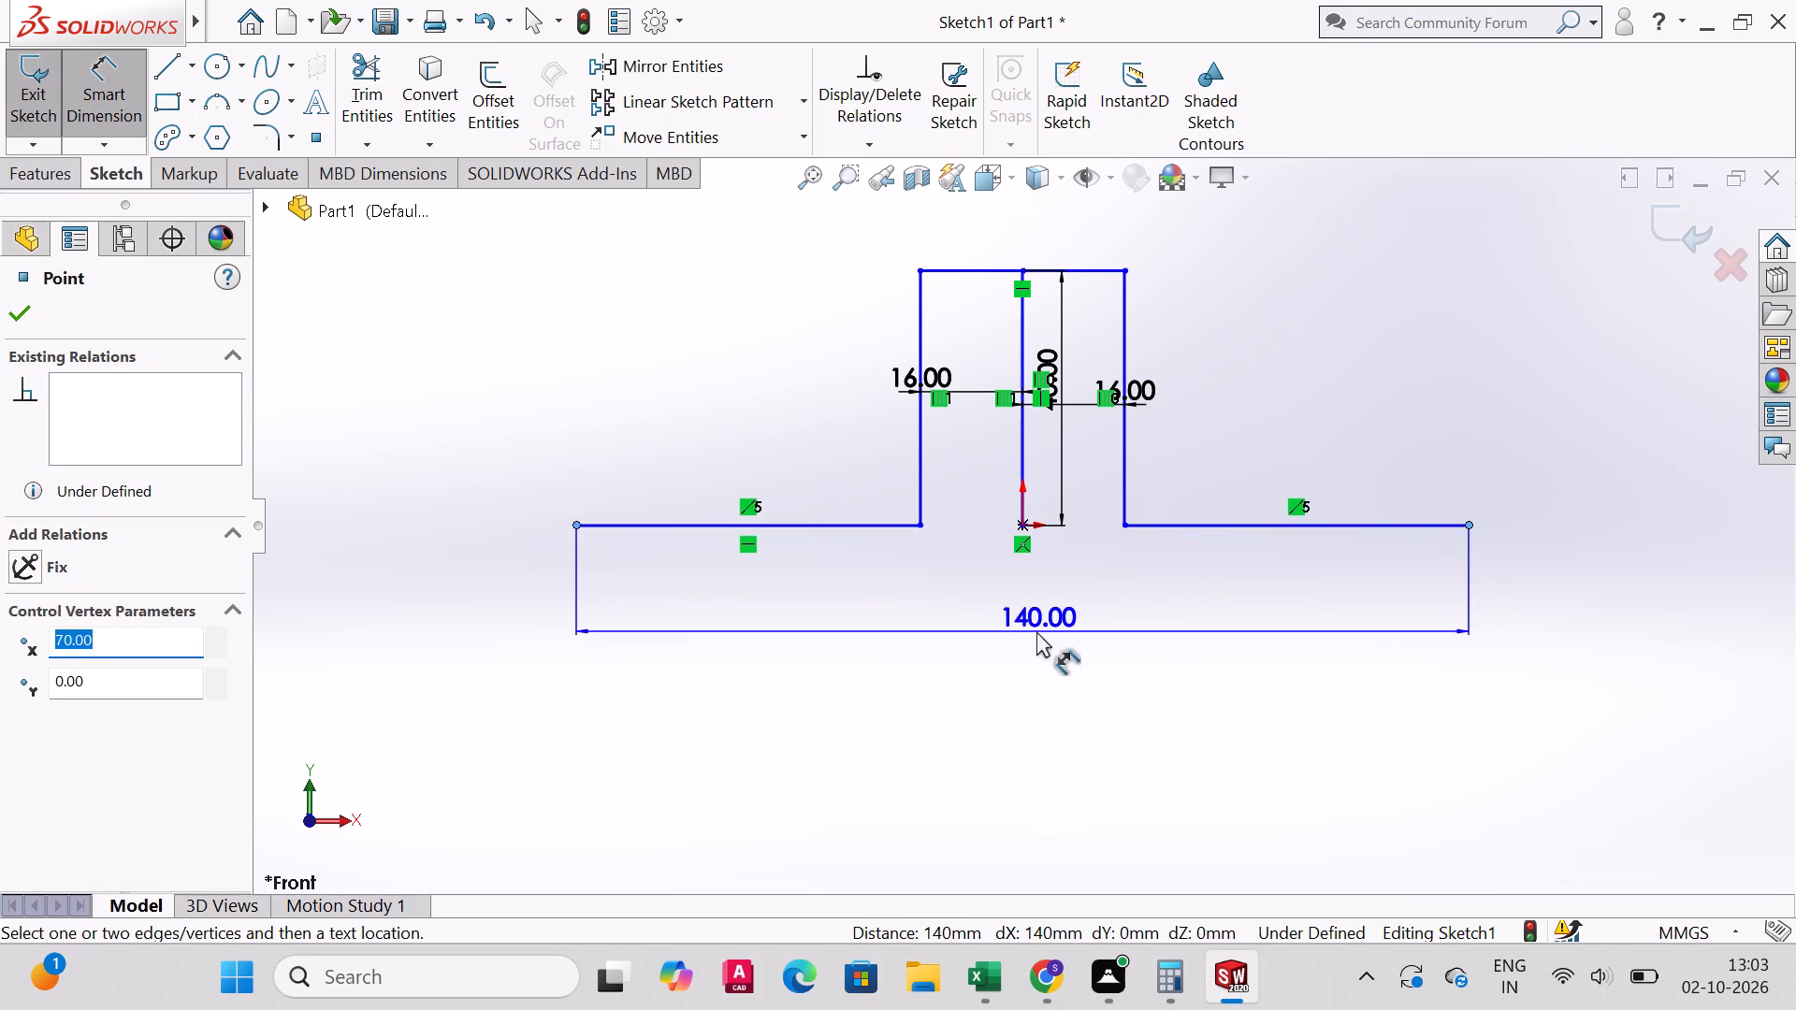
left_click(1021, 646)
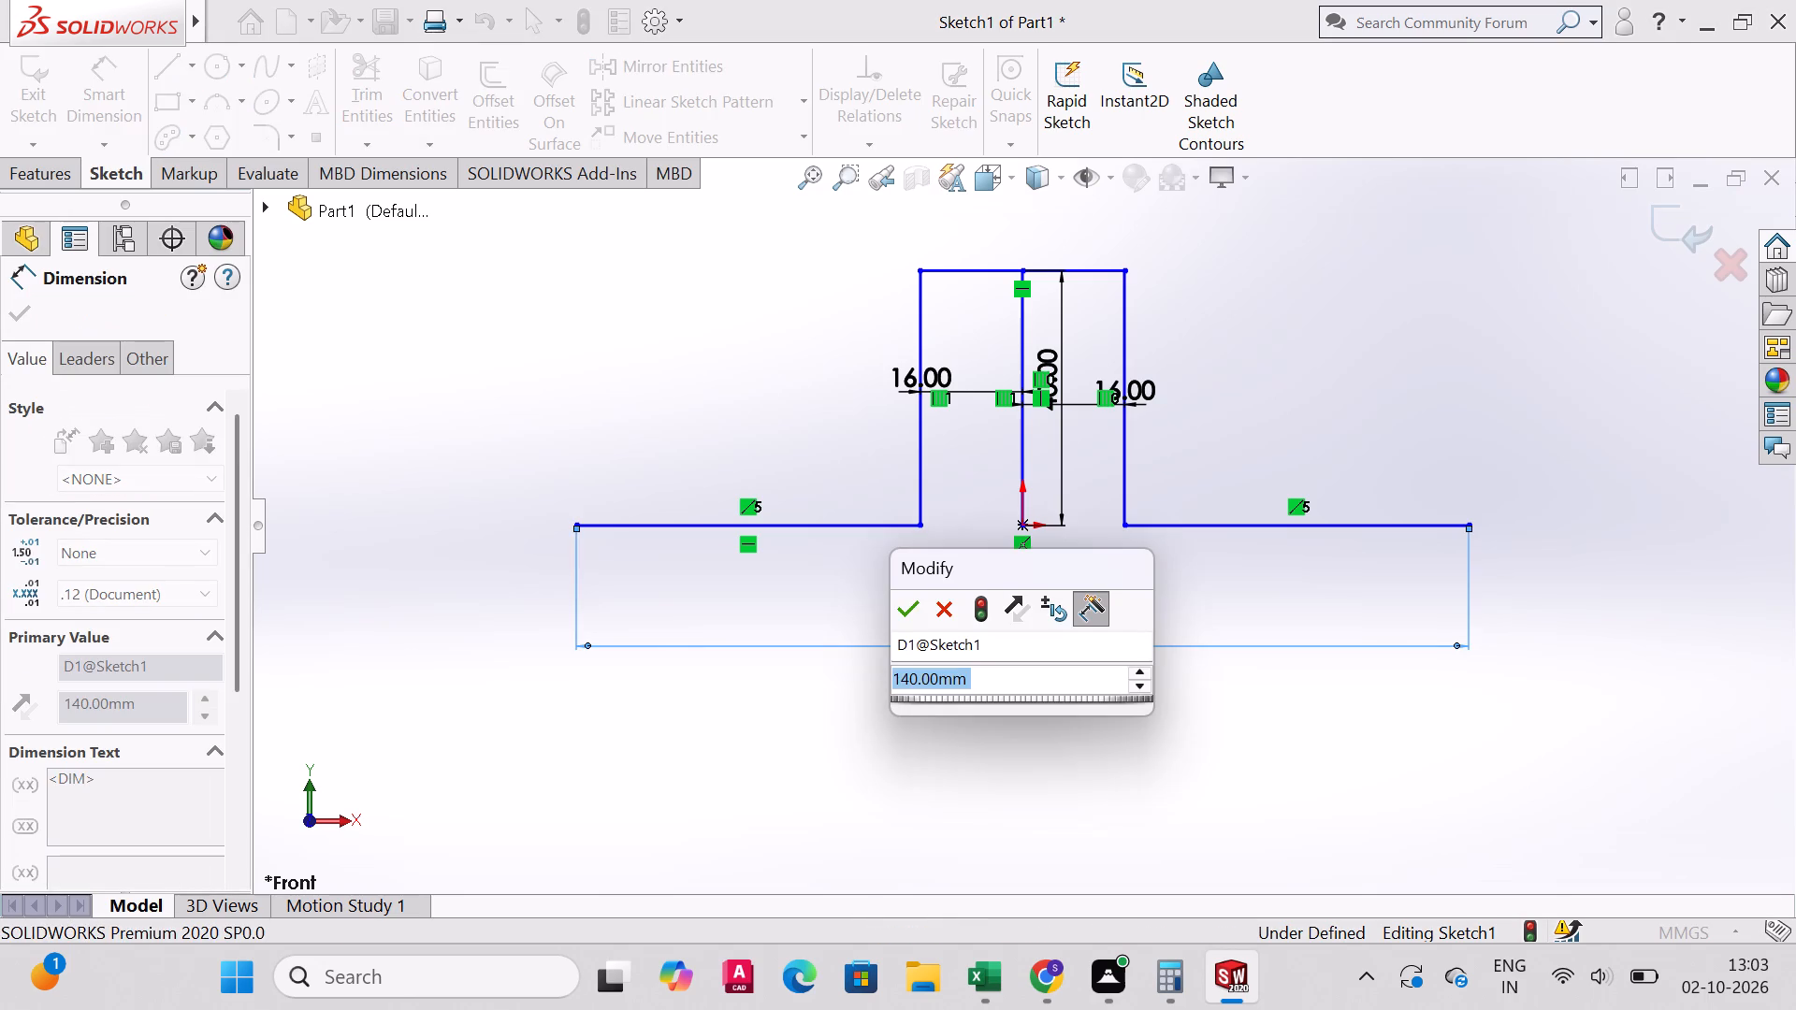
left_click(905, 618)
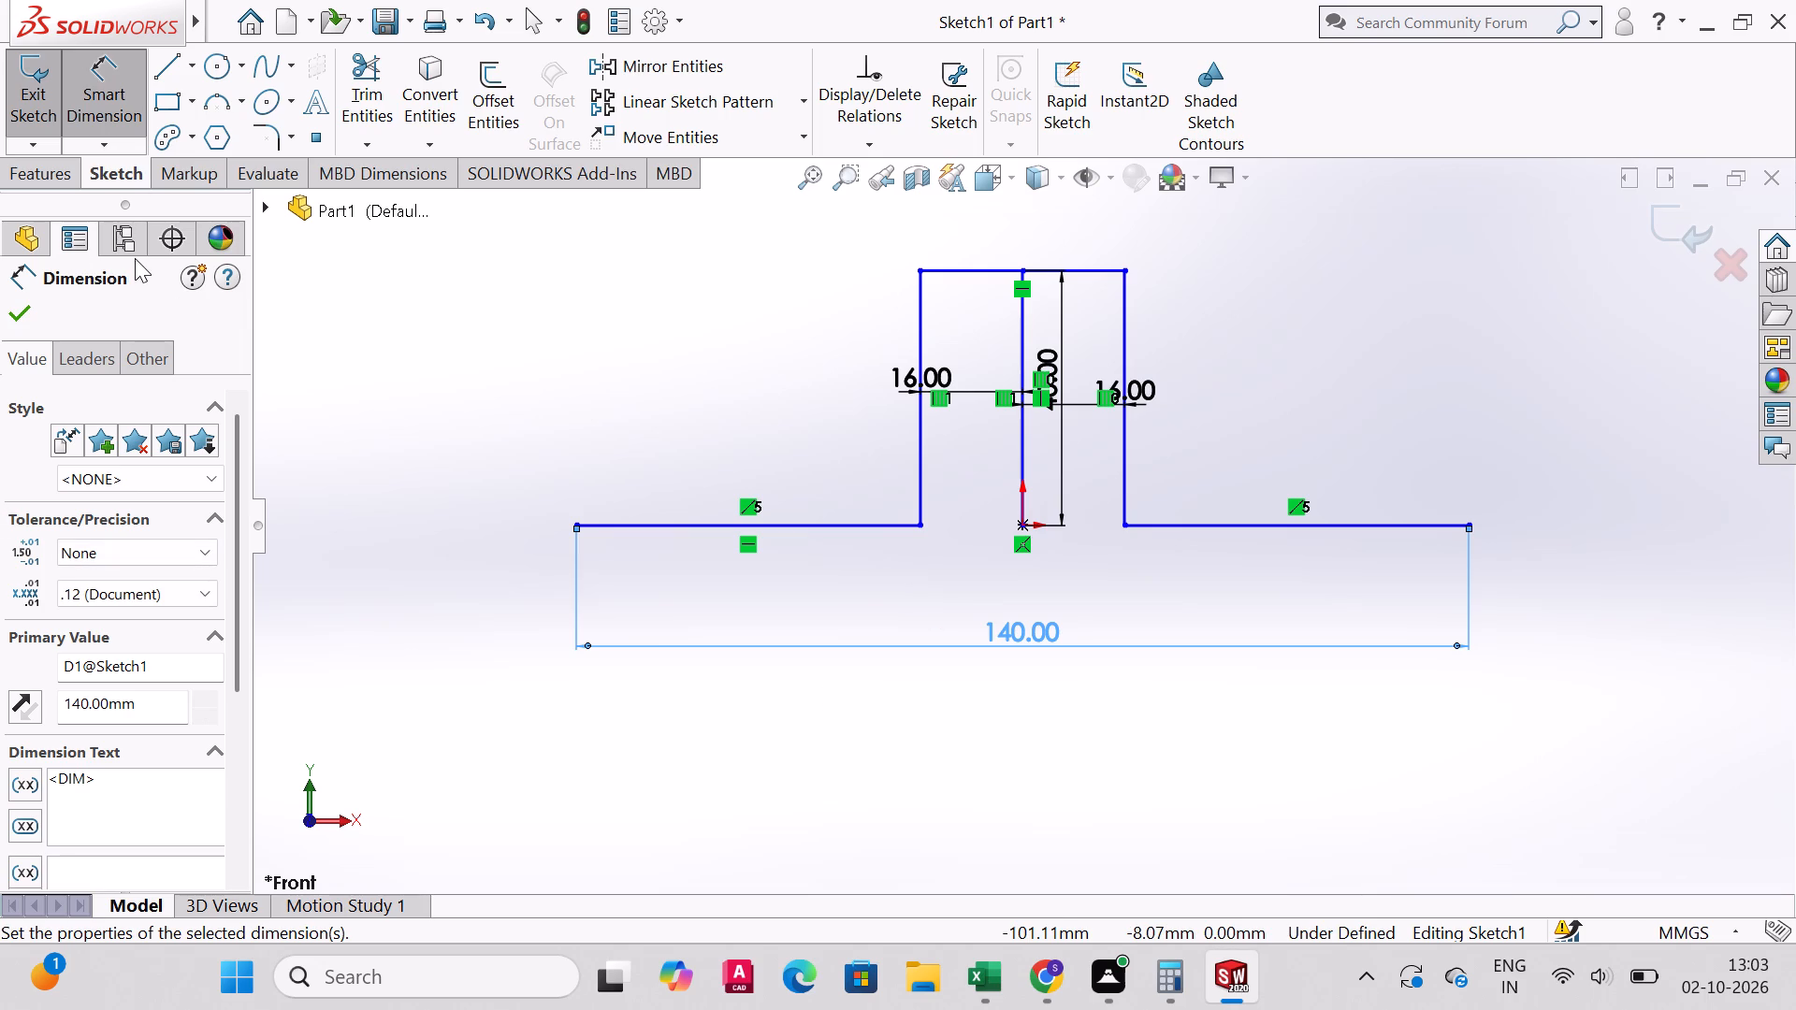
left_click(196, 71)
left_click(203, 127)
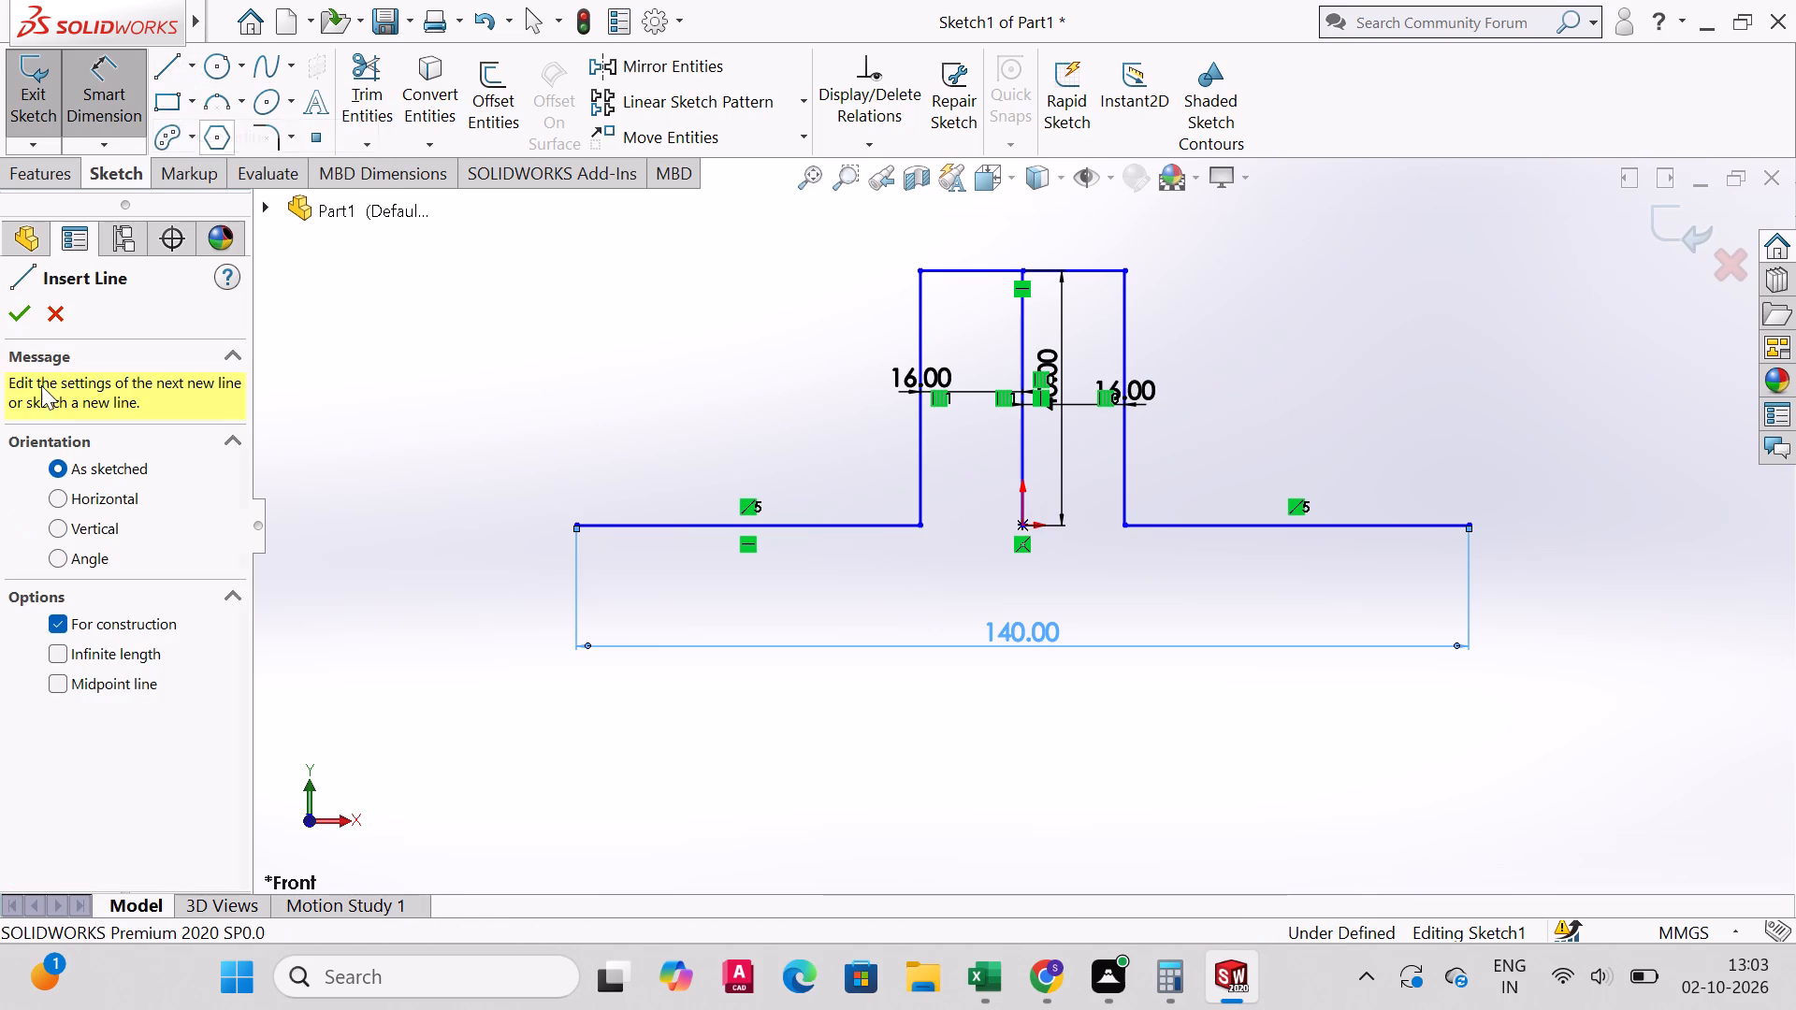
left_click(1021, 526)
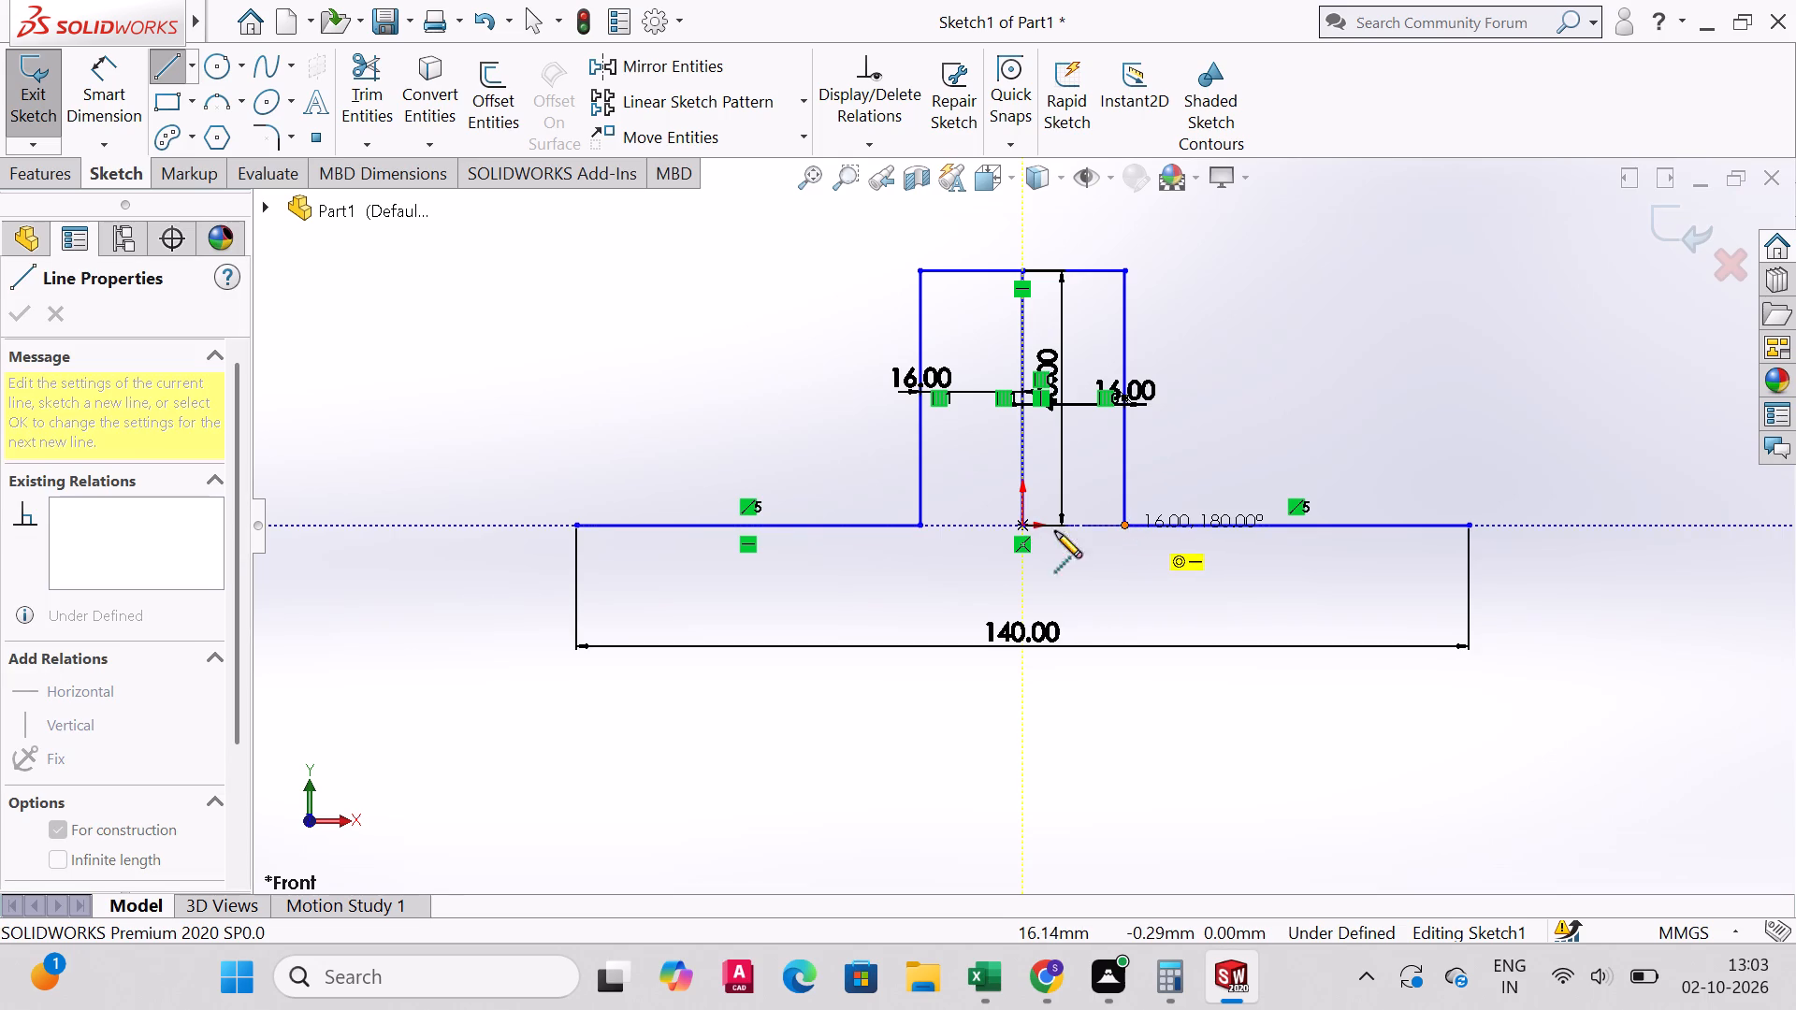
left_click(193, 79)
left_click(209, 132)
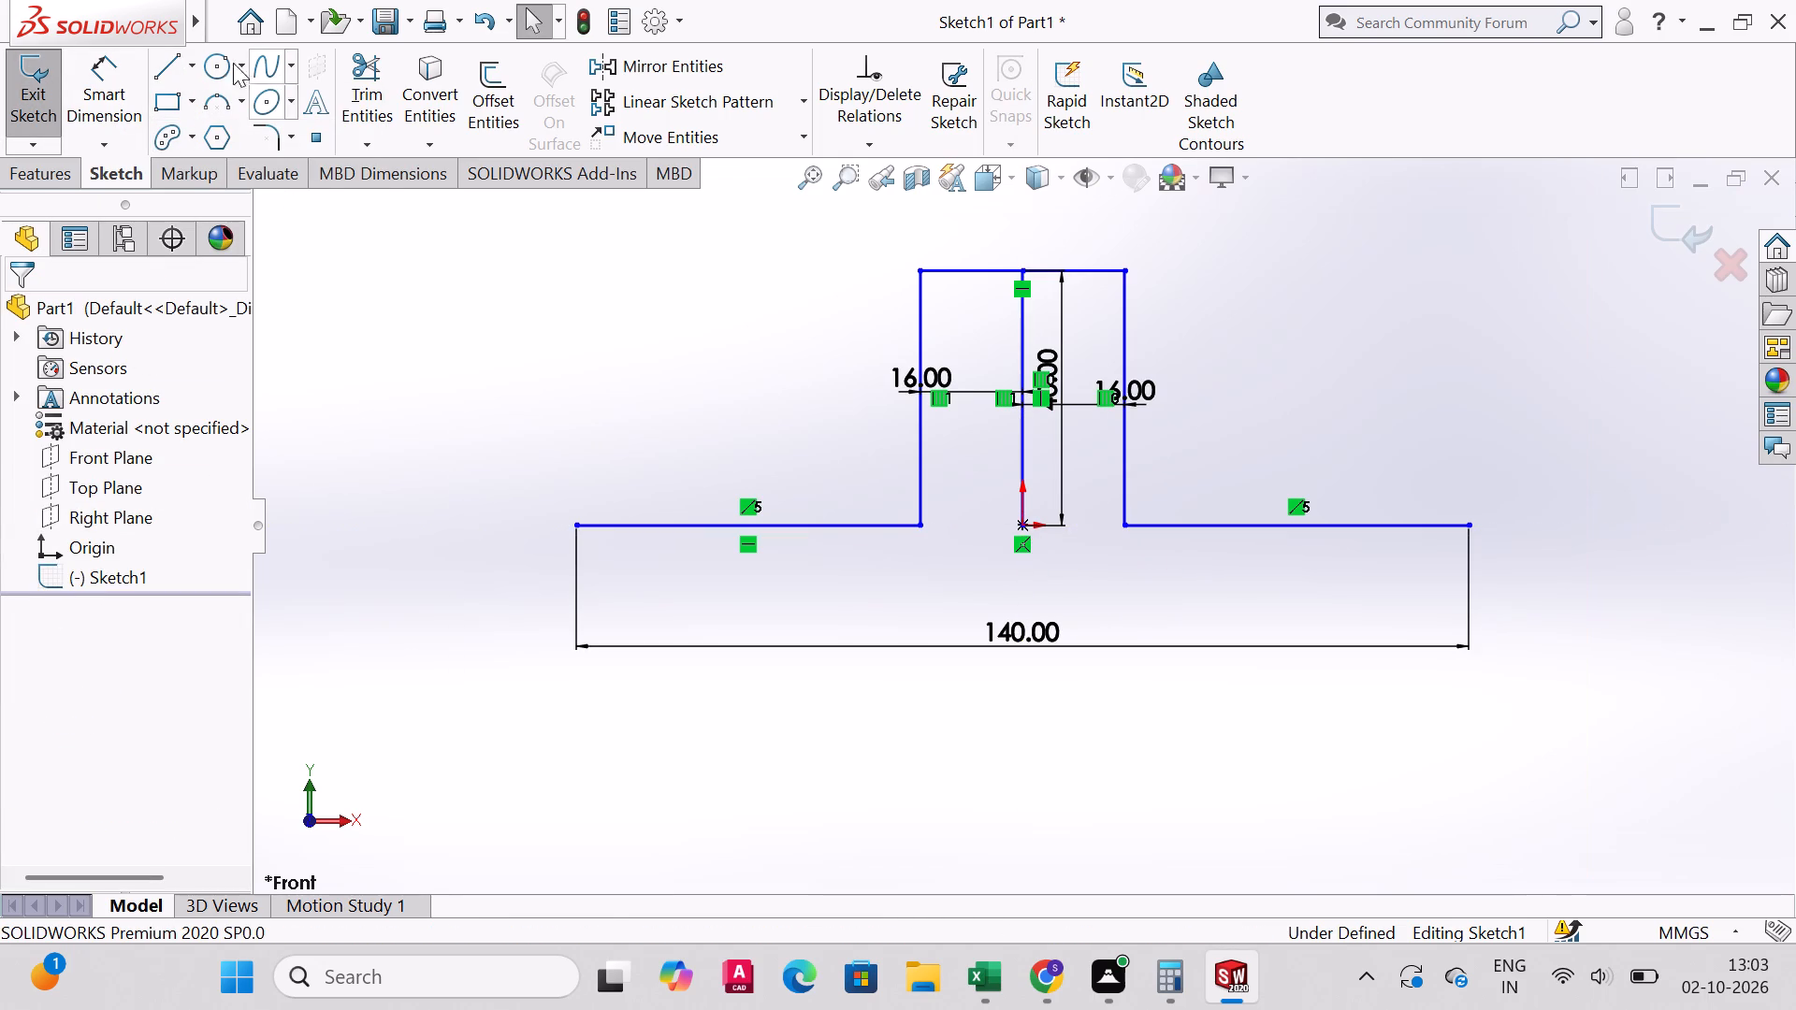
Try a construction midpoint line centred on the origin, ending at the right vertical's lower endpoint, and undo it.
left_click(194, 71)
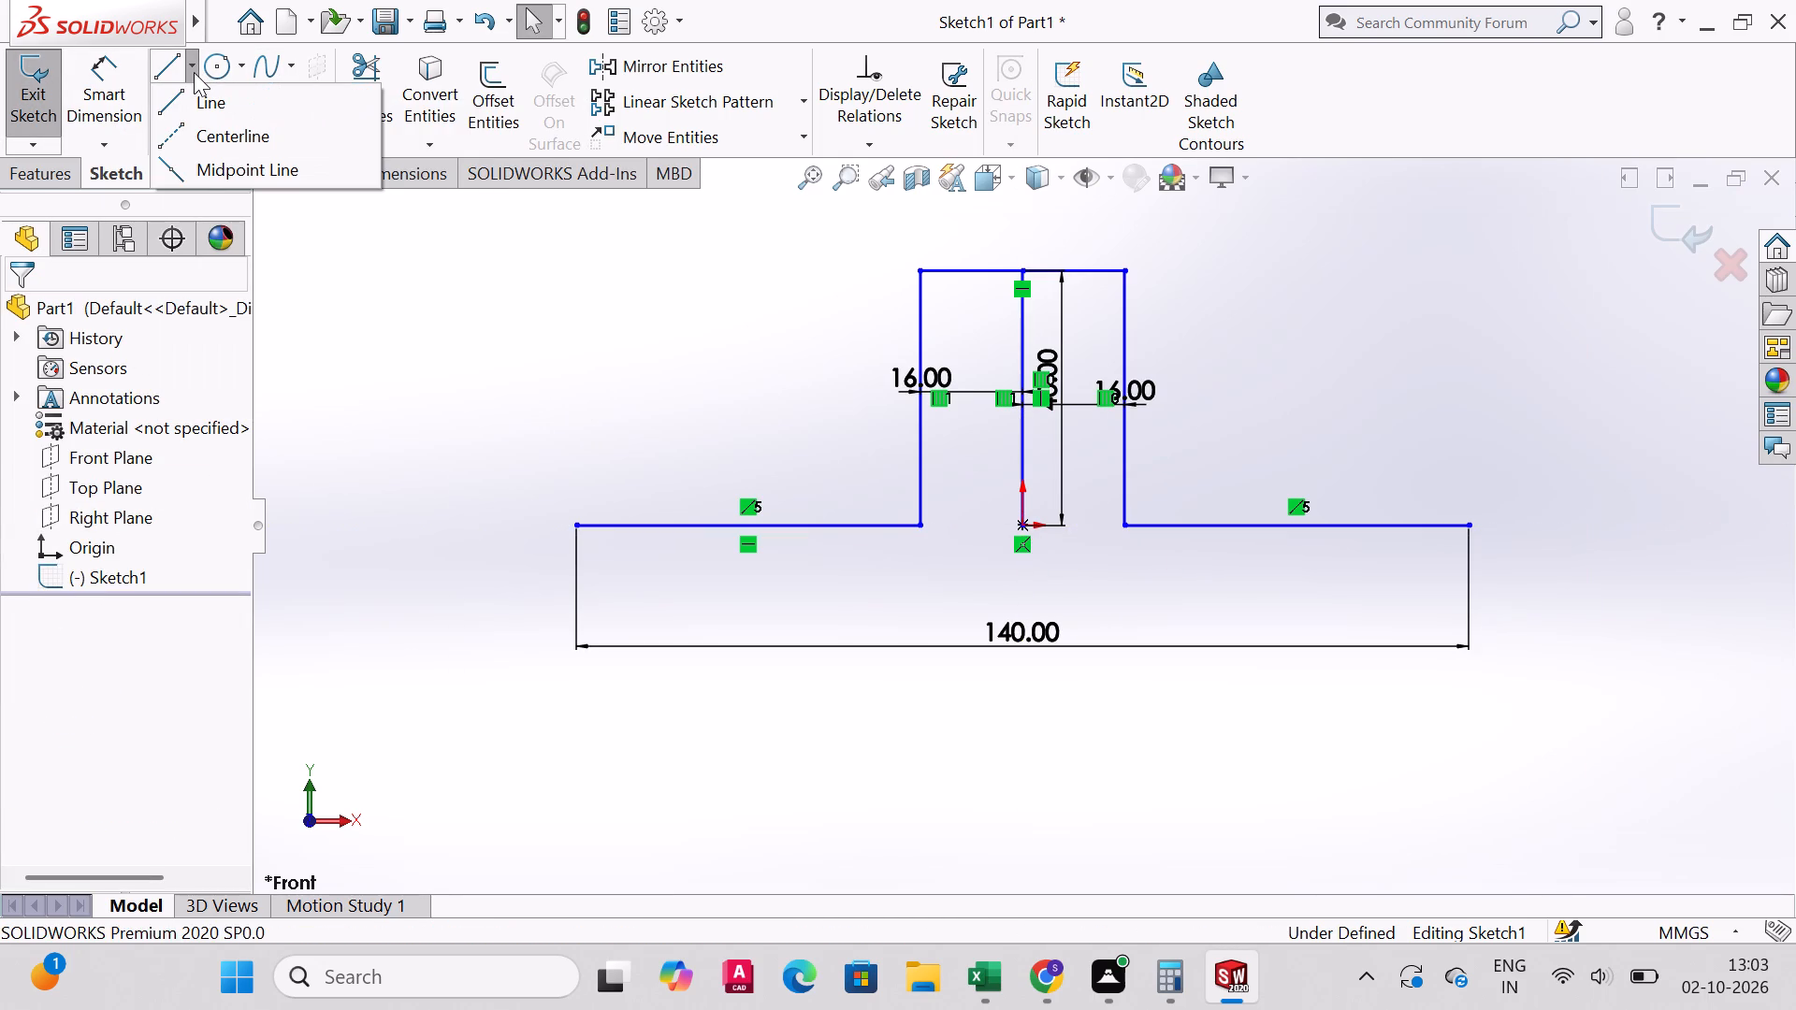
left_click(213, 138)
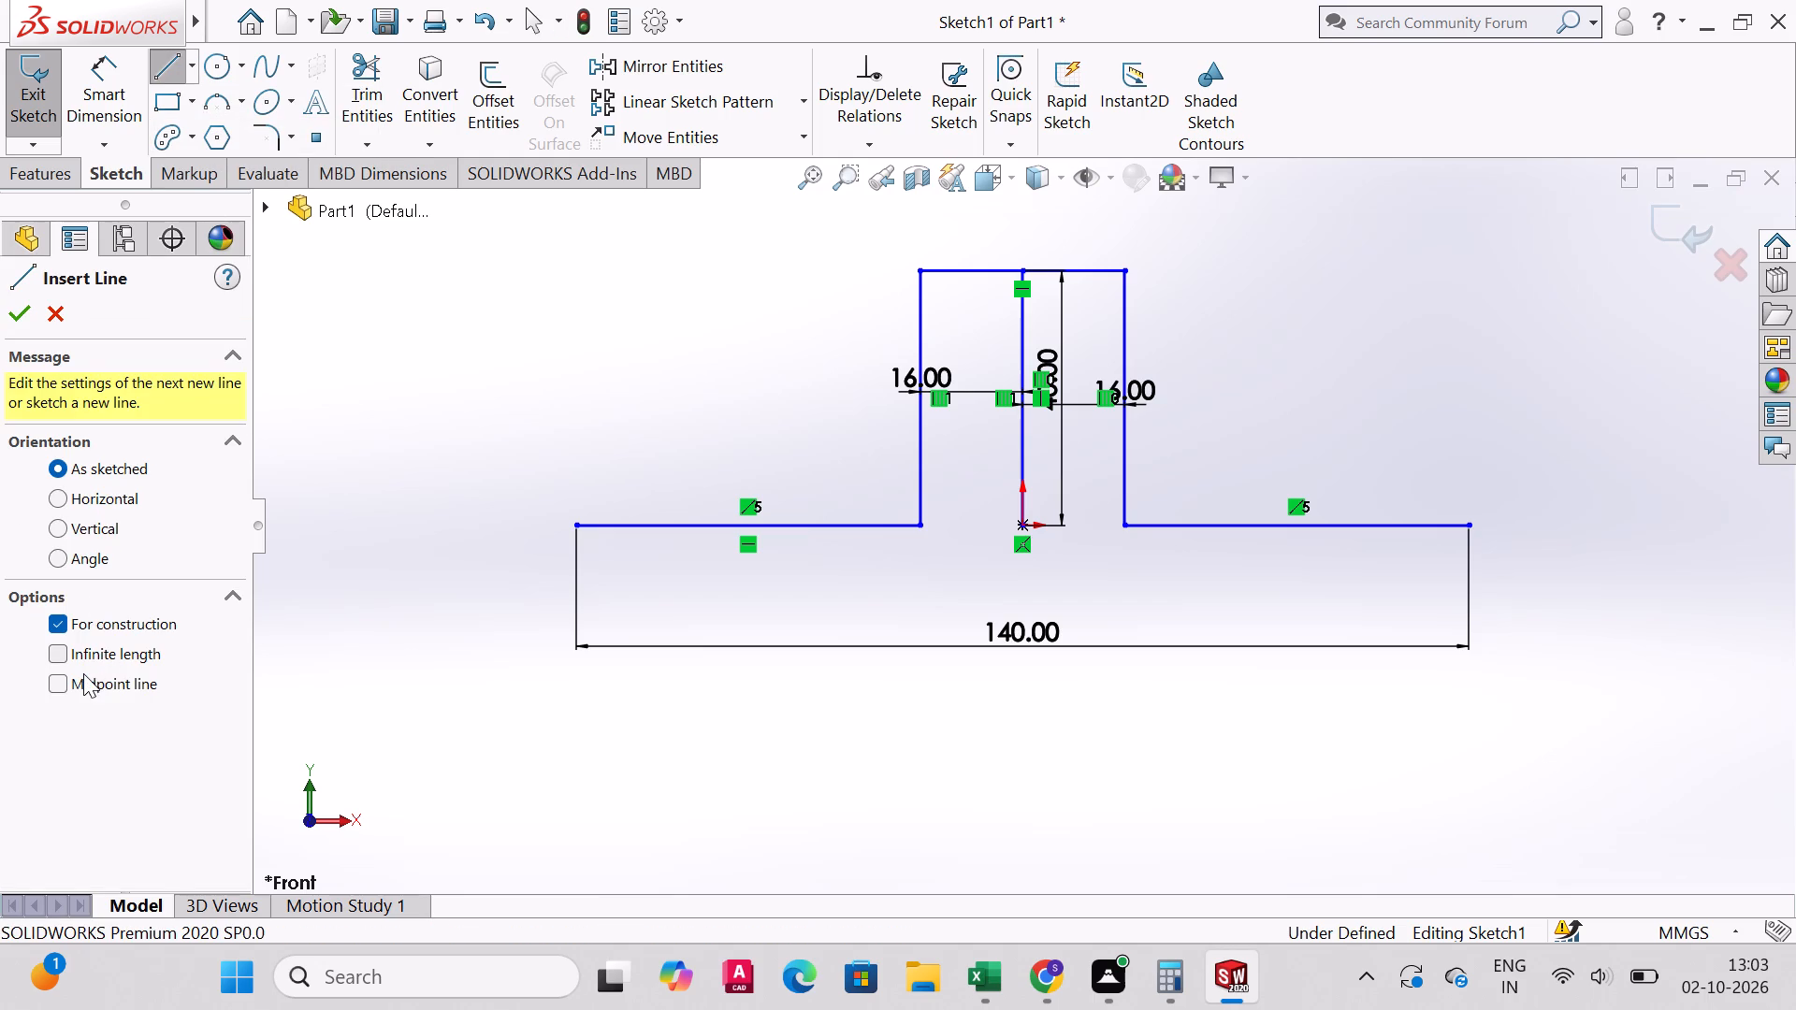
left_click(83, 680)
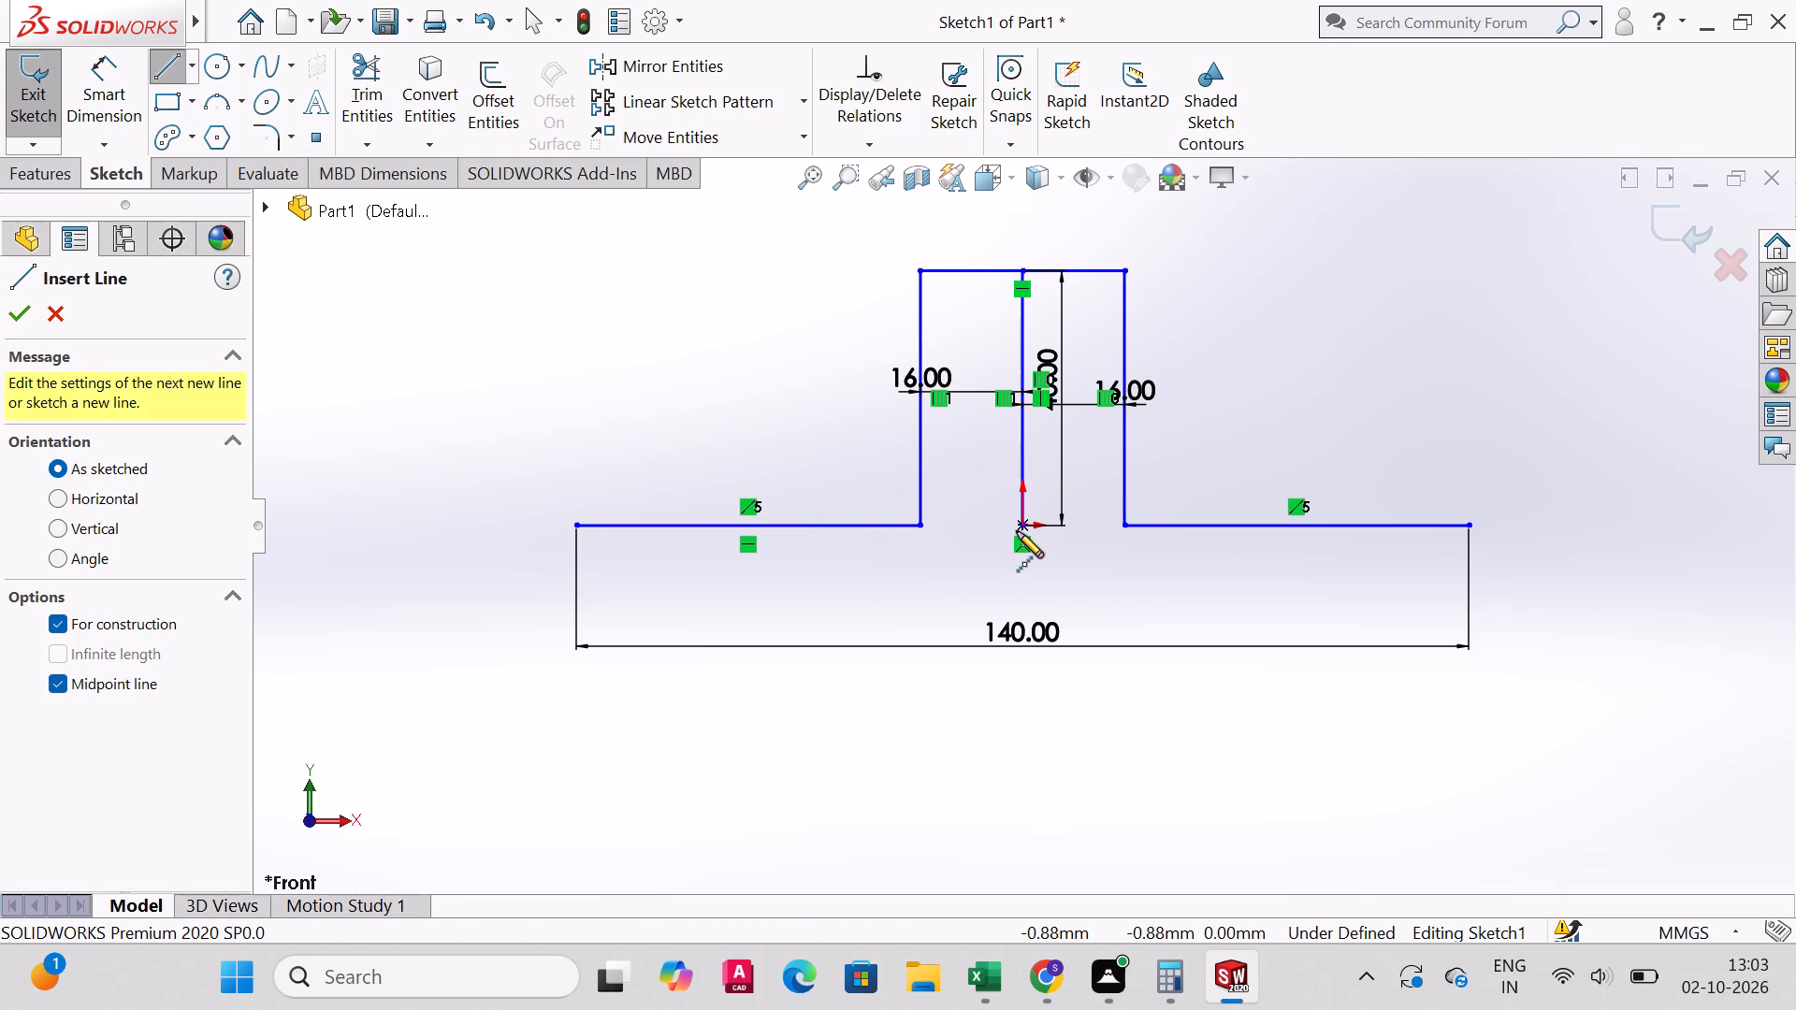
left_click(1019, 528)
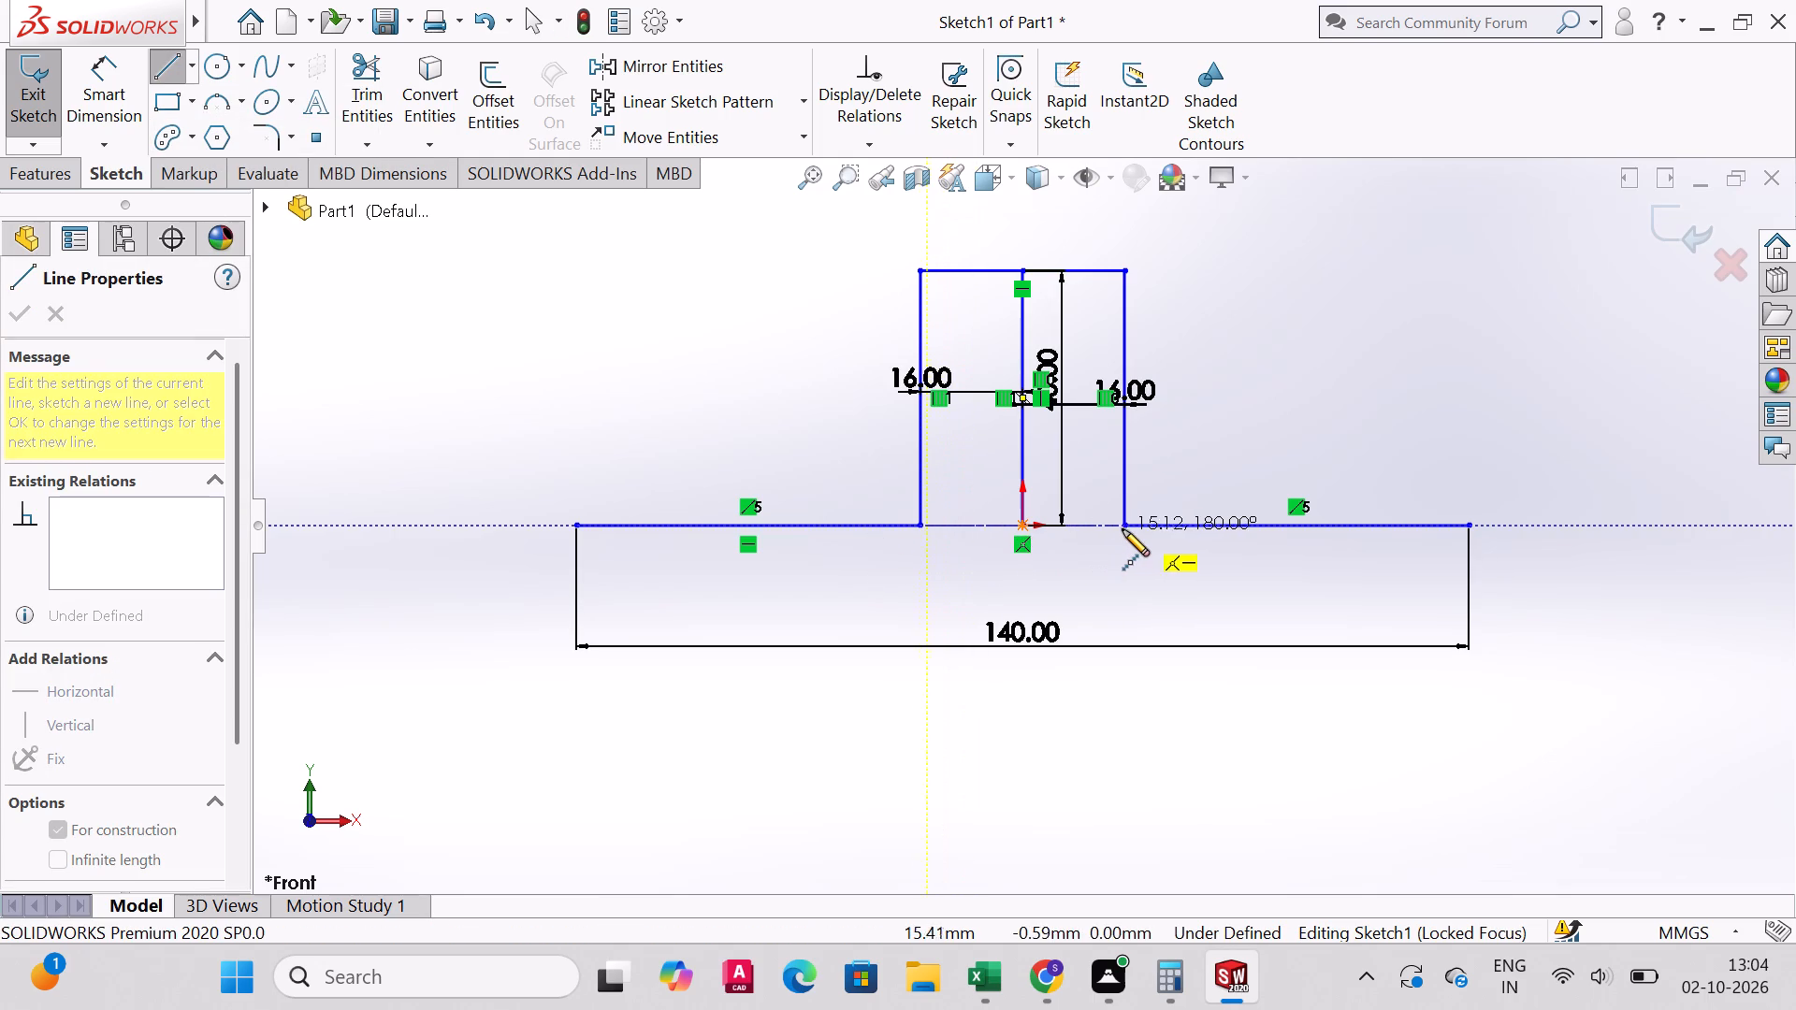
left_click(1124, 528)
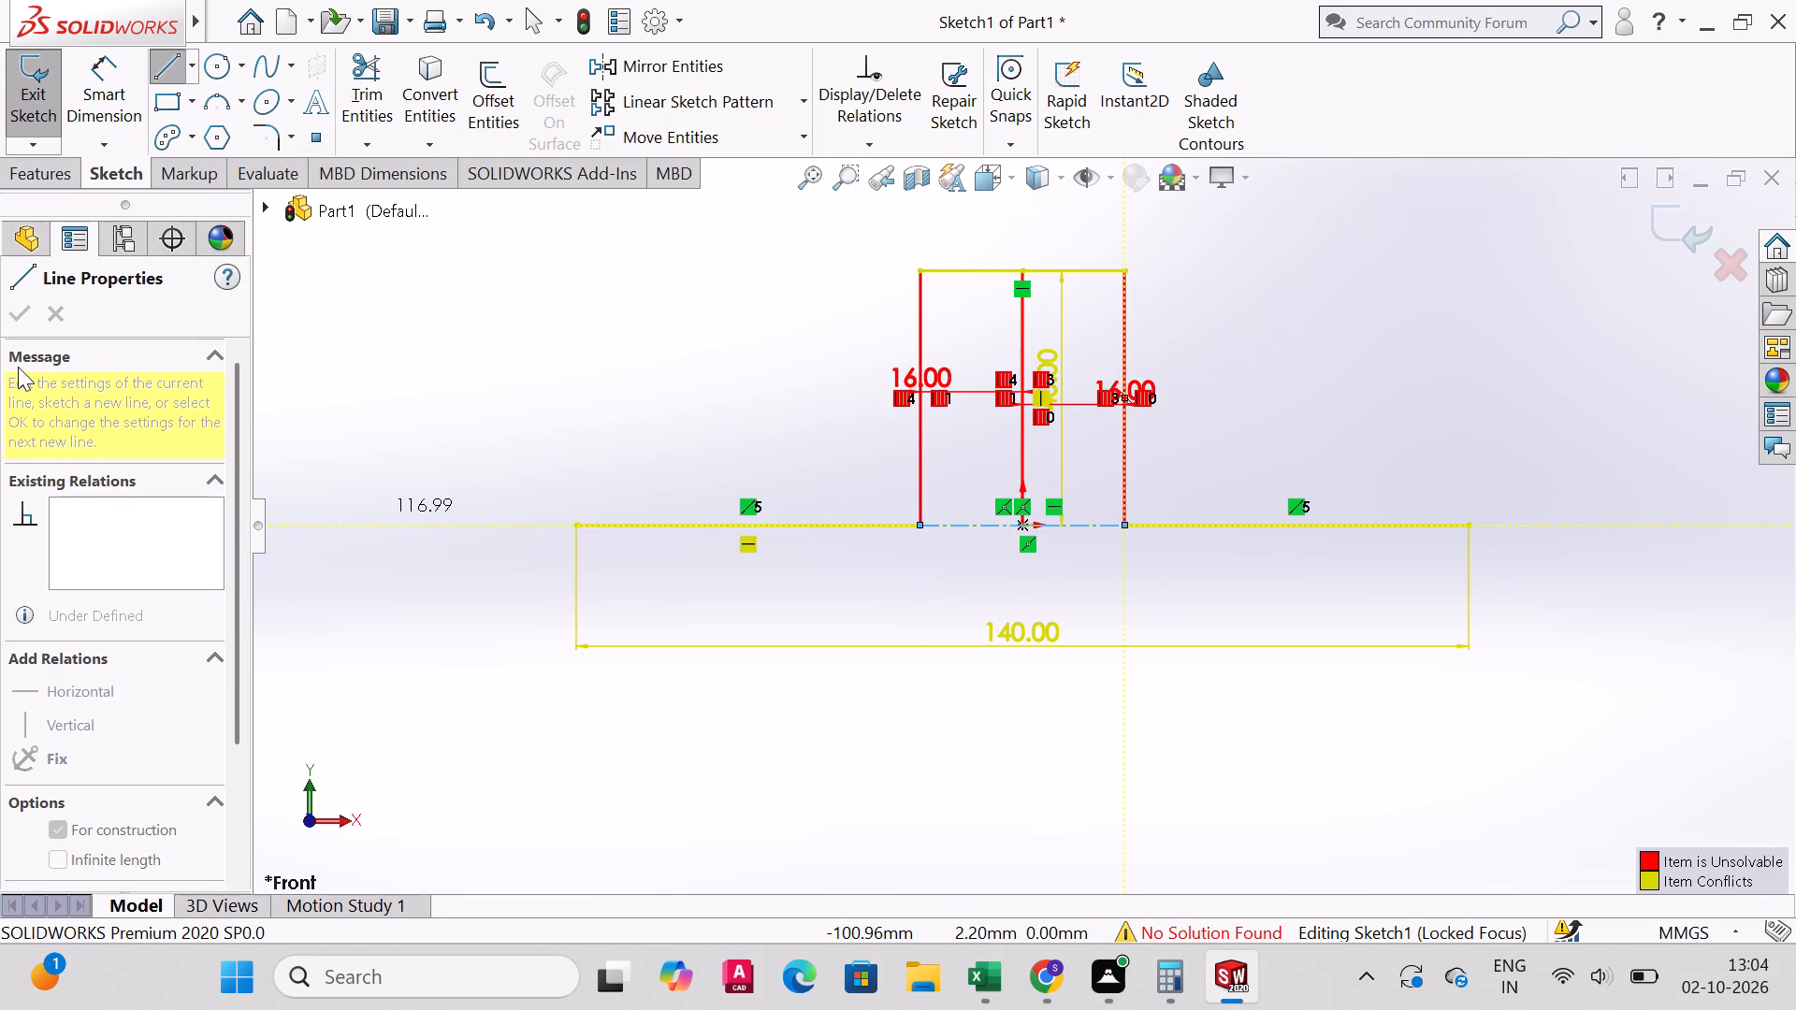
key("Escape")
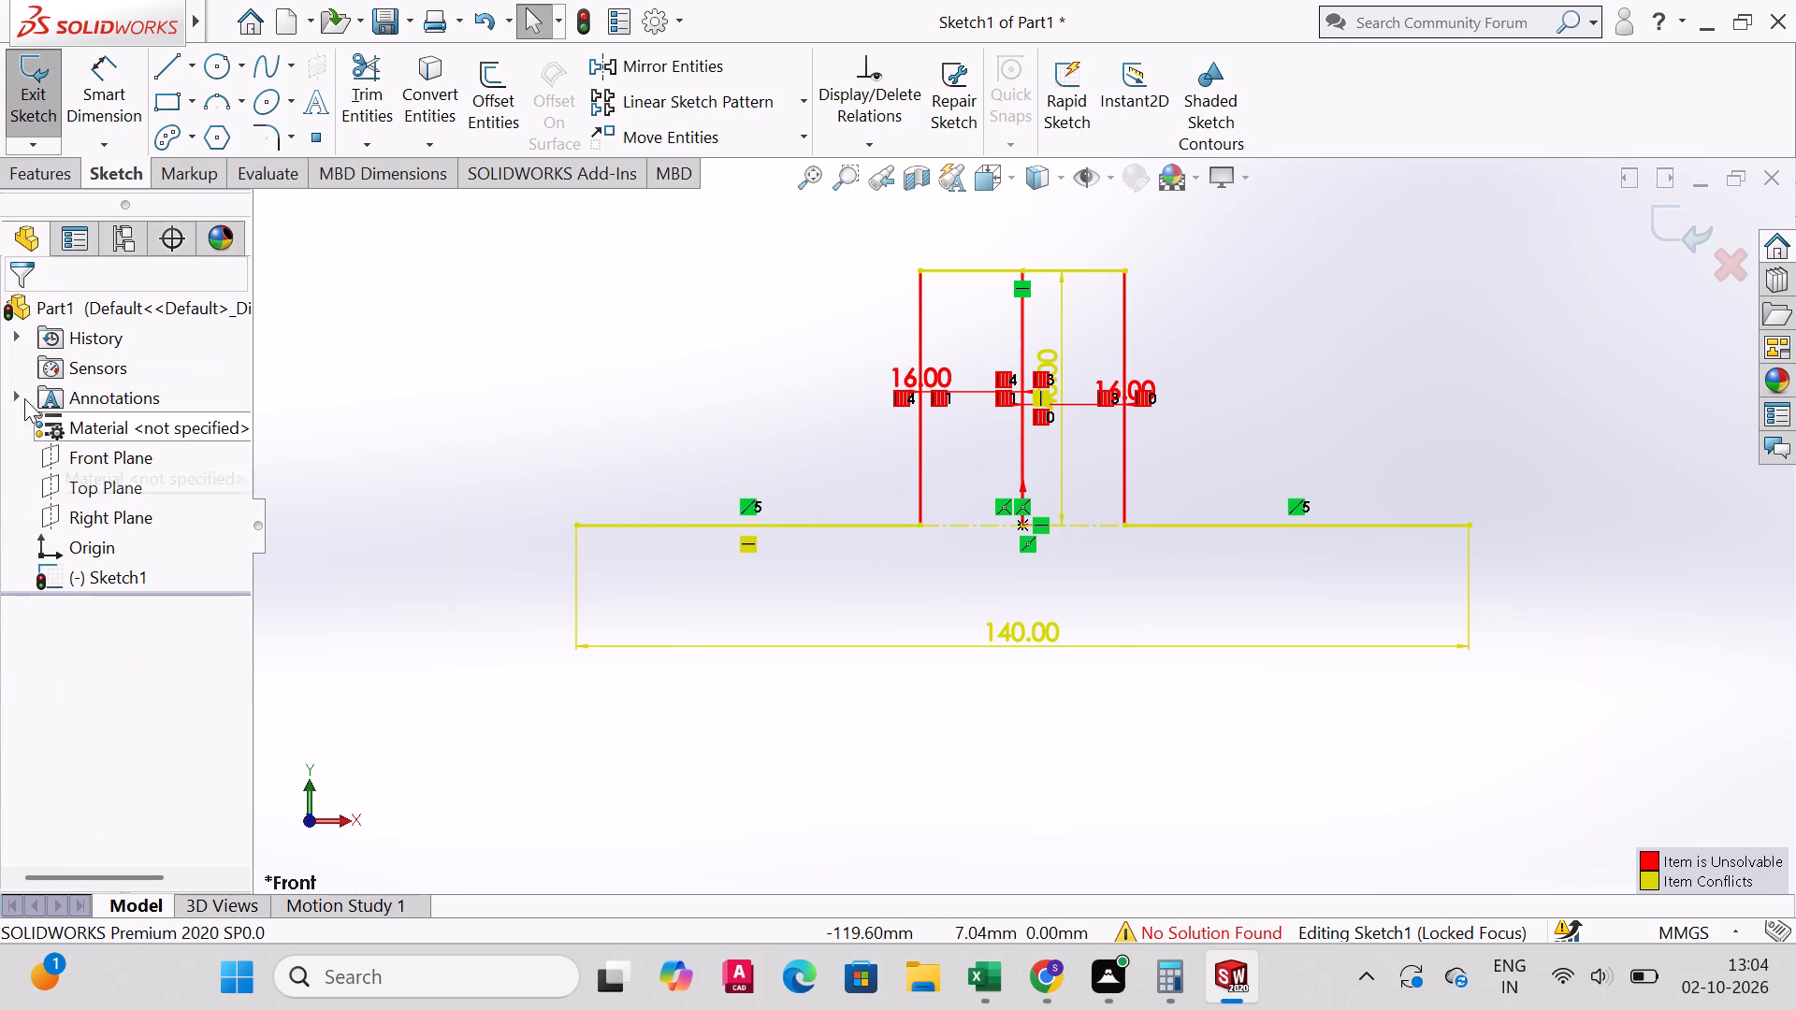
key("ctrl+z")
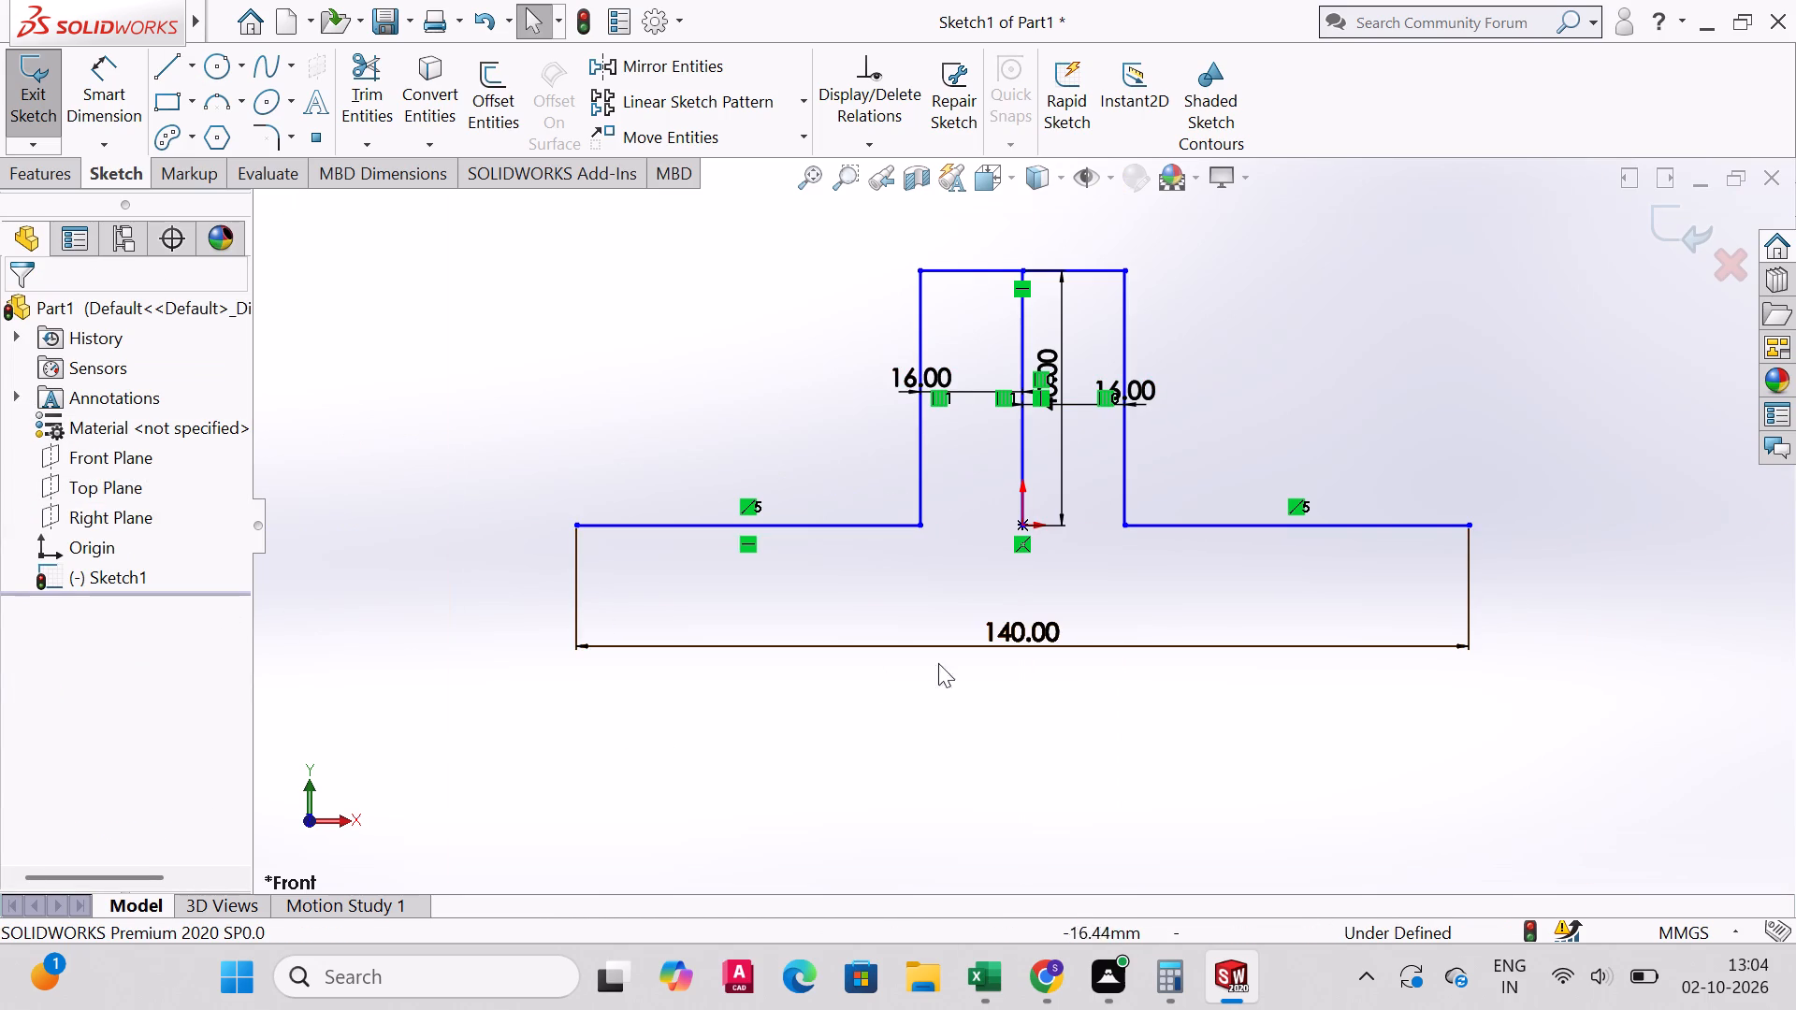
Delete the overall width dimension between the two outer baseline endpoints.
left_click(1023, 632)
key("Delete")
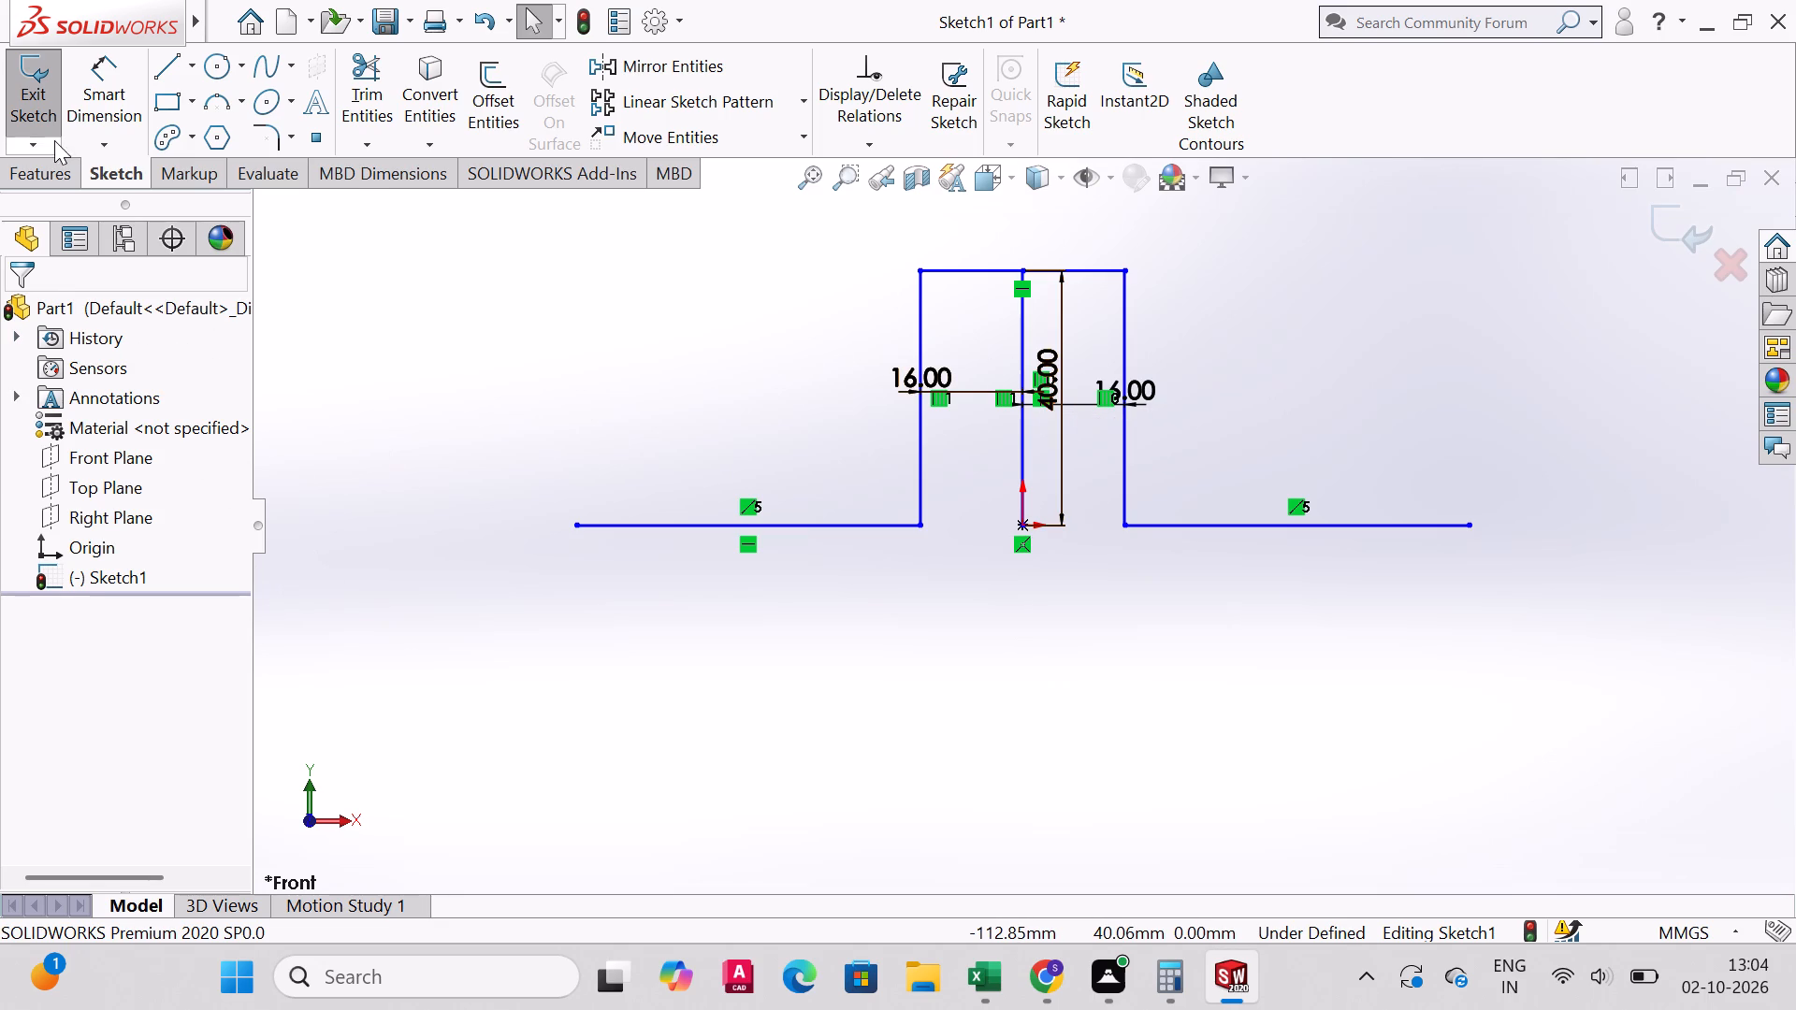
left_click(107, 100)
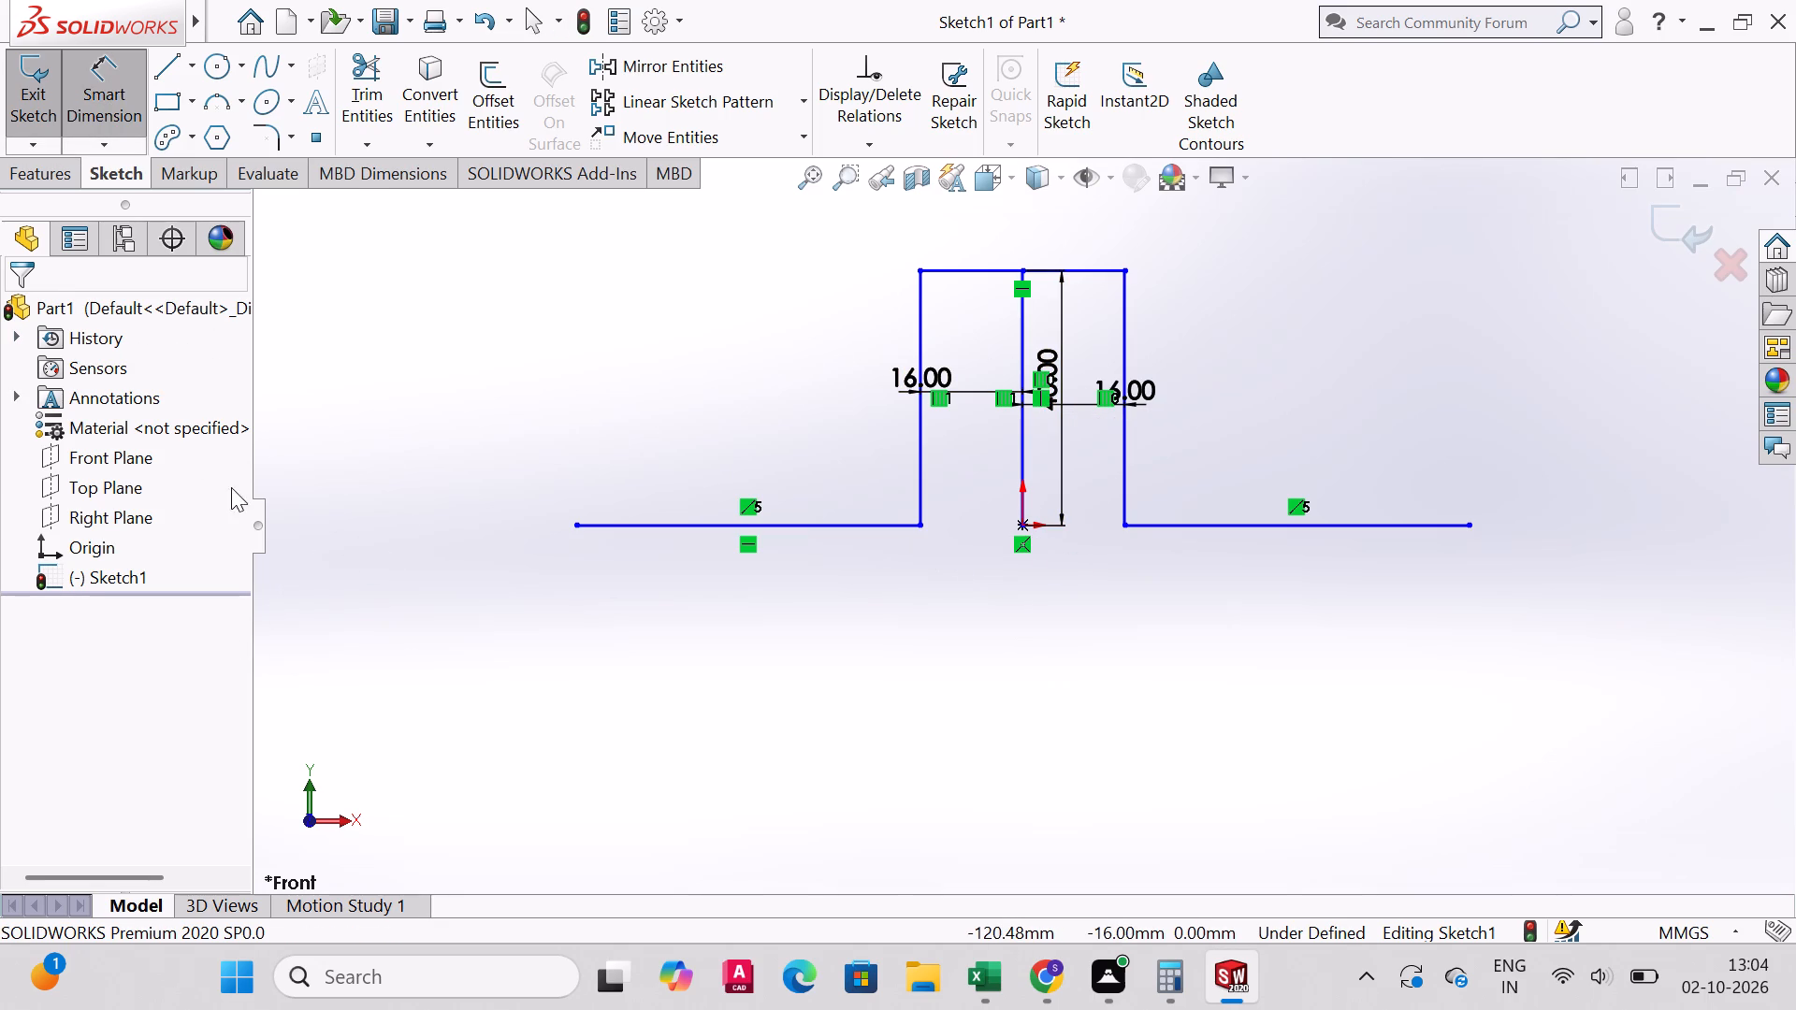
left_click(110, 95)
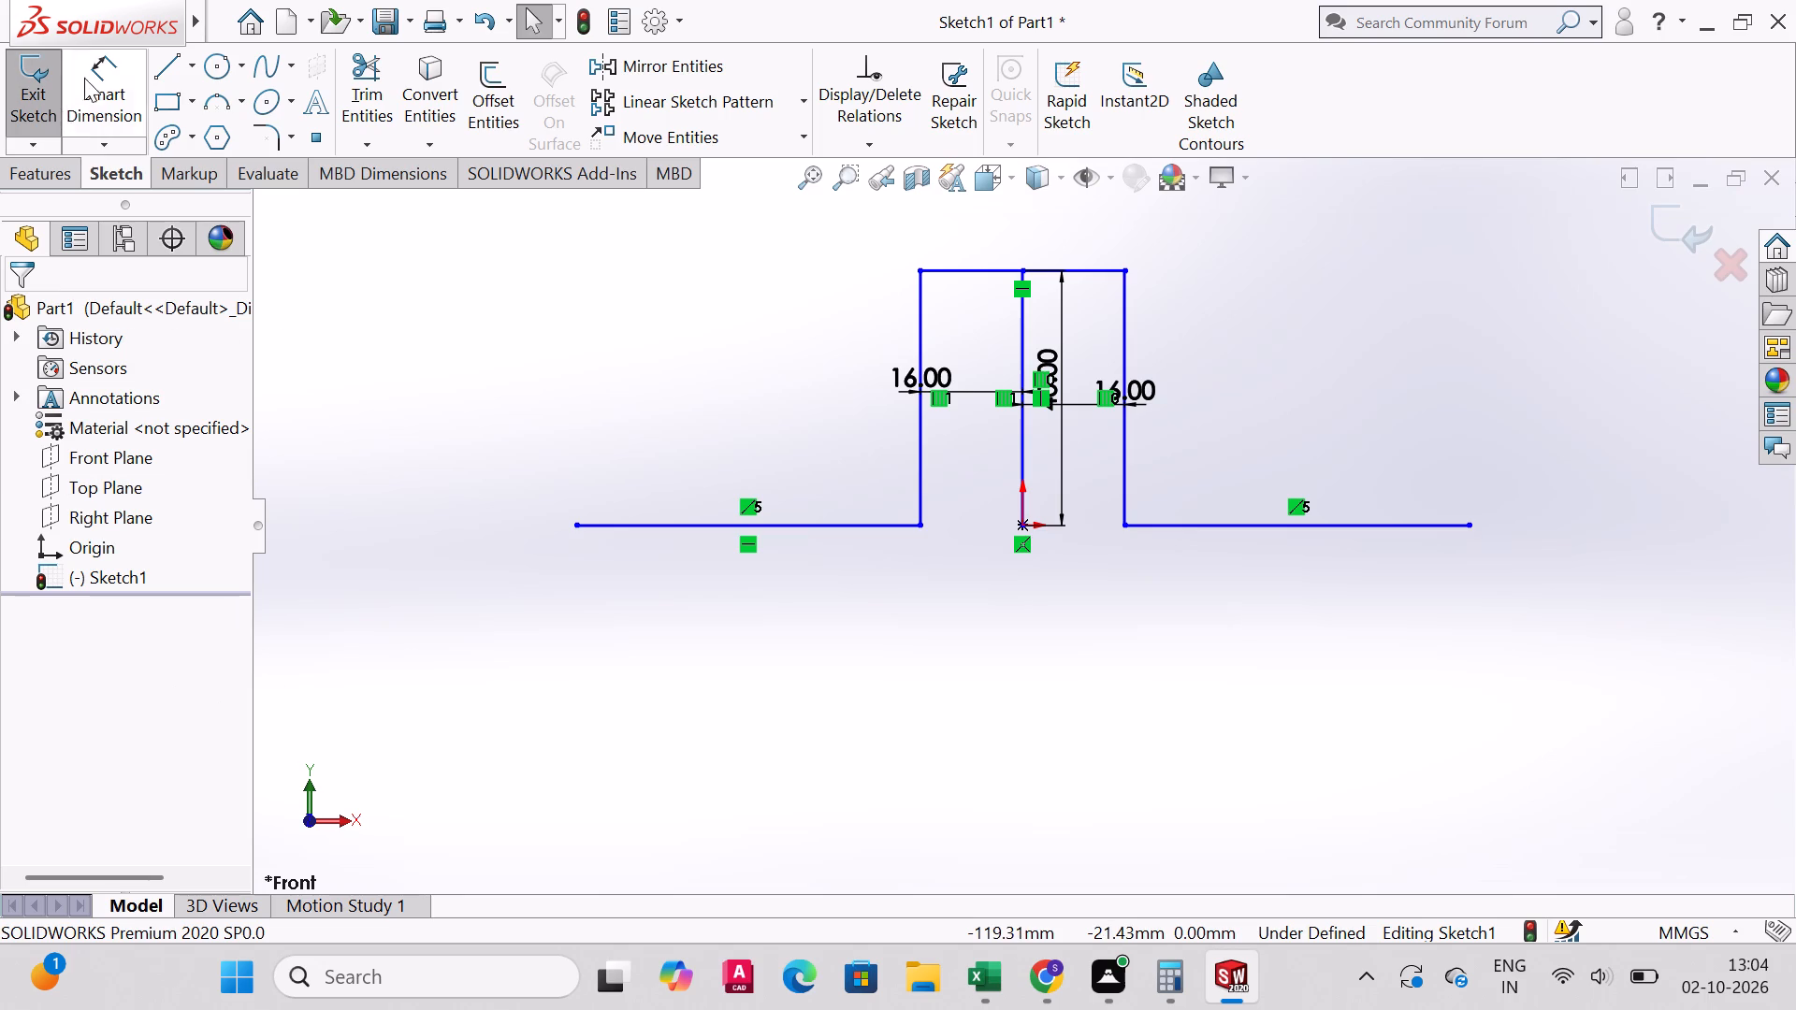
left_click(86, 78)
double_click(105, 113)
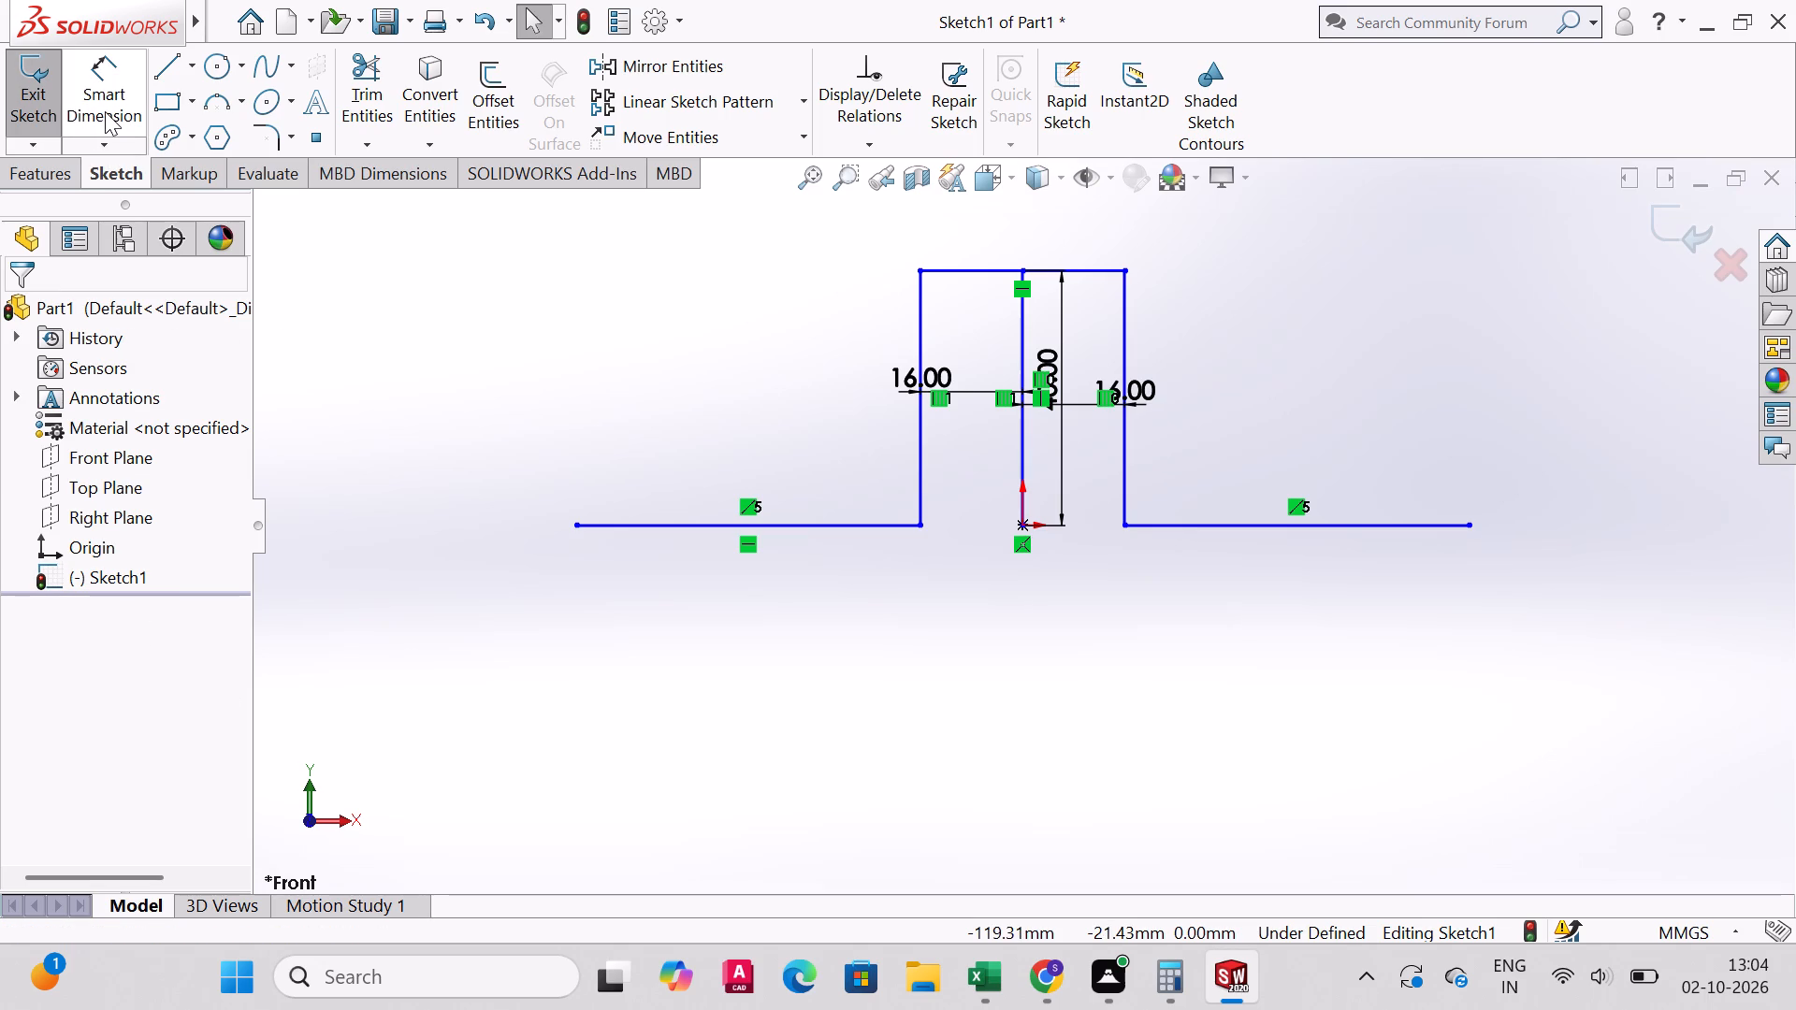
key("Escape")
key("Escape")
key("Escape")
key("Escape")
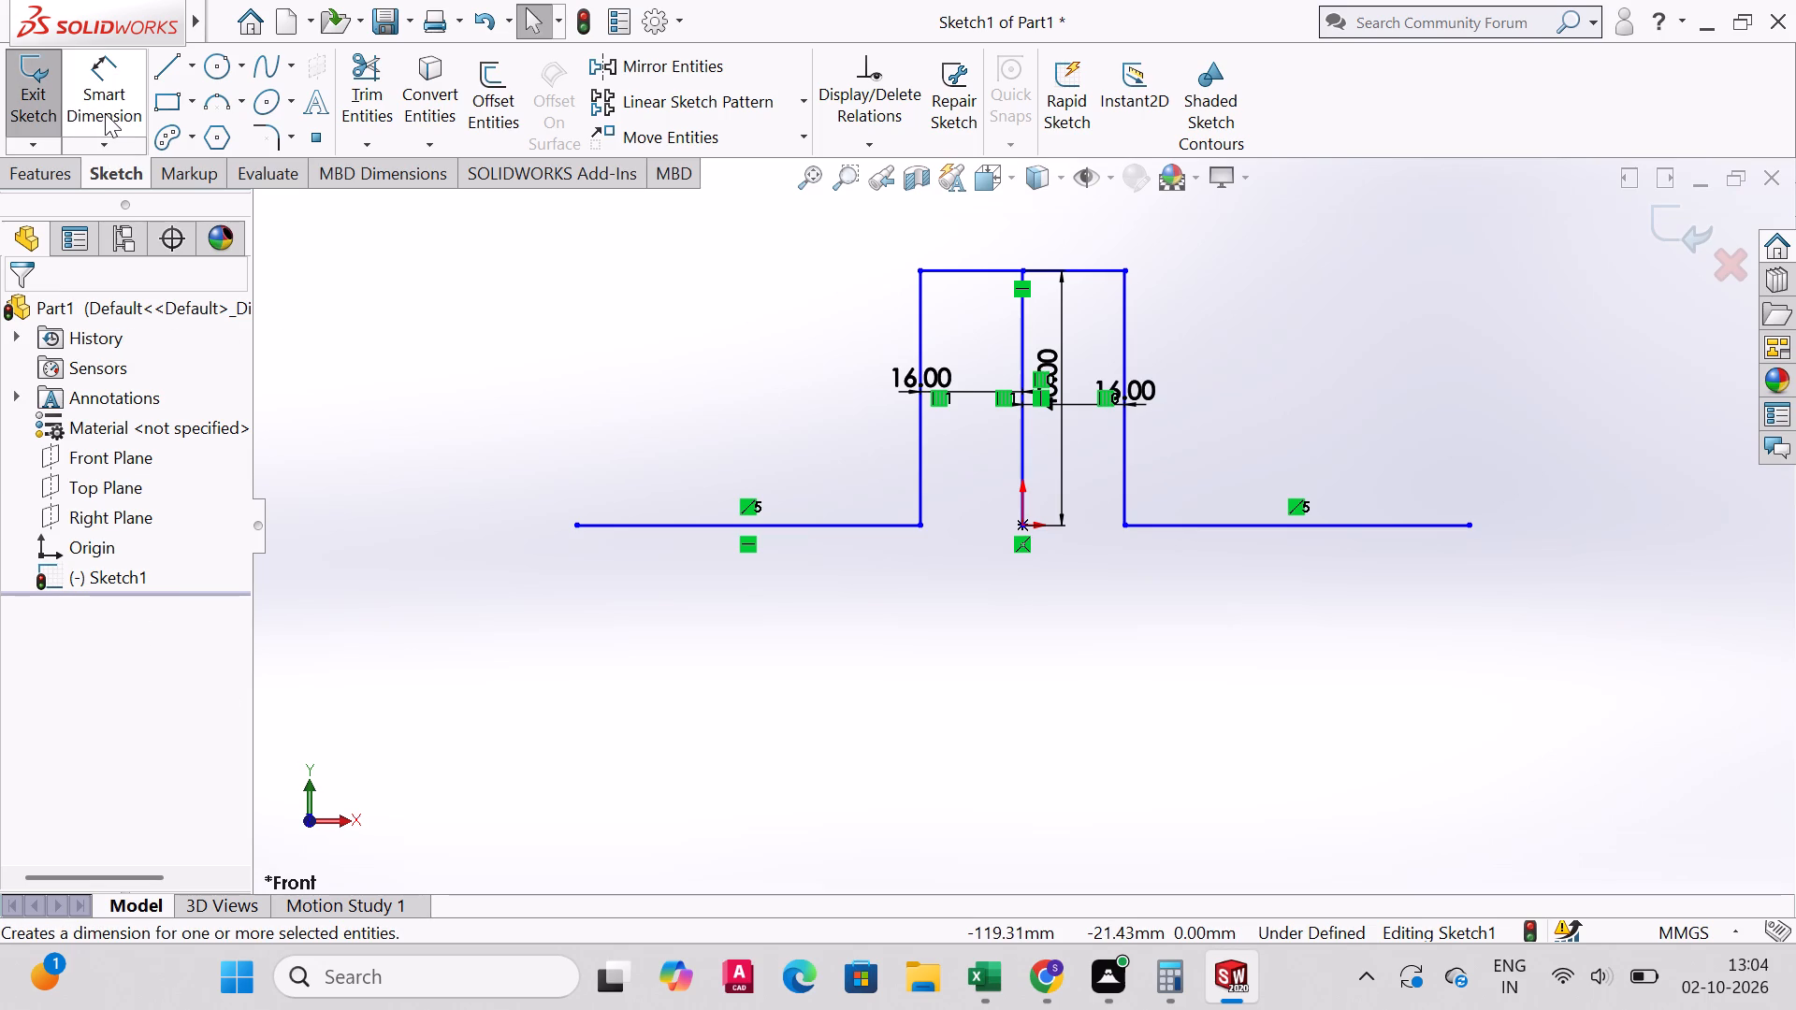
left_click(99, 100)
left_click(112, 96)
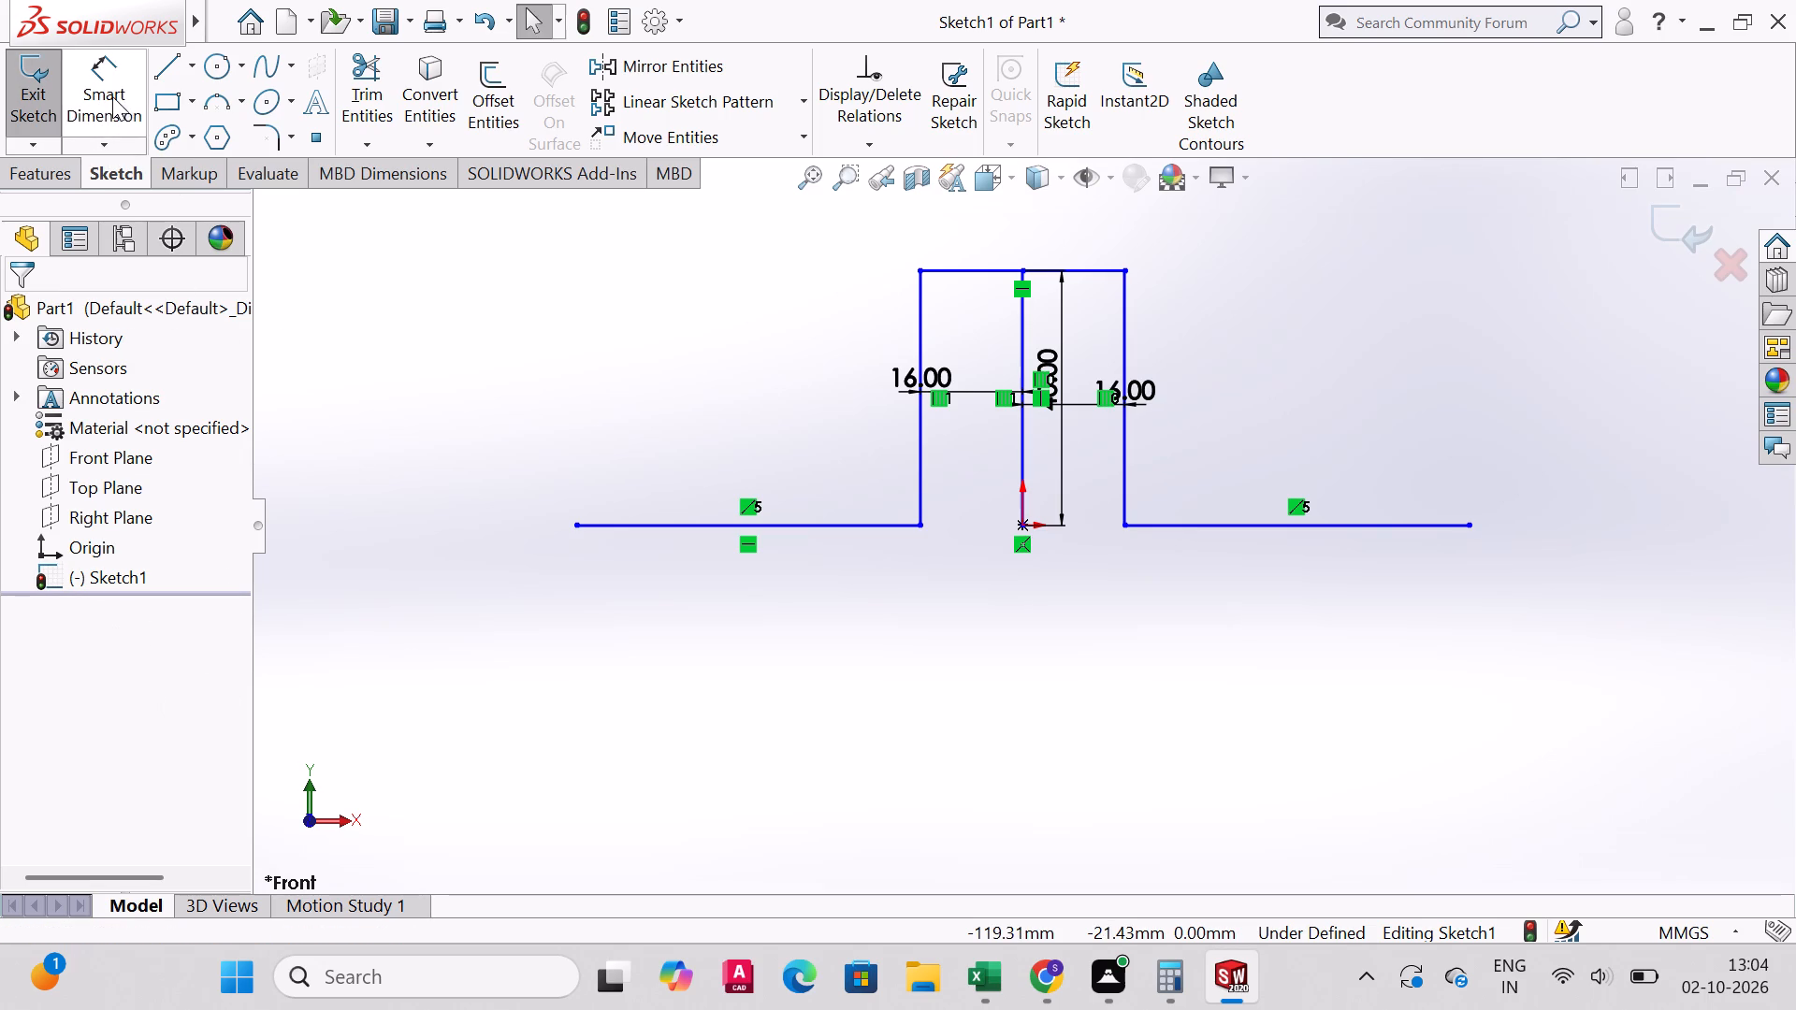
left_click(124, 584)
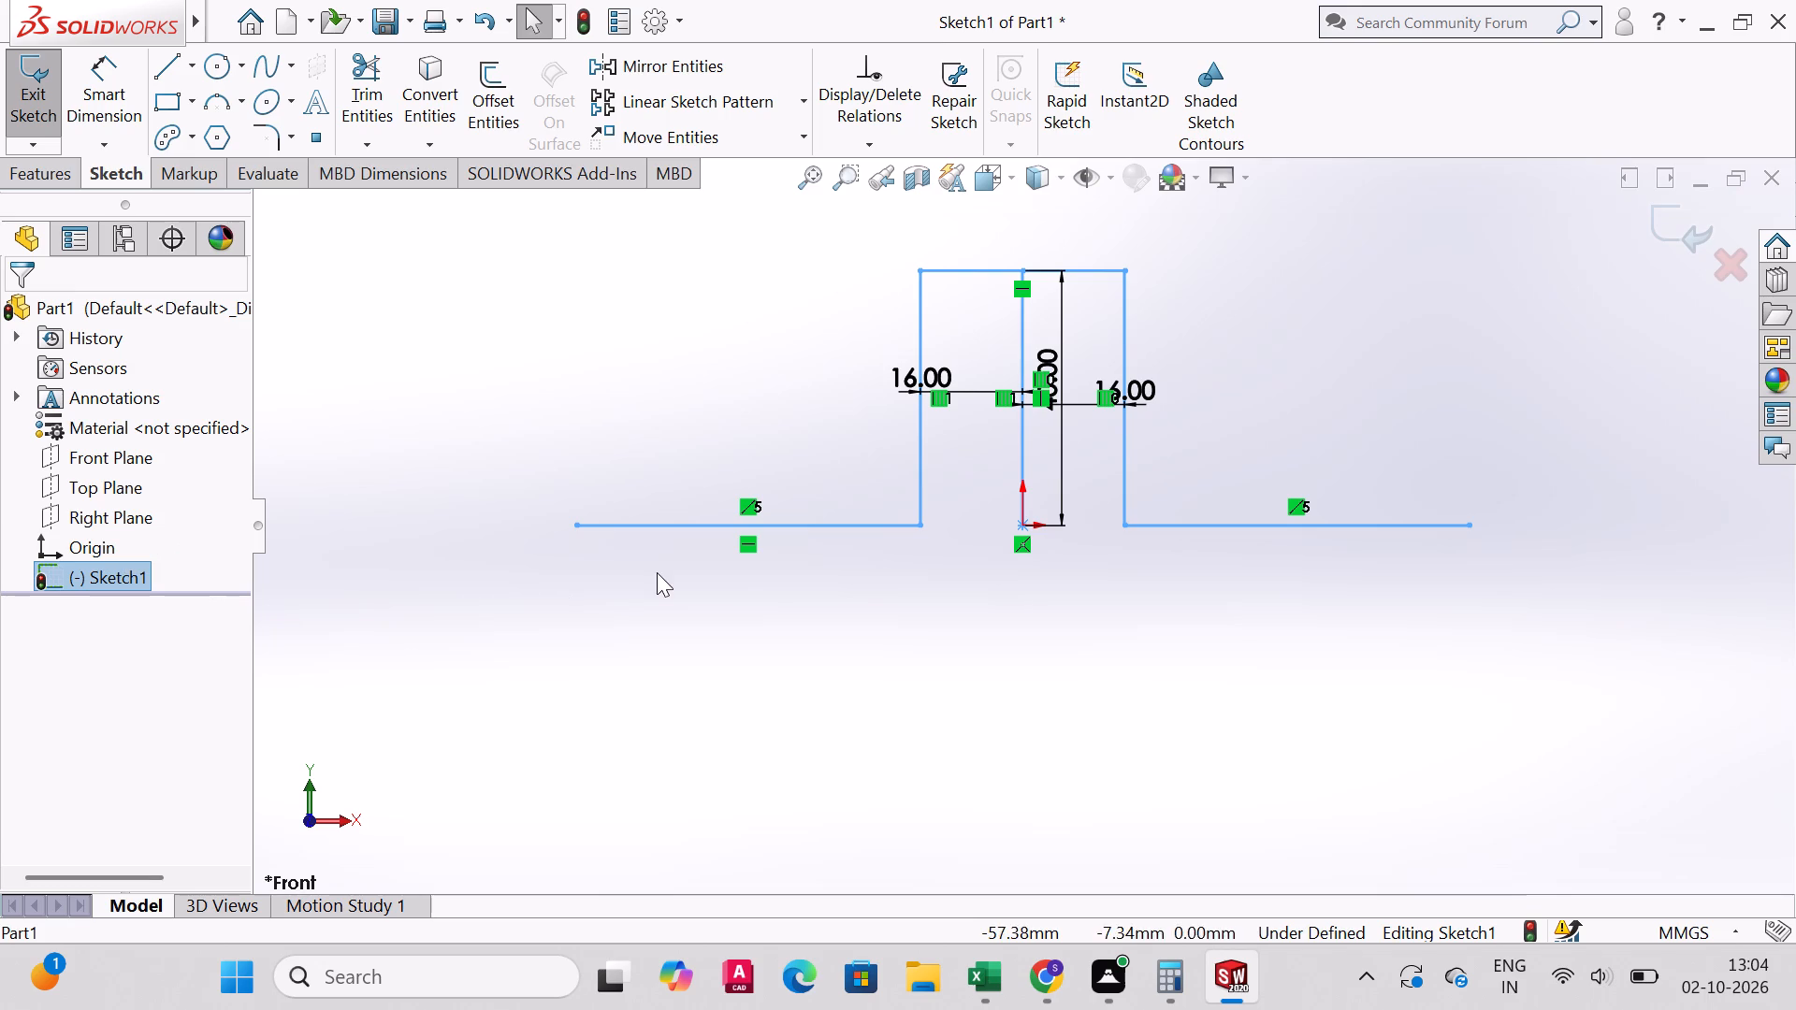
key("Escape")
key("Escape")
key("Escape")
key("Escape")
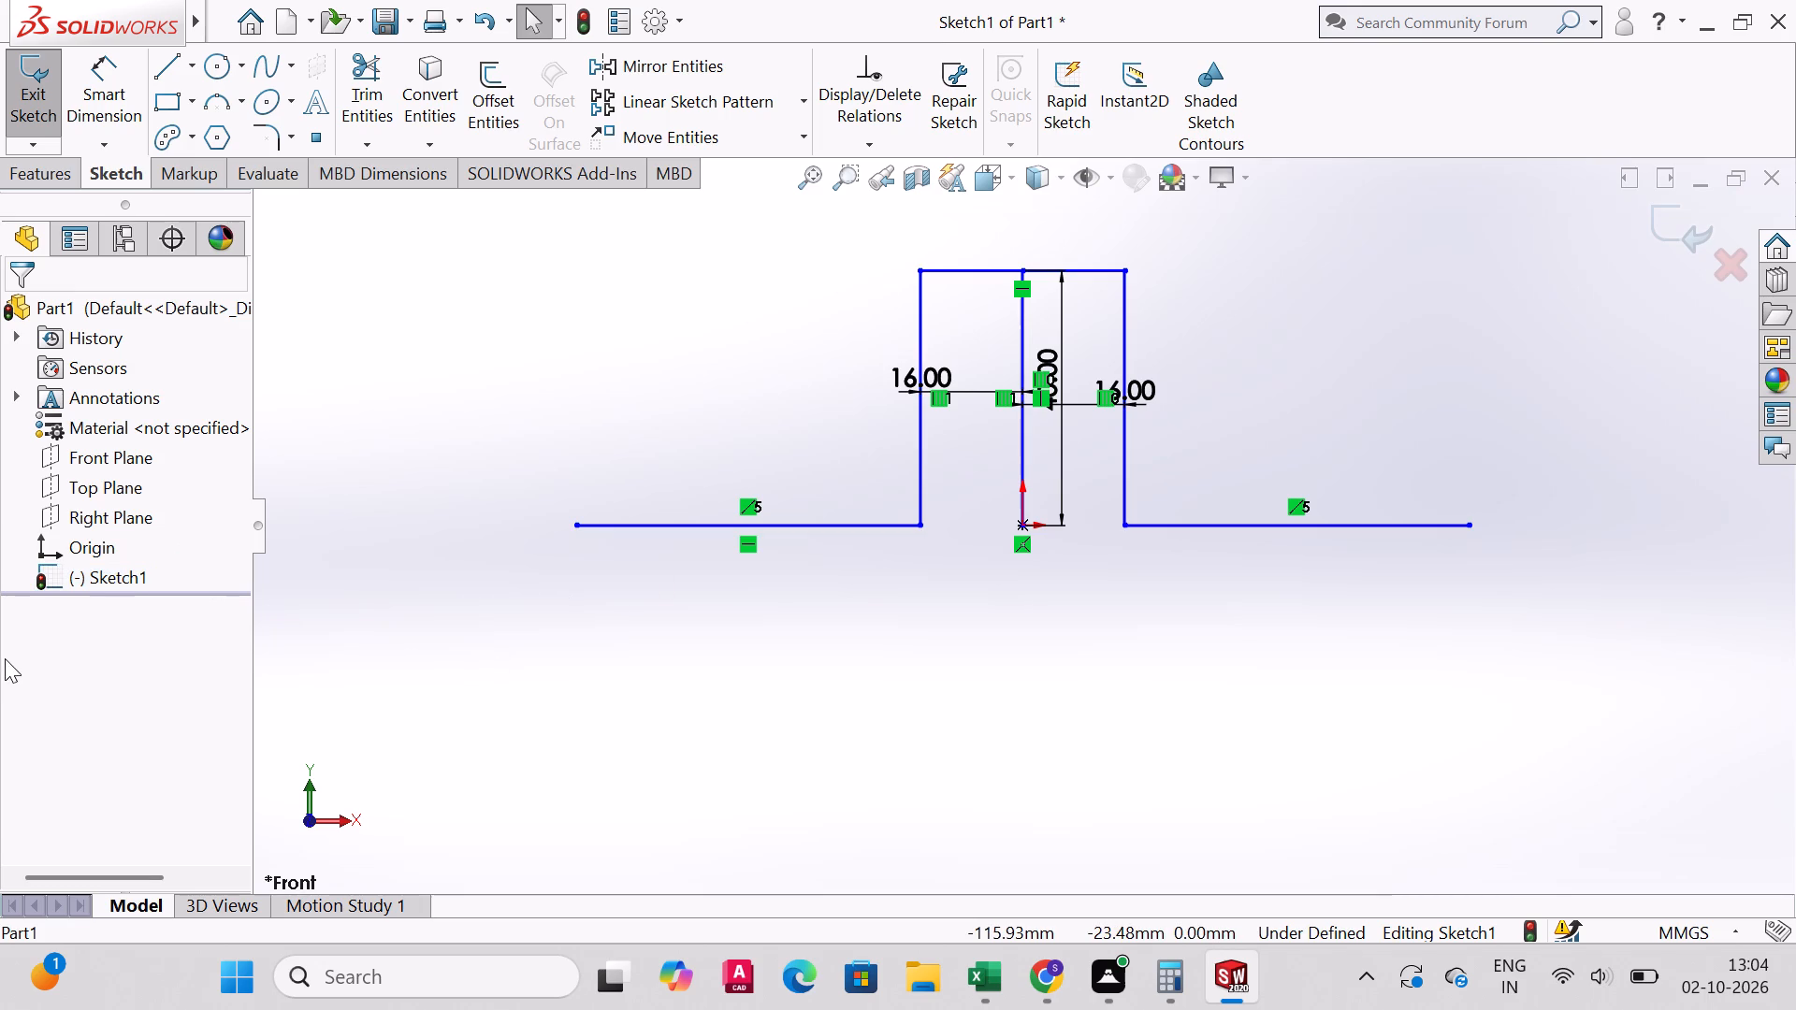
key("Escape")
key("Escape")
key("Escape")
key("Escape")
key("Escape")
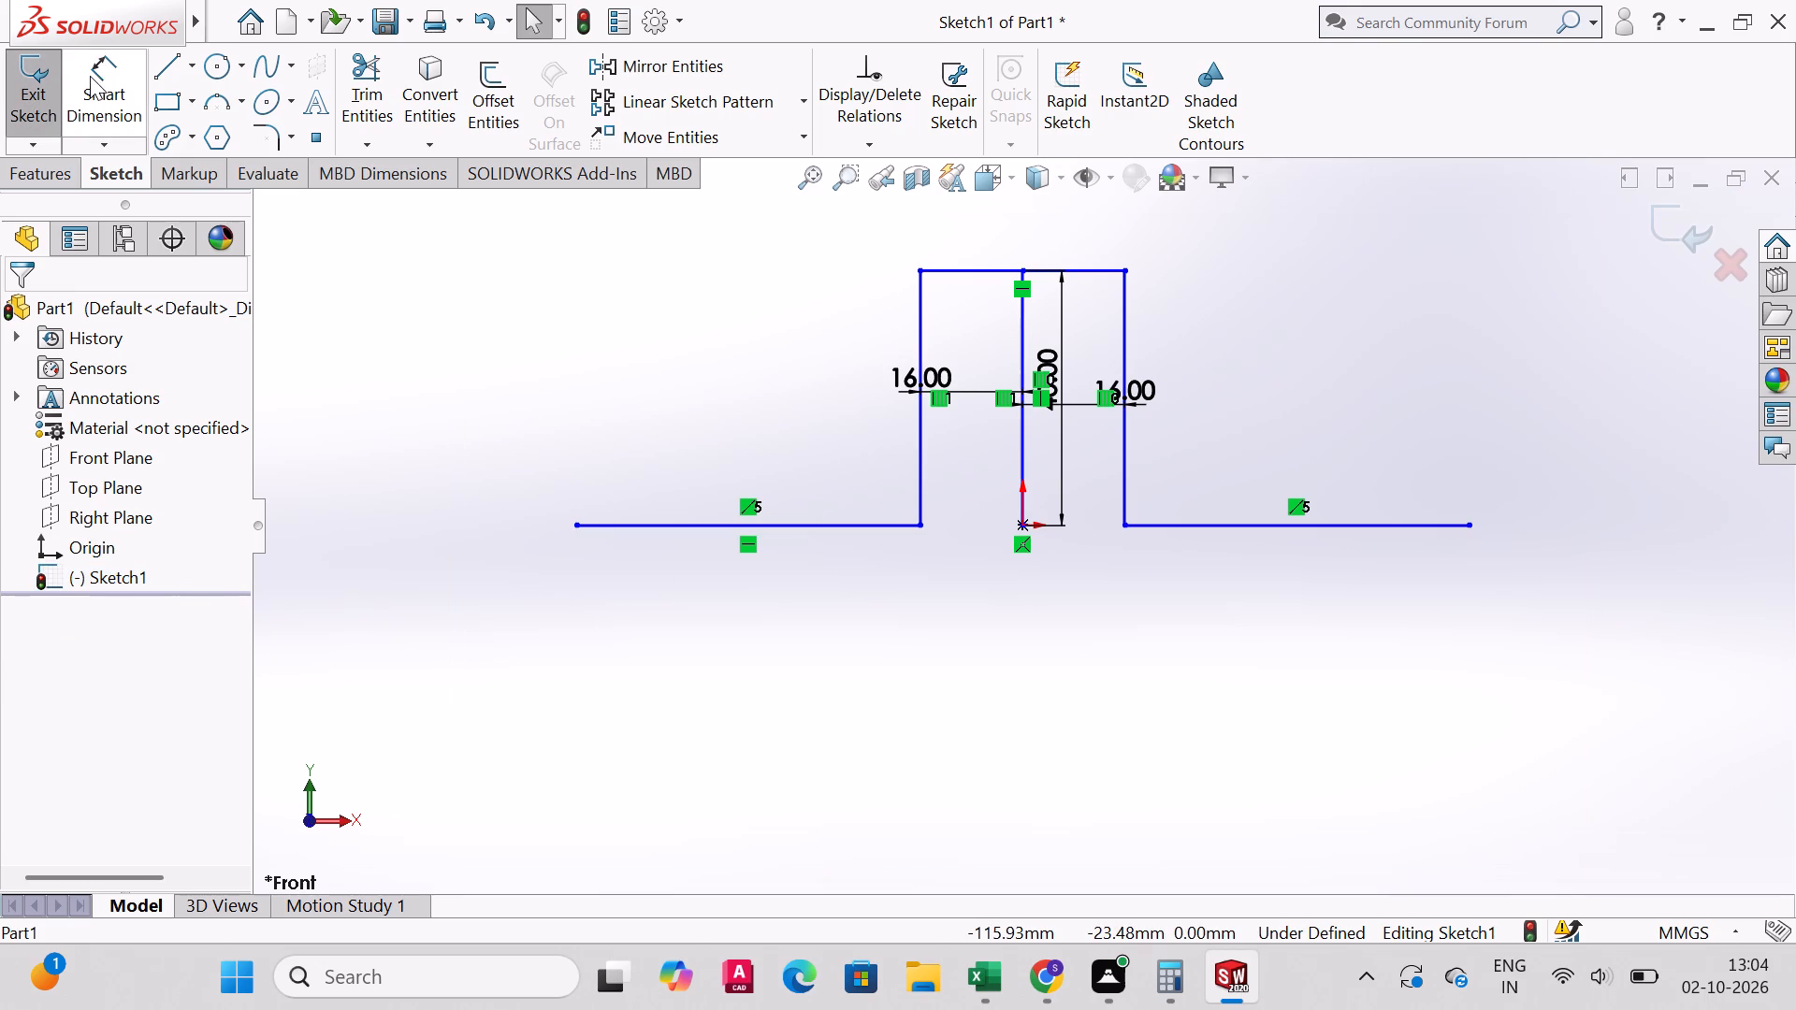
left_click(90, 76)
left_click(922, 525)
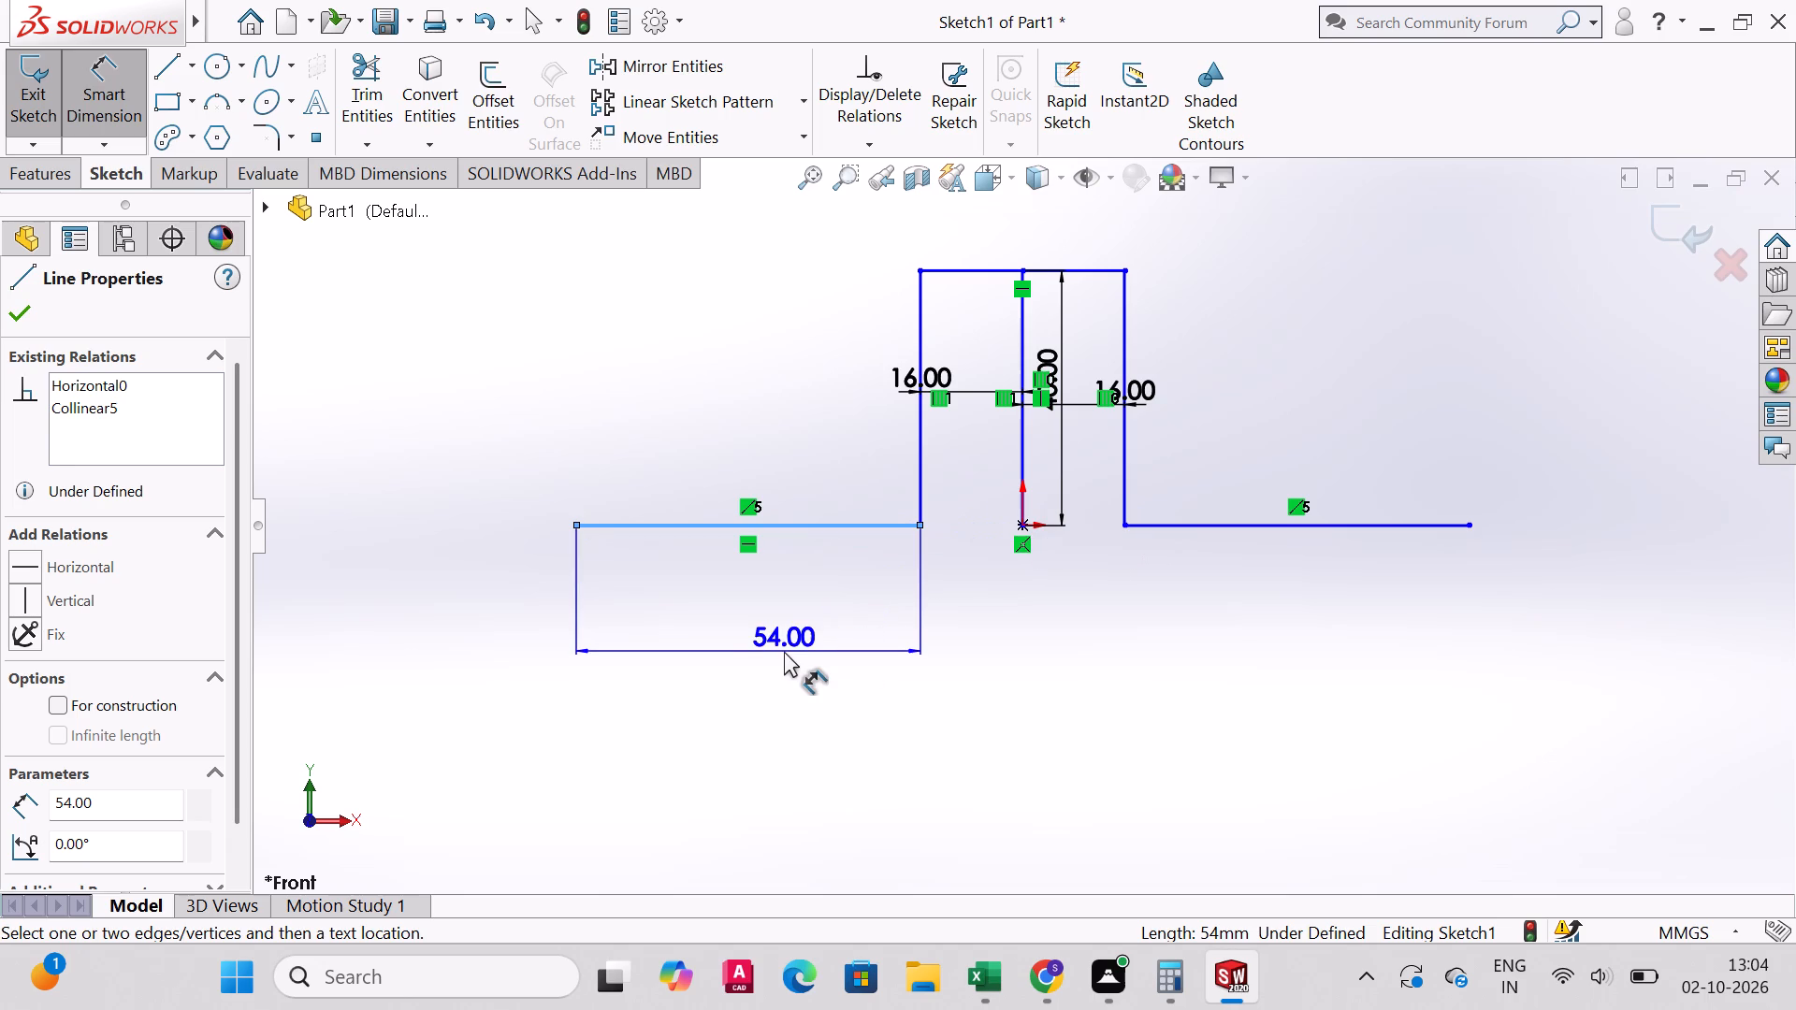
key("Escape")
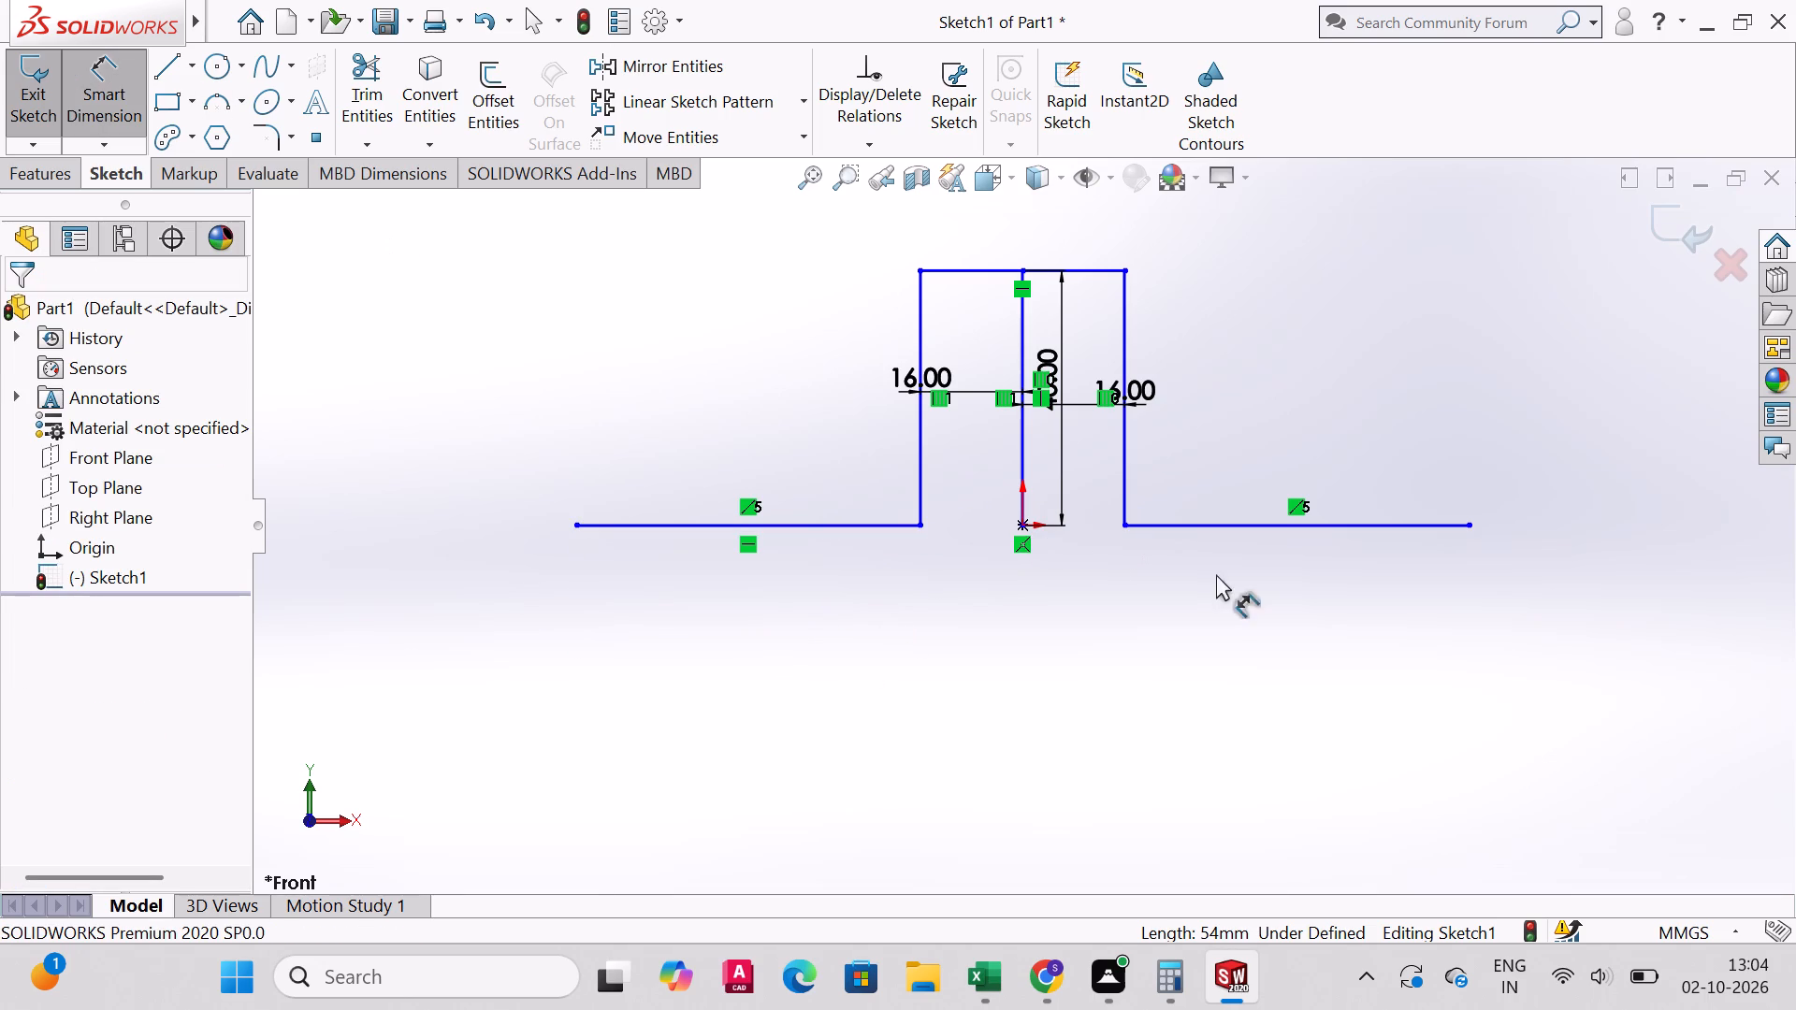
Draw a horizontal construction centerline from the origin to the lower endpoint of the boss's right vertical.
left_click(191, 59)
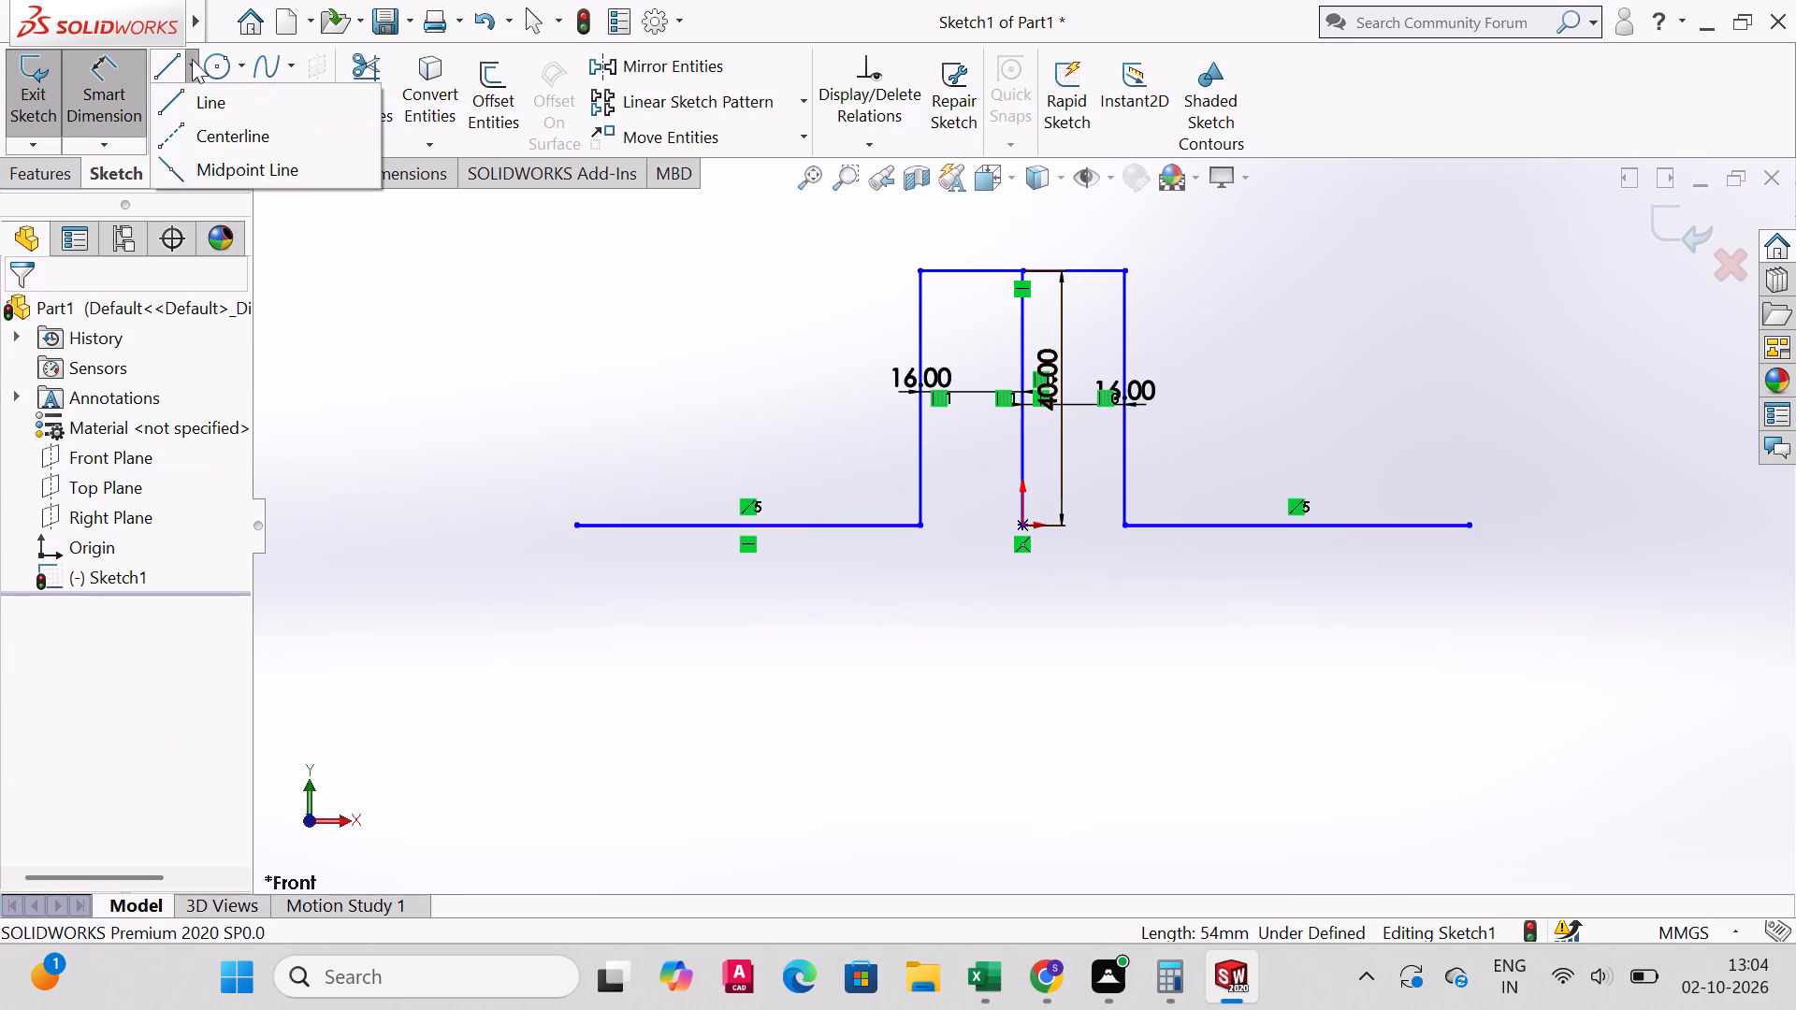
left_click(194, 128)
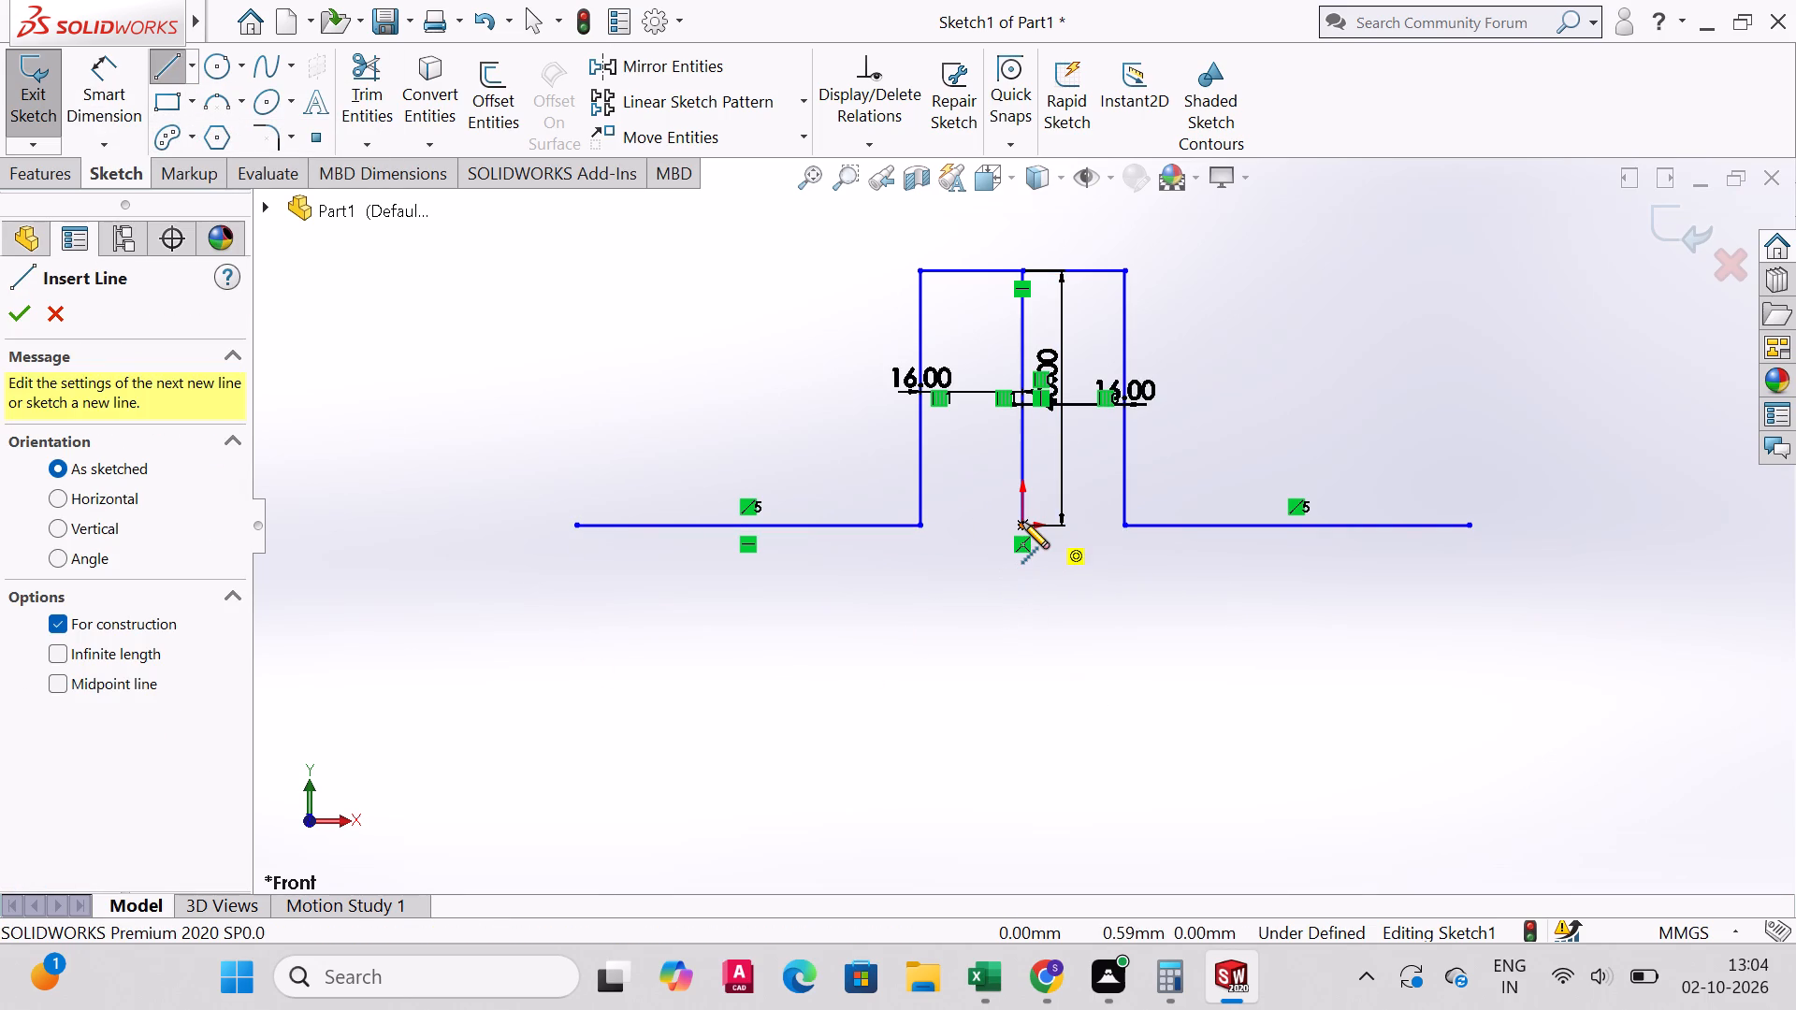
left_click(1022, 522)
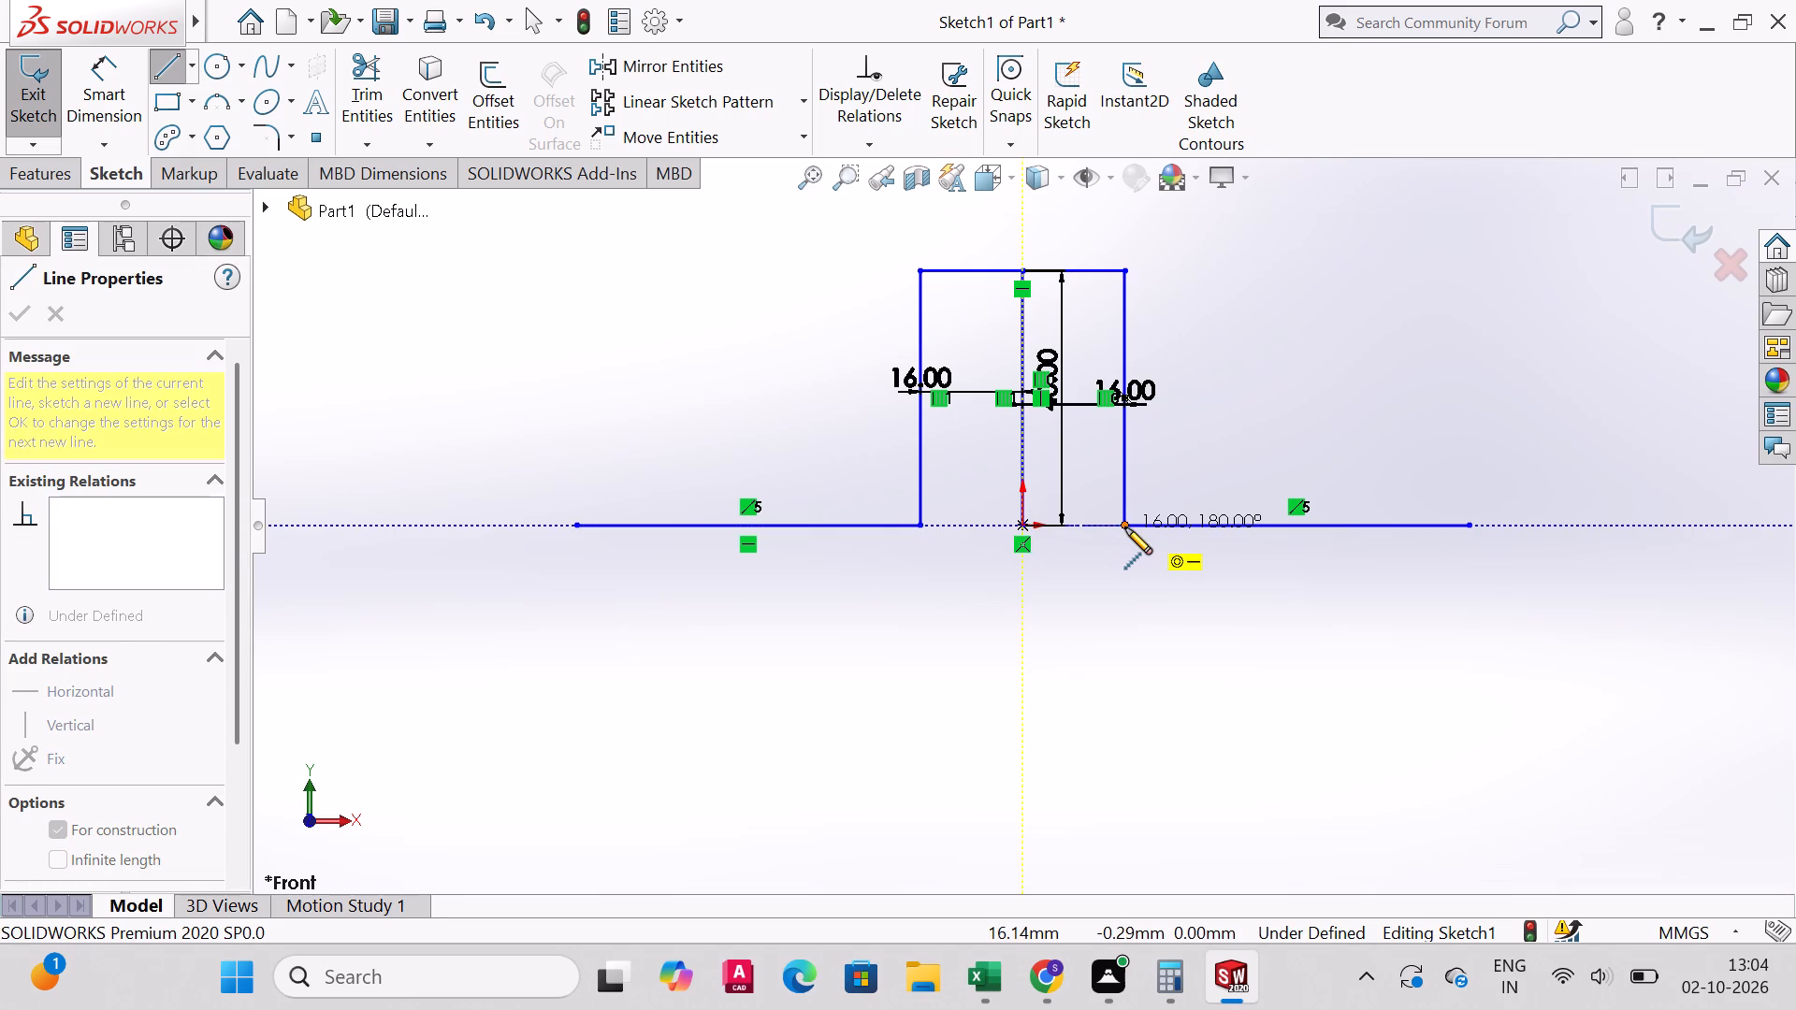
left_click(1125, 527)
right_click(954, 626)
left_click(1044, 642)
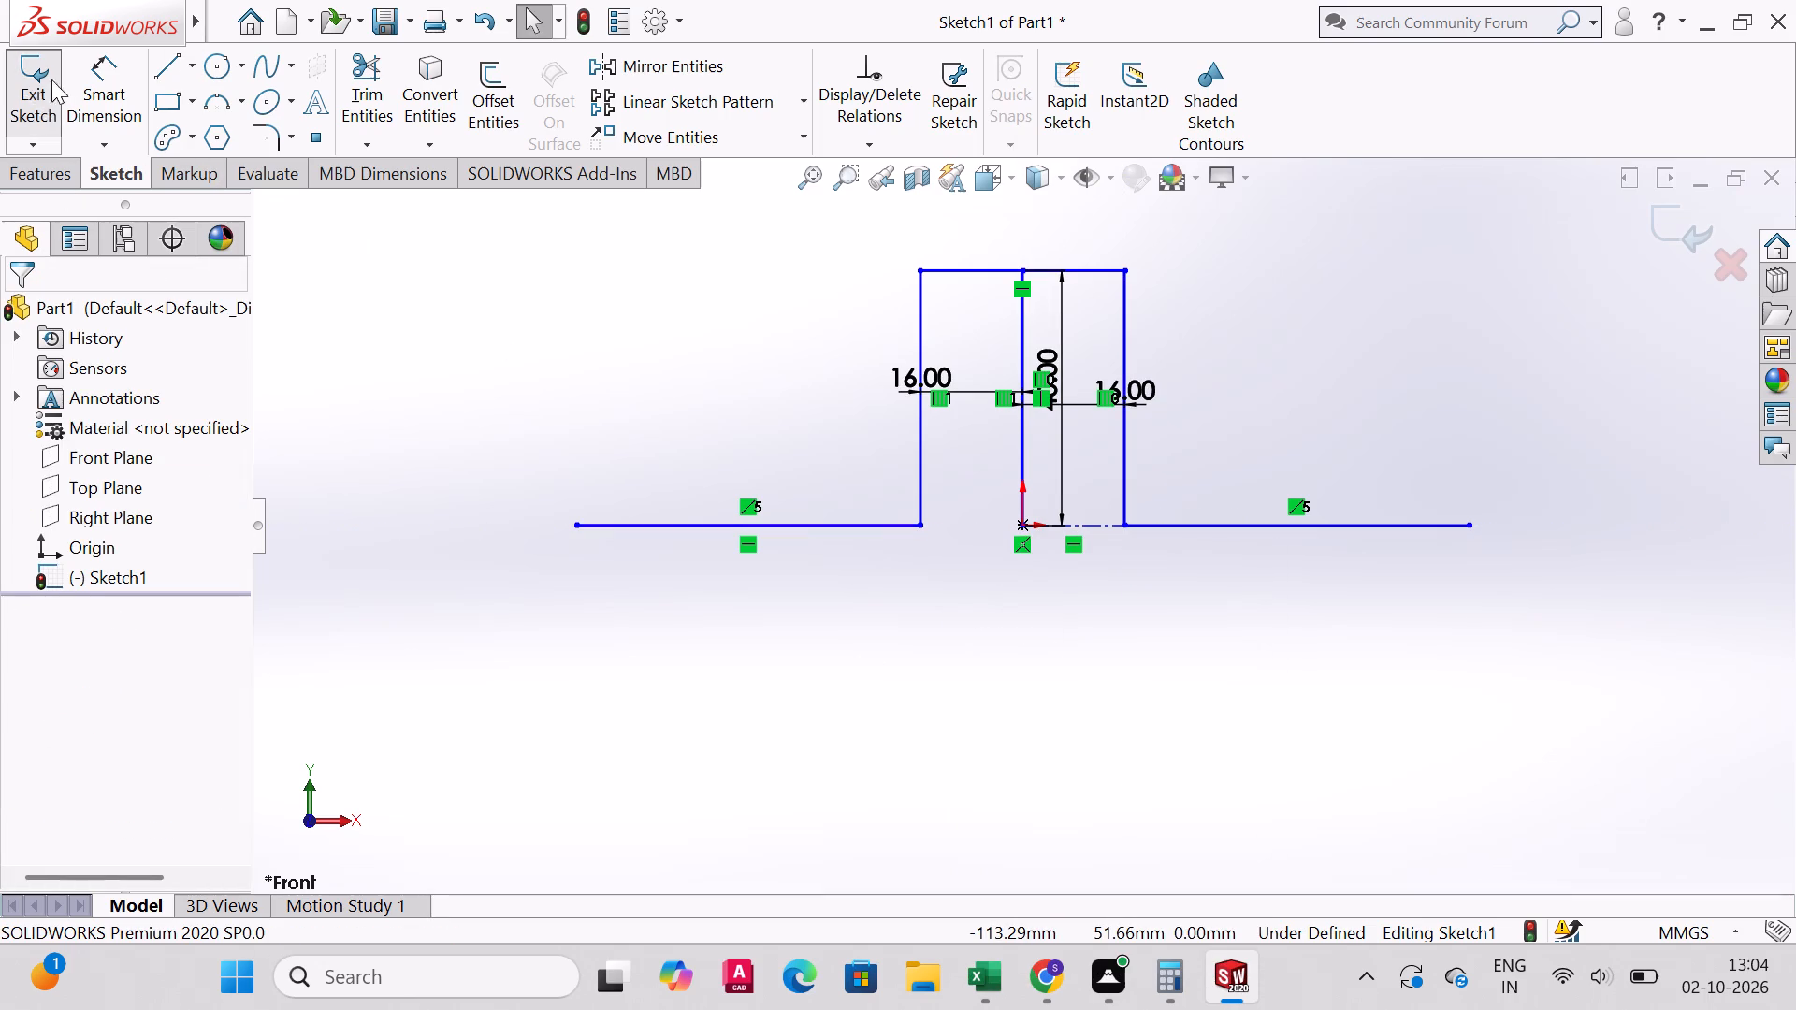
Draw a horizontal construction centerline from the origin to the lower endpoint of the boss's left vertical.
left_click(139, 86)
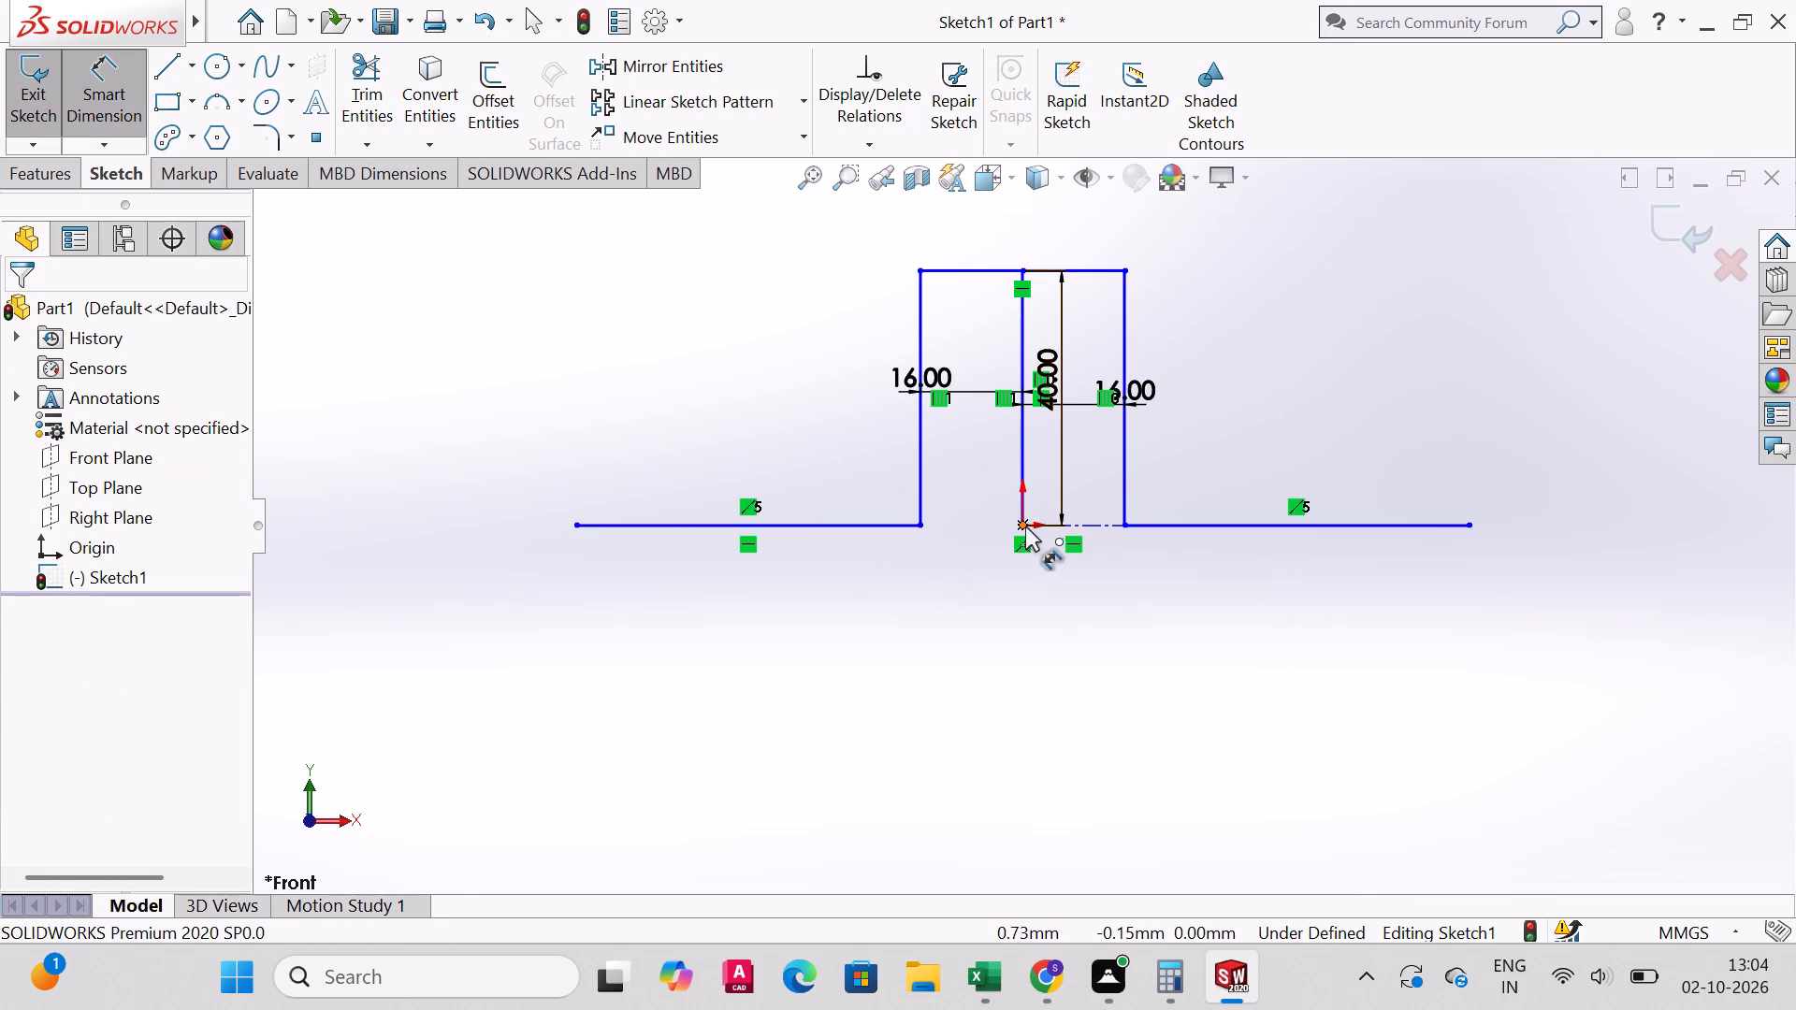
left_click(1021, 525)
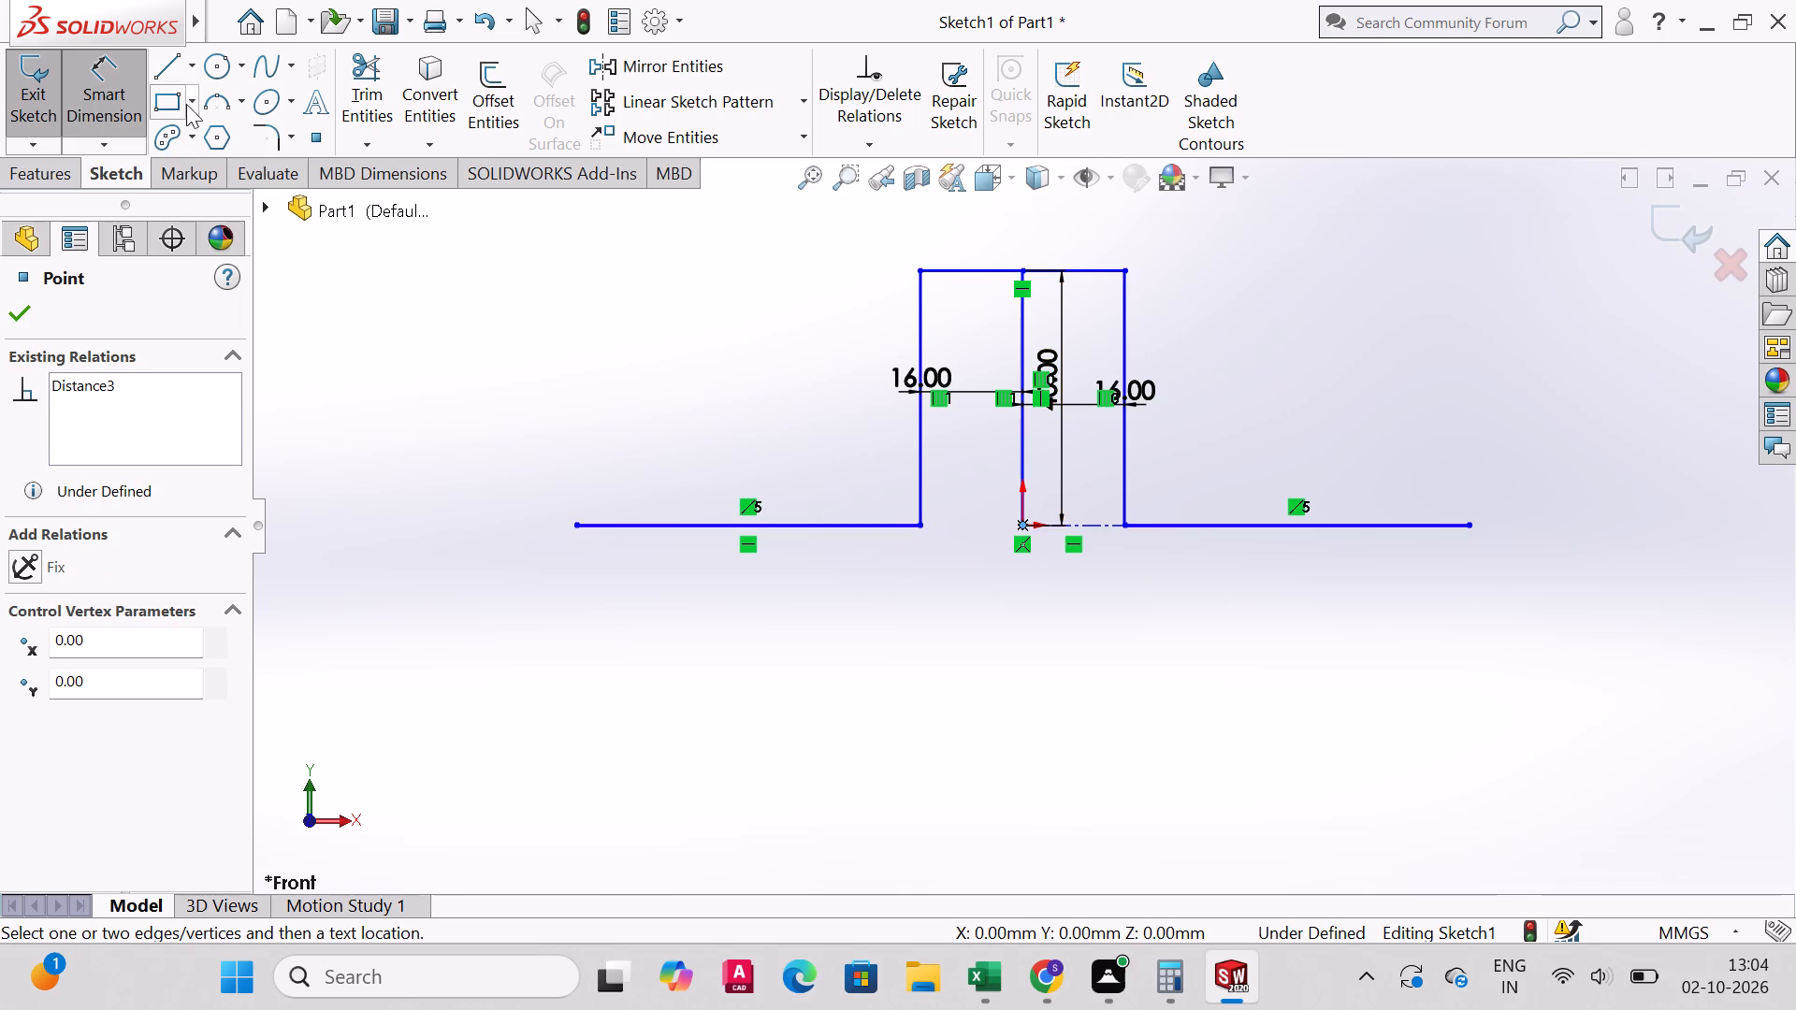
left_click(194, 77)
left_click(190, 122)
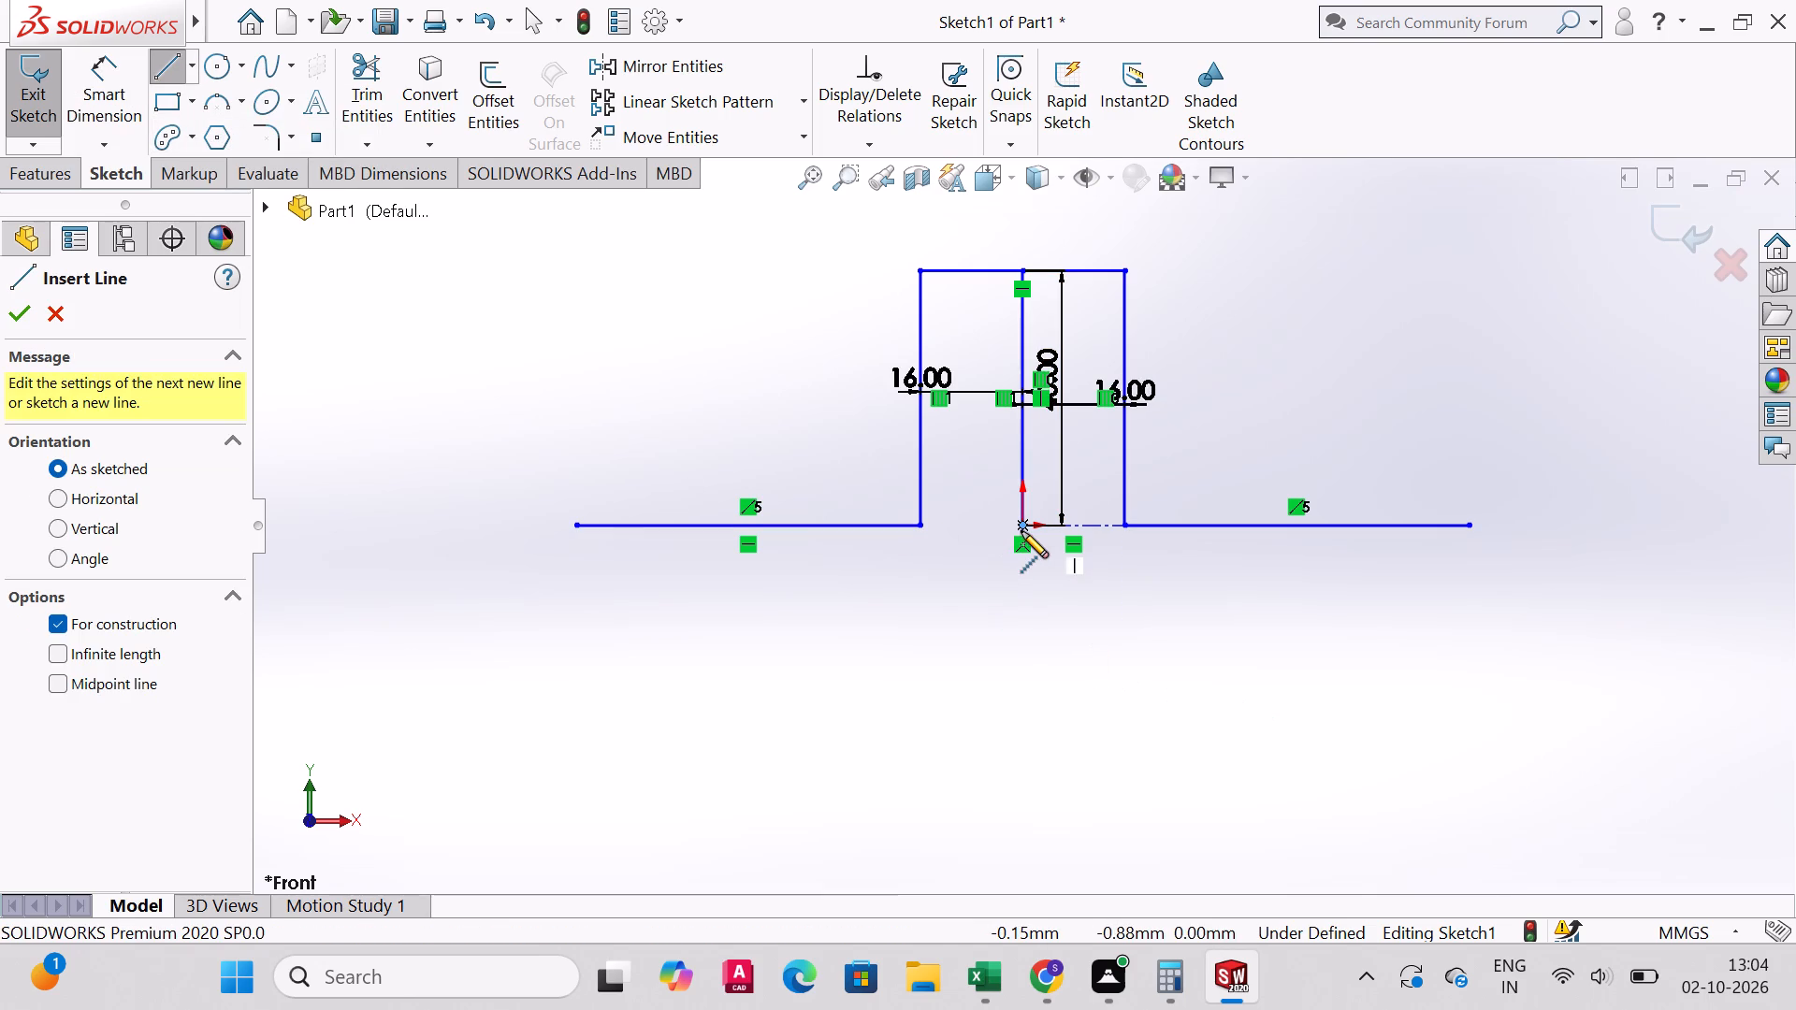
left_click(1021, 527)
left_click(923, 527)
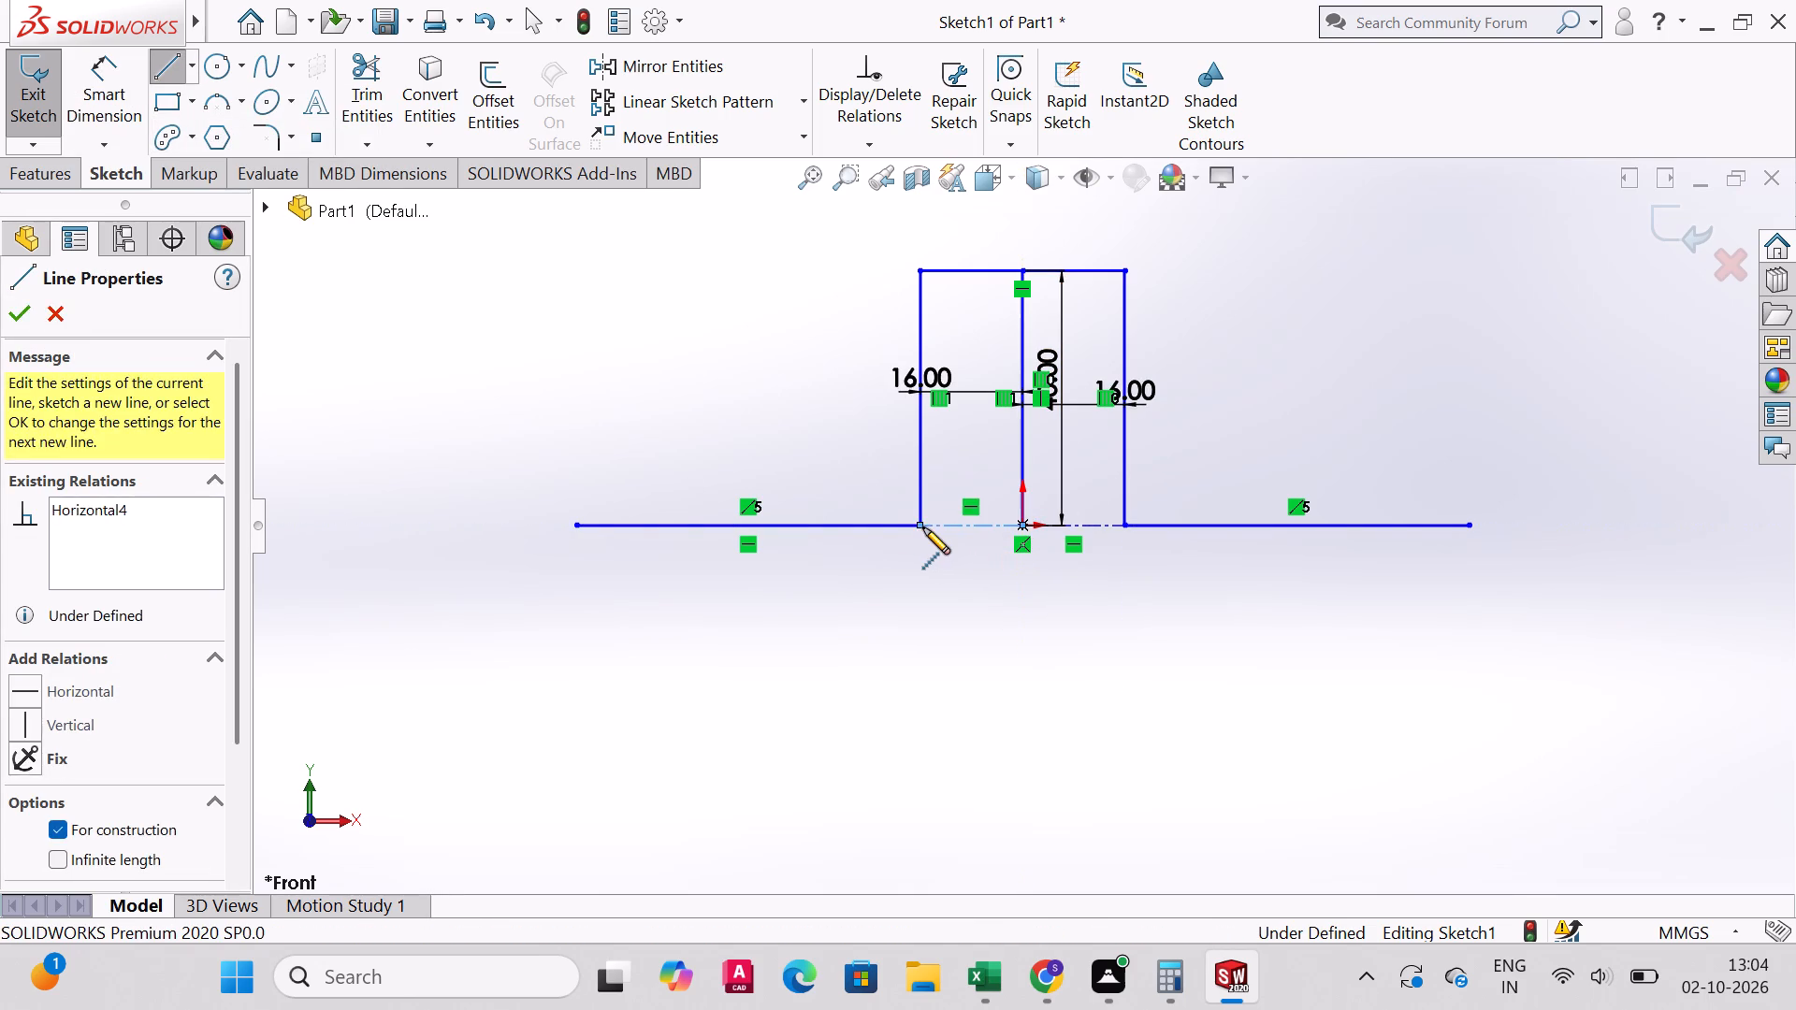
right_click(926, 528)
left_click(1037, 557)
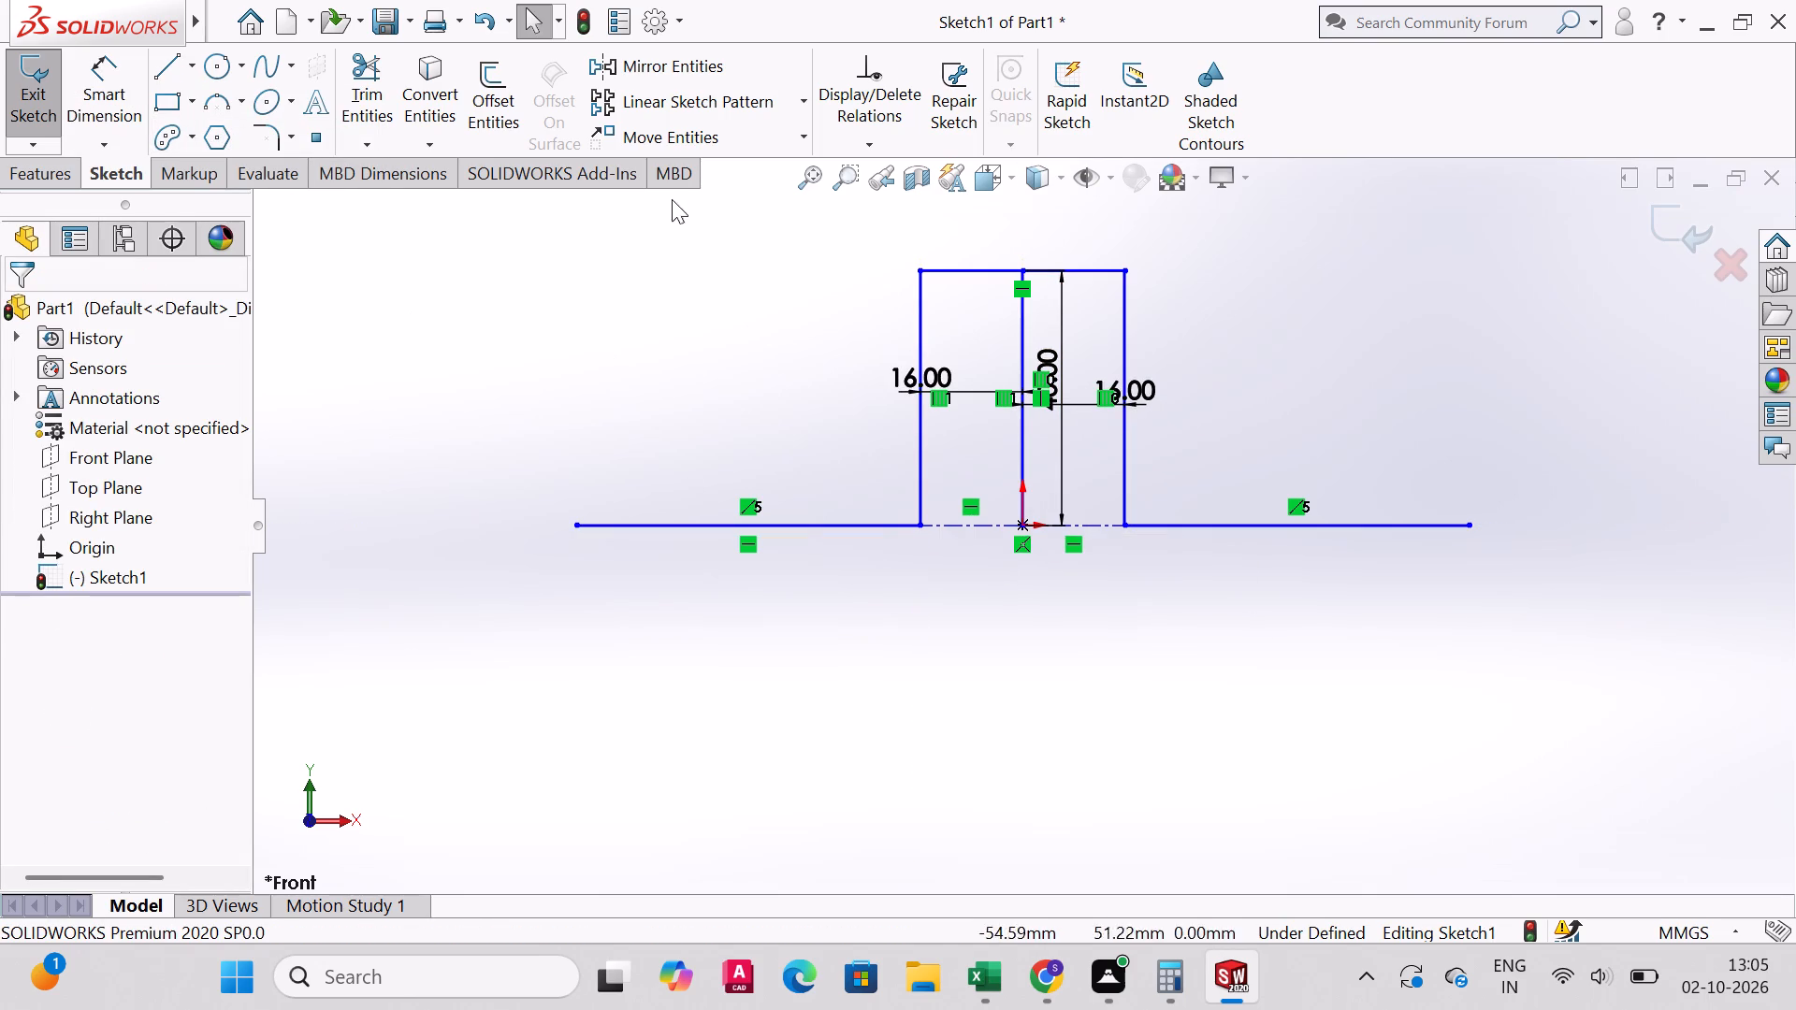
Dimension the overall distance between the two outer baseline endpoints as 140 mm, placing the text centrally below the sketch.
left_click(116, 76)
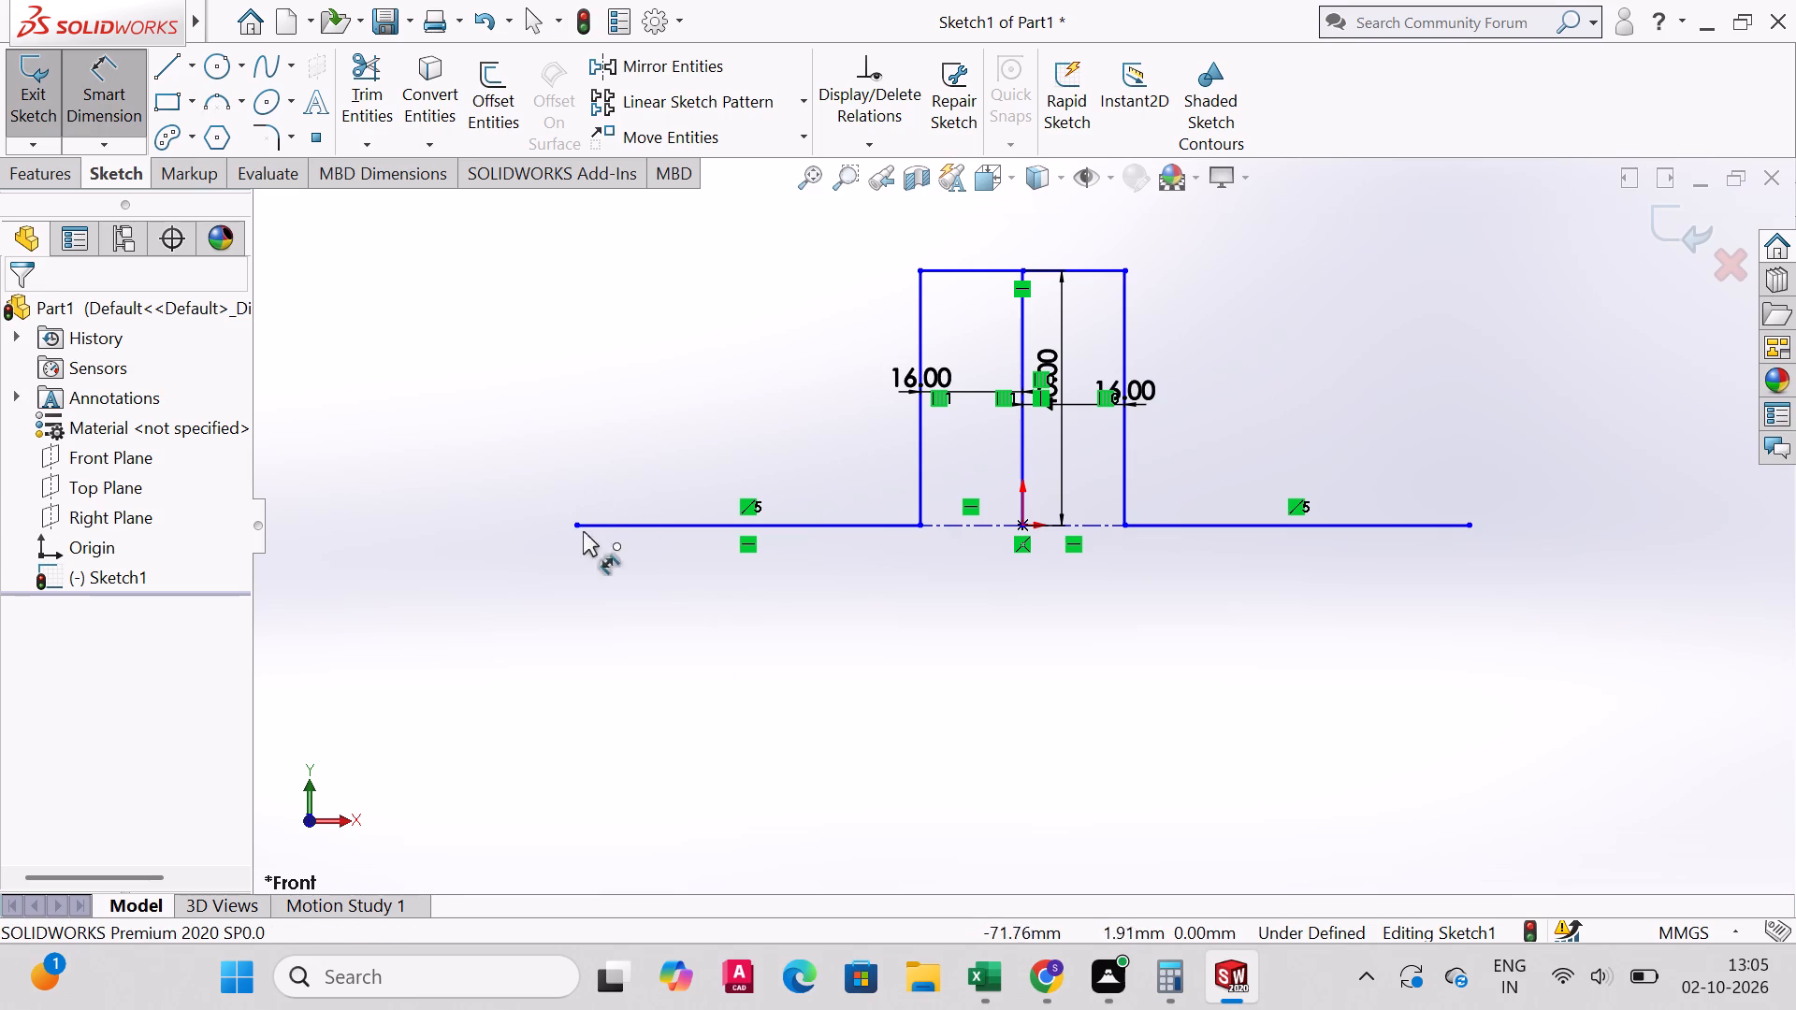
left_click(579, 527)
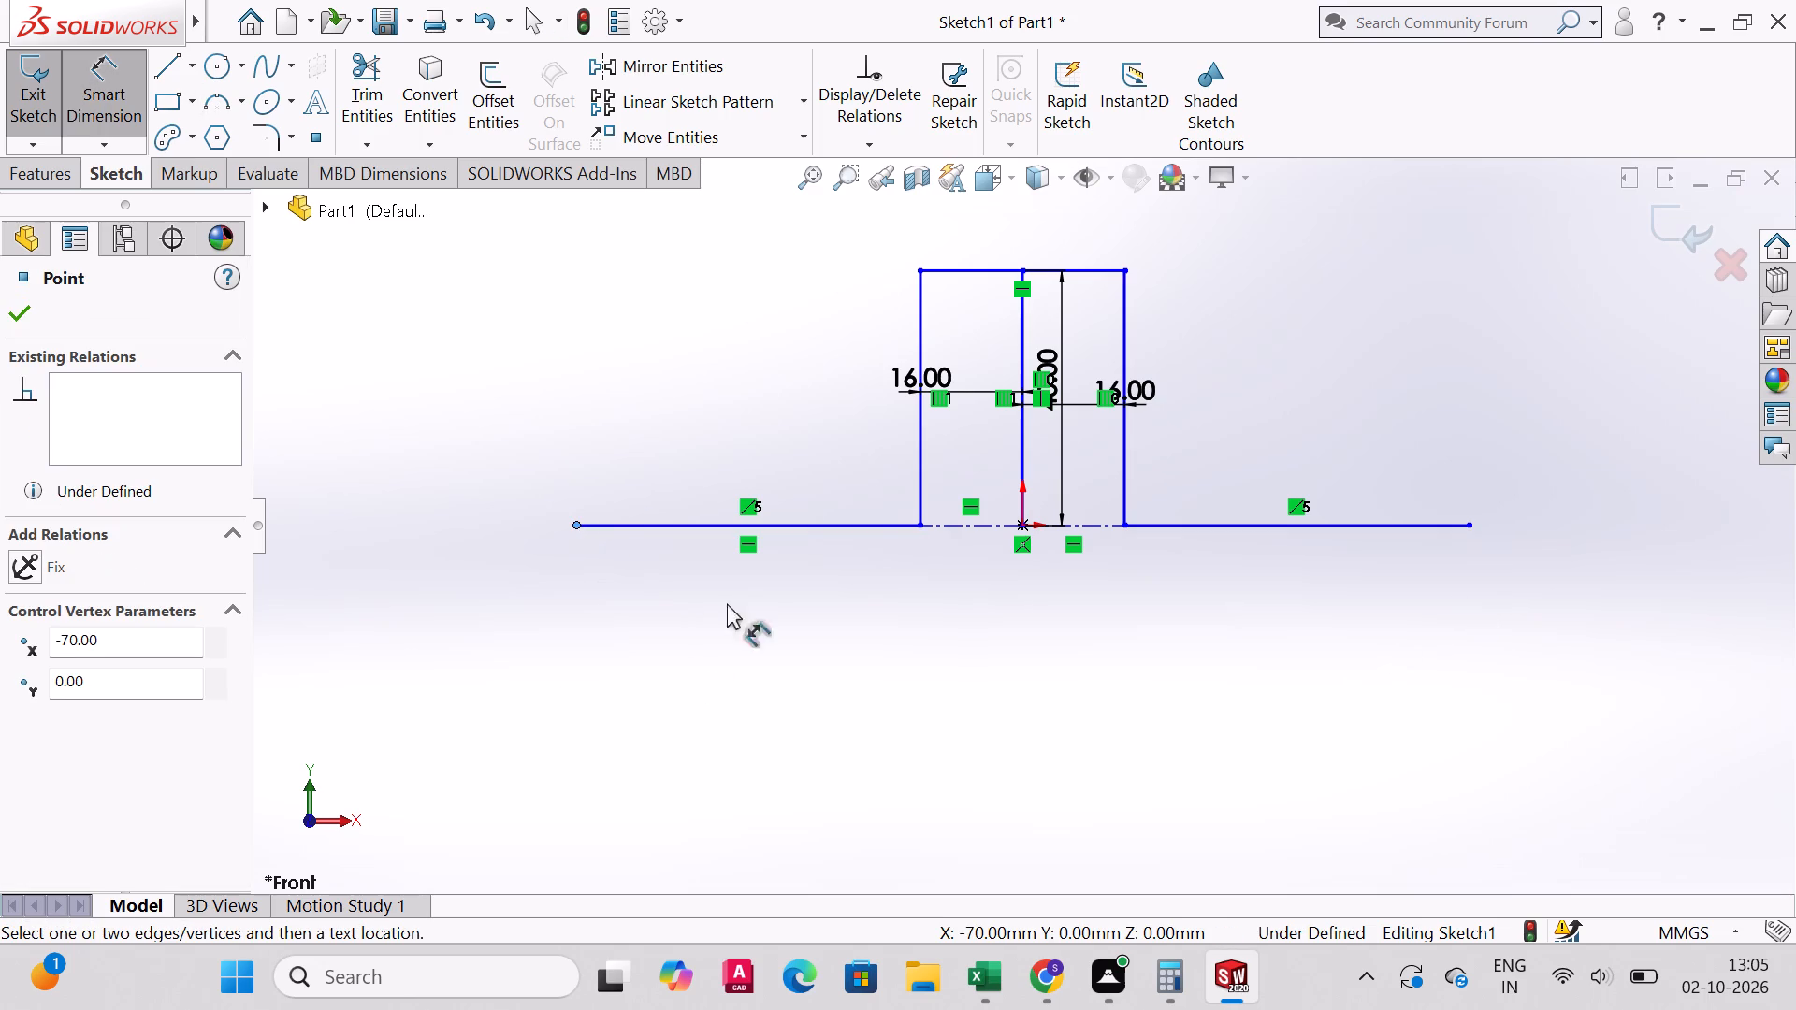
left_click(573, 522)
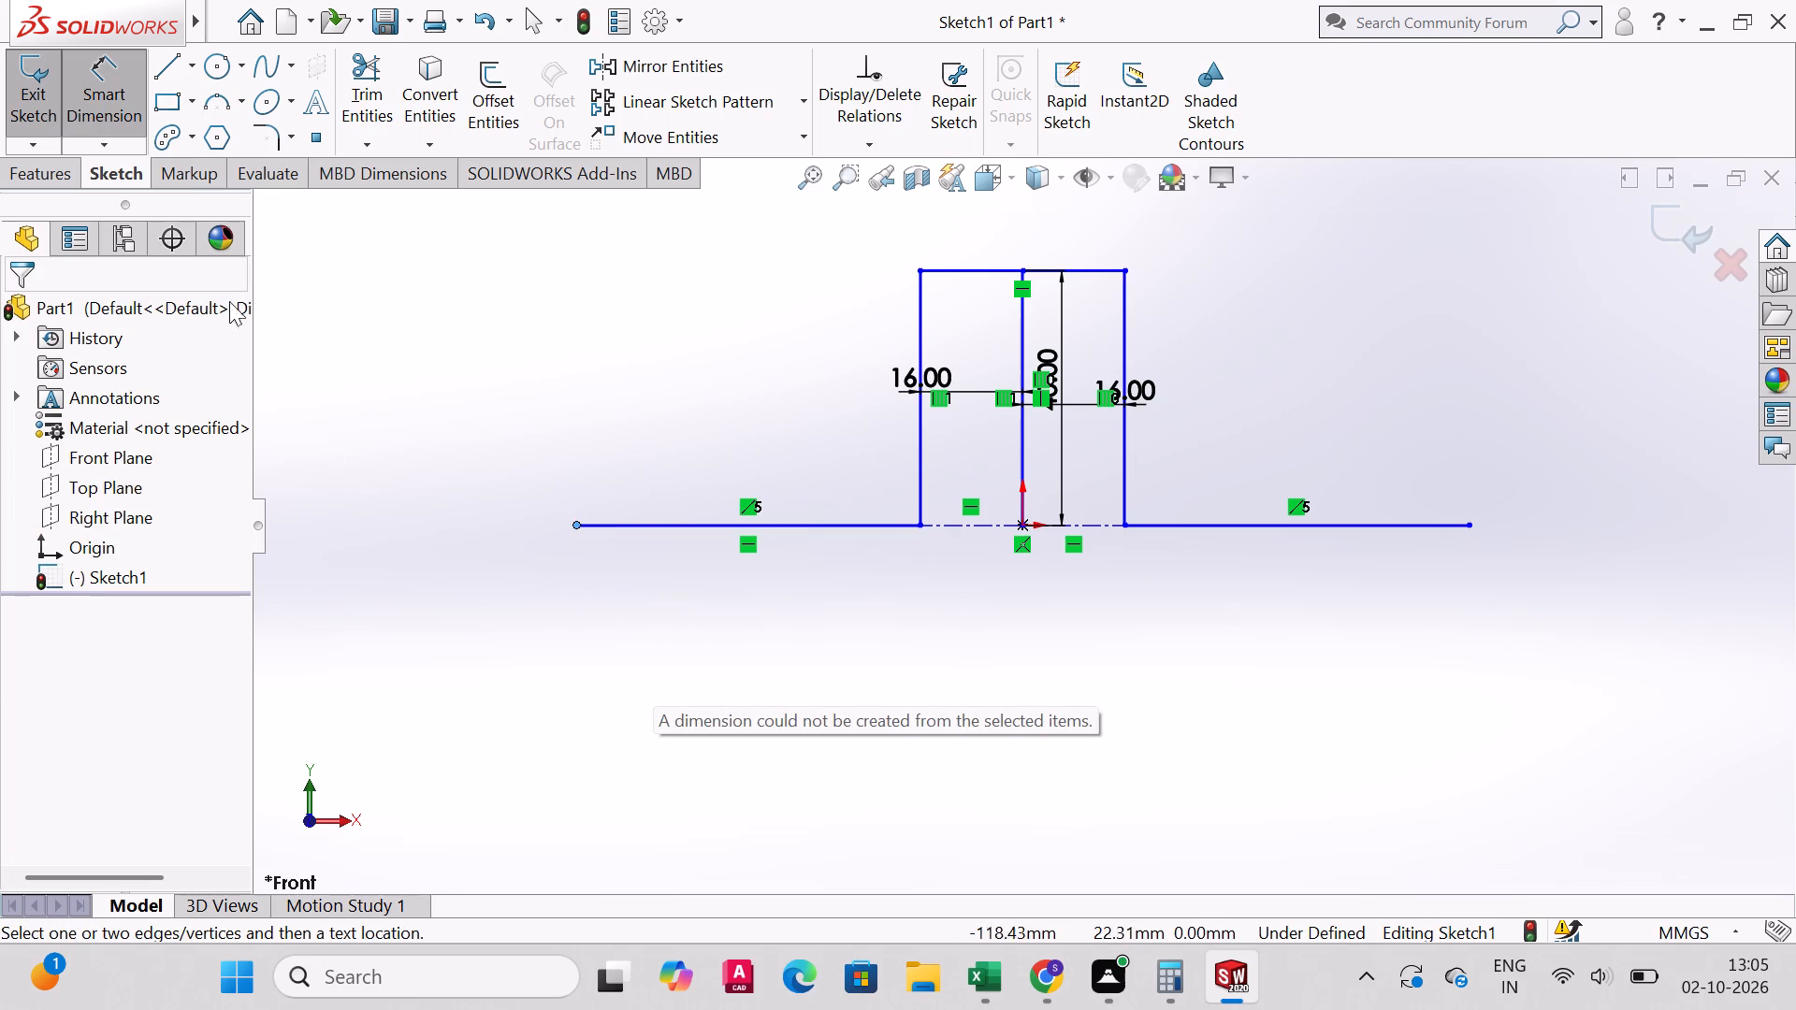
left_click(94, 82)
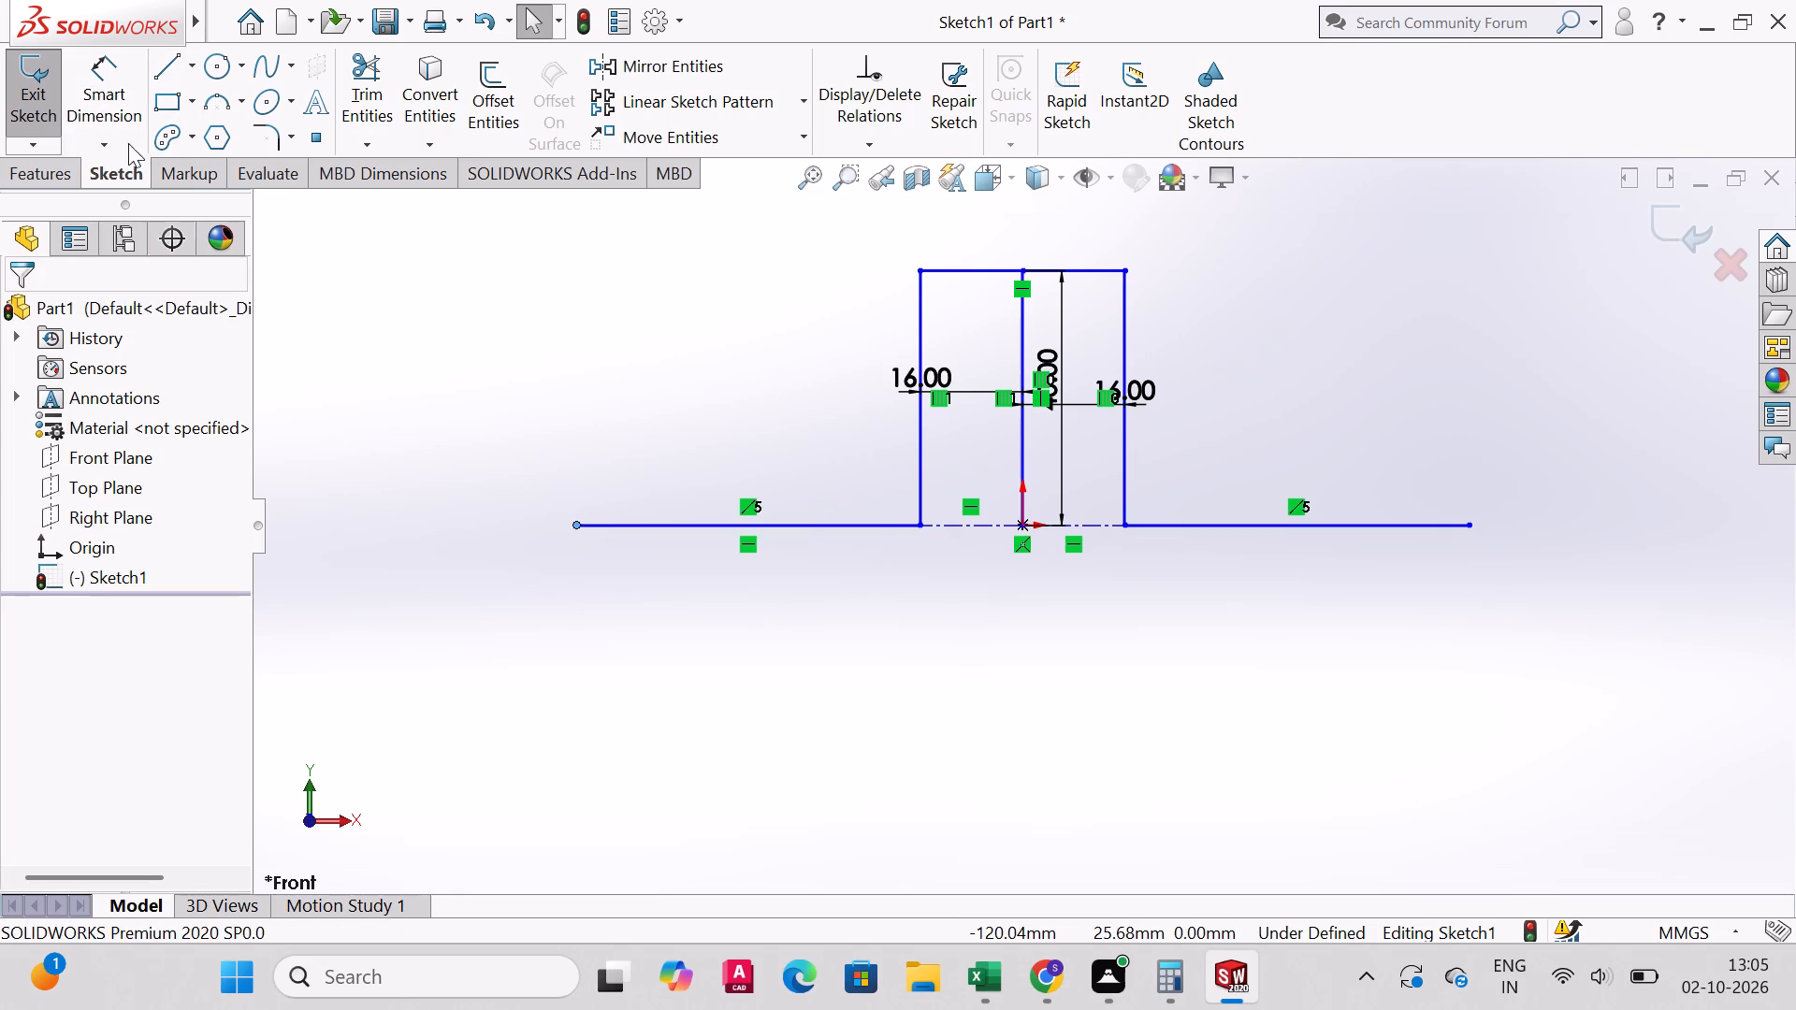
left_click(123, 112)
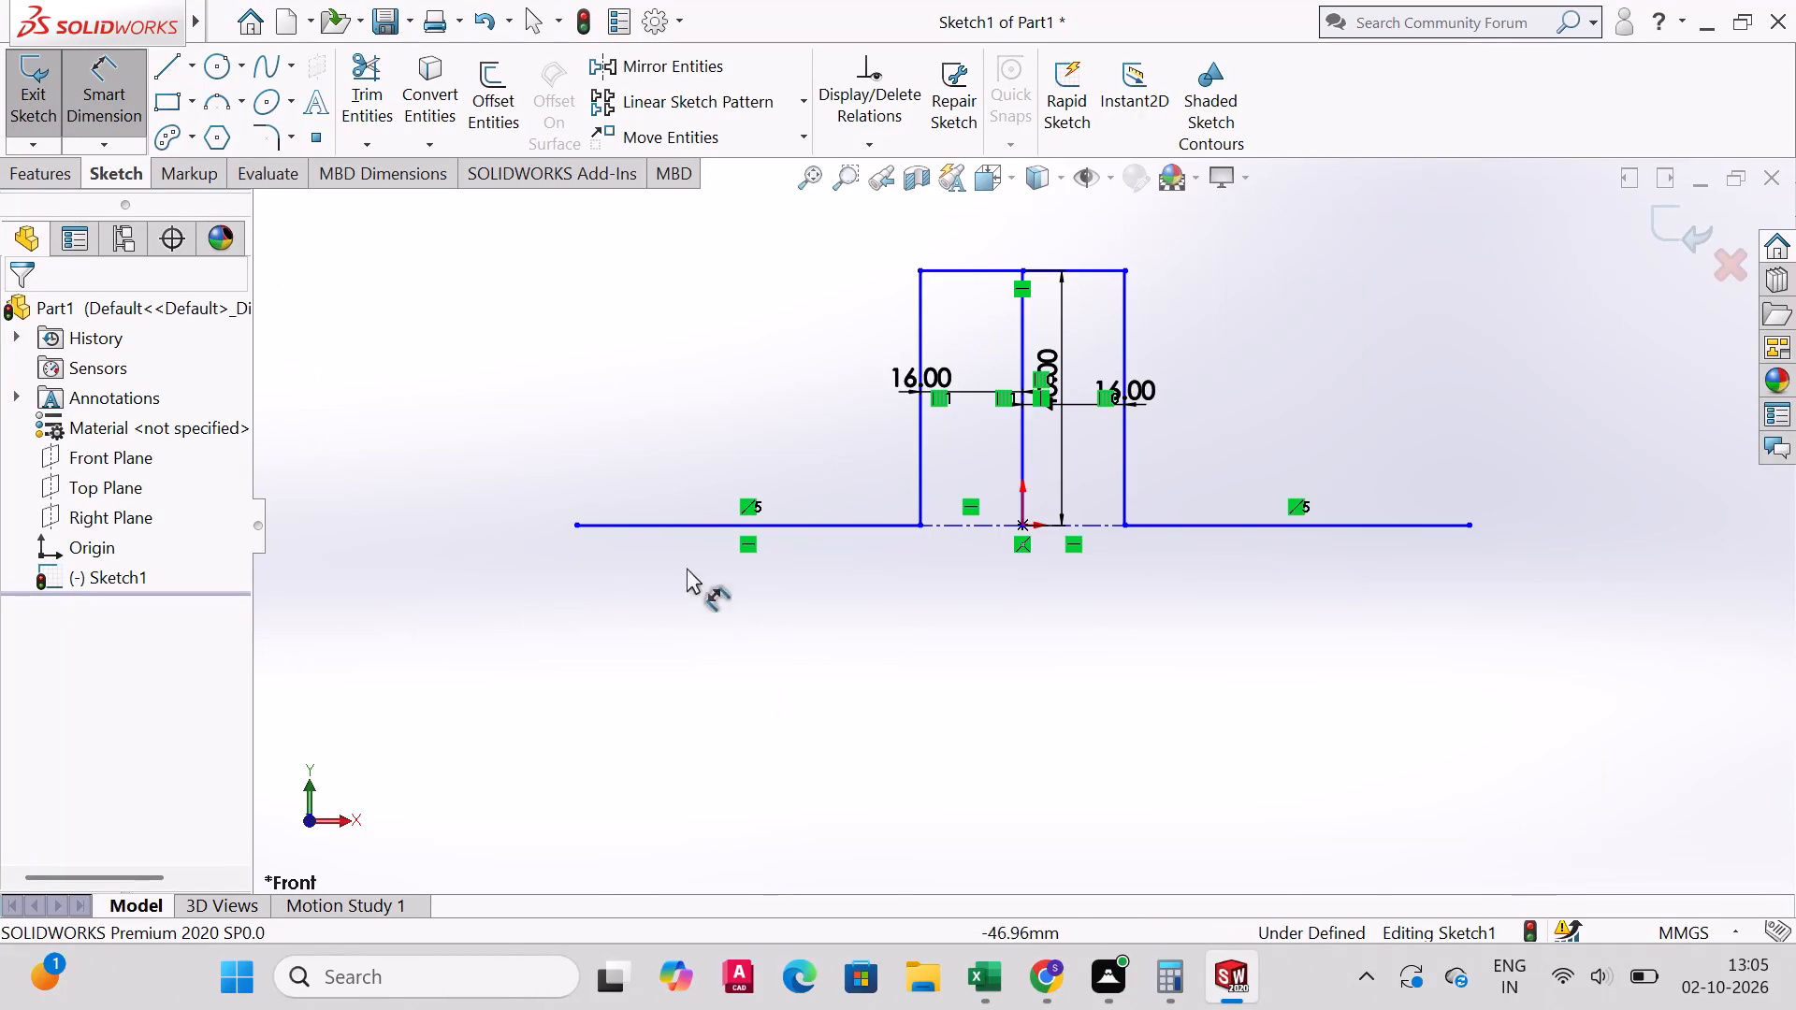
left_click(574, 526)
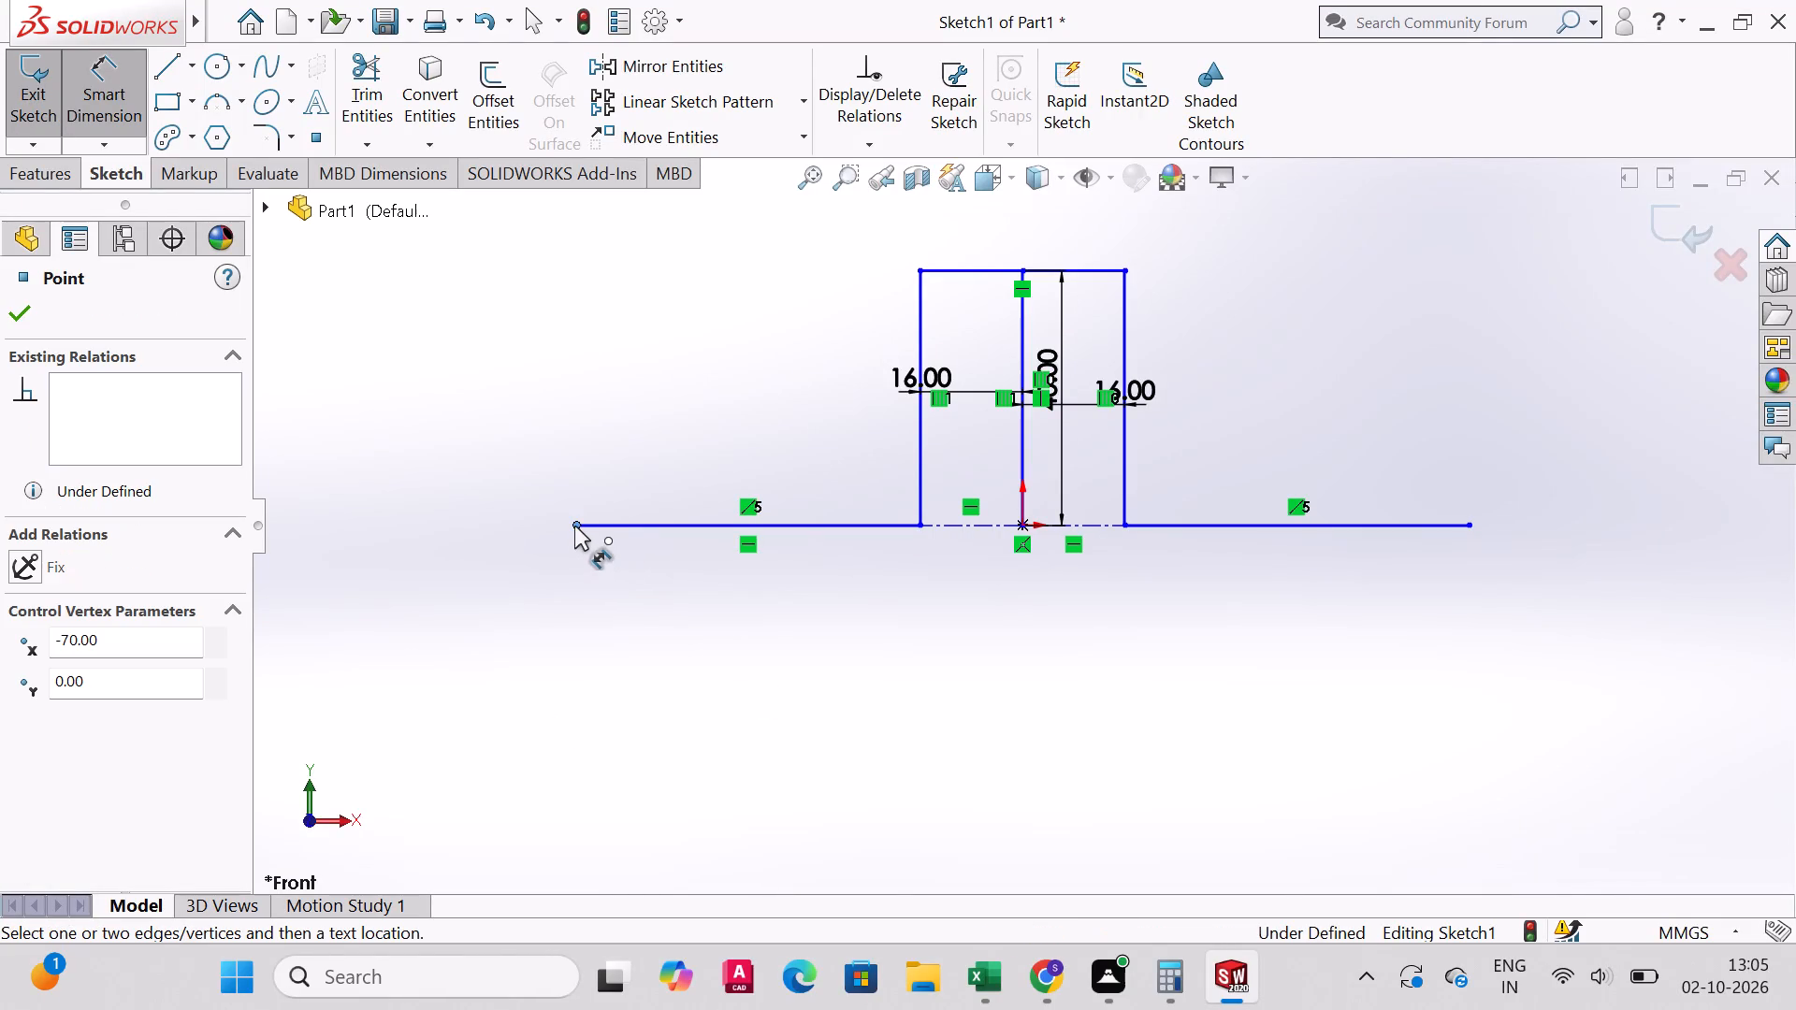
left_click(1470, 525)
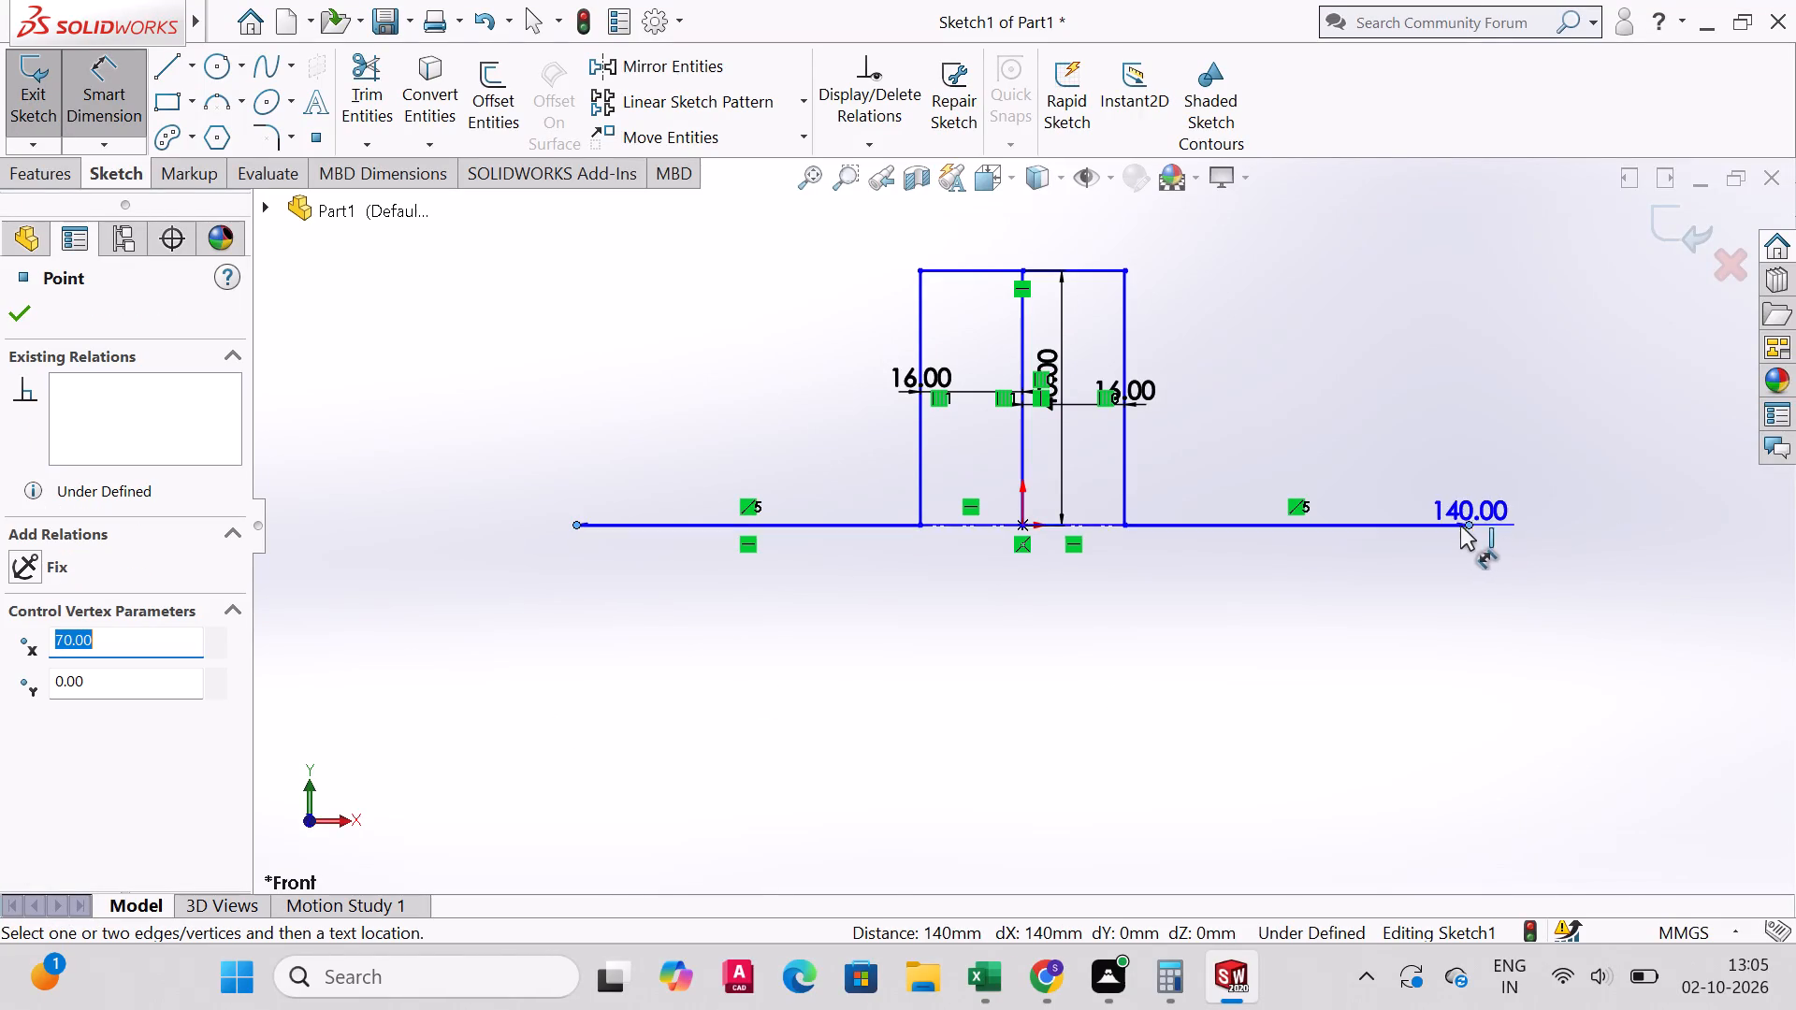
left_click(1002, 665)
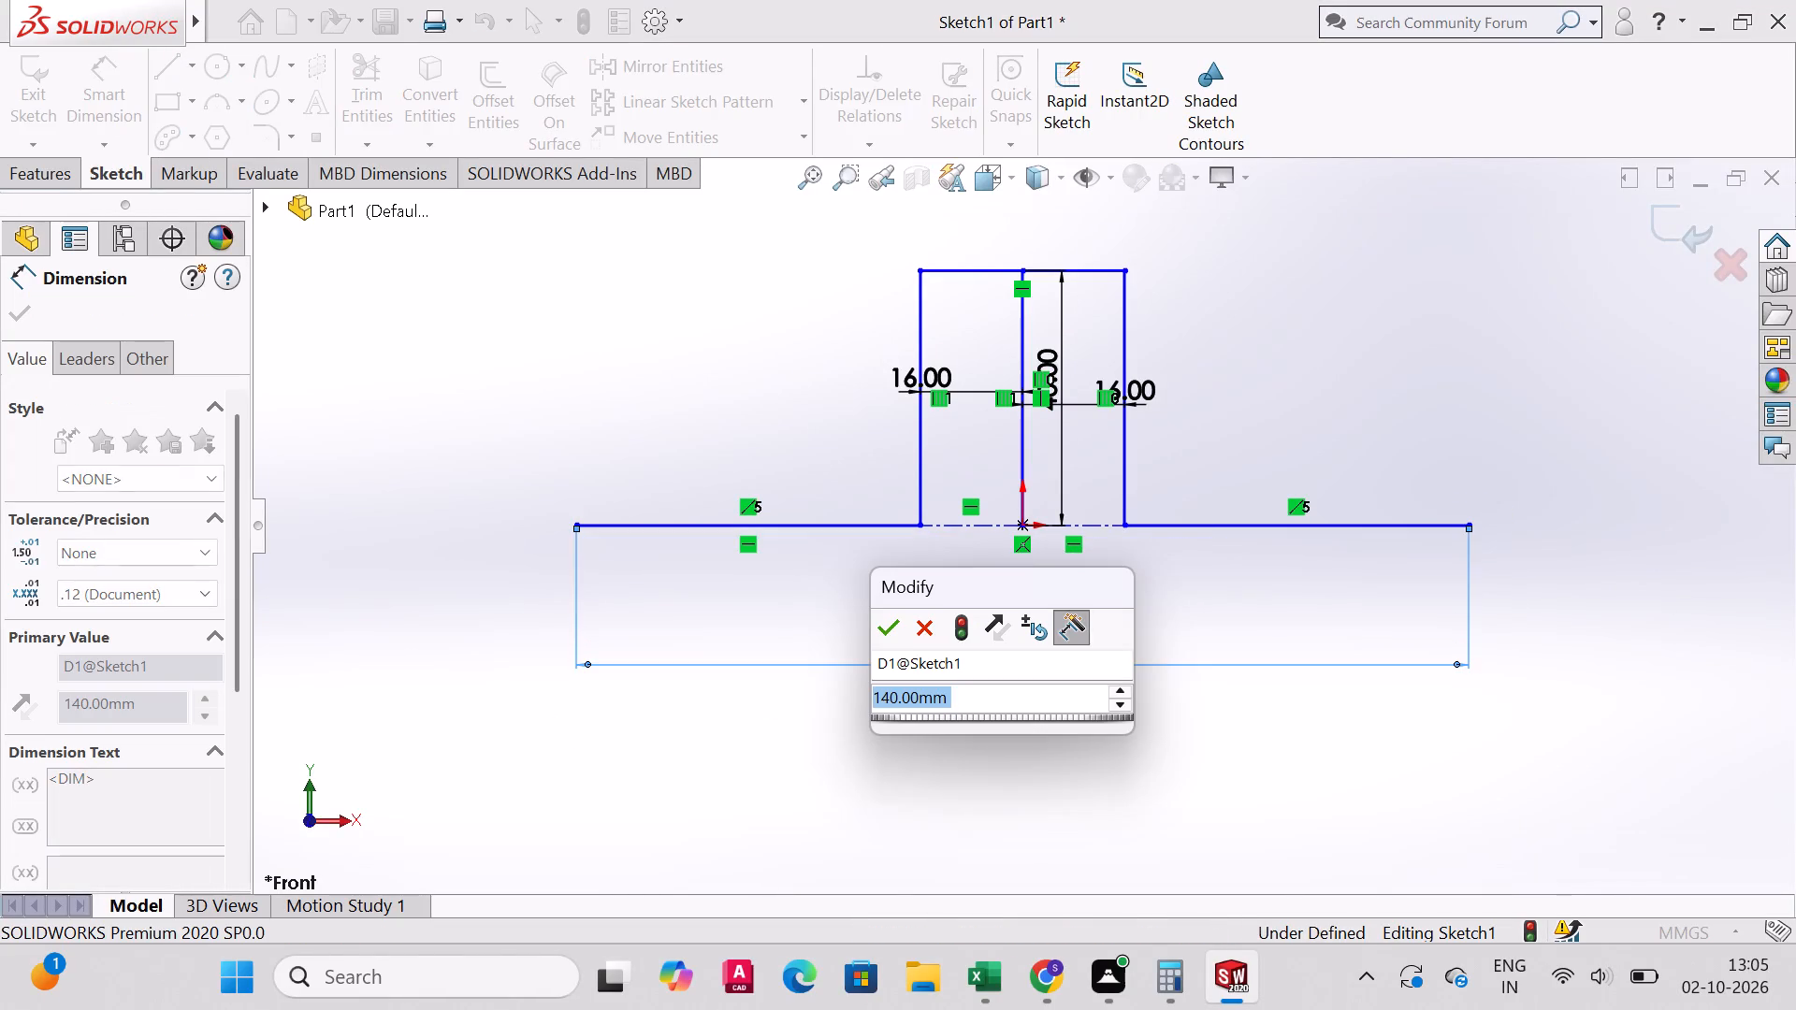
left_click(891, 630)
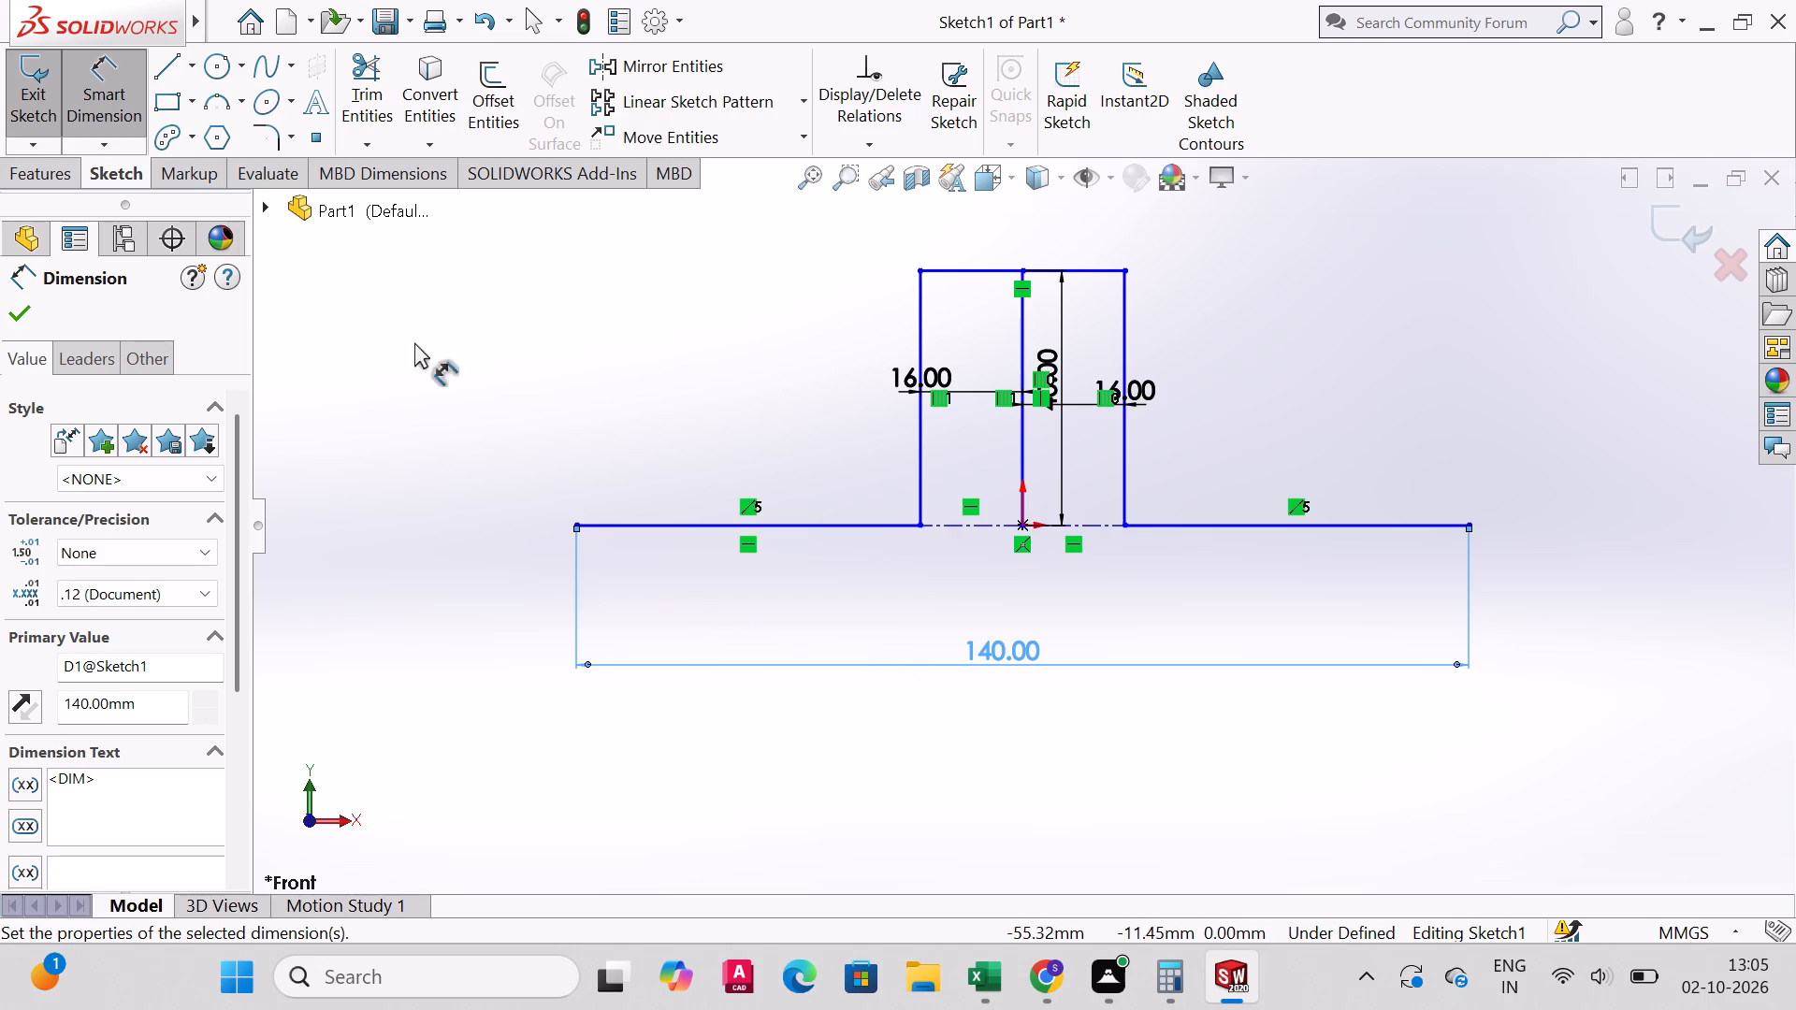
Draw a vertical line about 37 mm long upward from the left outer endpoint of the baseline.
left_click(156, 74)
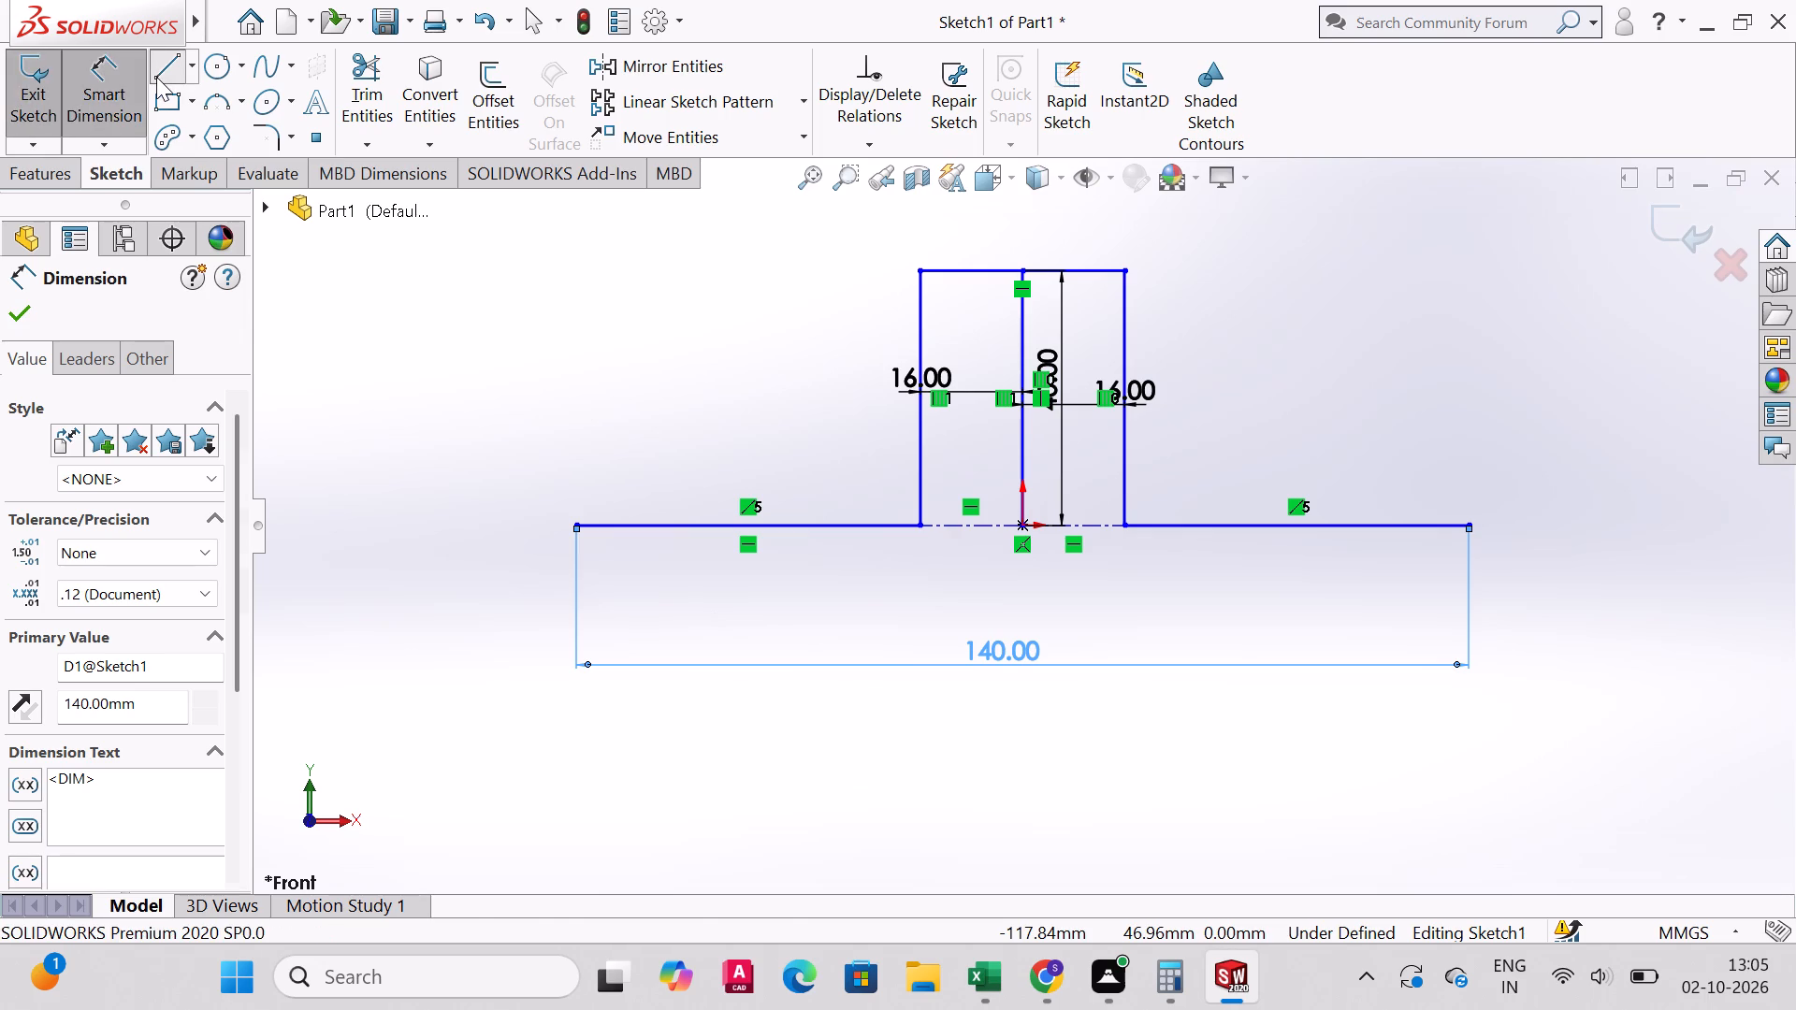
left_click(579, 523)
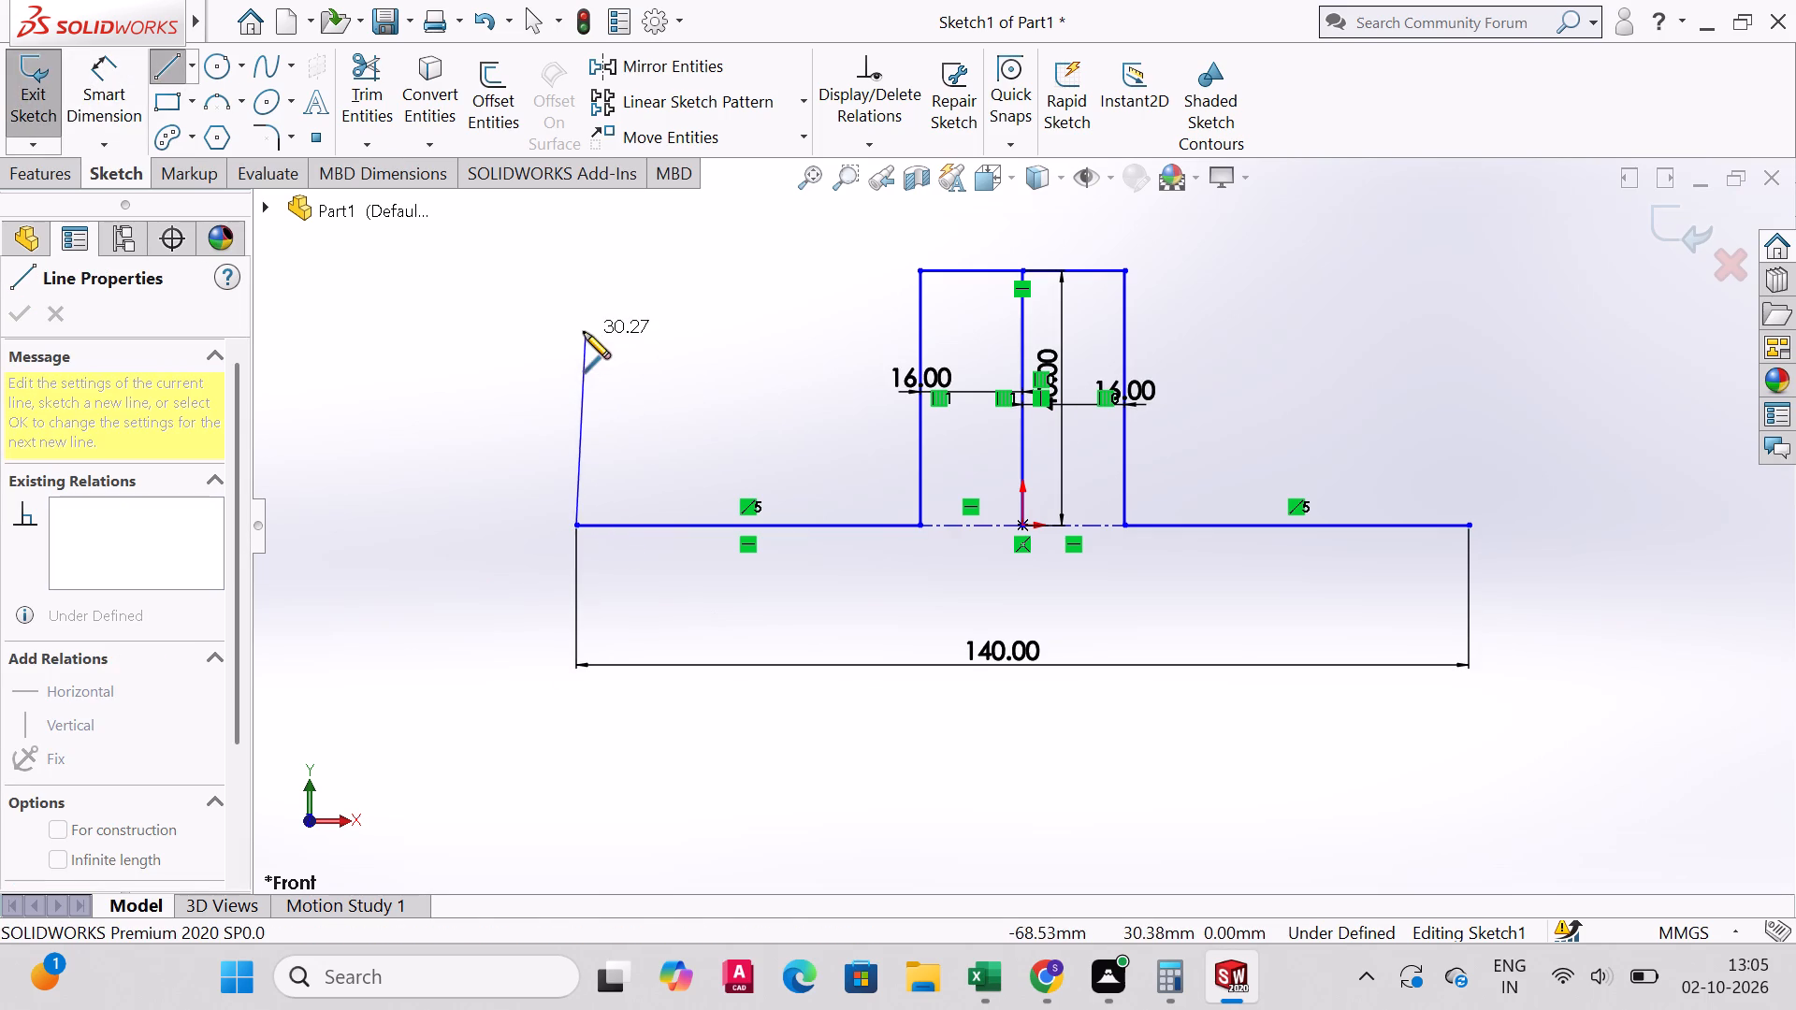
left_click(574, 289)
right_click(574, 288)
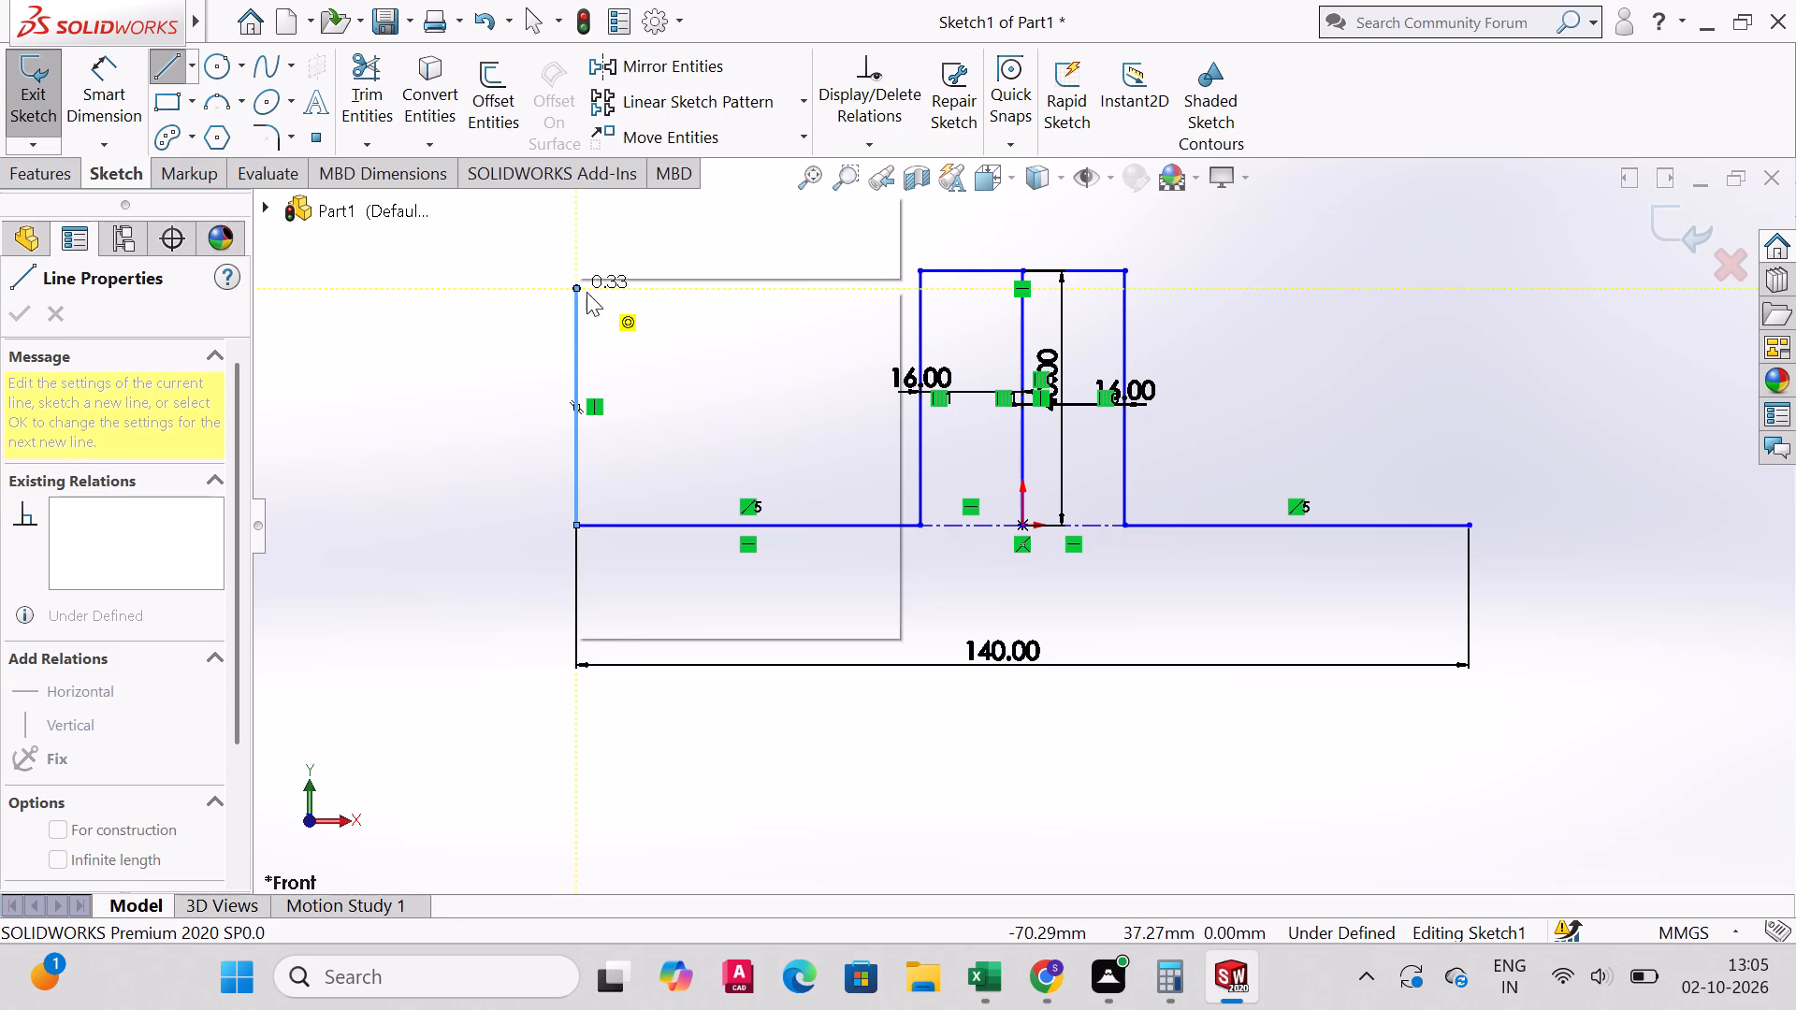
left_click(634, 308)
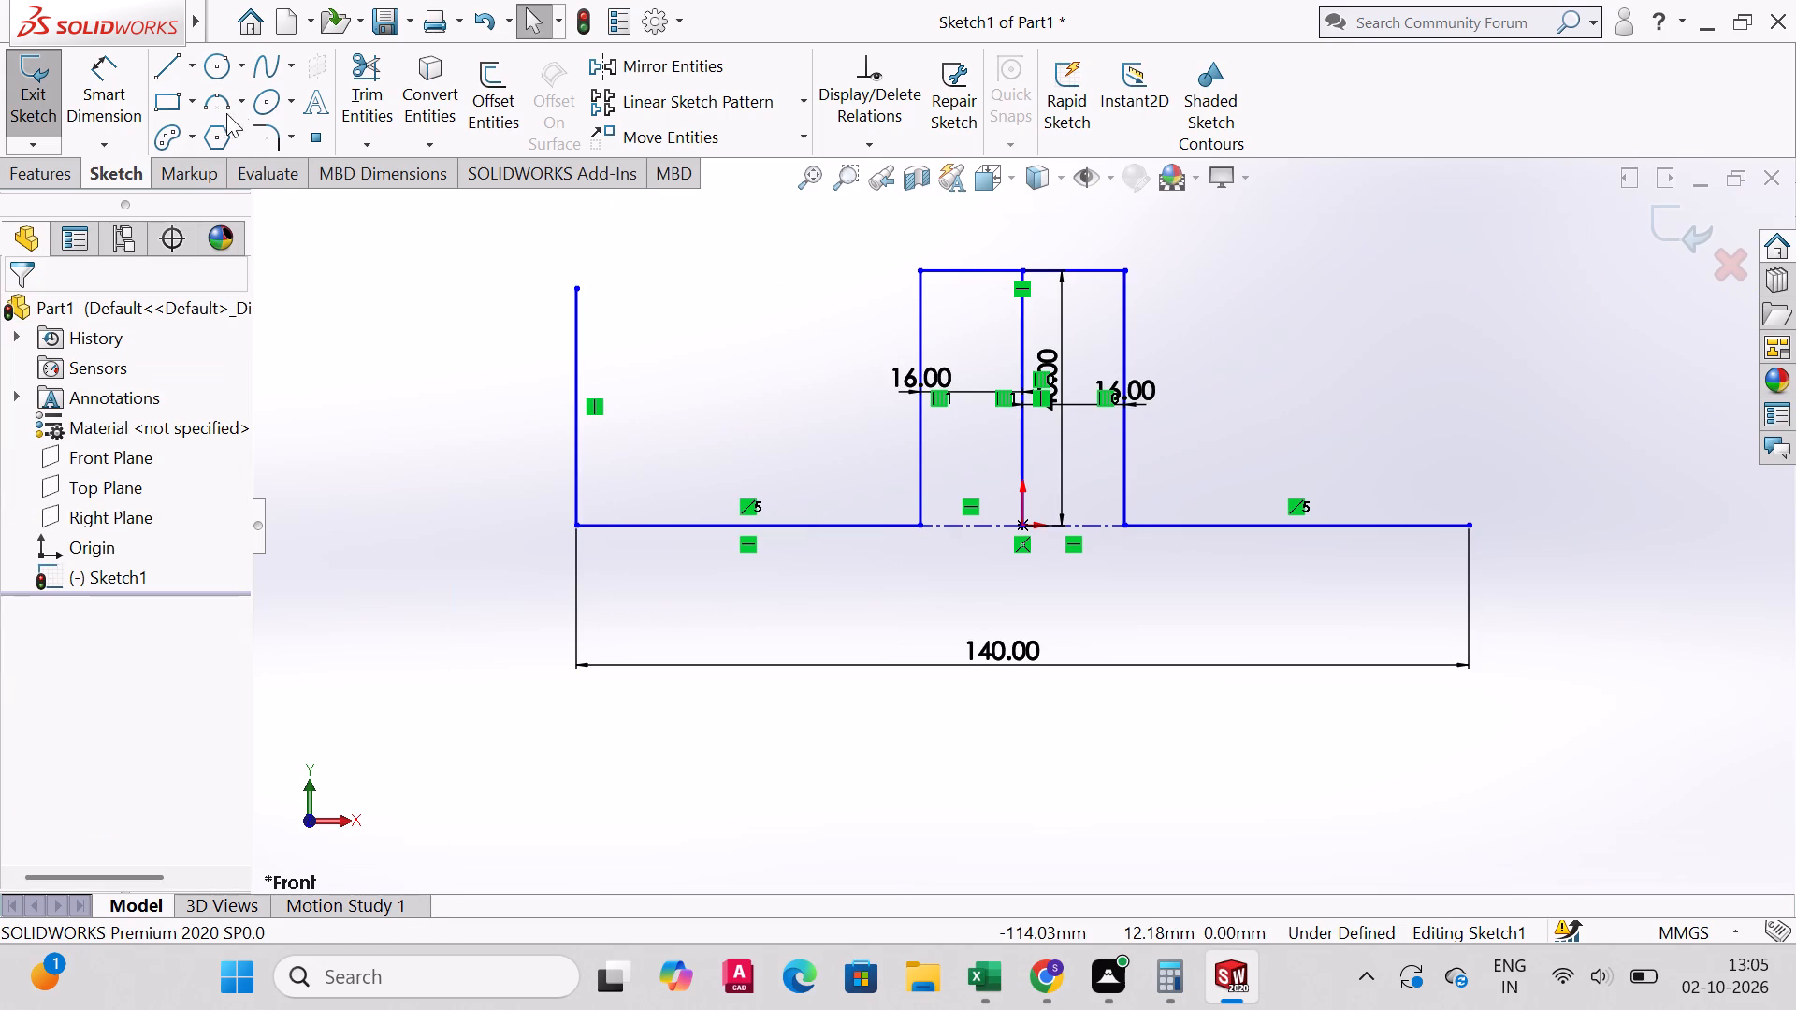
Dimension the left outer vertical line as 56 mm, placing the text on its outer side.
left_click(115, 74)
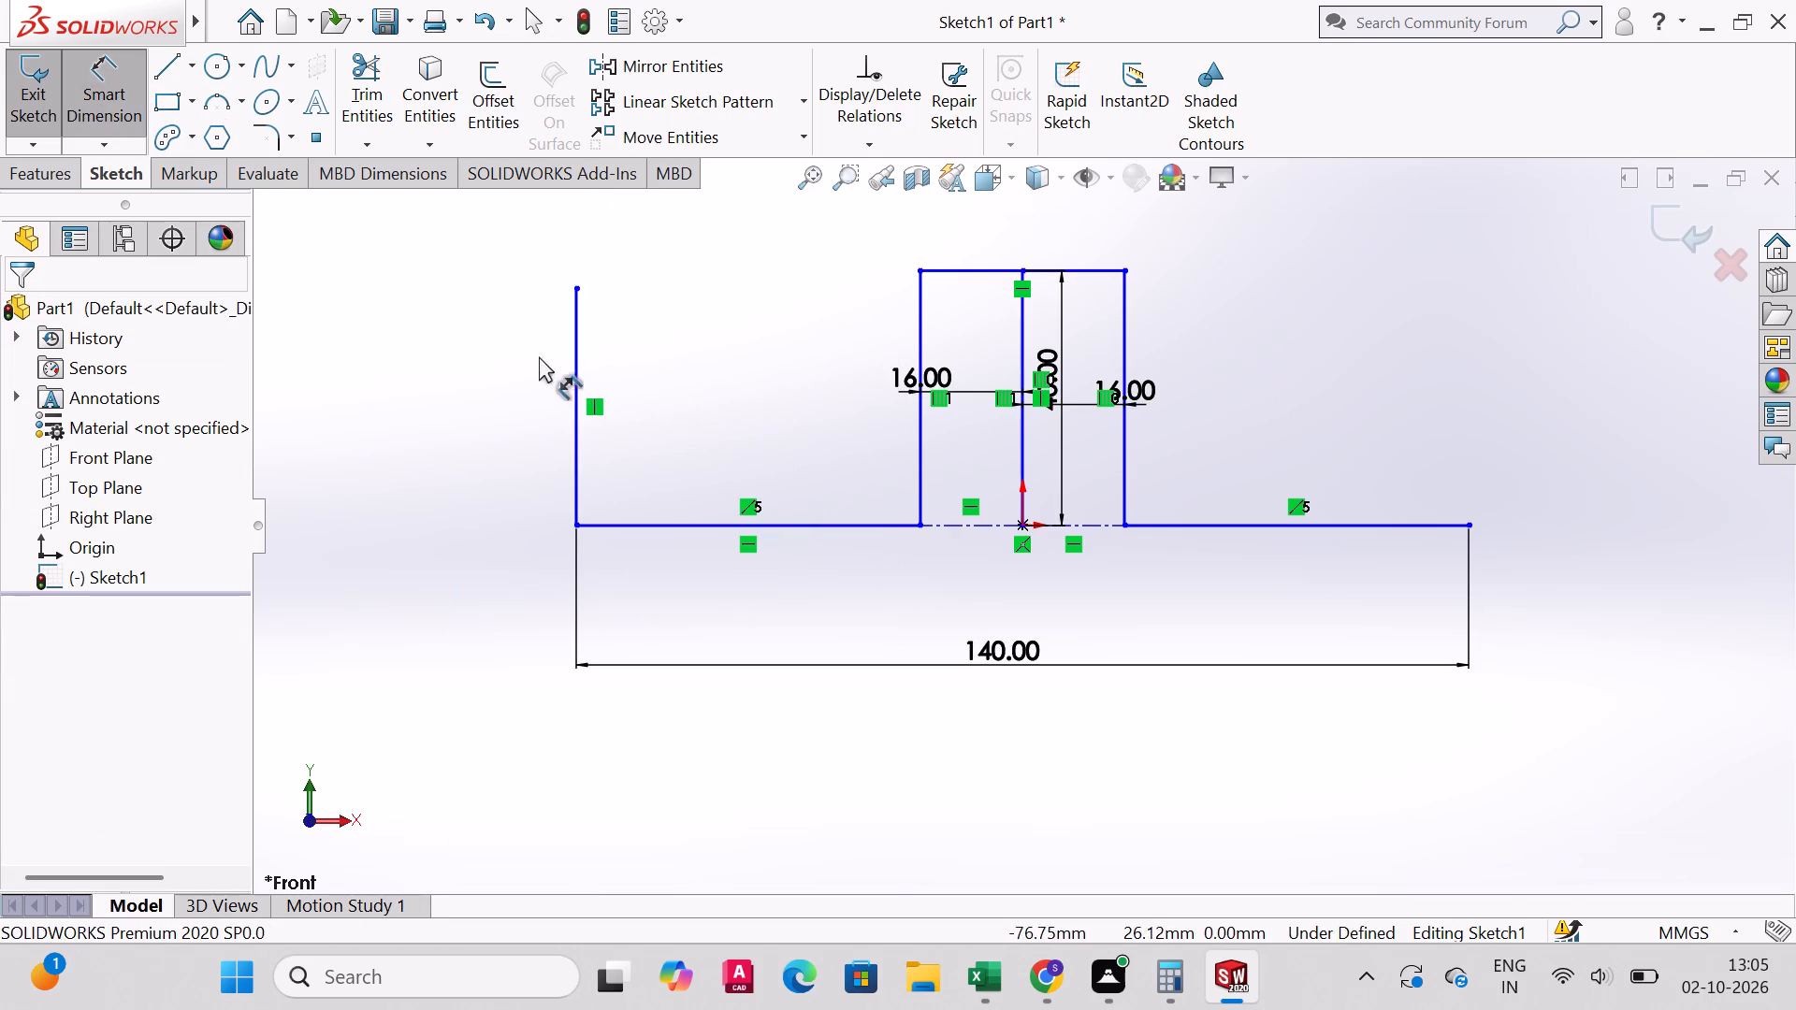
left_click(578, 364)
left_click(485, 372)
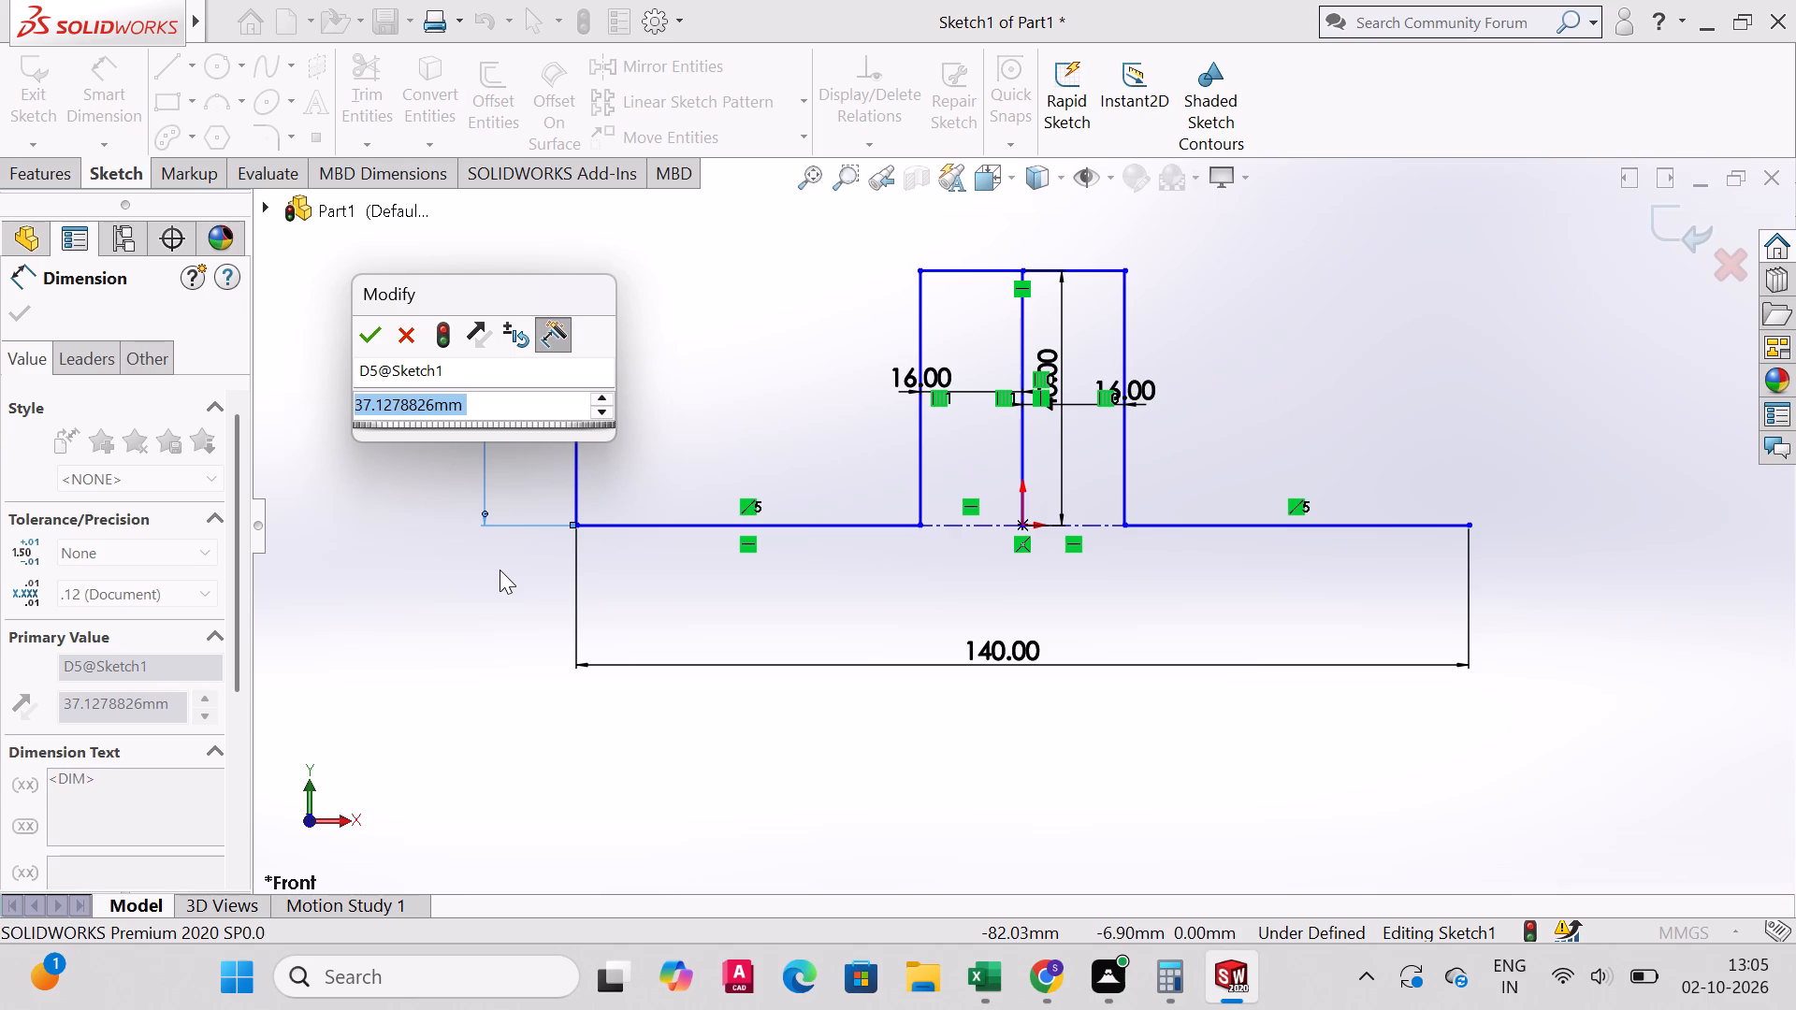
type("56")
key("Return")
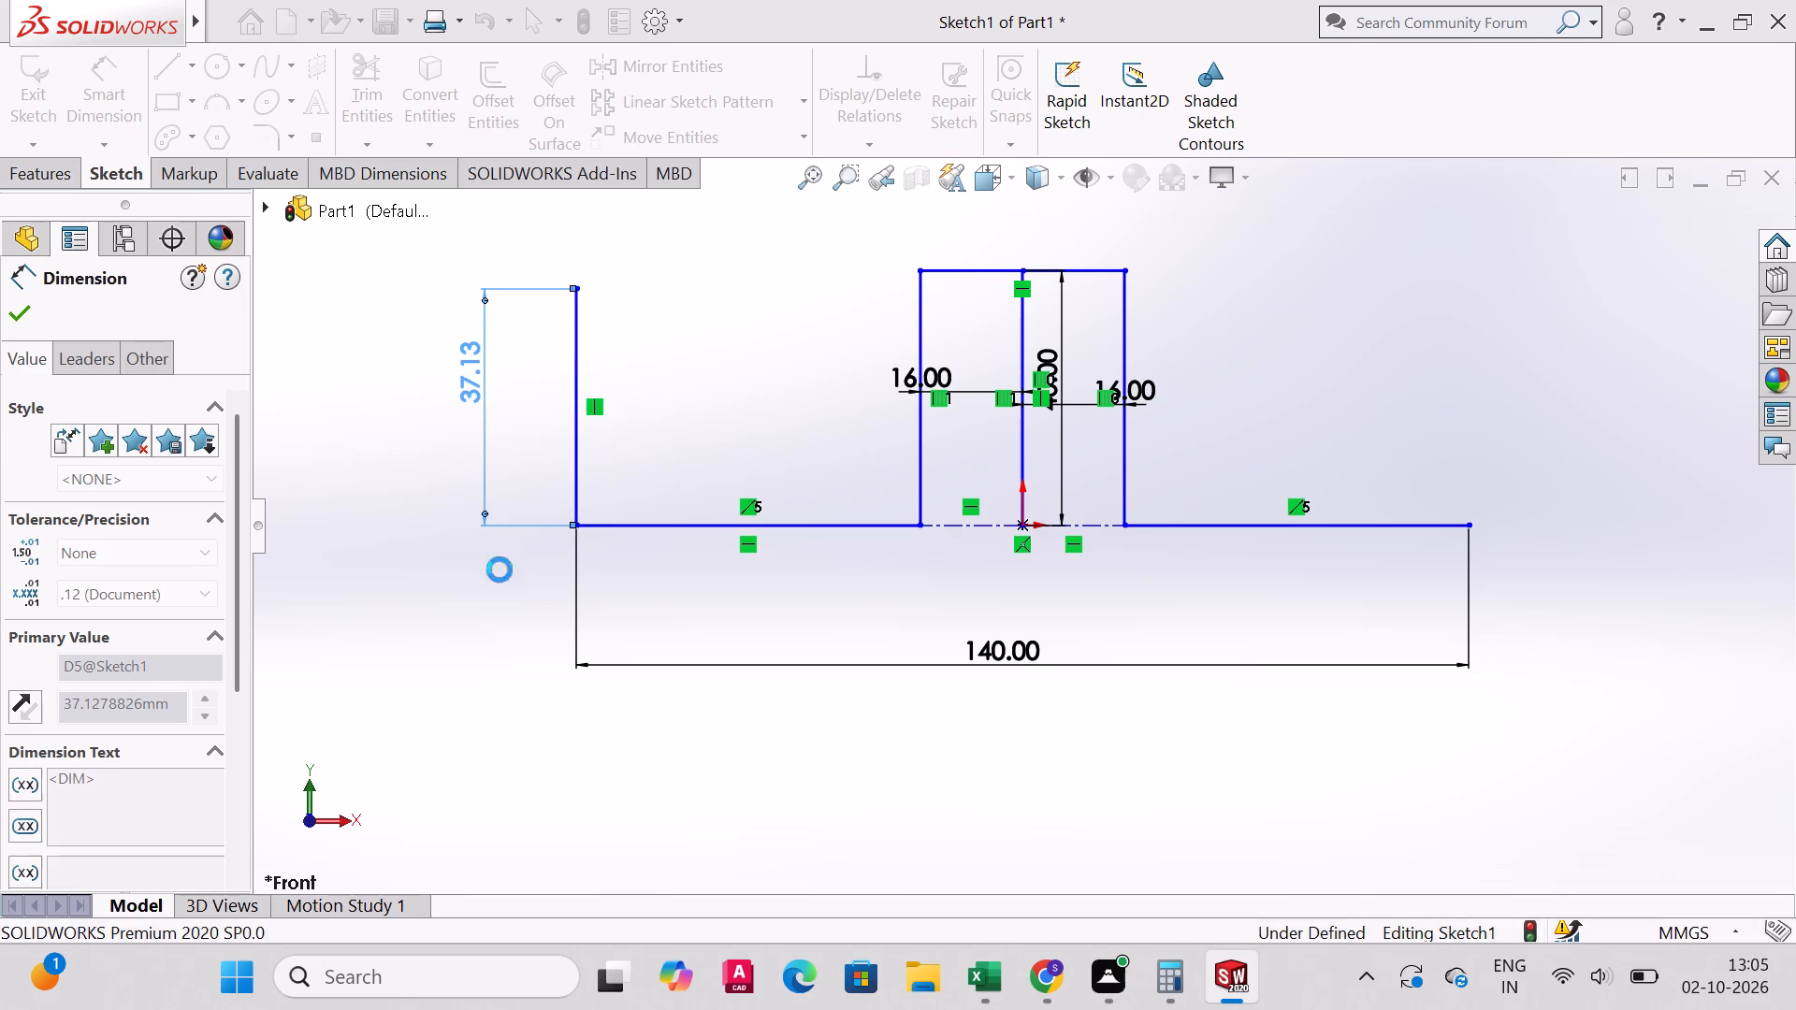
scroll(595, 496, "up", 2)
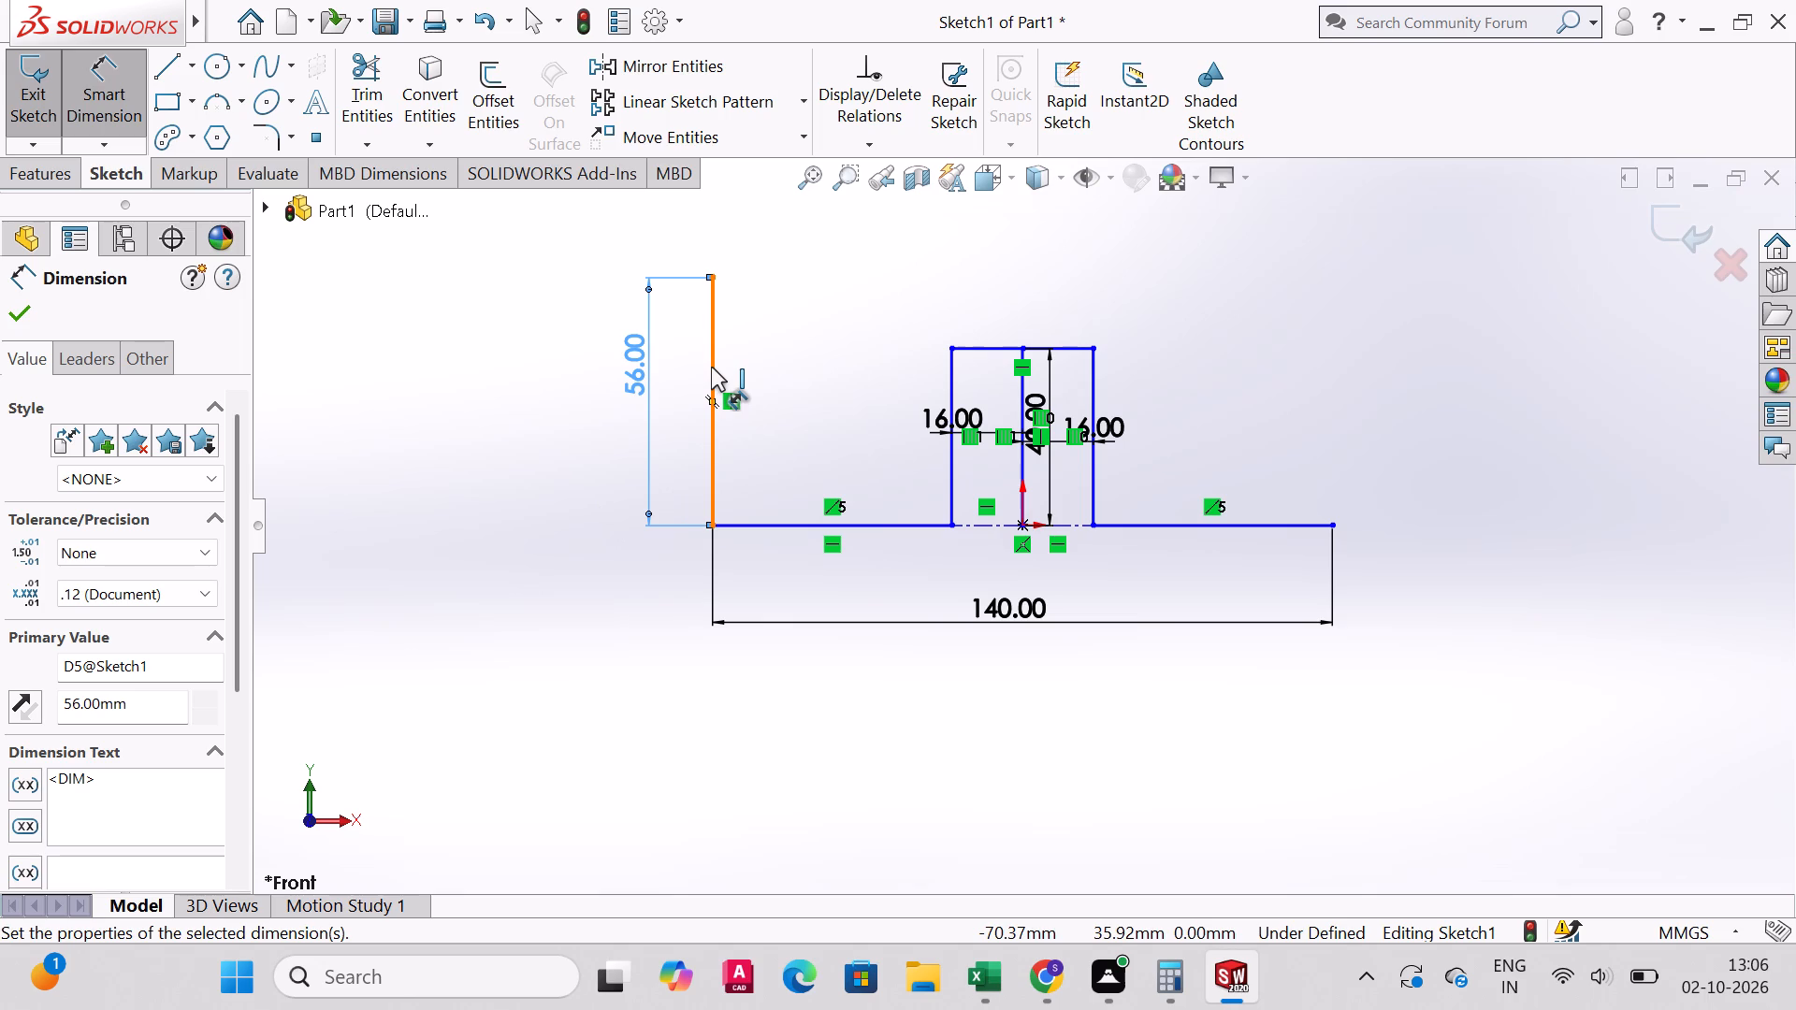
left_click(4, 313)
Mirror the 56 mm outer vertical line about the boss's central vertical line, keeping the original as a copy.
left_click(598, 74)
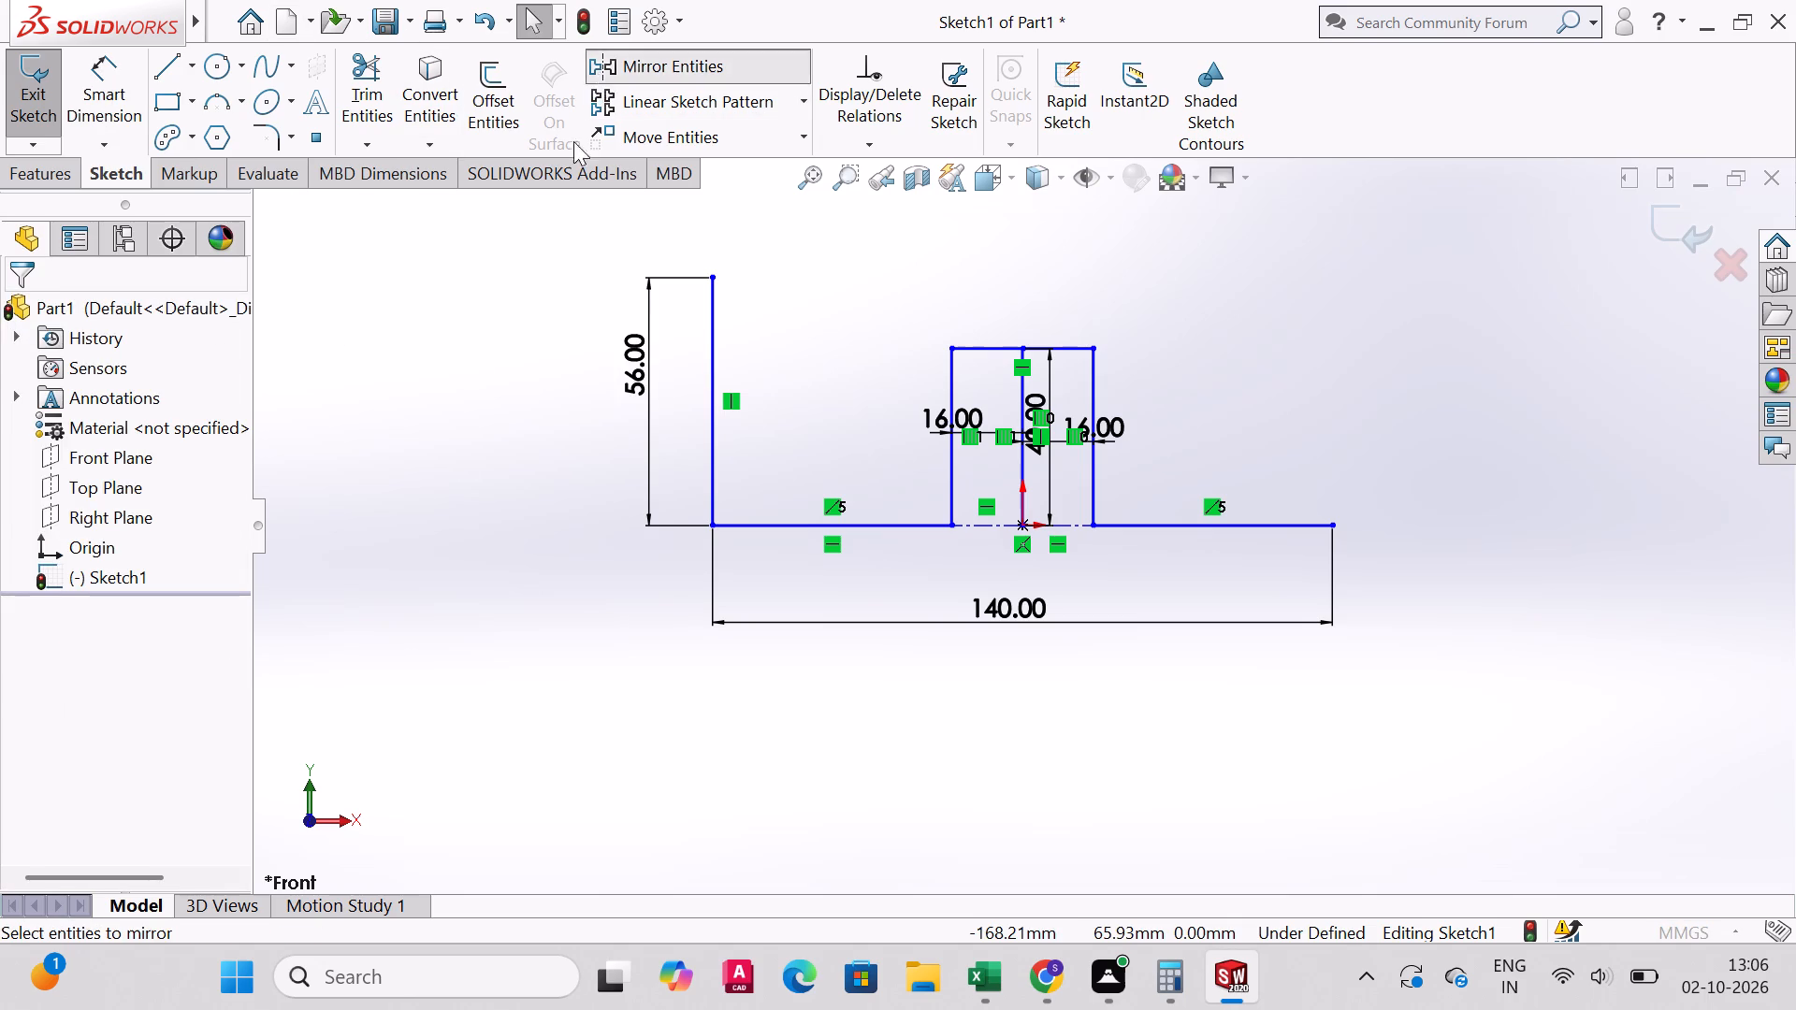
left_click(711, 428)
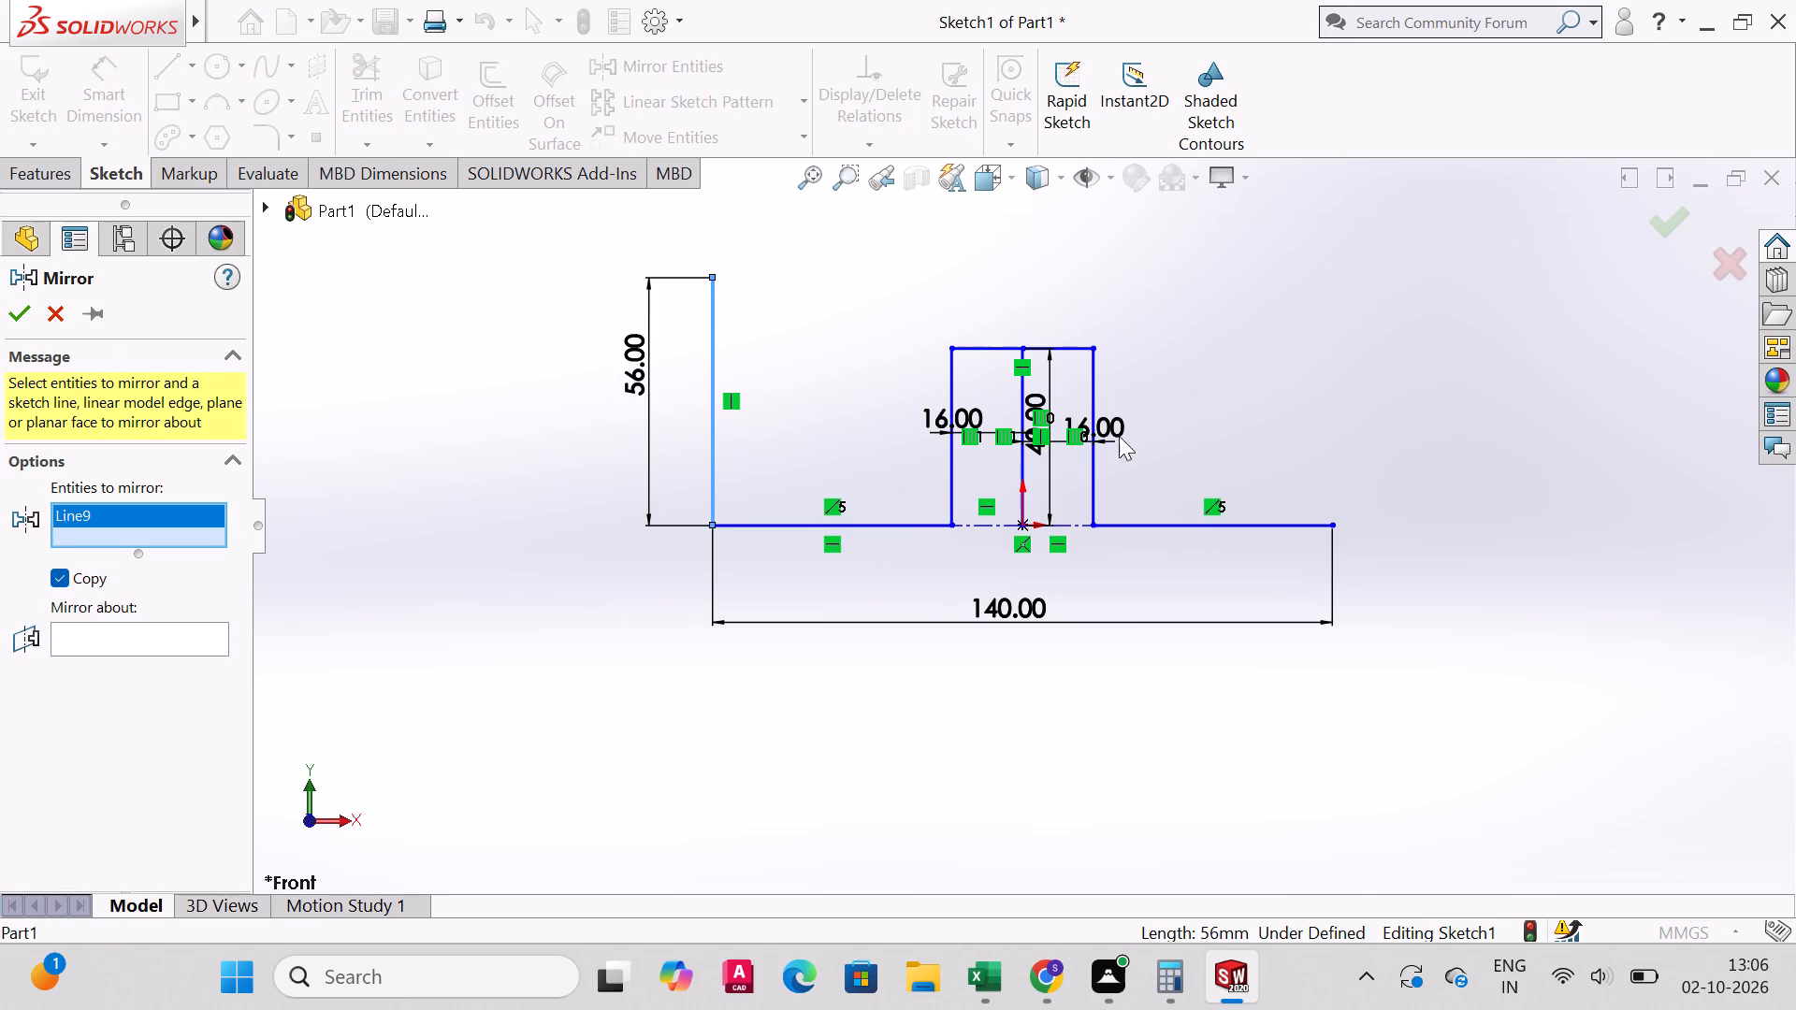
left_click(171, 654)
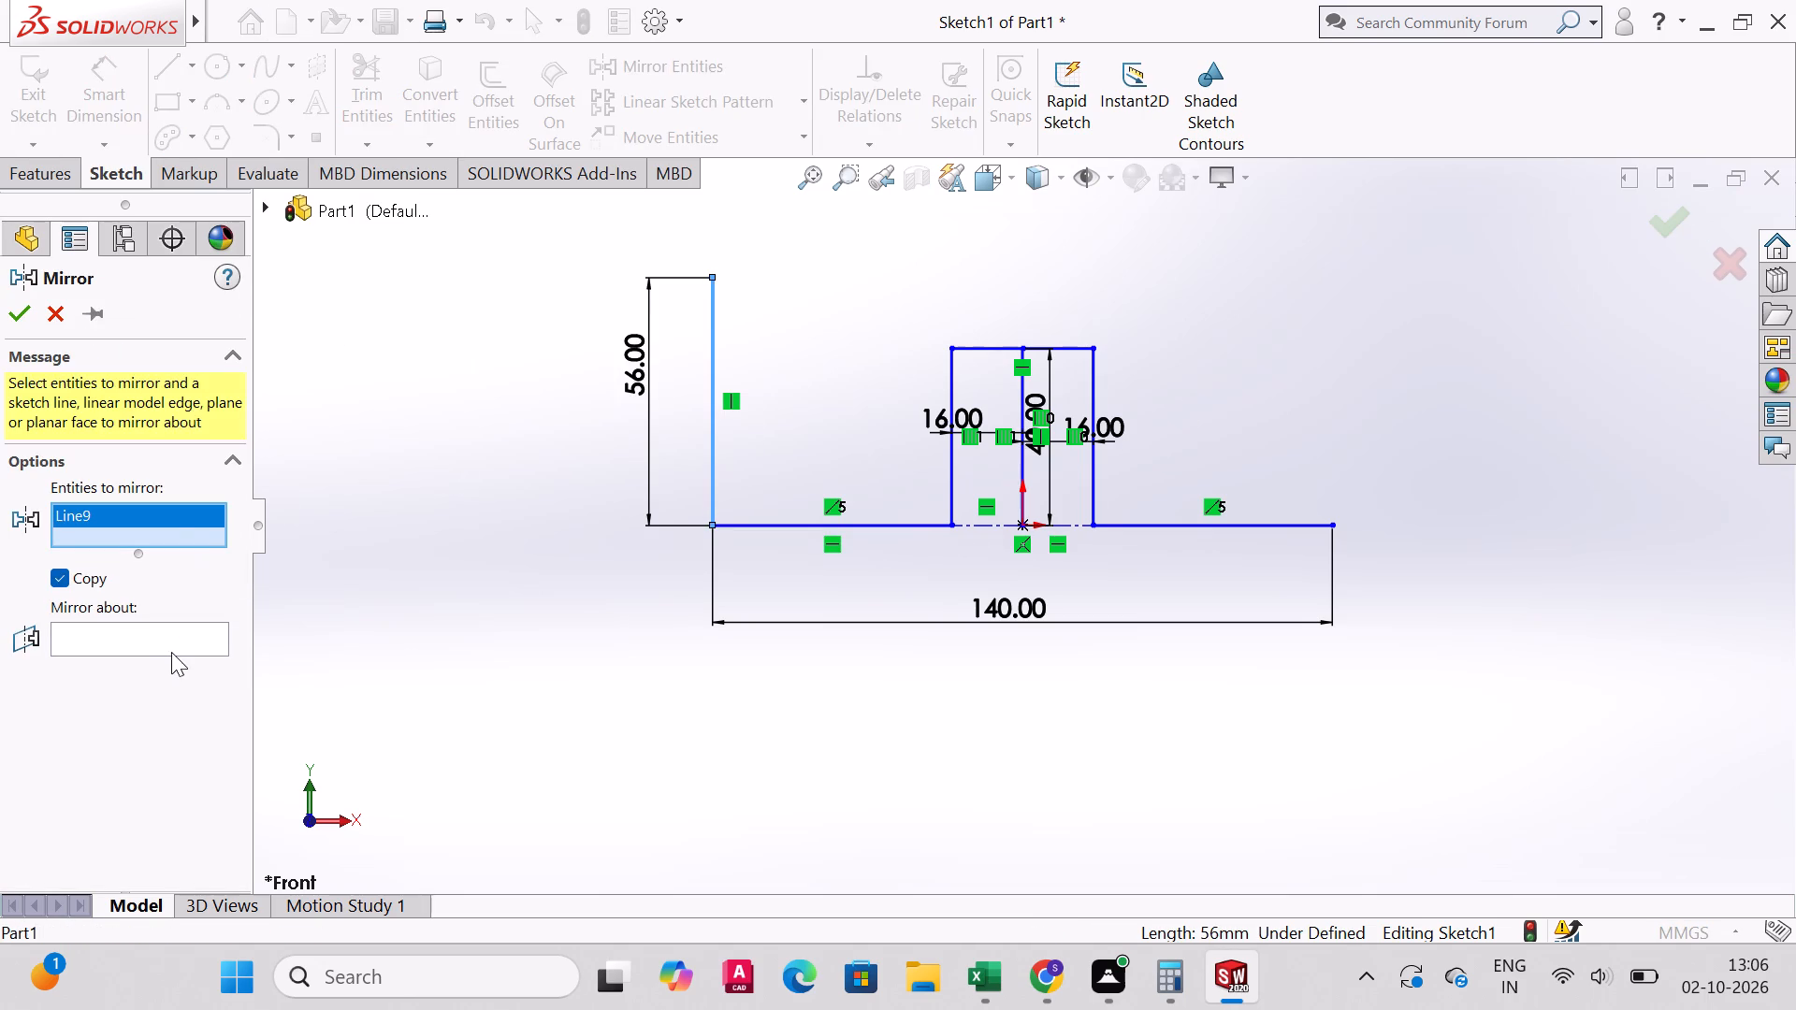
left_click(176, 640)
left_click(1022, 474)
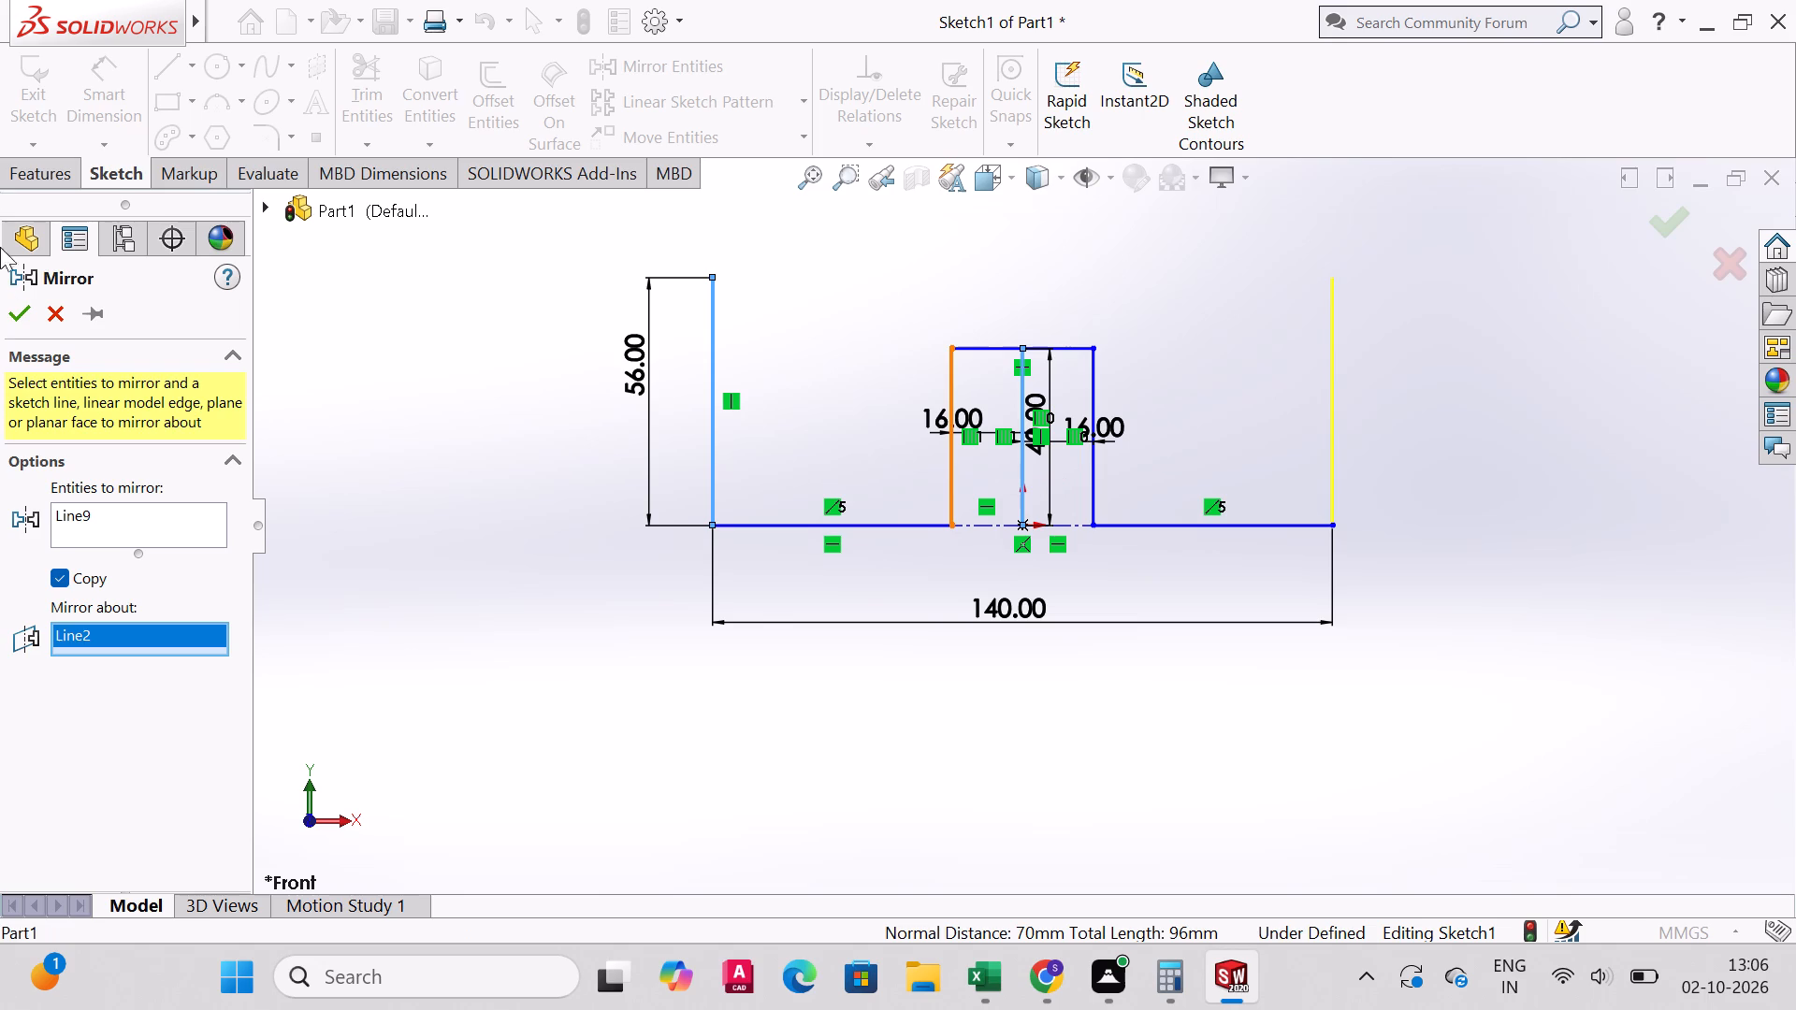
left_click(19, 312)
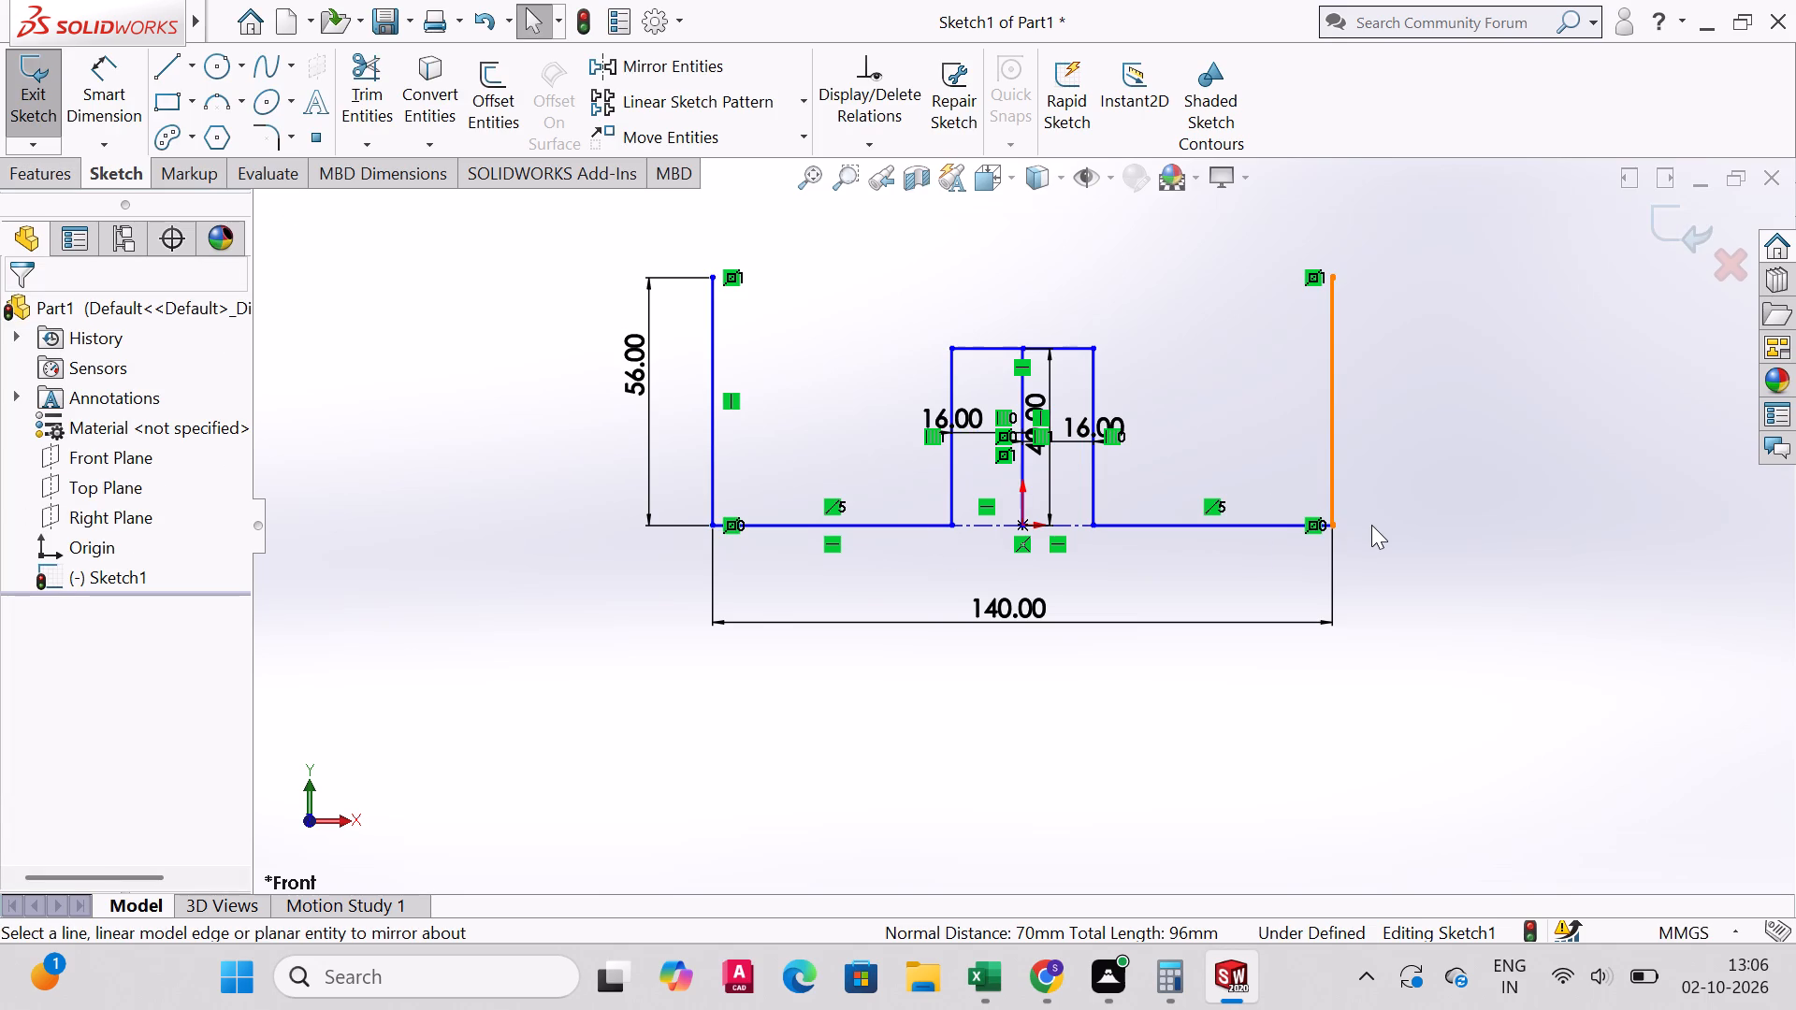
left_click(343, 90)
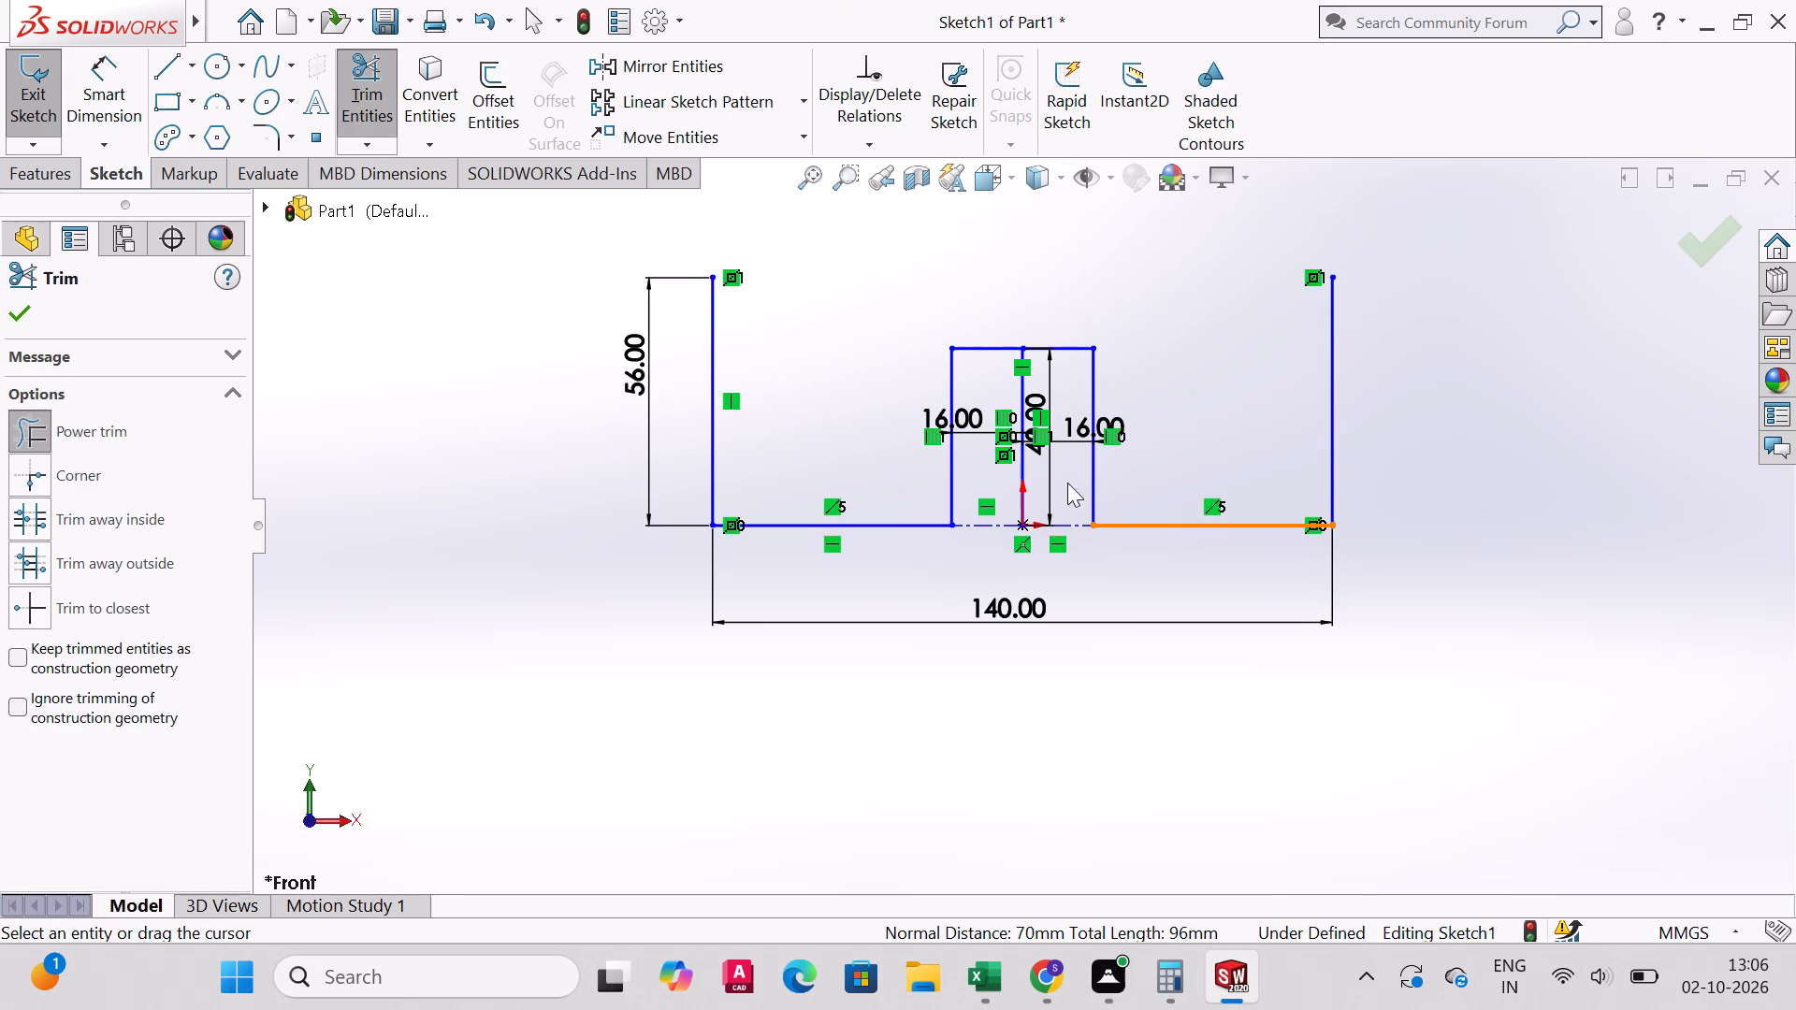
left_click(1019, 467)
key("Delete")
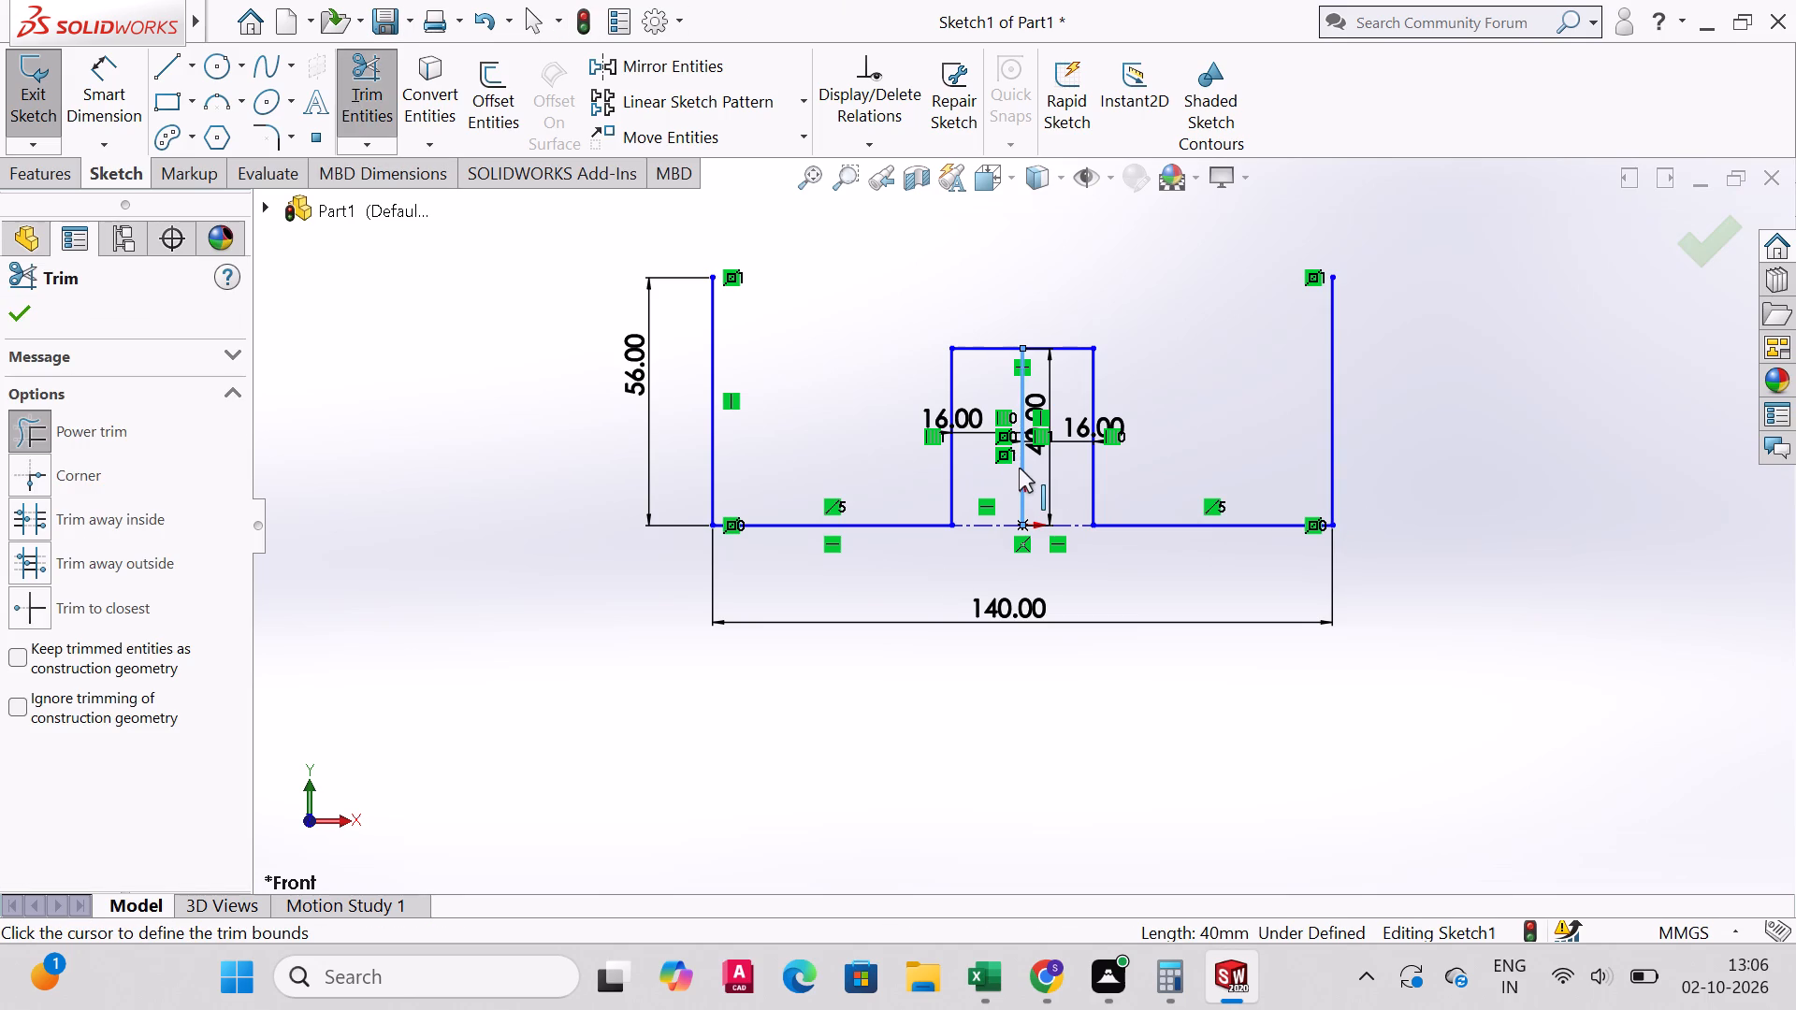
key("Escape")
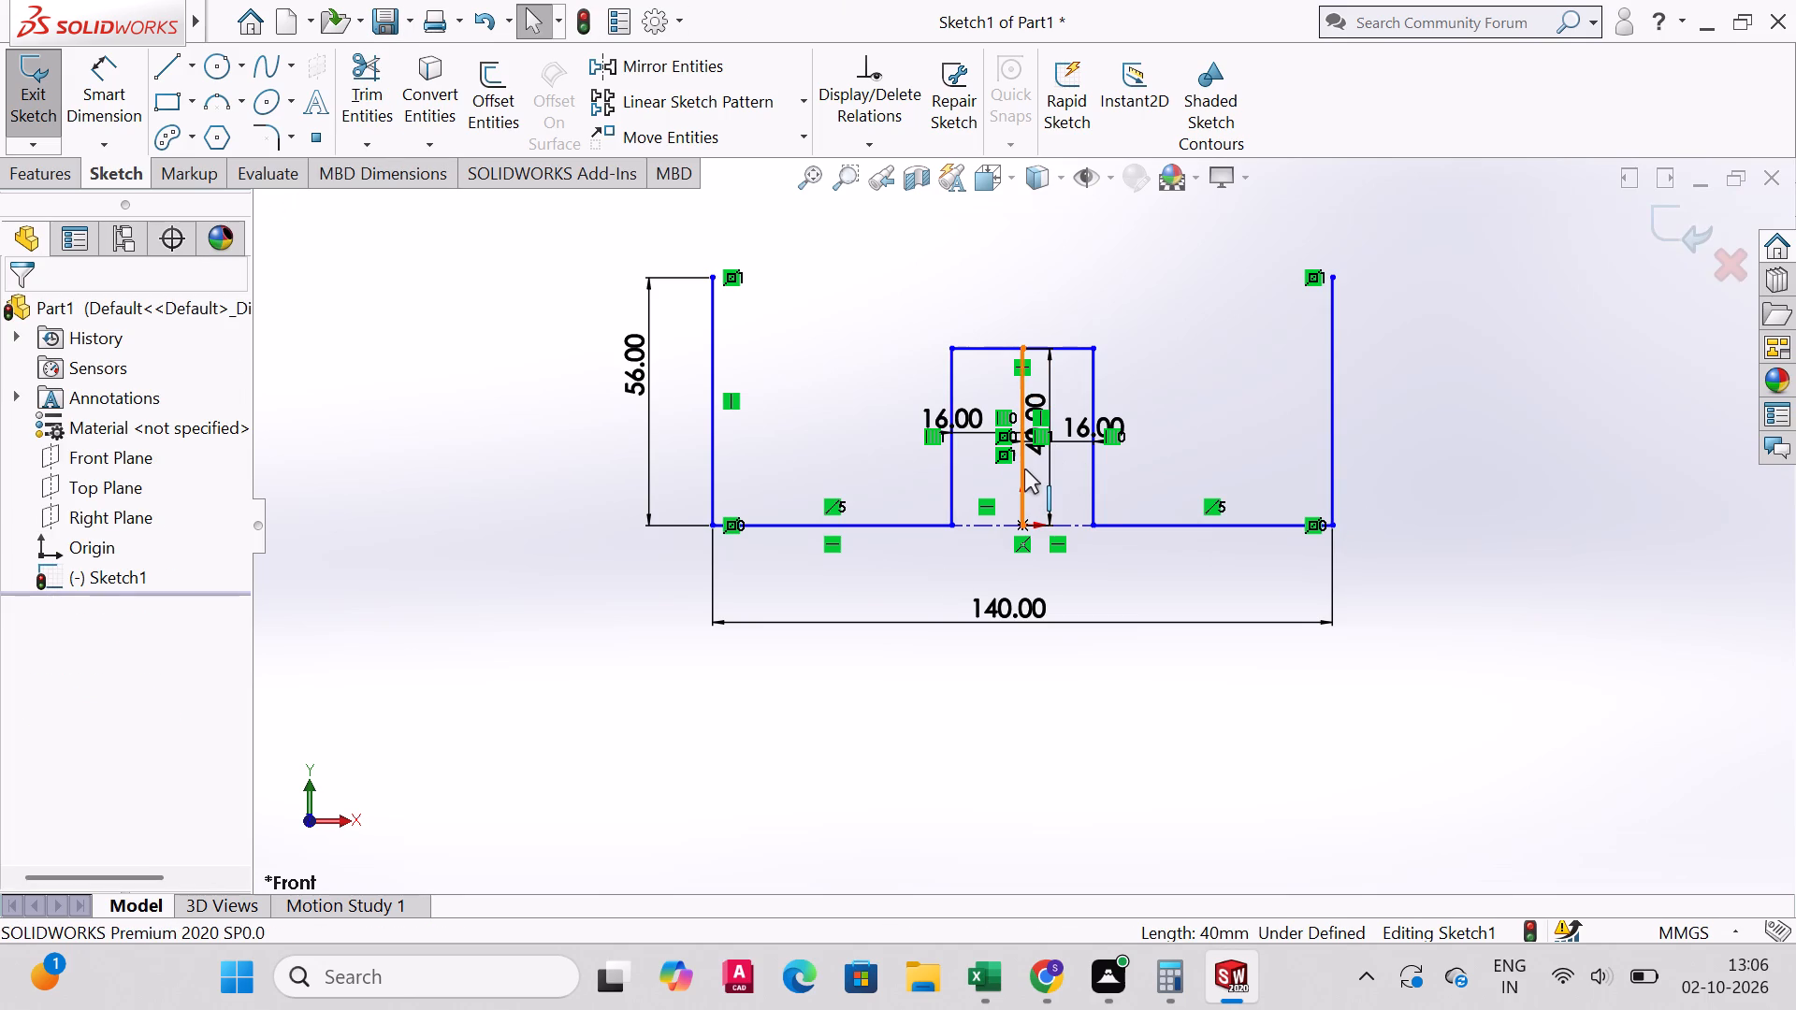
Delete the boss's central vertical line, including the dimensions associated with it.
left_click(1024, 468)
key("Delete")
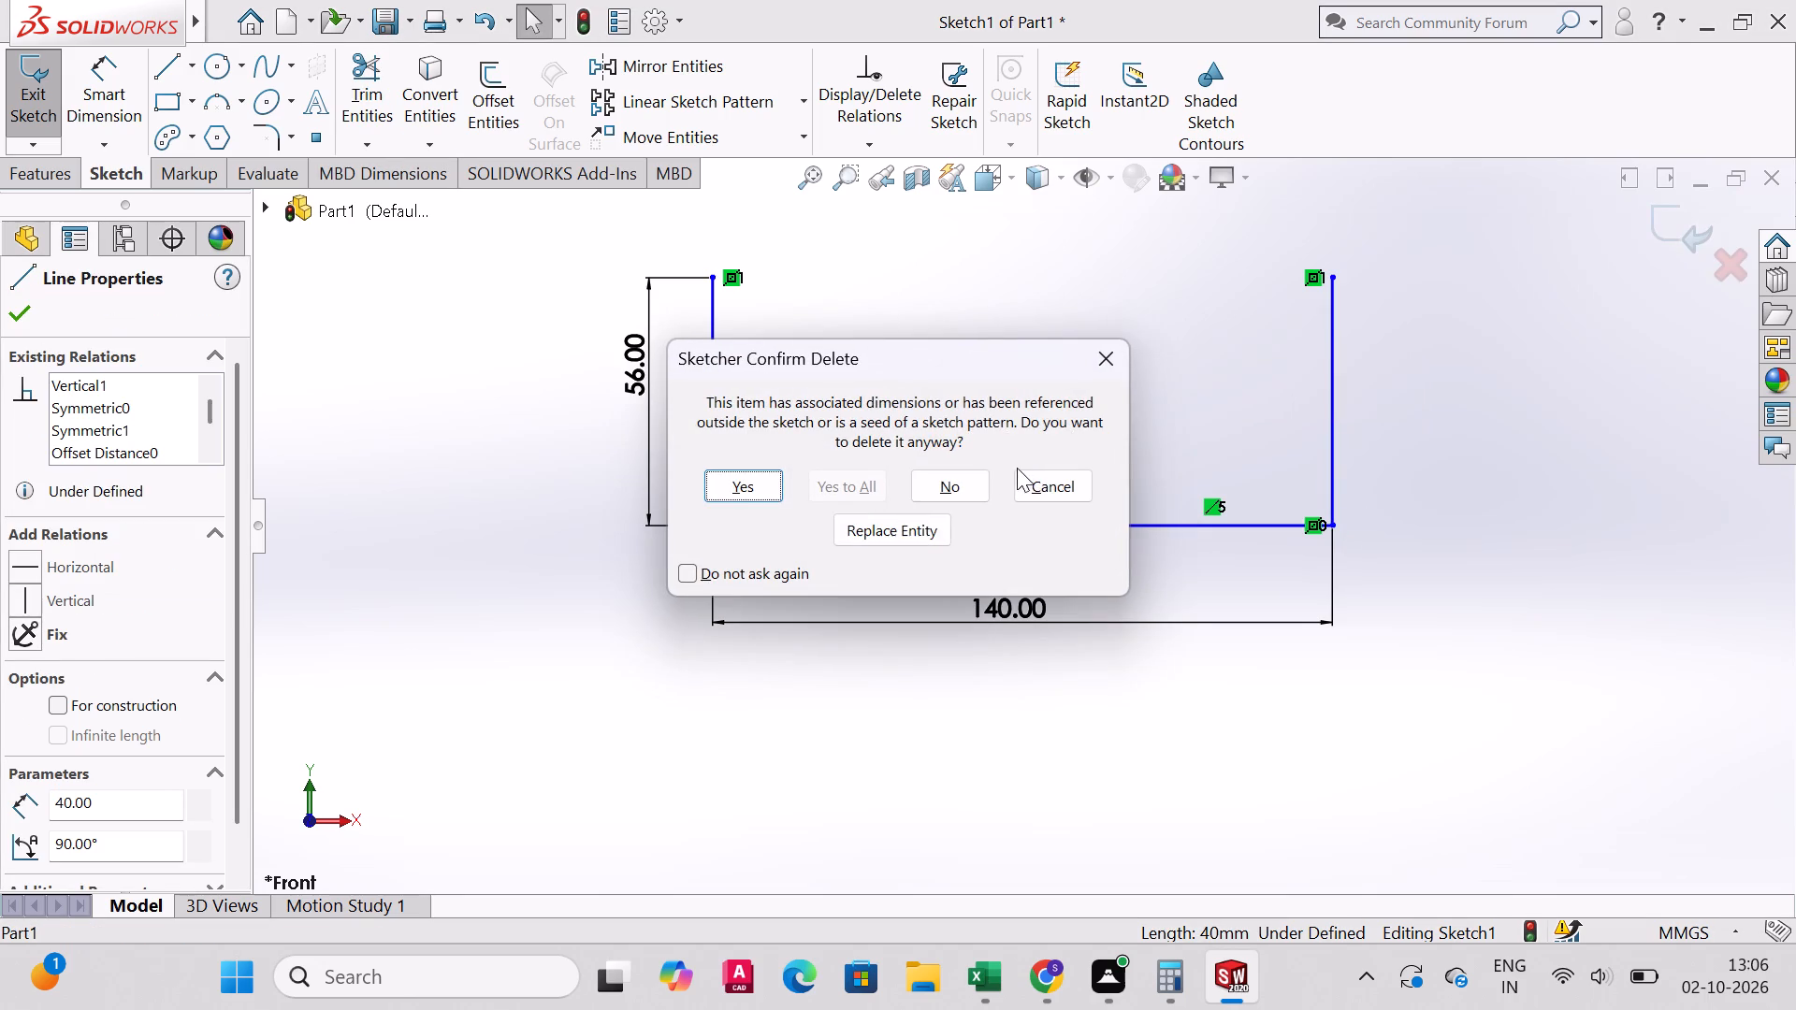
left_click(689, 489)
left_click(733, 488)
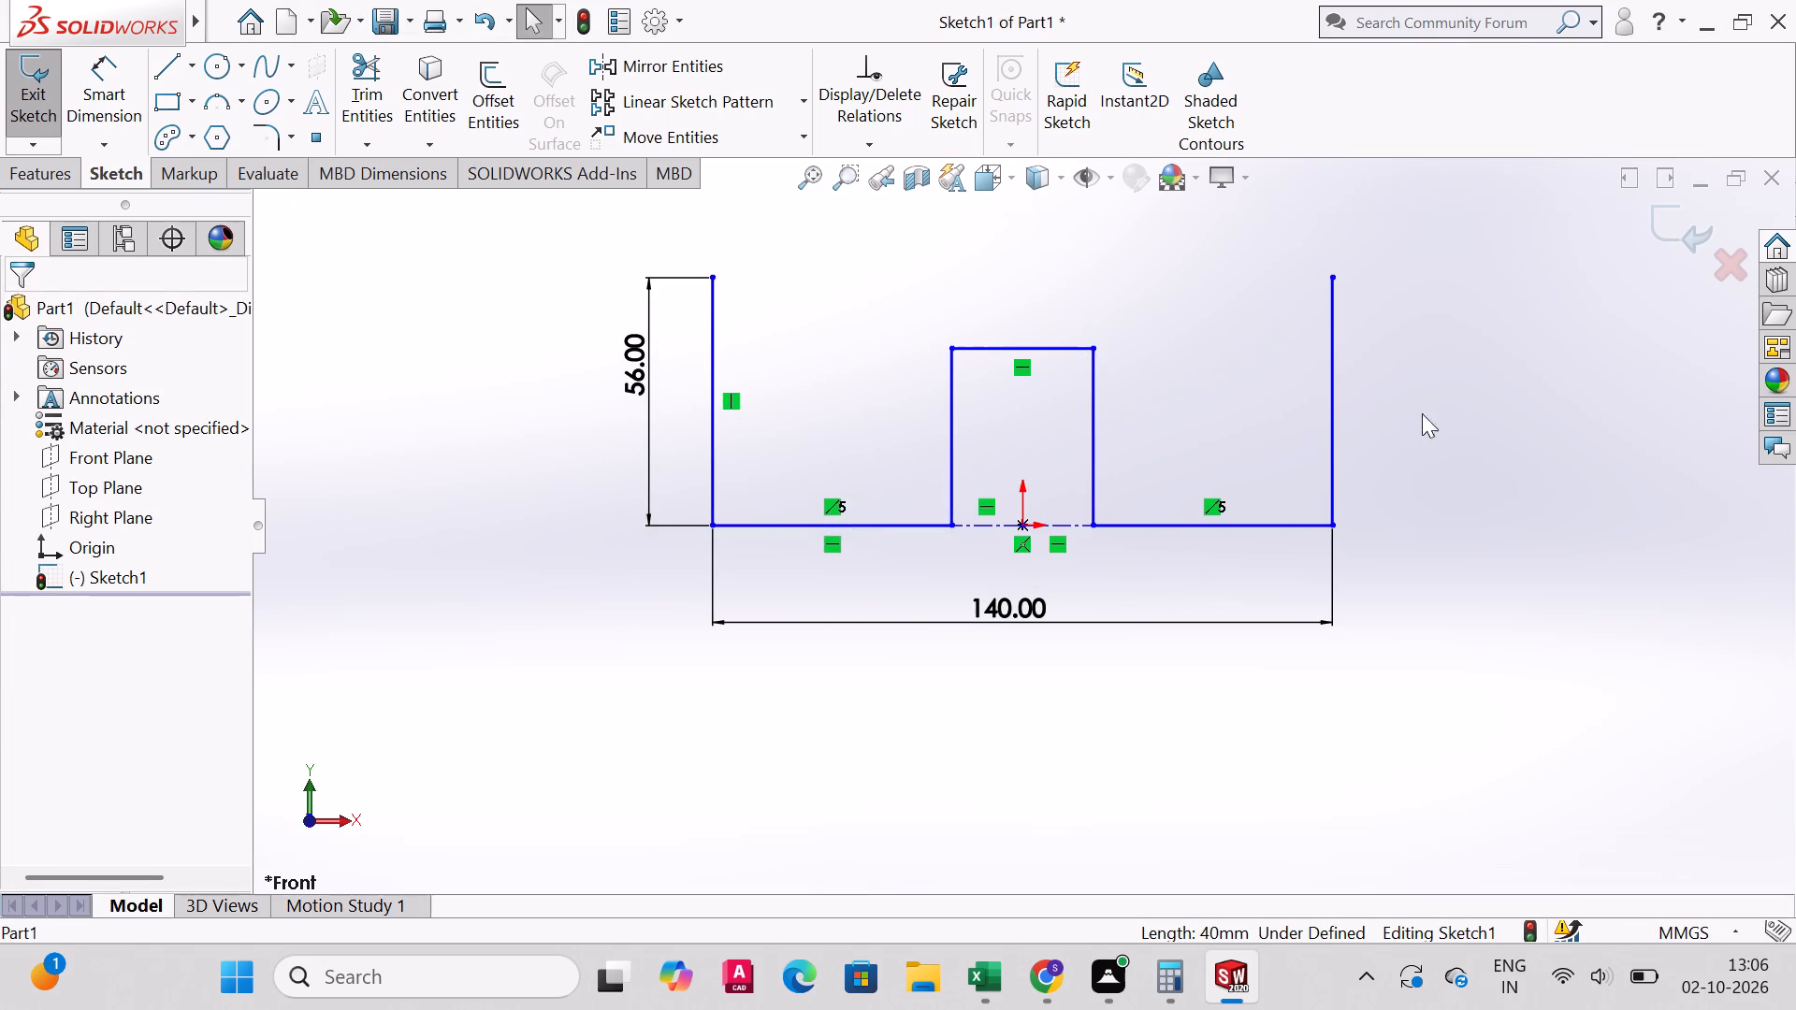
Sketch two concentric circles, about 69 mm and 26 mm in diameter, in the empty area beyond the 56 mm dimension.
scroll(1139, 400, "up", 1)
scroll(1159, 392, "down", 1)
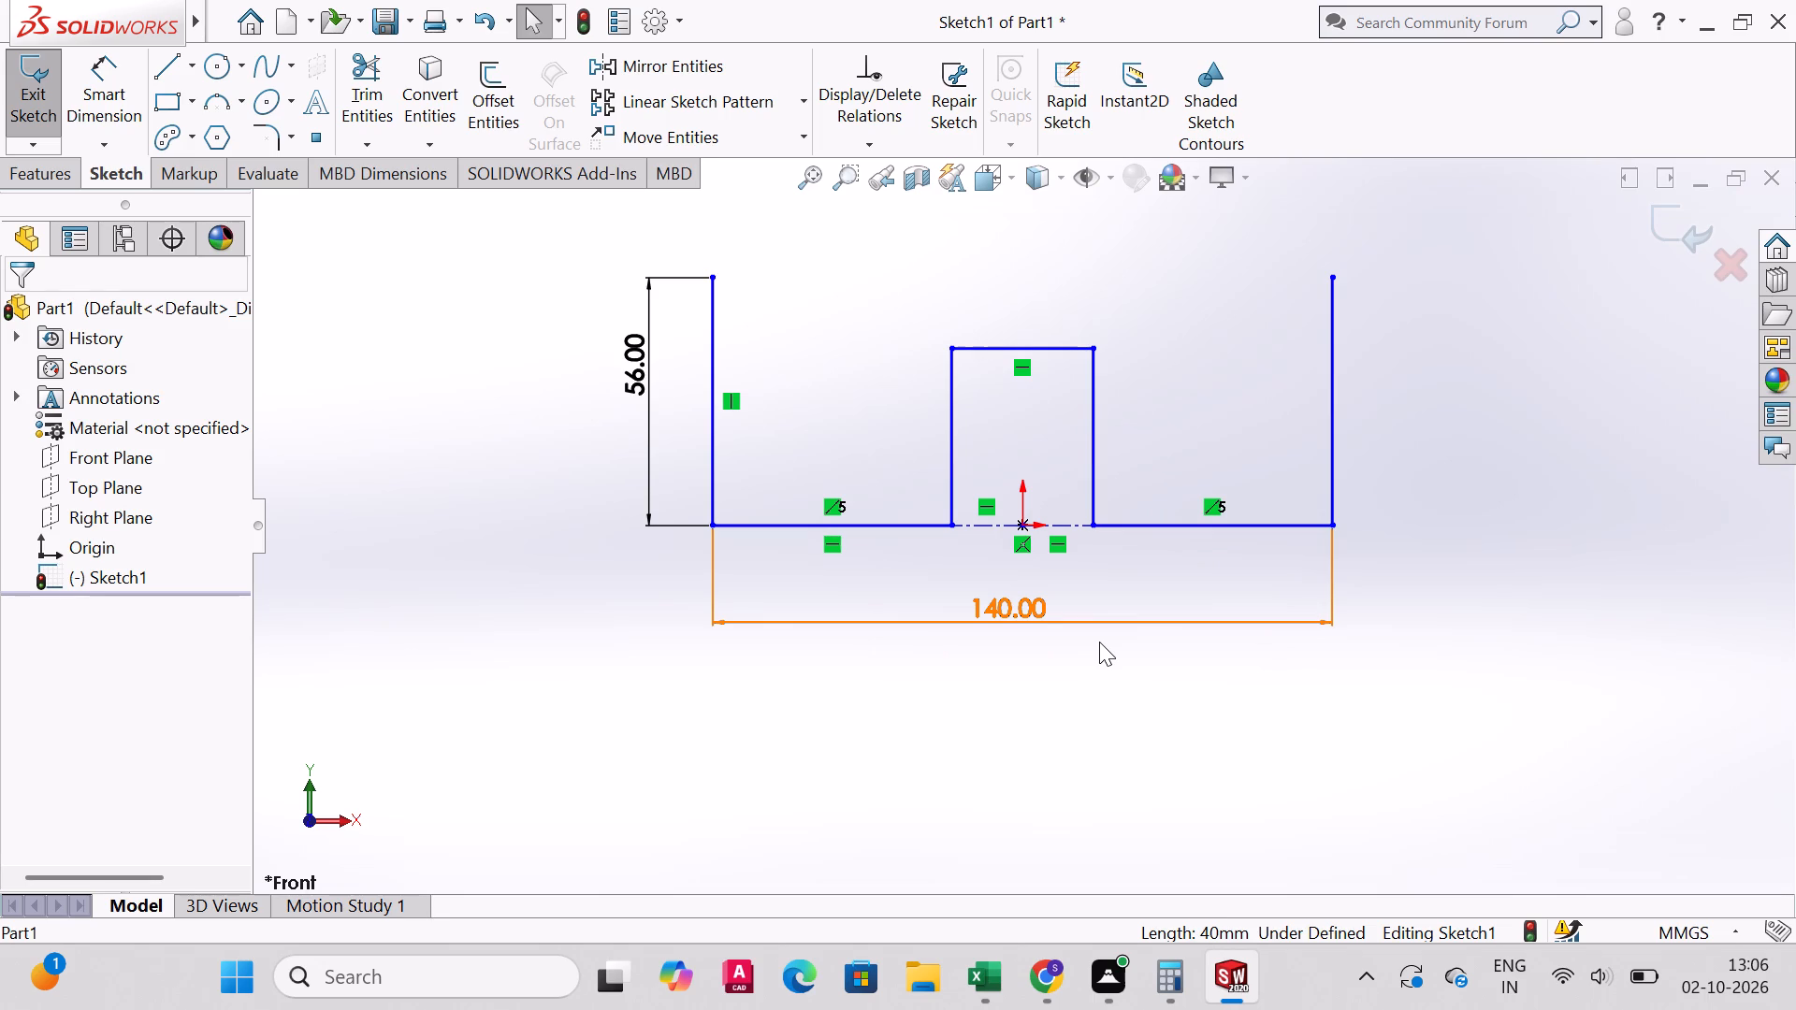
scroll(1138, 534, "up", 2)
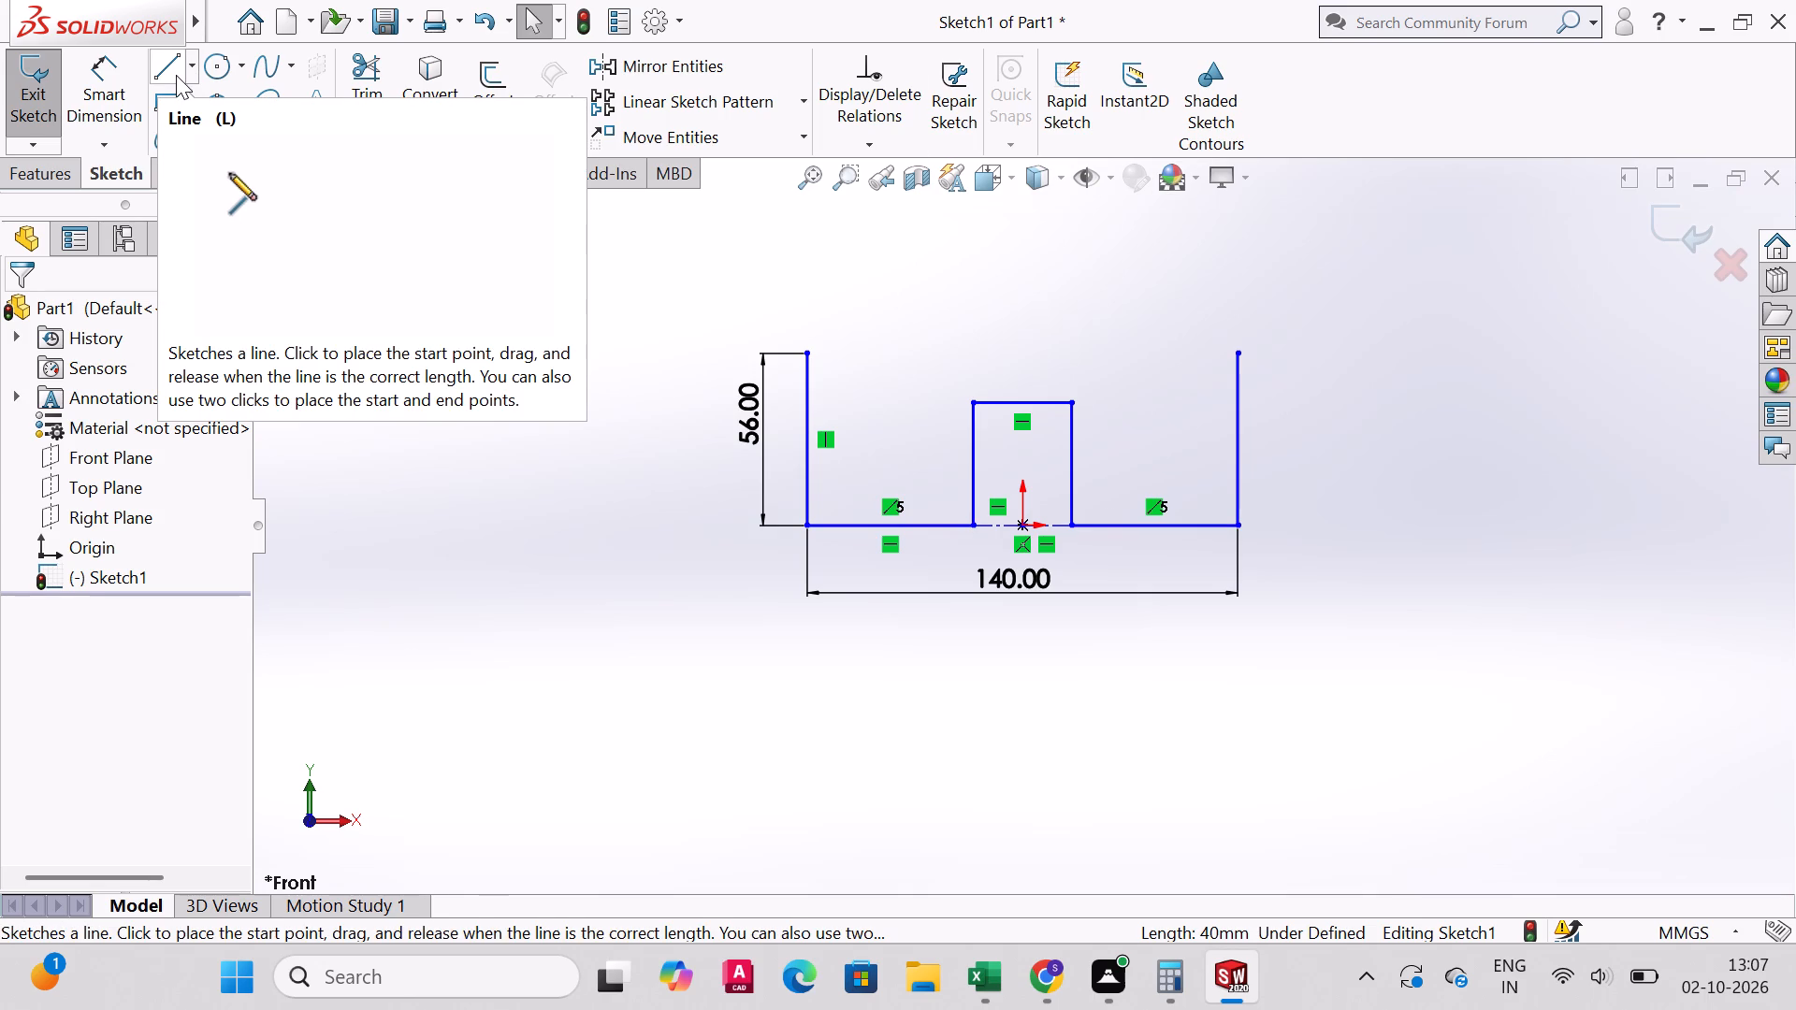
left_click(196, 56)
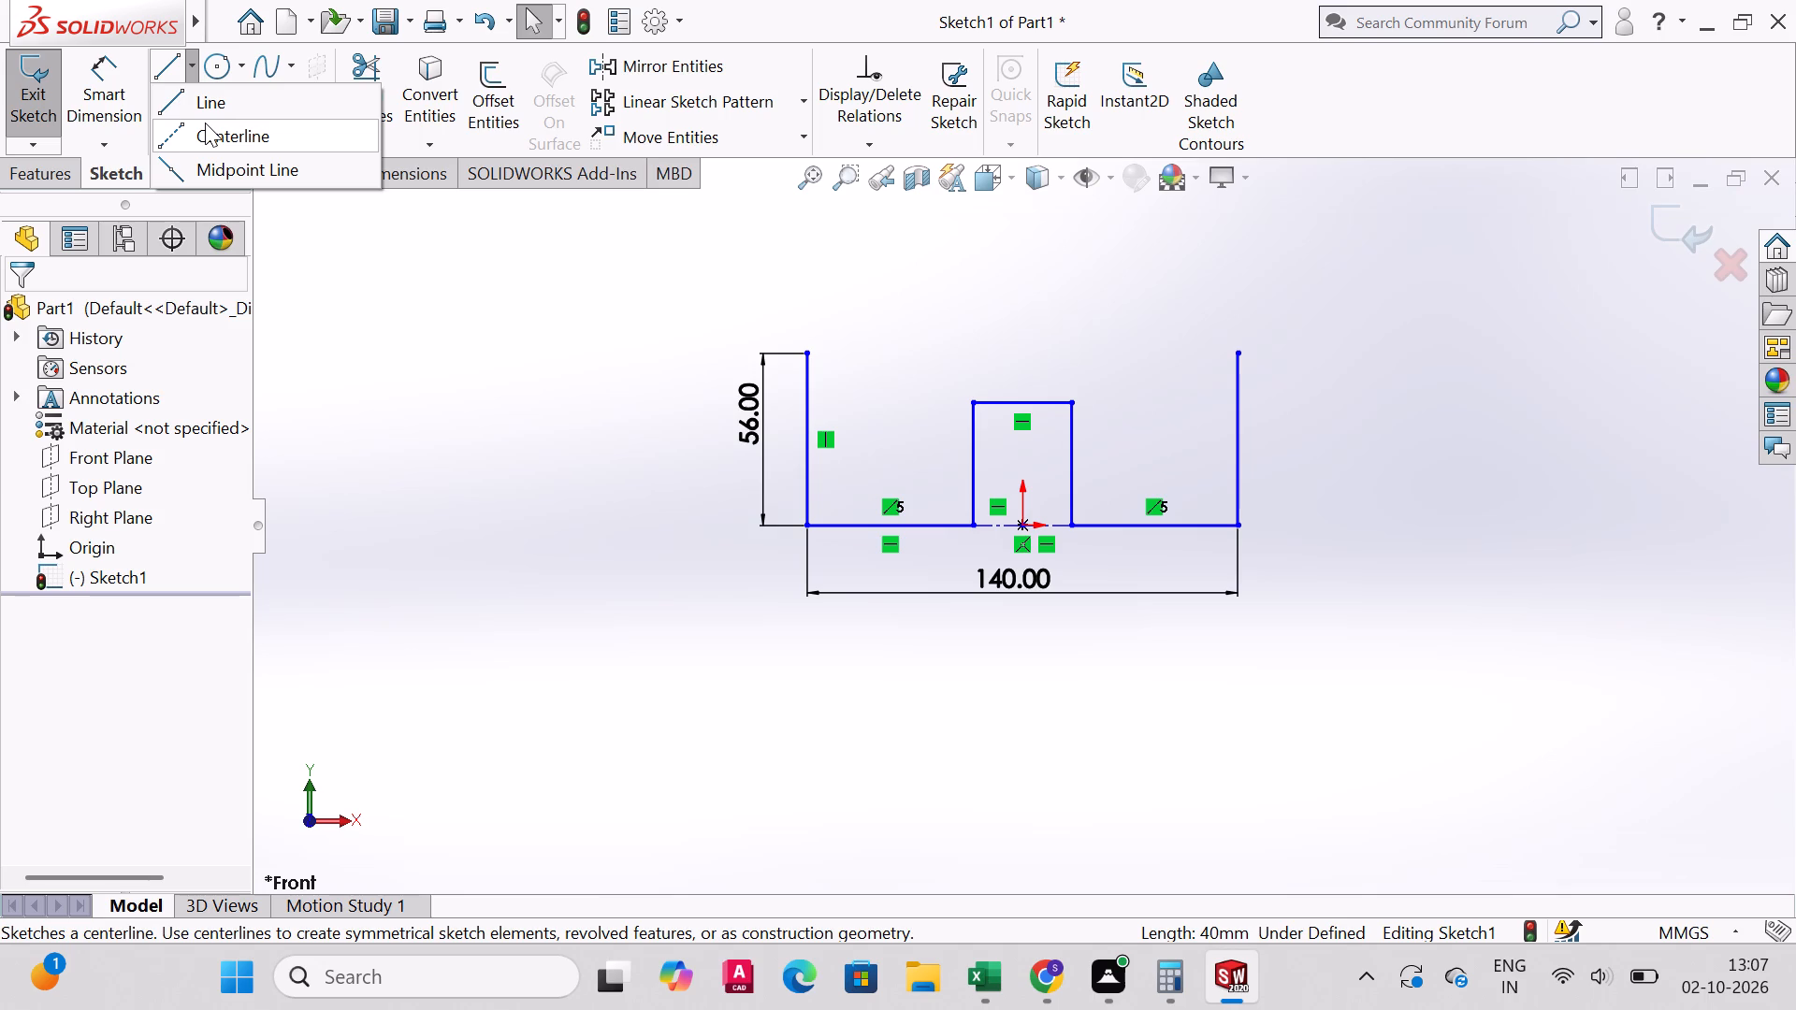
left_click(205, 74)
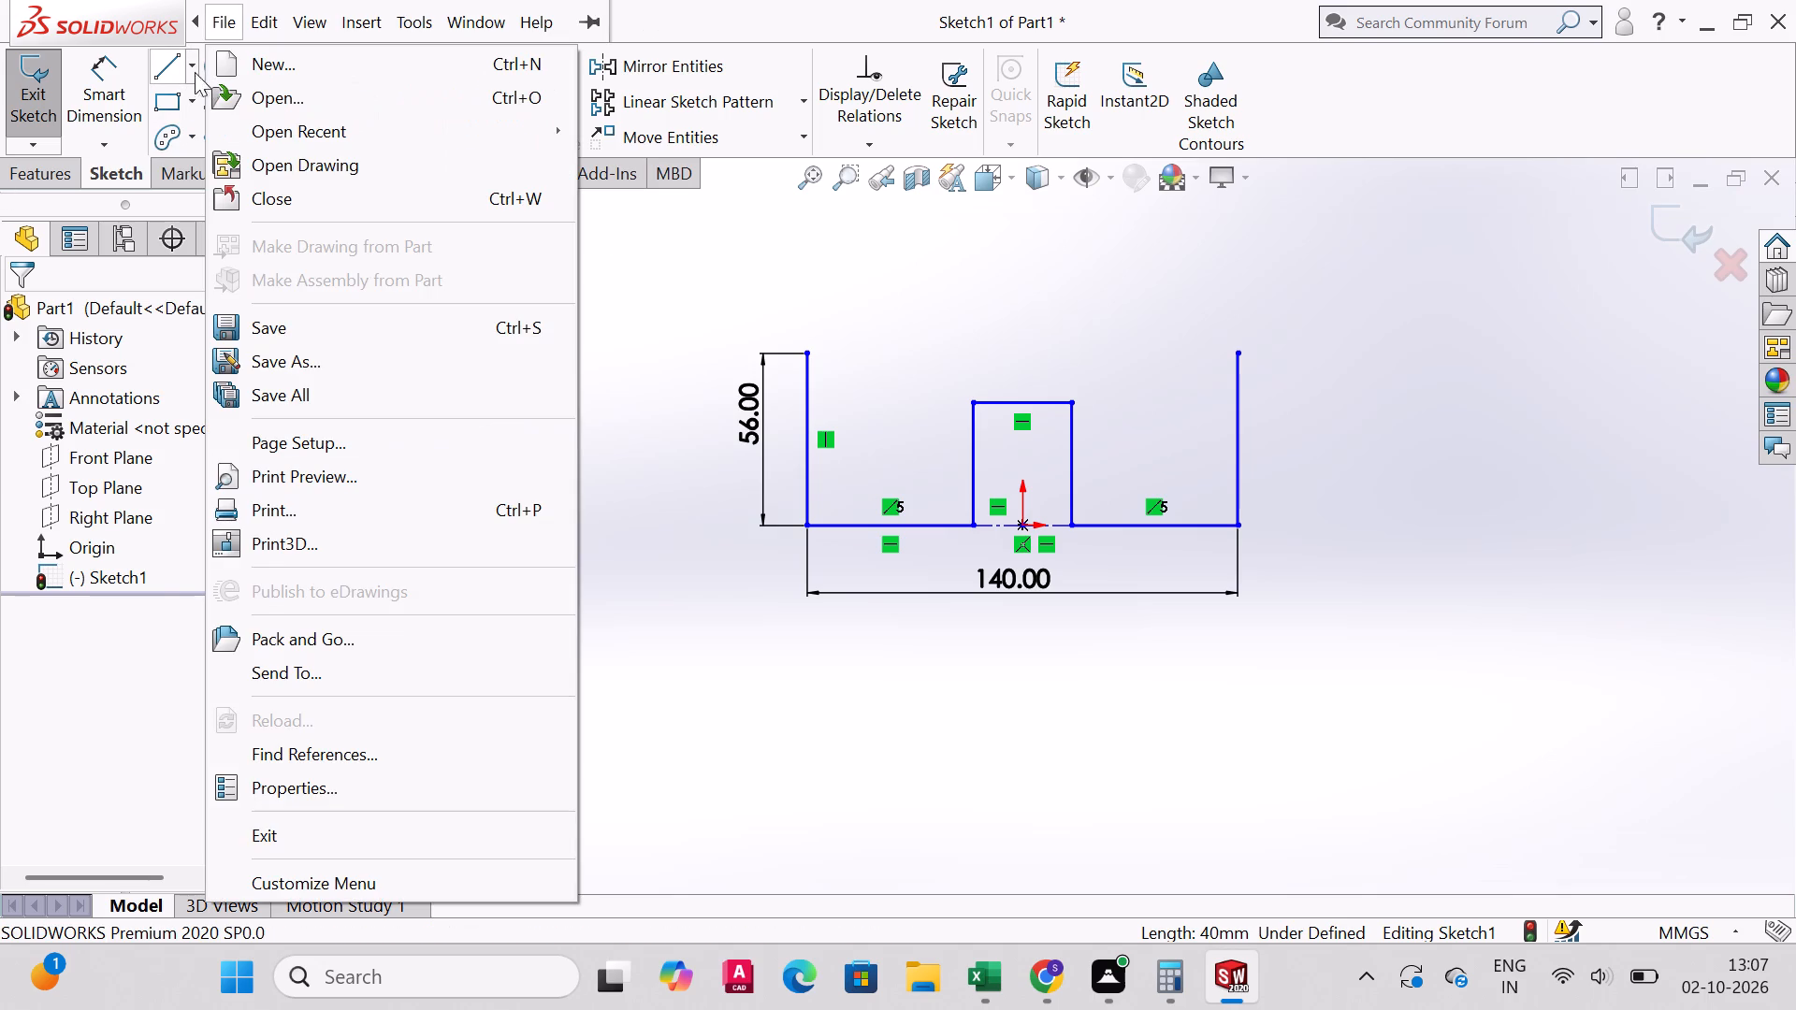
left_click(165, 79)
left_click(214, 78)
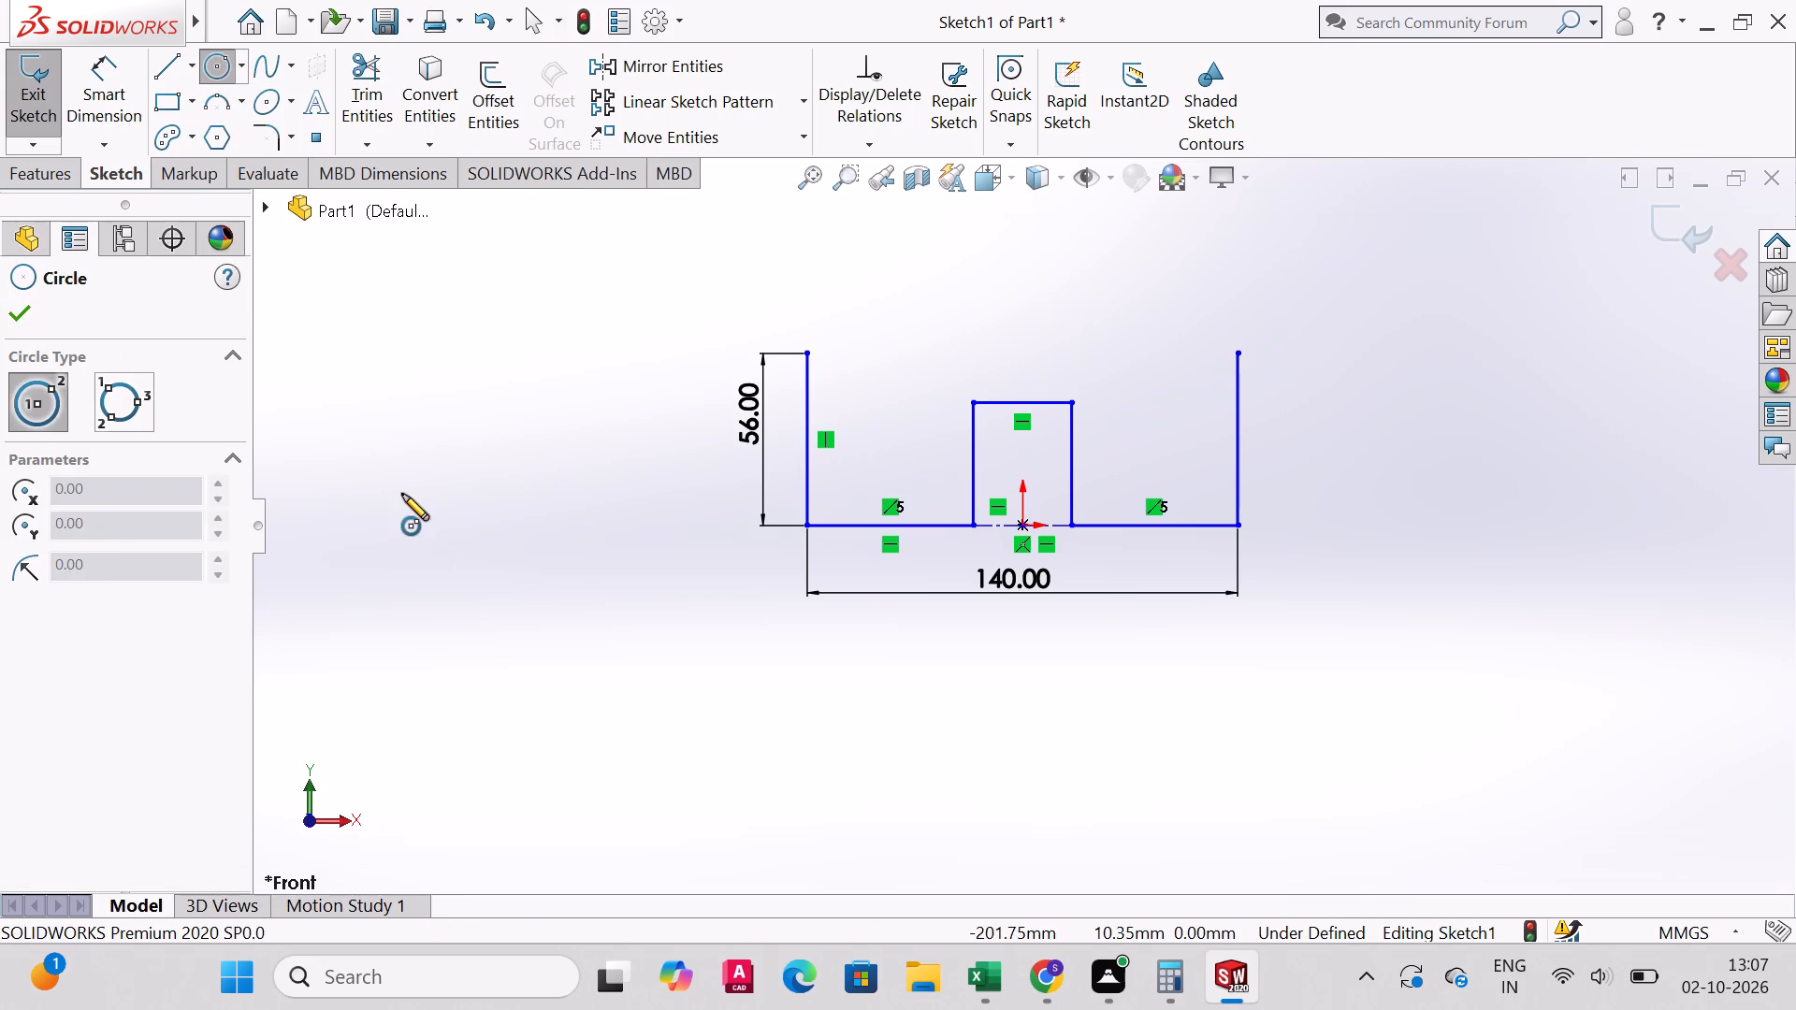
left_click(402, 494)
left_click(489, 555)
left_click(401, 498)
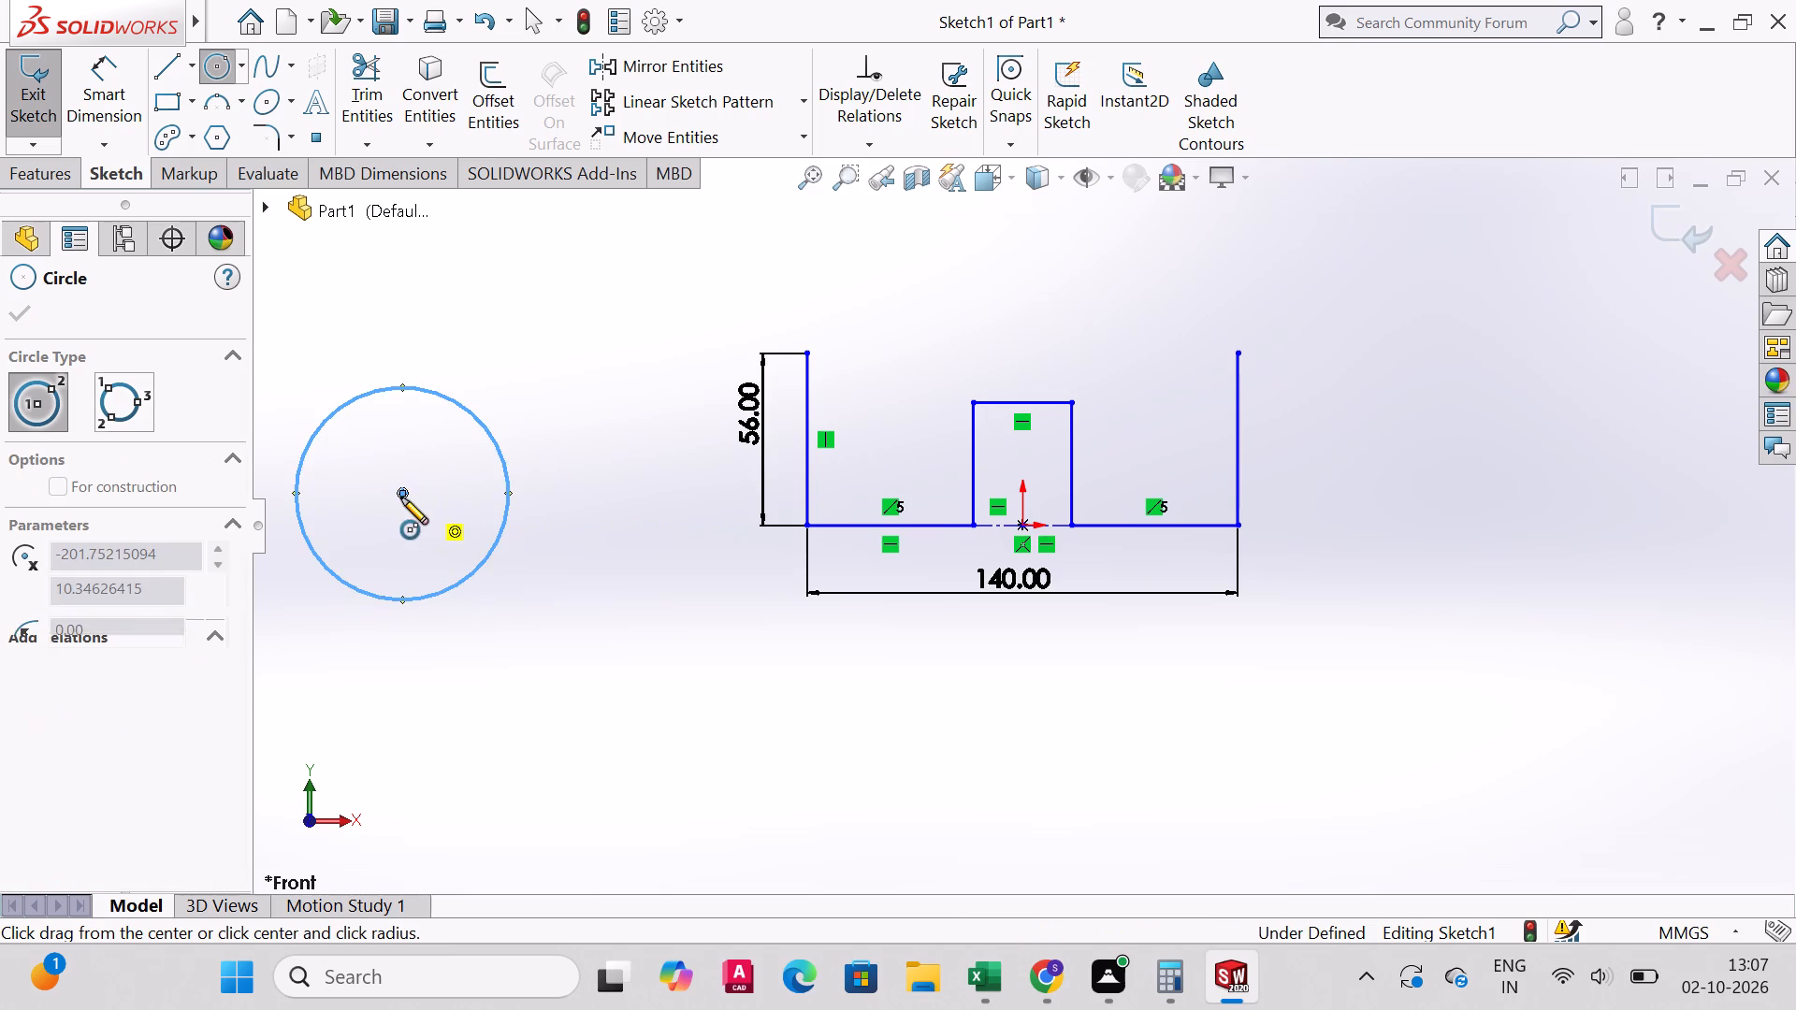
left_click(439, 512)
left_click(24, 312)
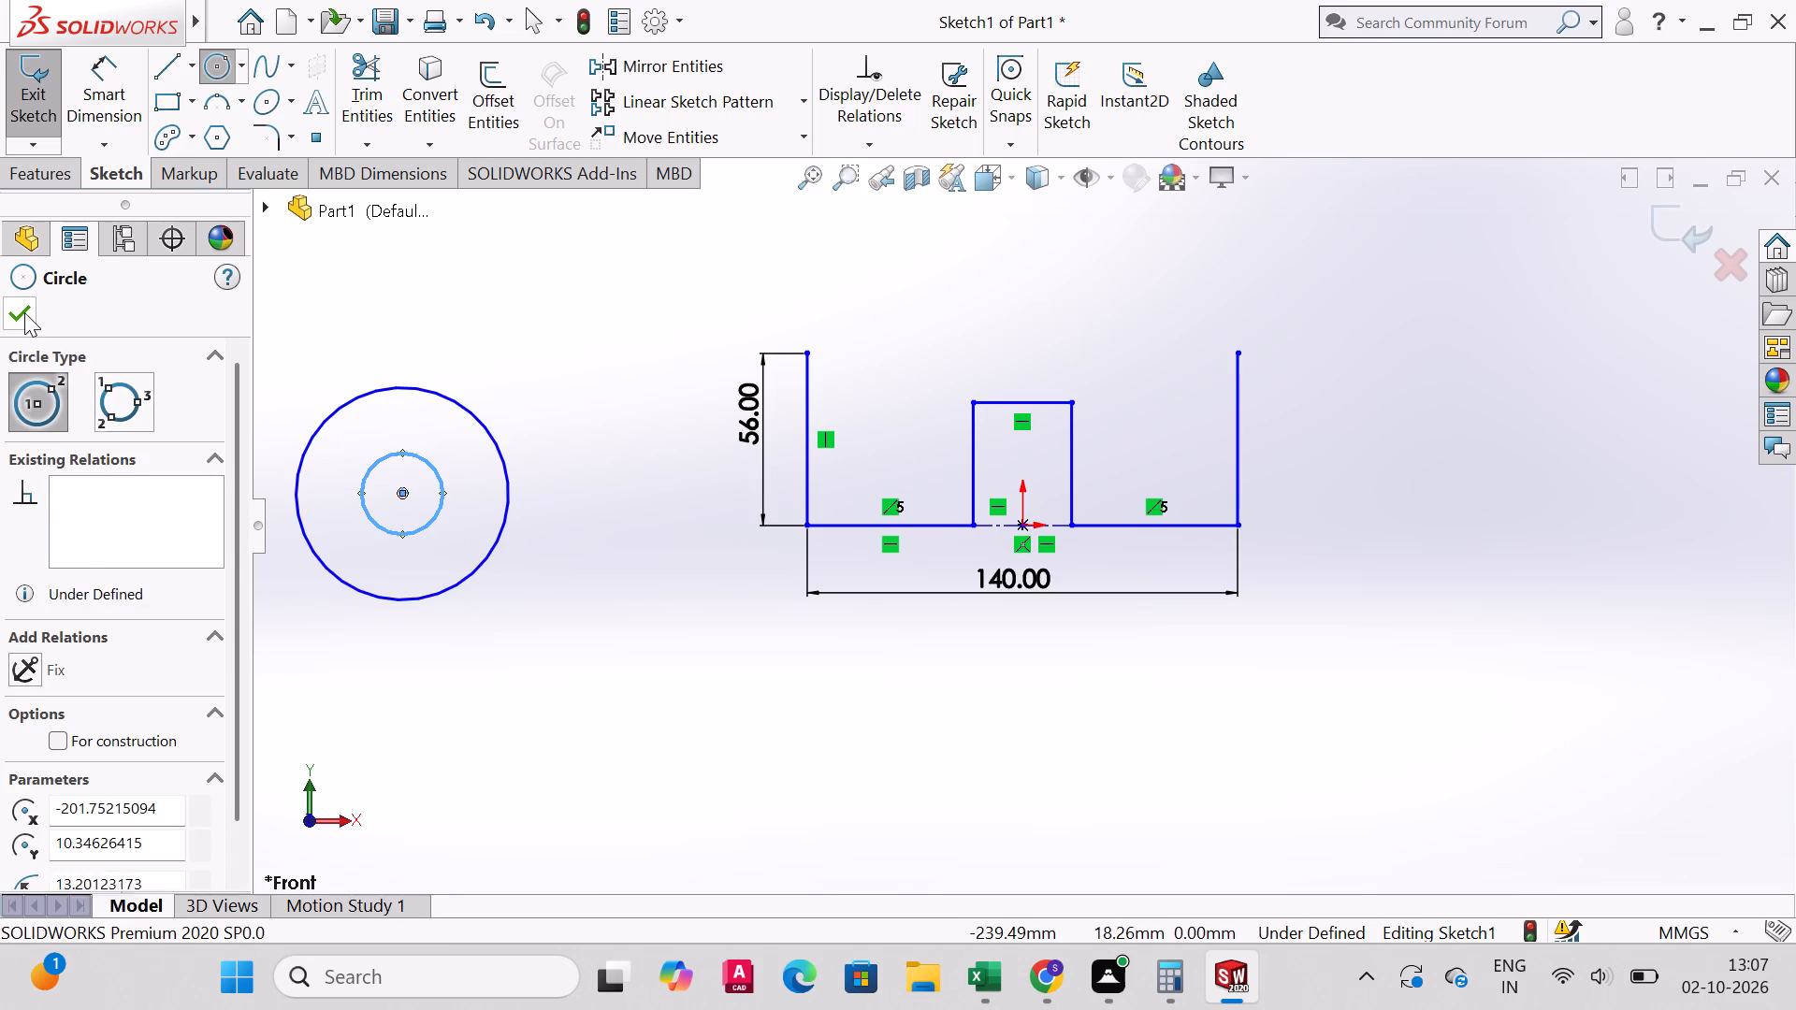
Dimension the larger concentric circle's diameter as 40 mm, placing the text diagonally outside the circle.
left_click(106, 101)
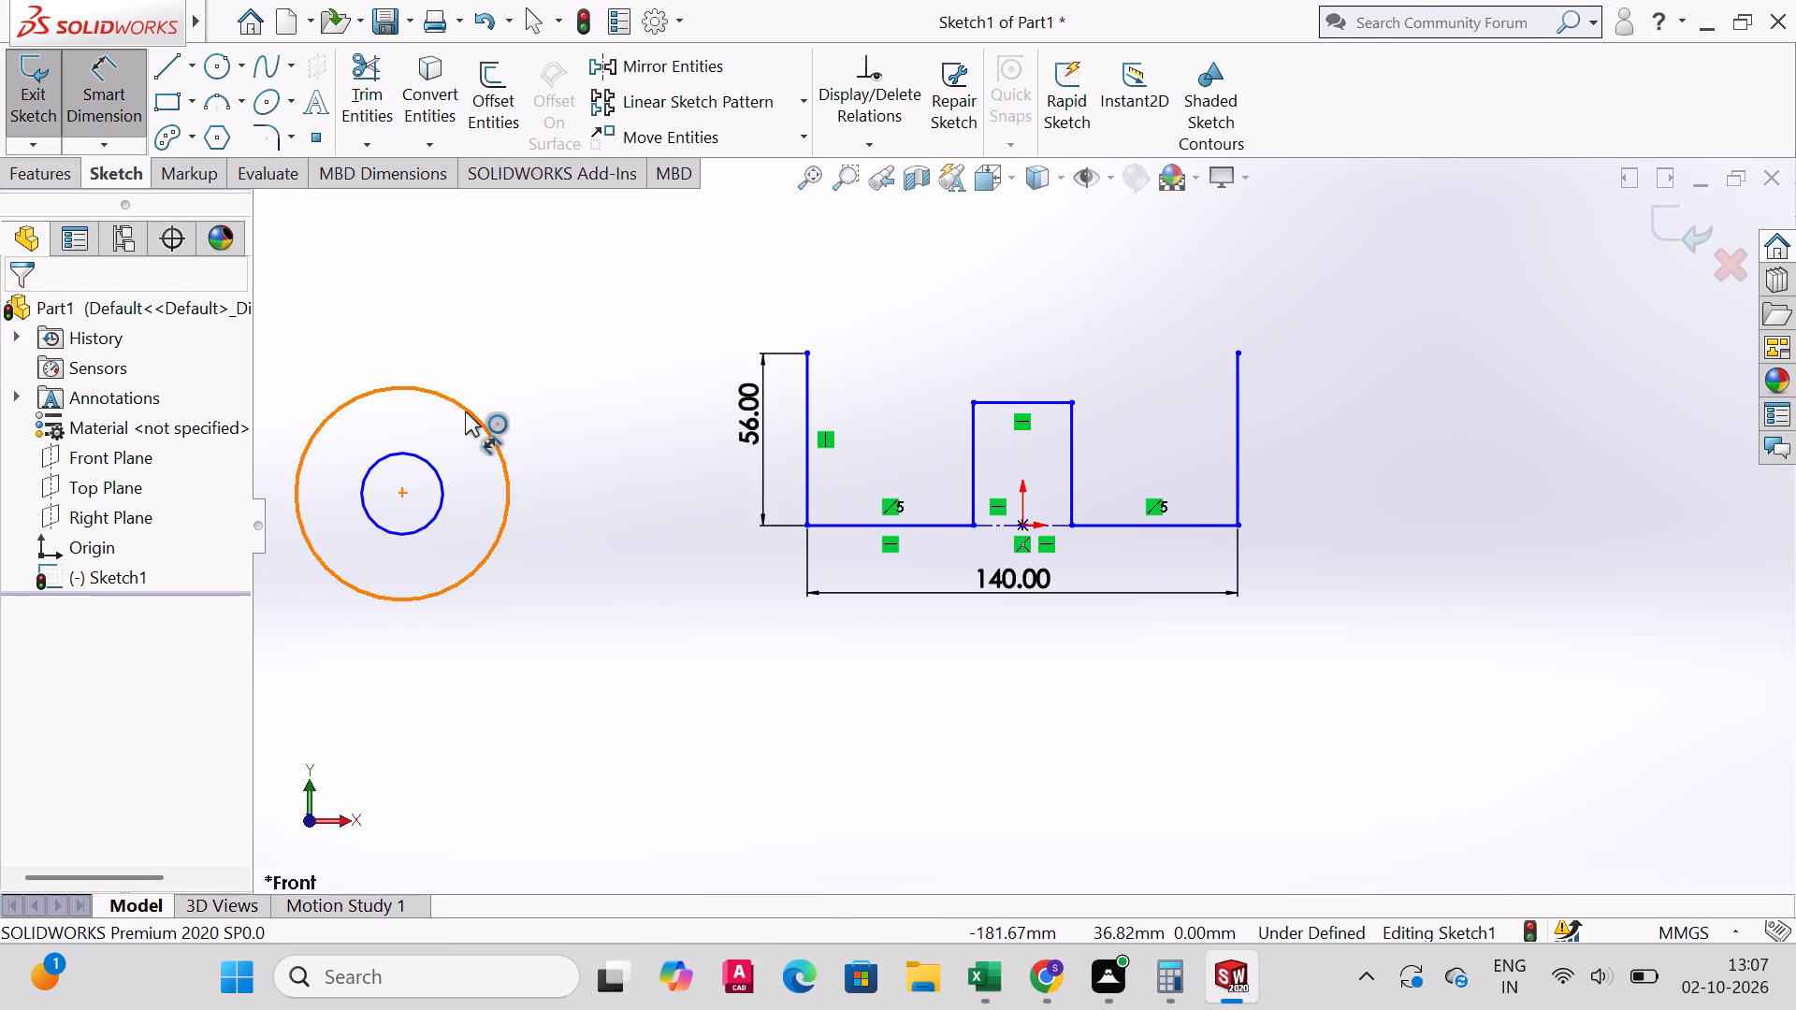
left_click(465, 411)
left_click(479, 400)
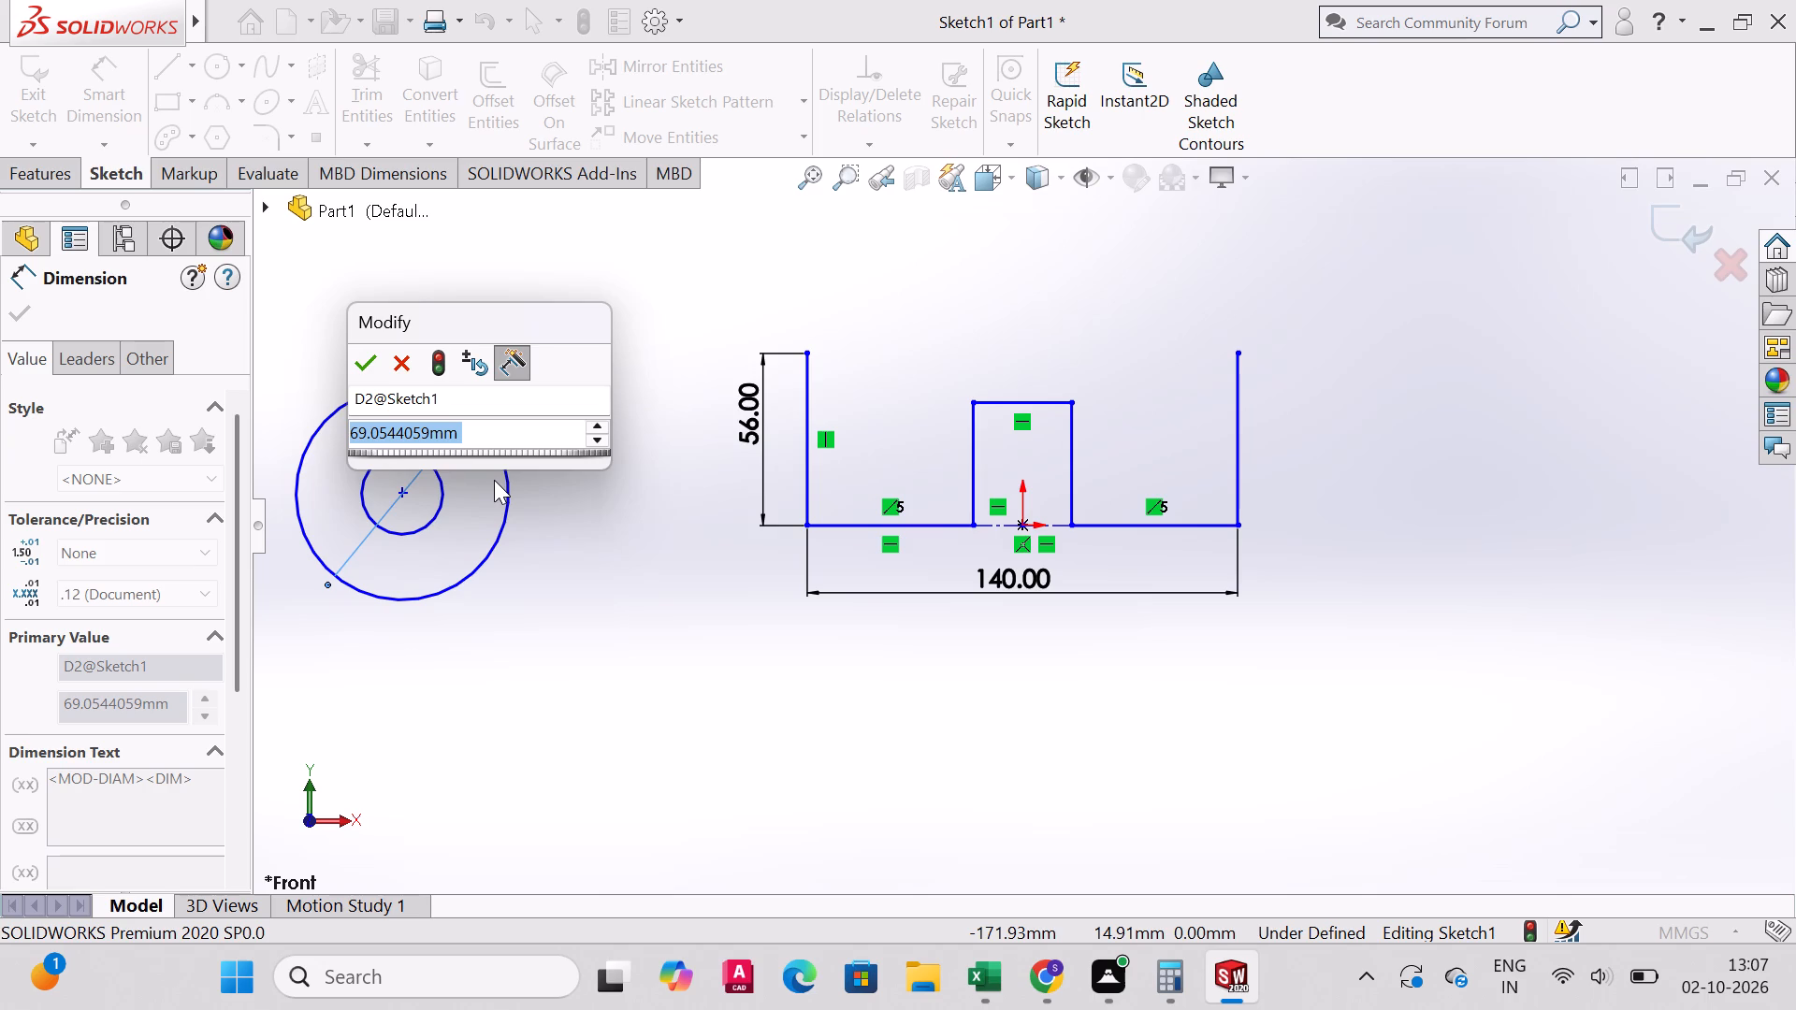
type("40")
key("Return")
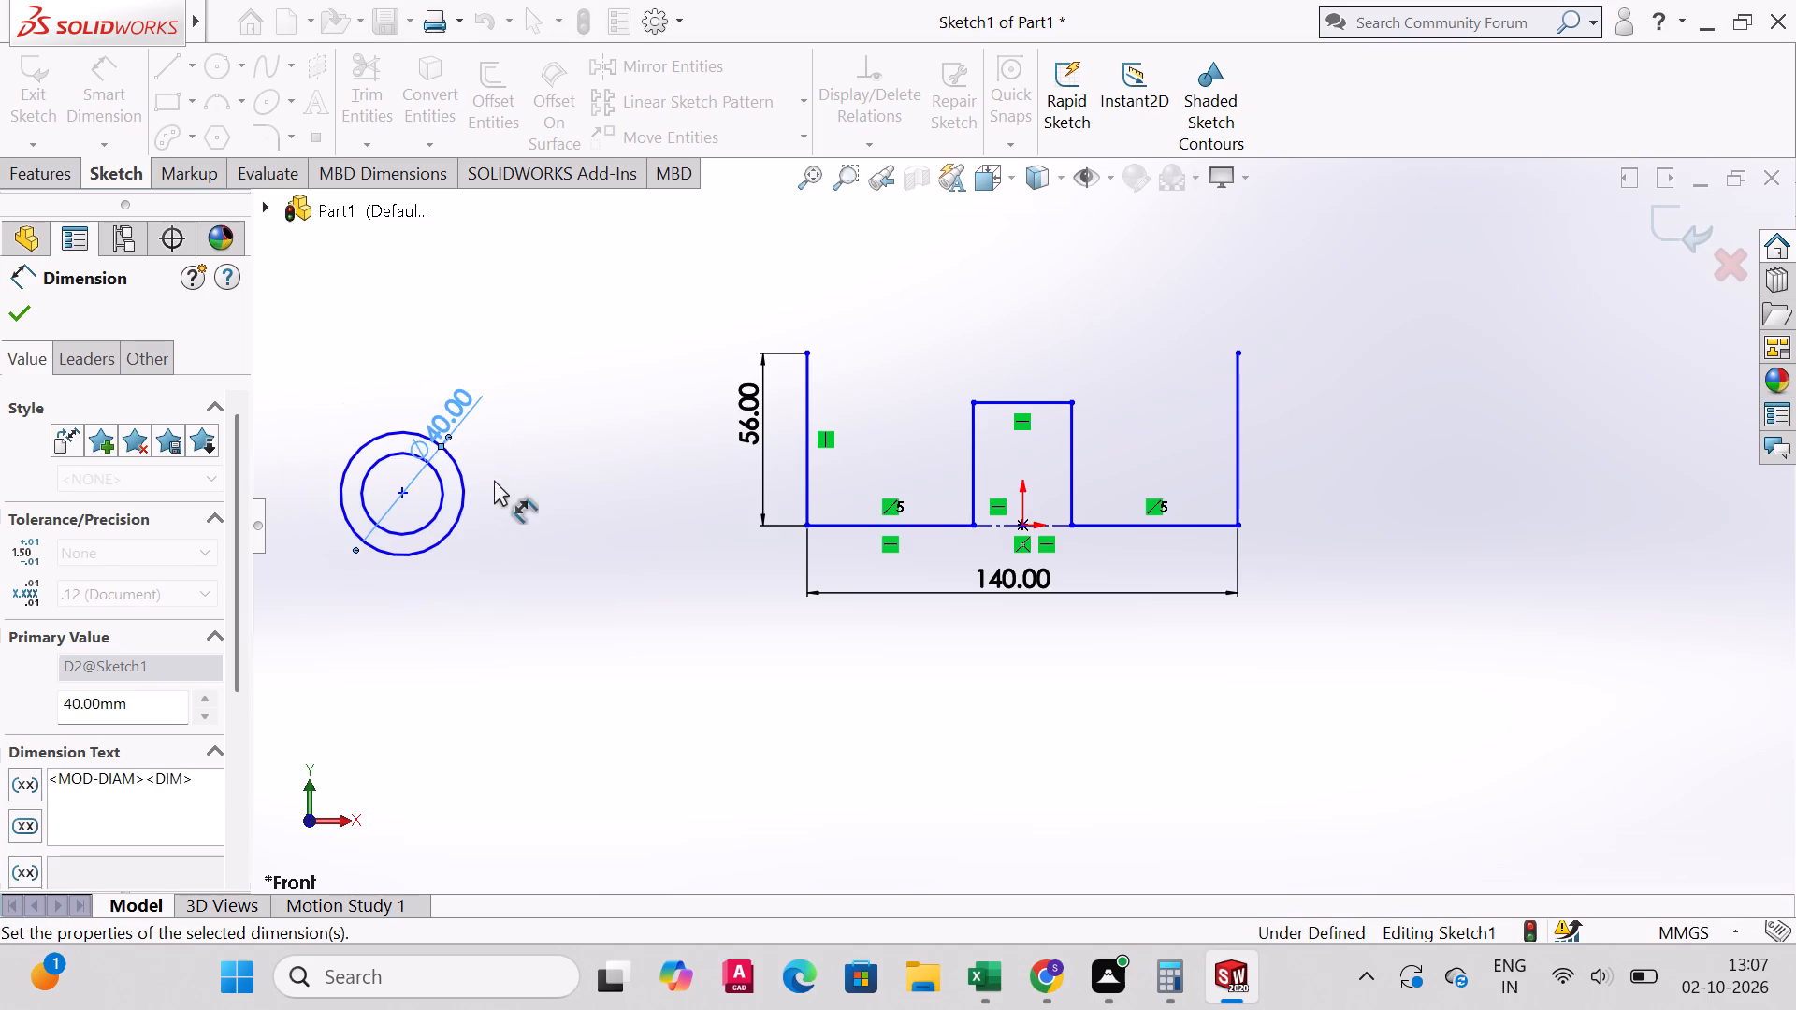
left_click_drag(442, 414, 493, 396)
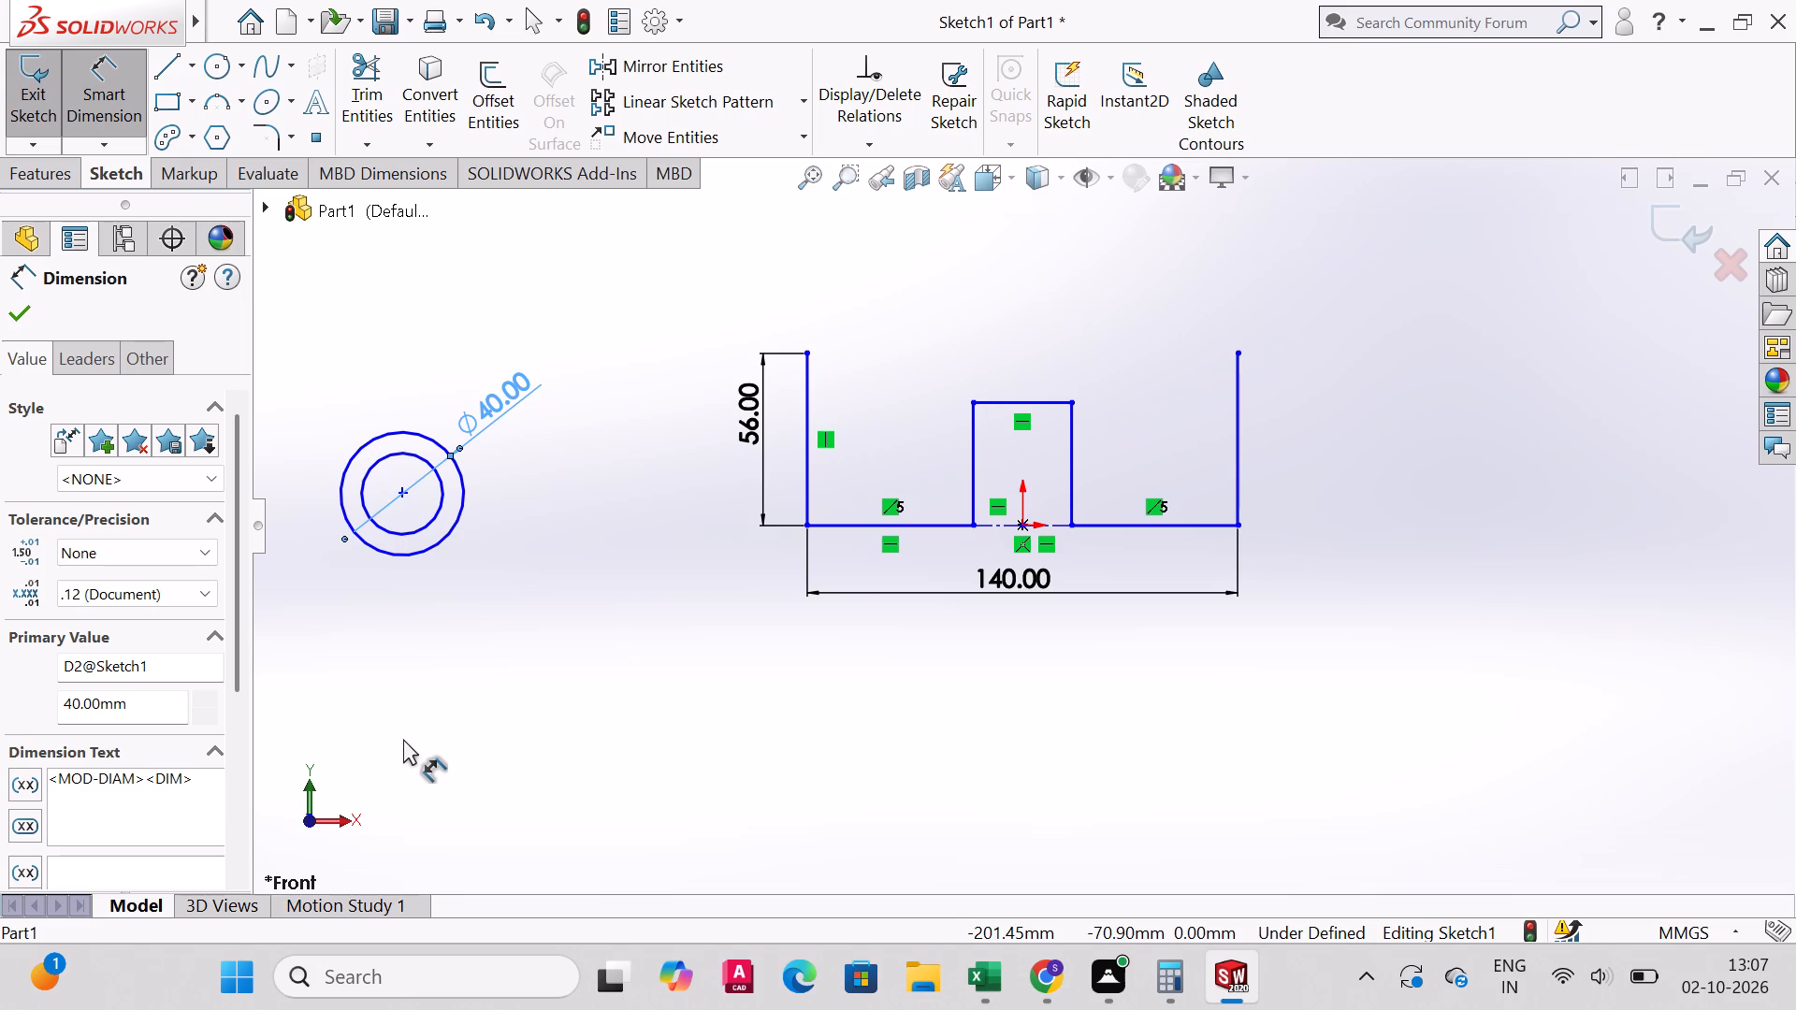
Dimension the smaller concentric circle's diameter as 76 mm, placing the text vertically below the circles.
left_click(443, 506)
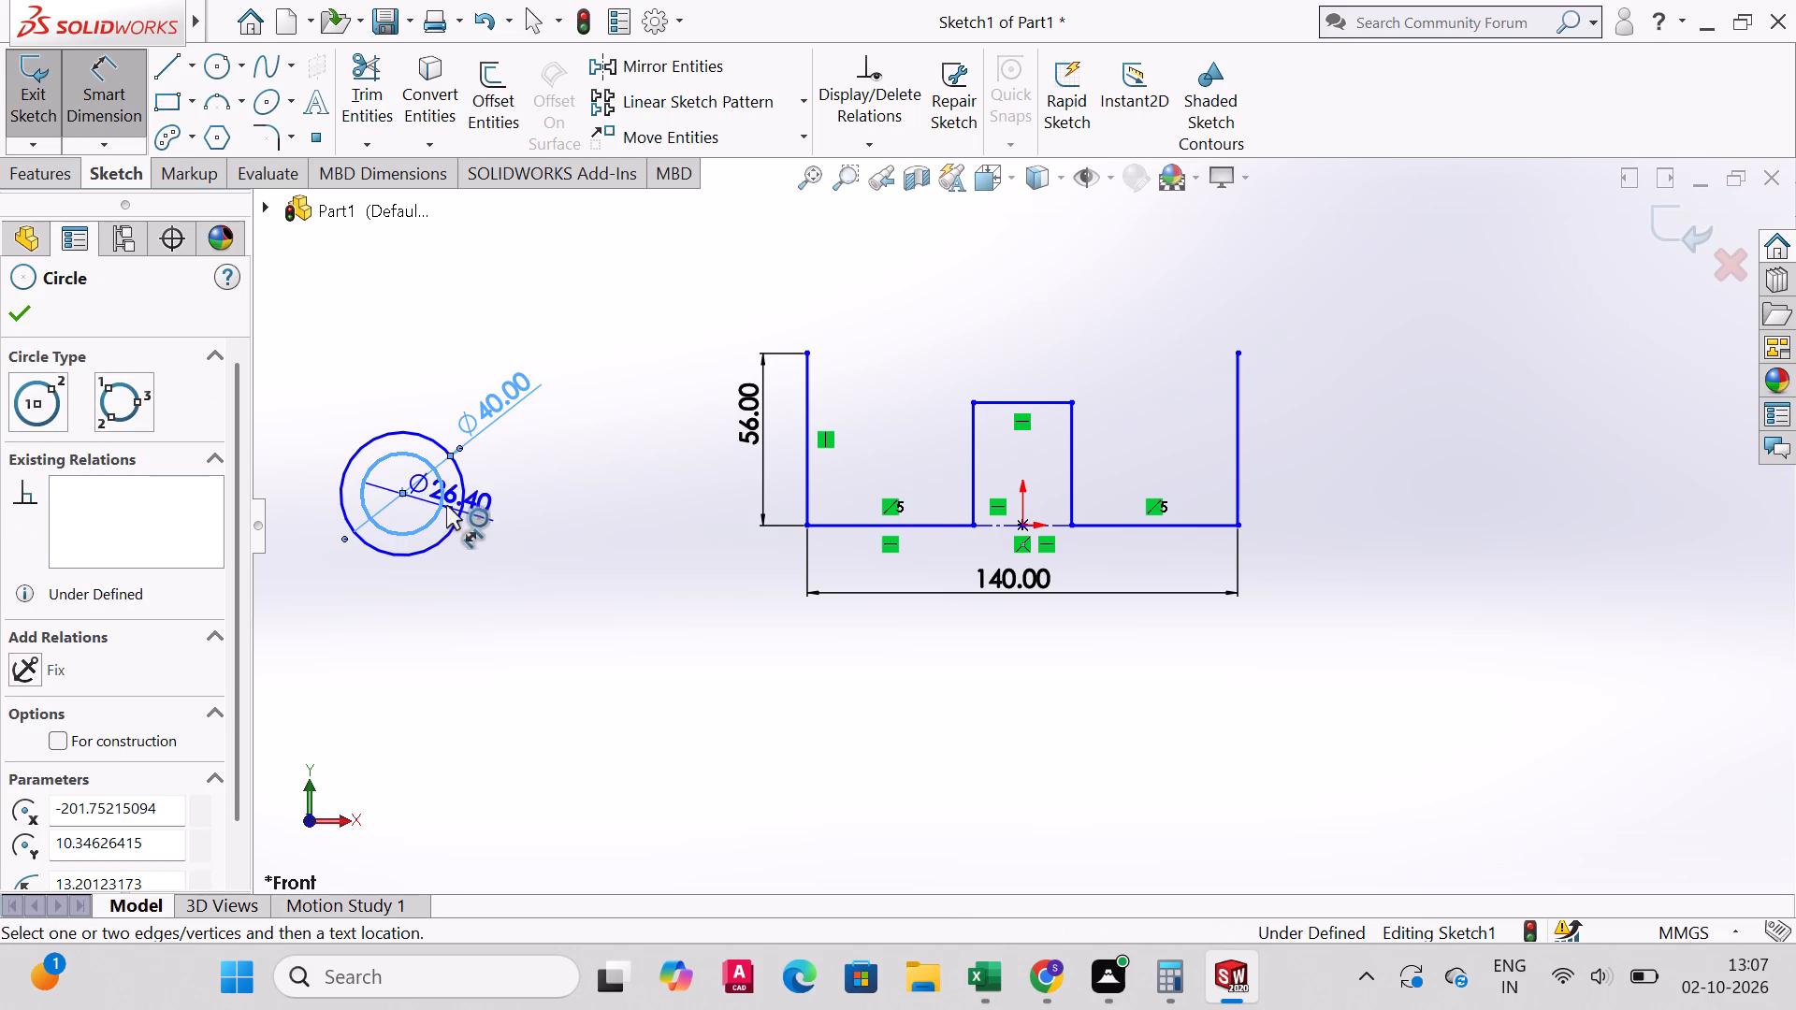
left_click(539, 518)
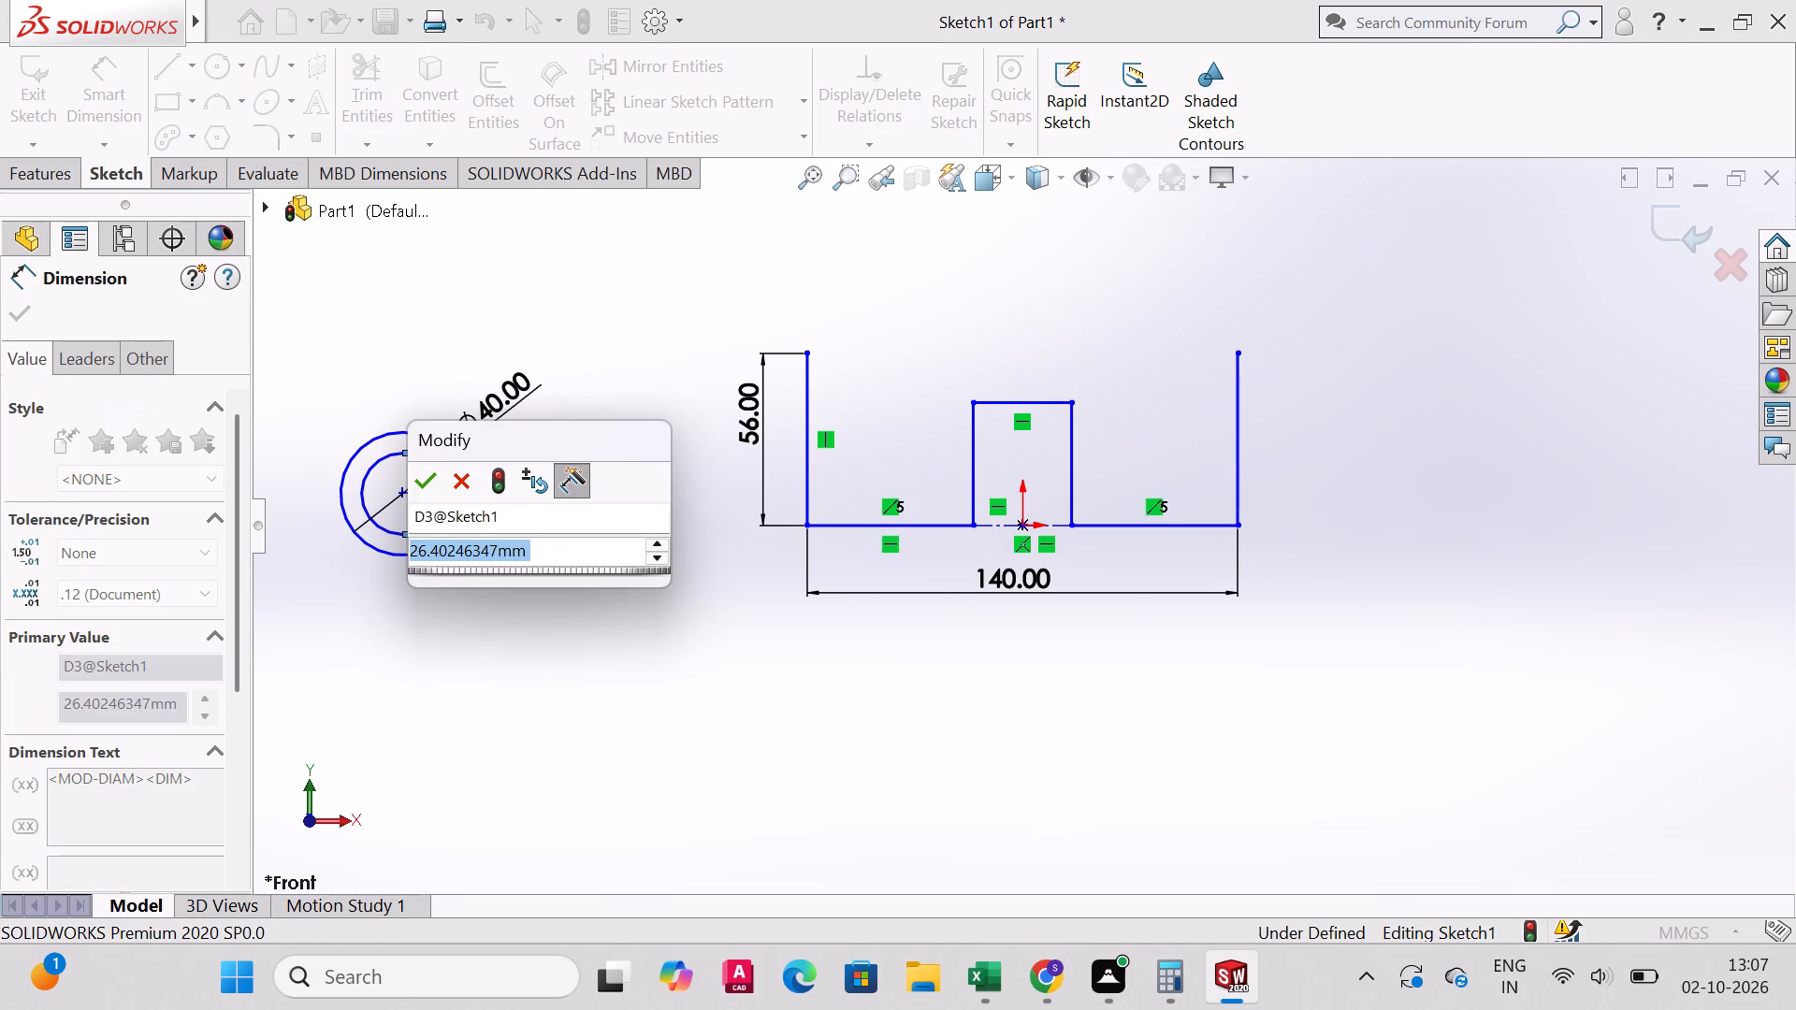
type("76")
key("Return")
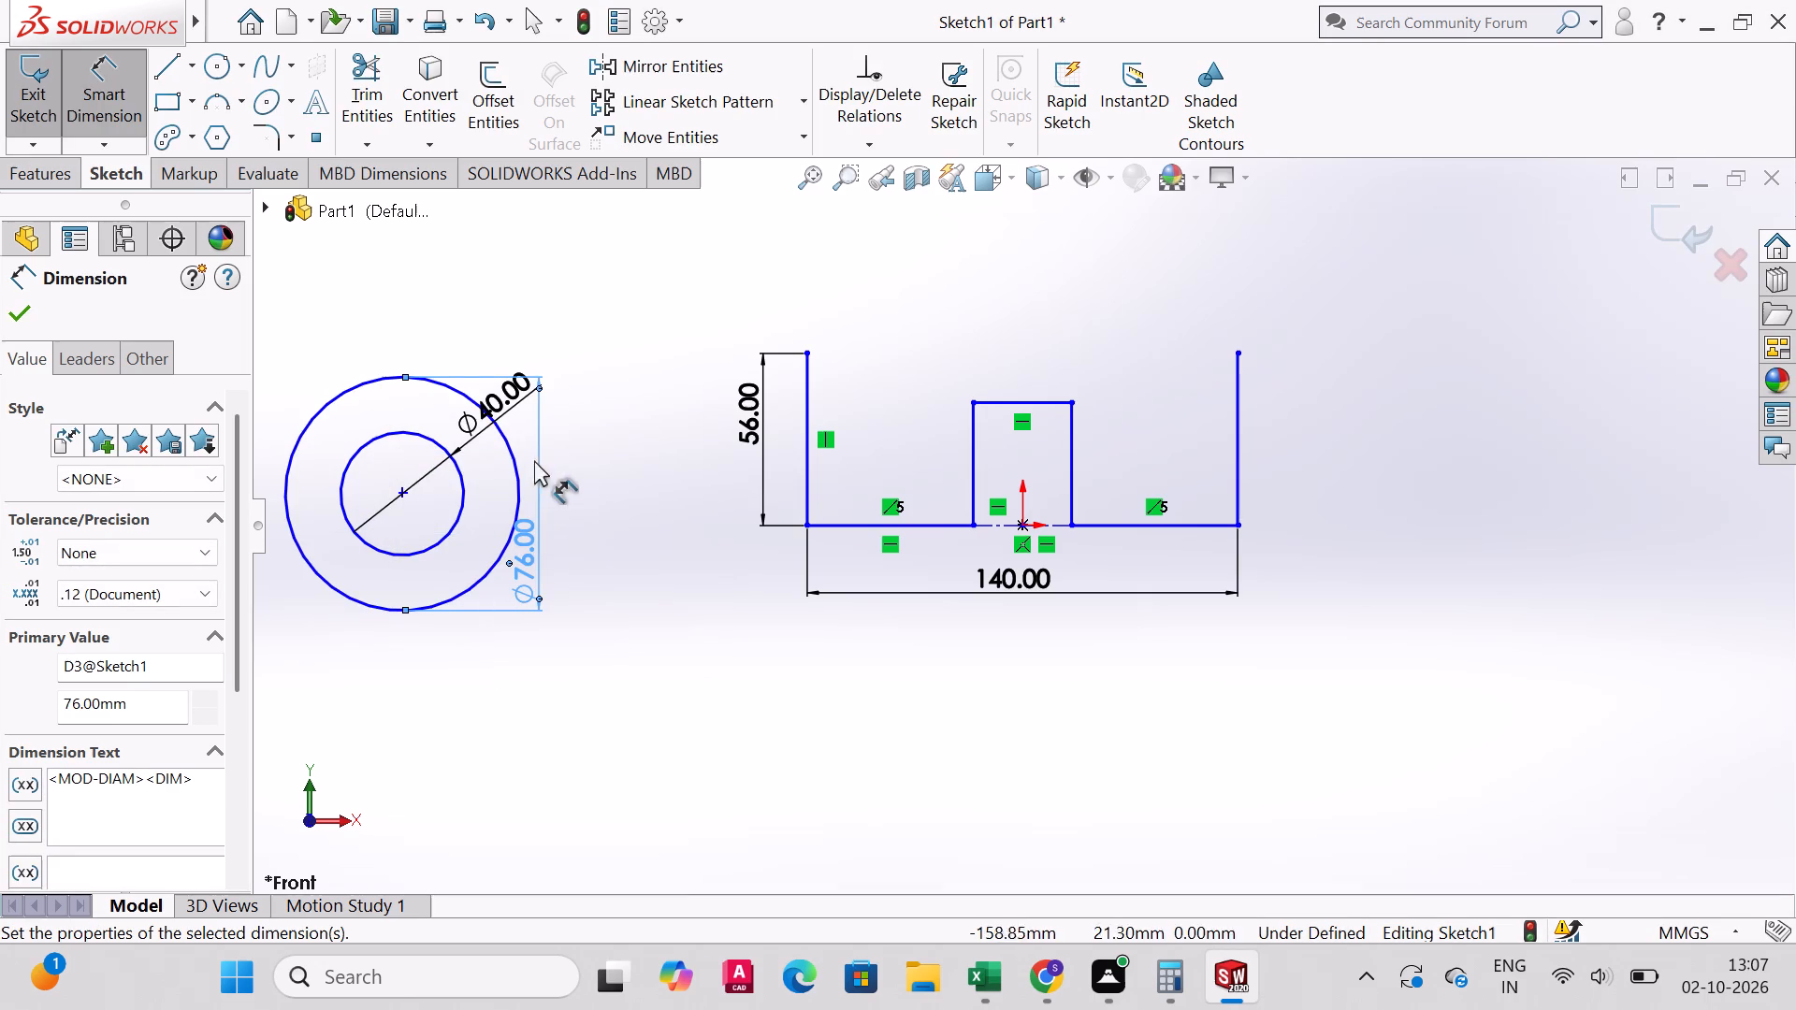
left_click_drag(525, 564, 463, 524)
left_click_drag(460, 527, 390, 433)
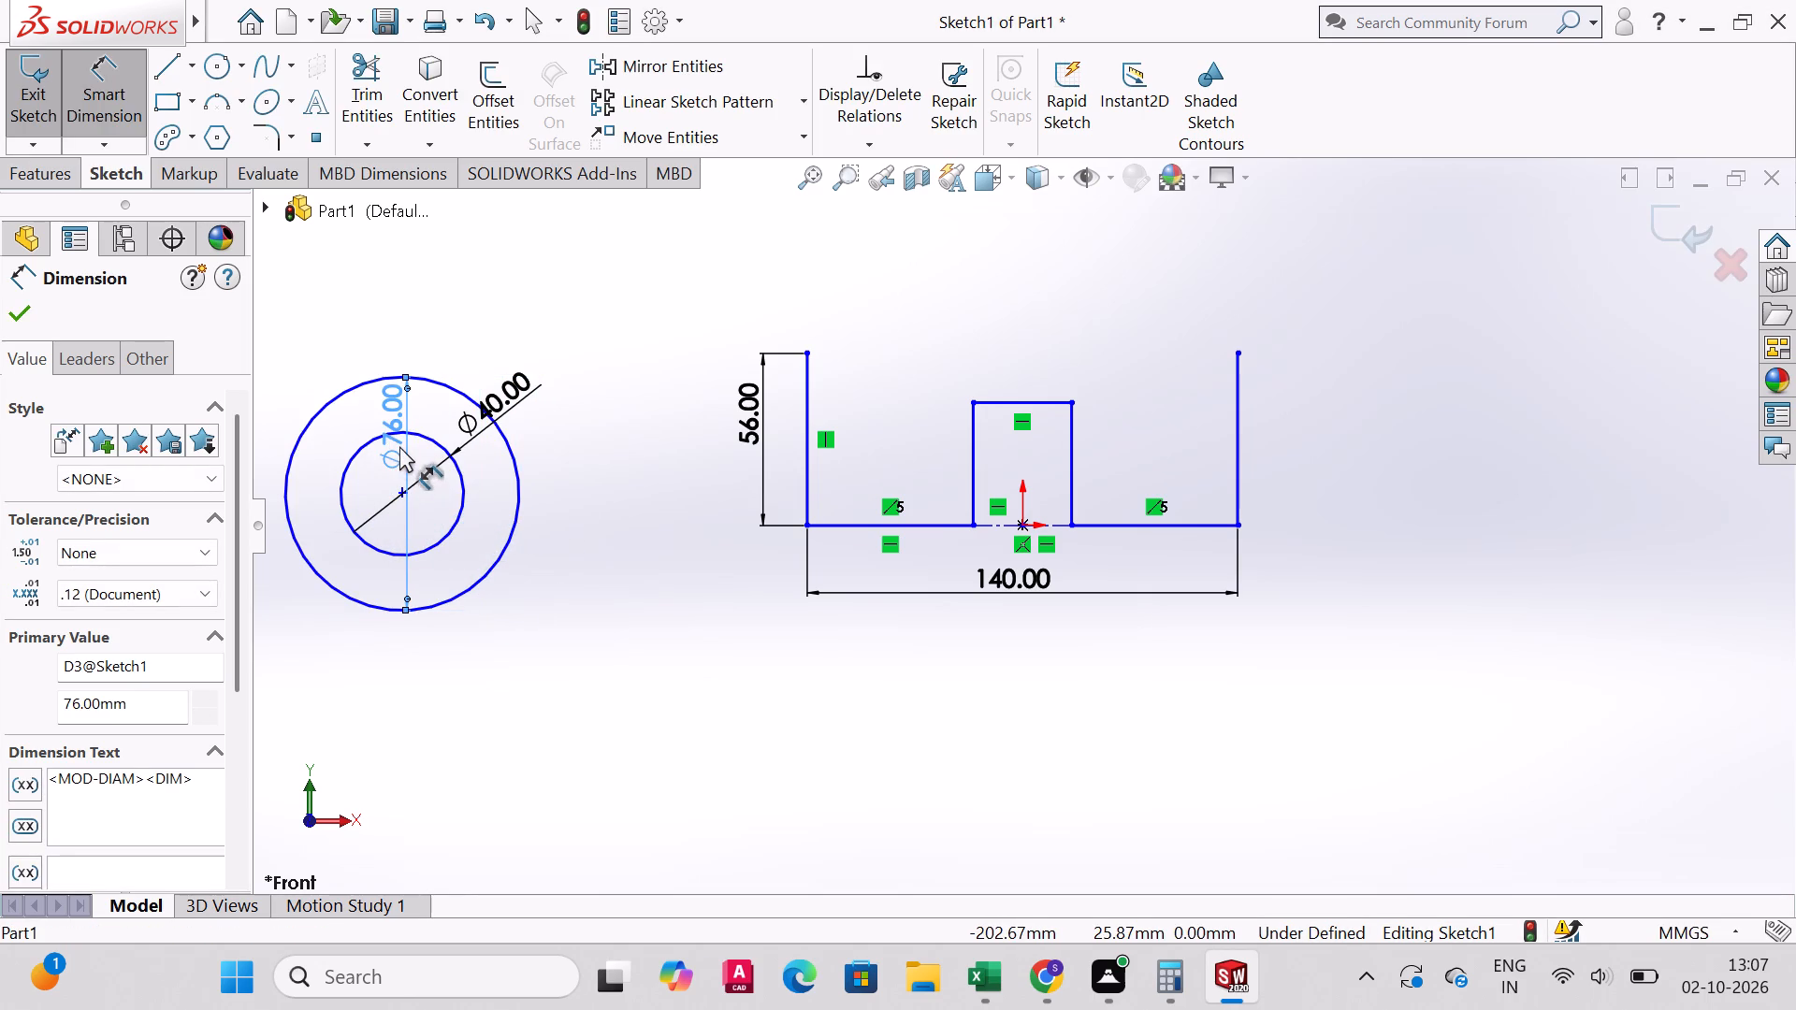
left_click_drag(399, 446, 409, 255)
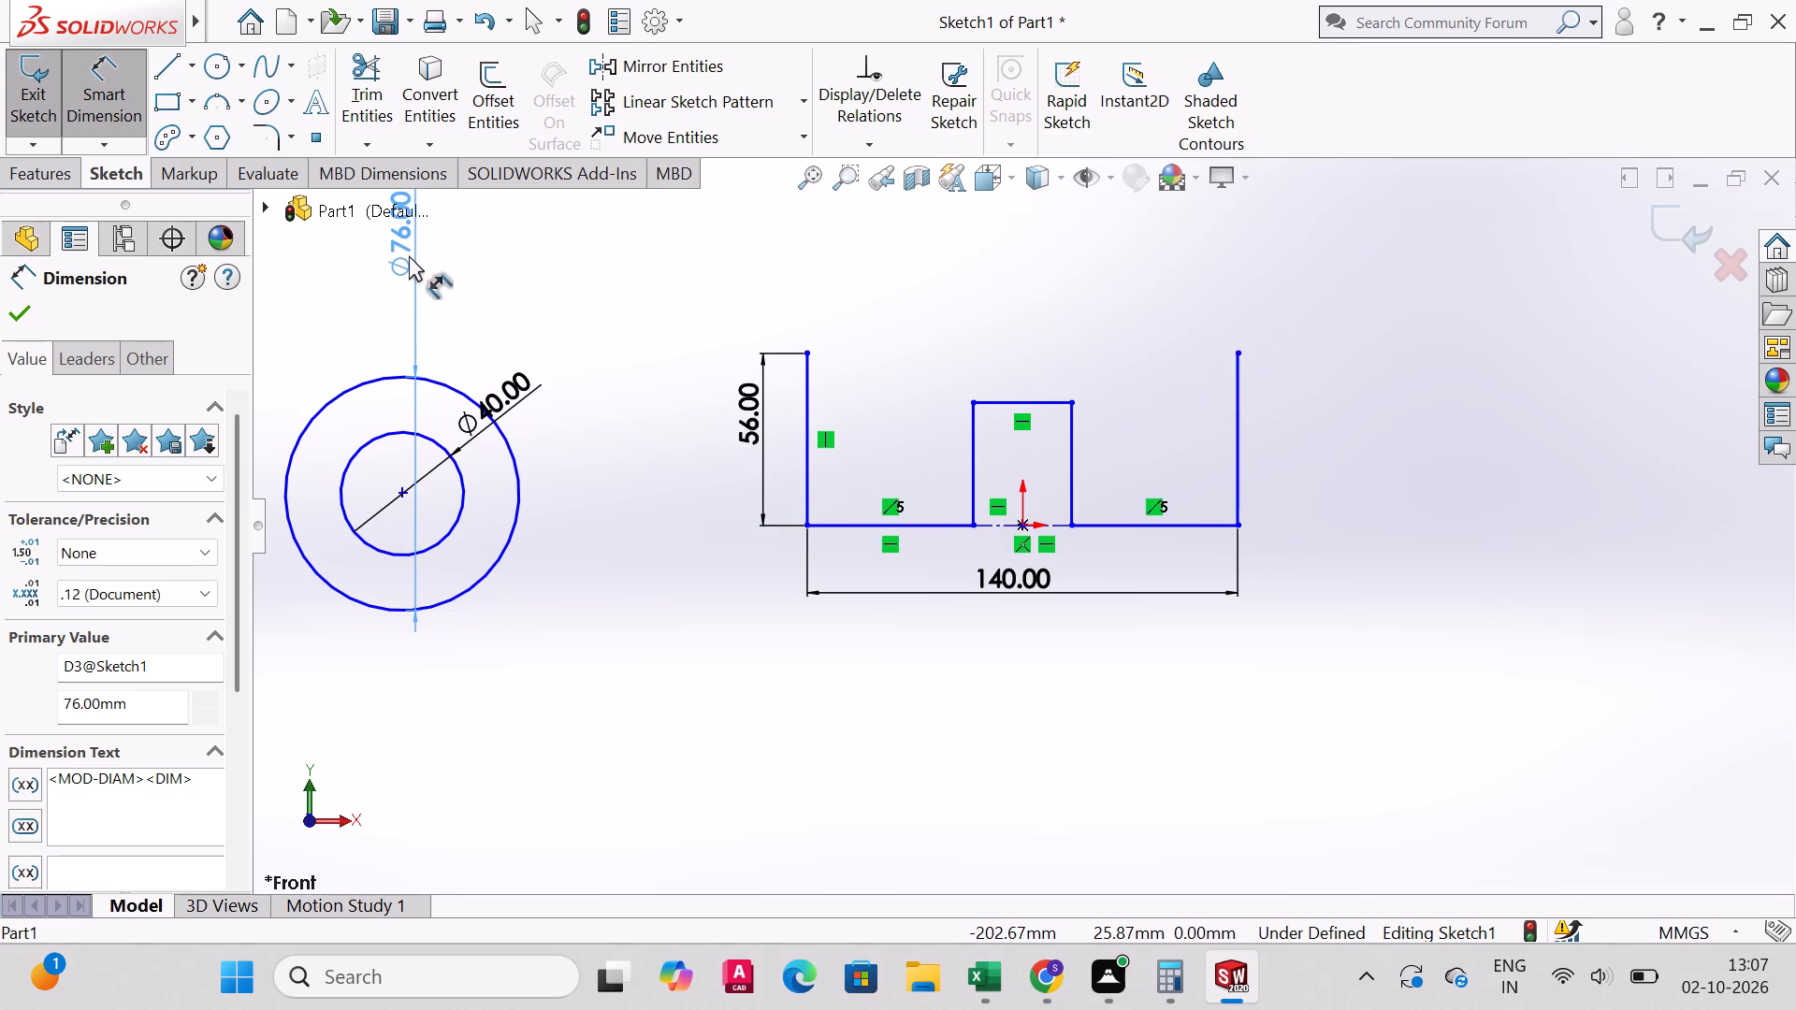
left_click_drag(409, 255, 413, 292)
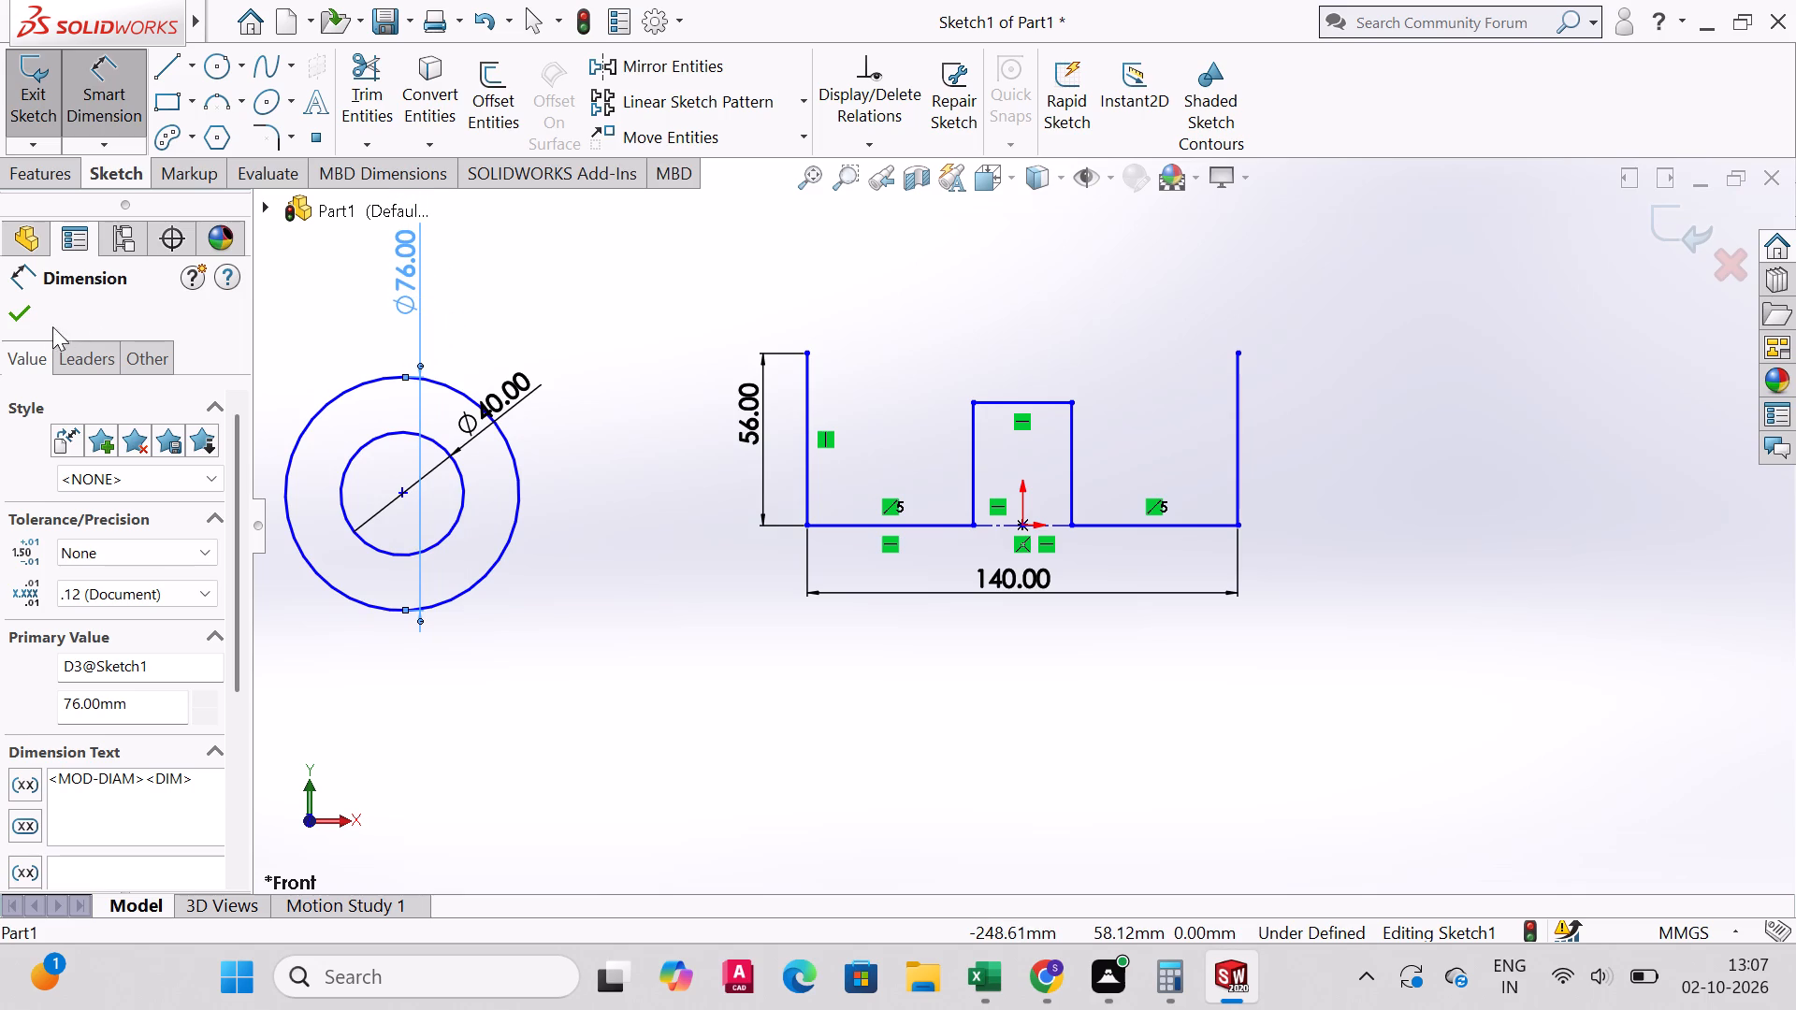
left_click(29, 317)
left_click_drag(405, 283, 525, 390)
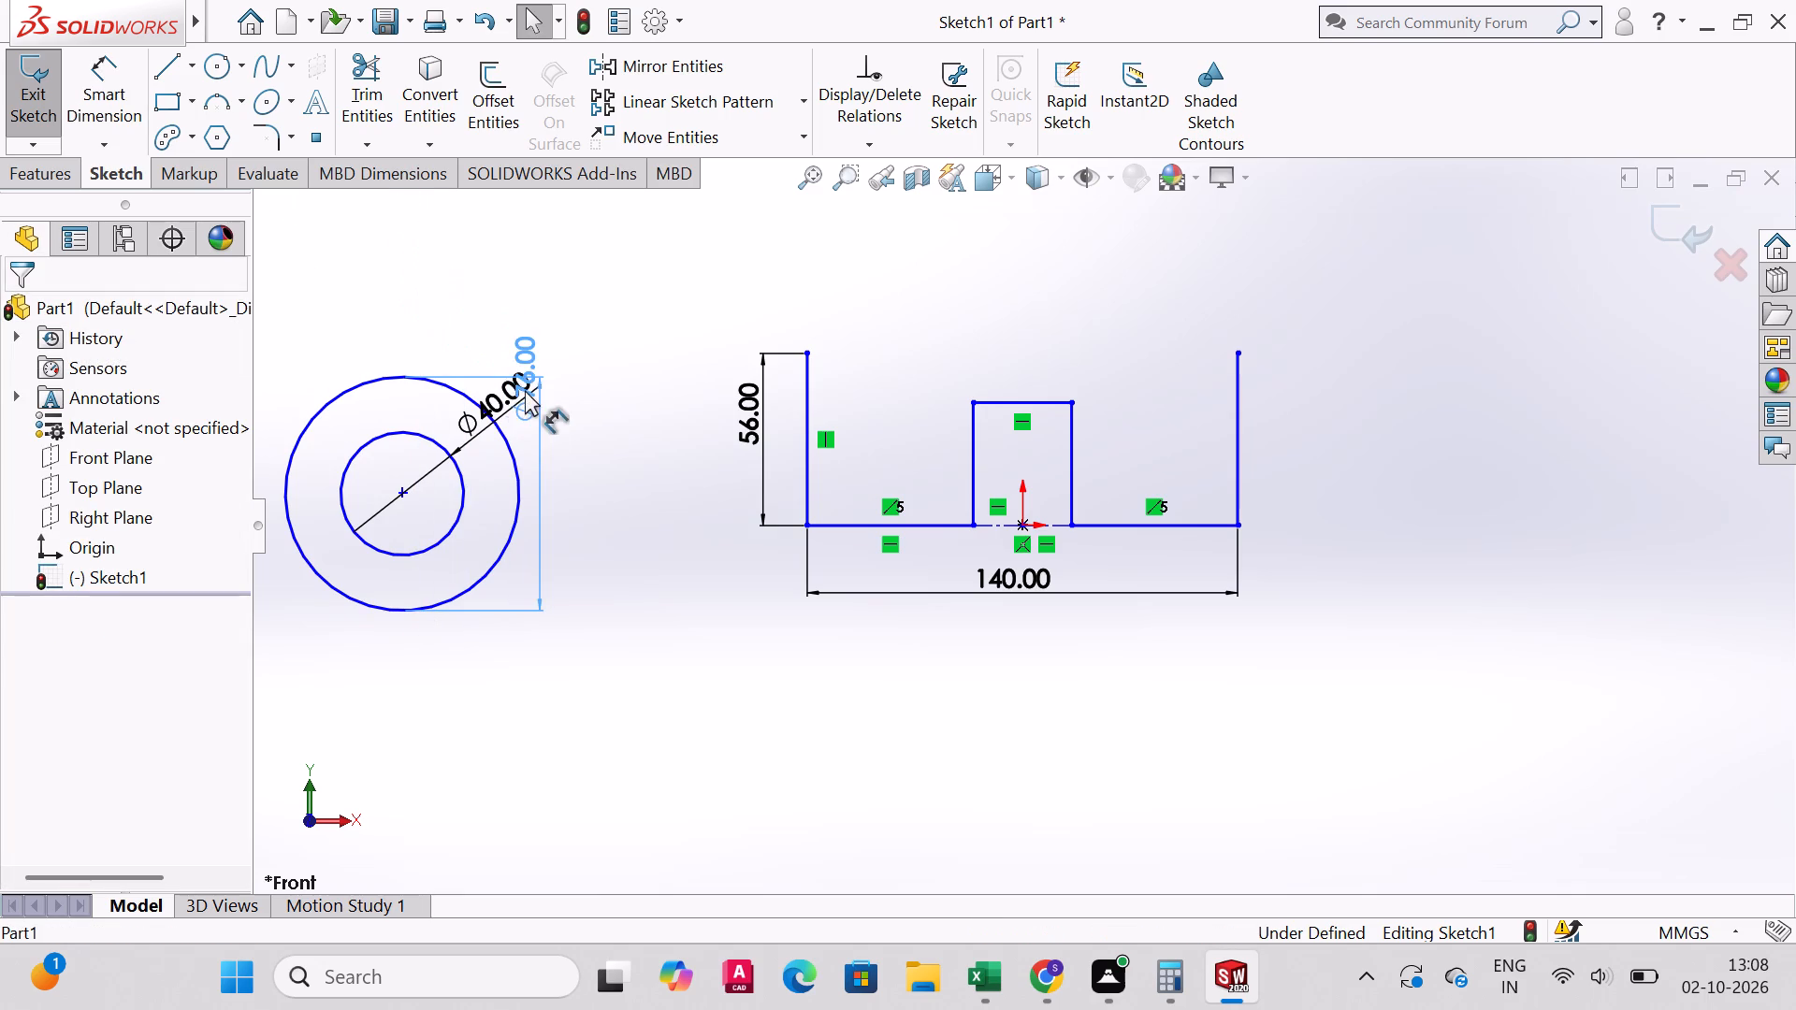
left_click_drag(525, 390, 385, 677)
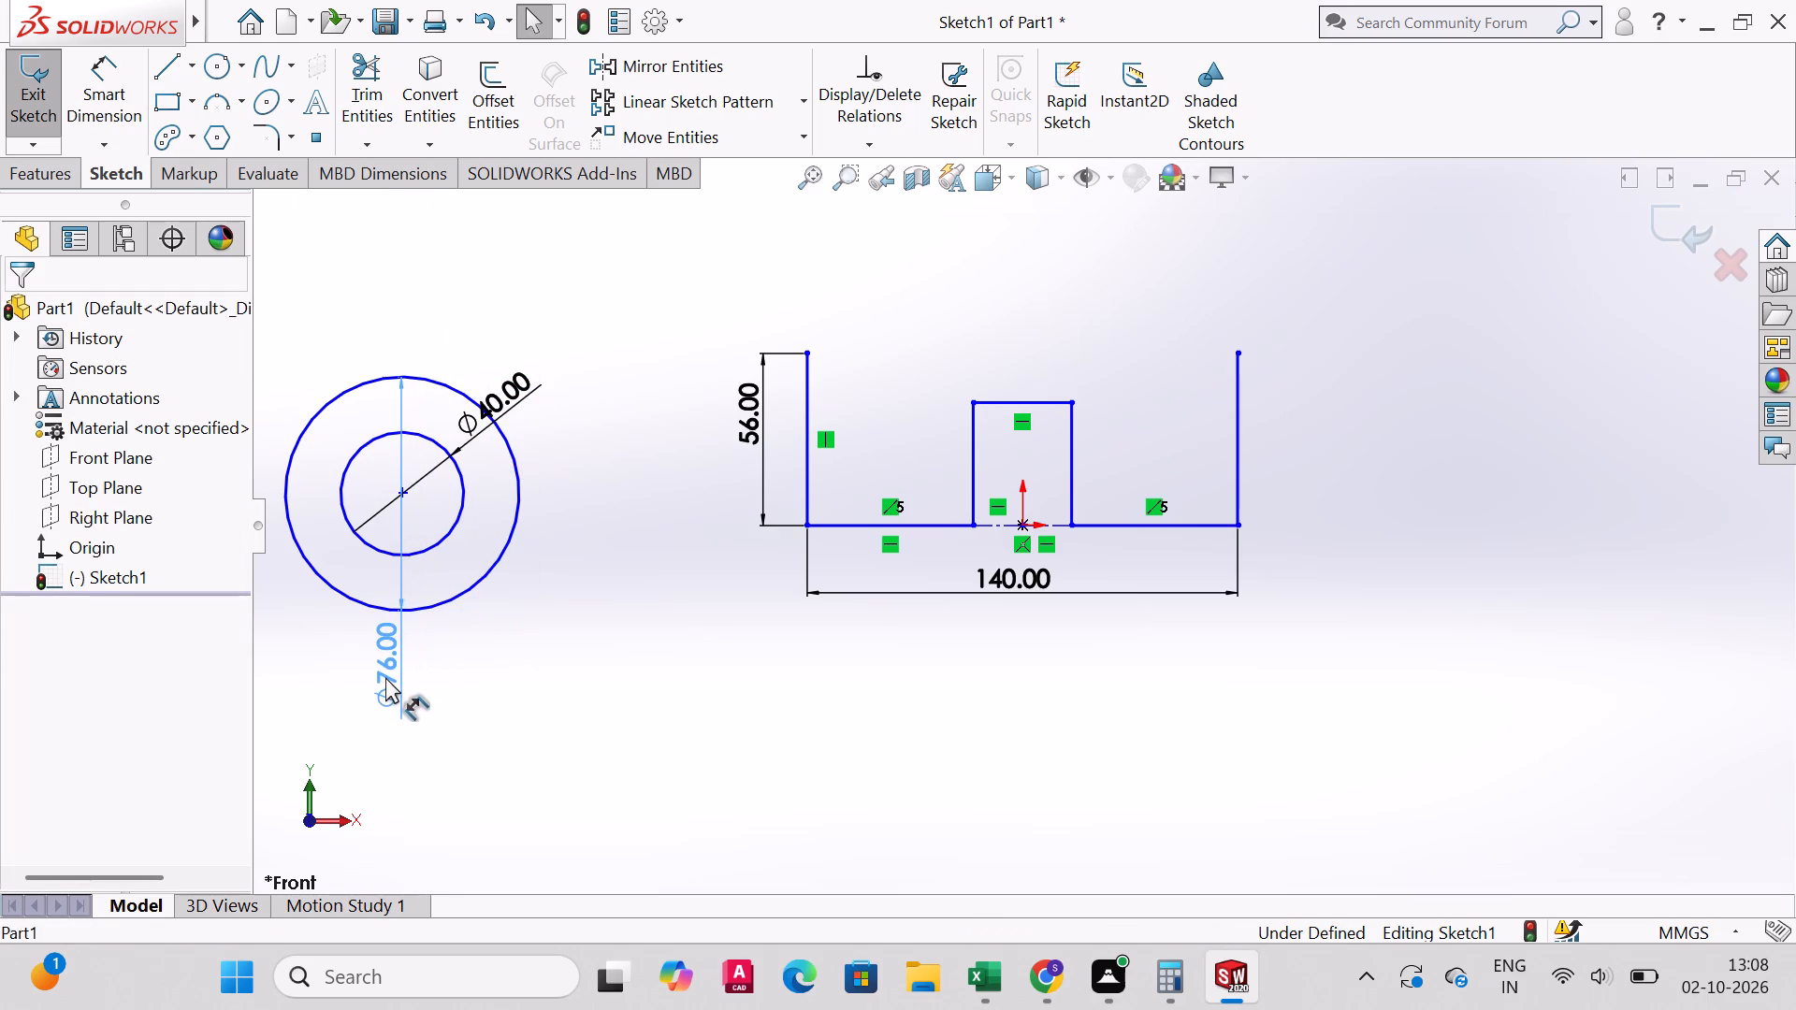
left_click_drag(385, 677, 381, 690)
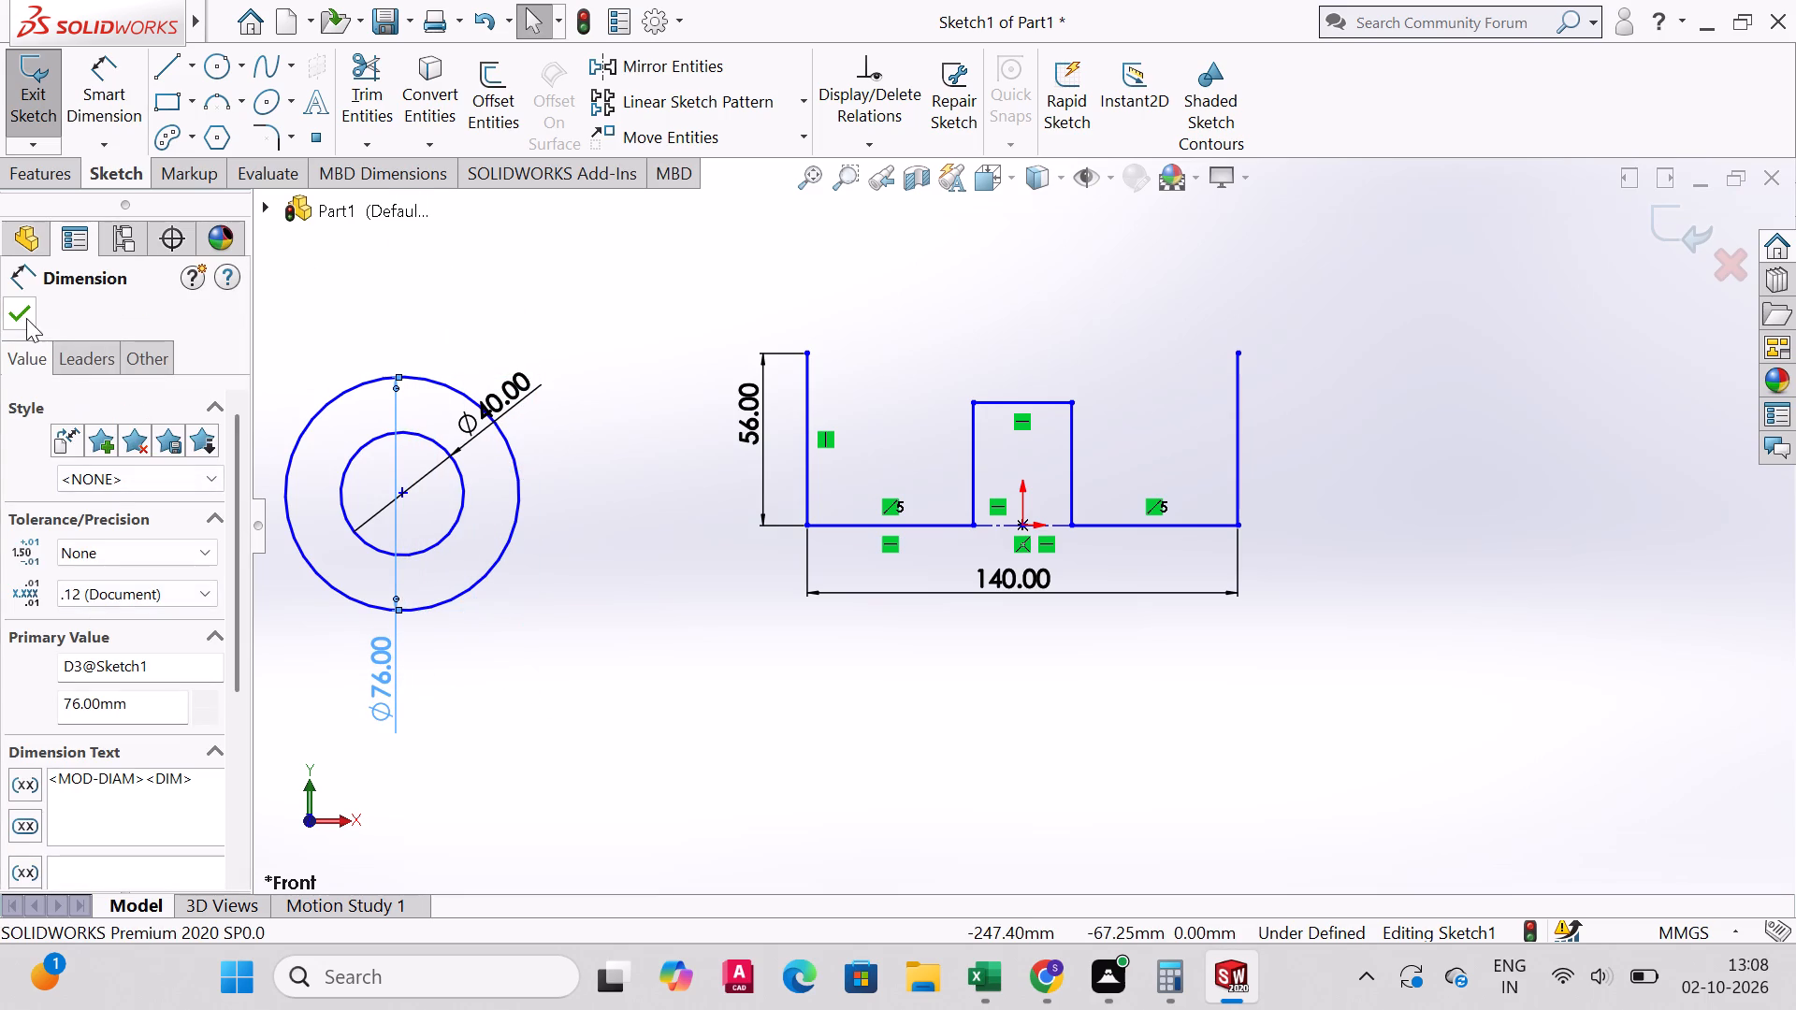
left_click(26, 318)
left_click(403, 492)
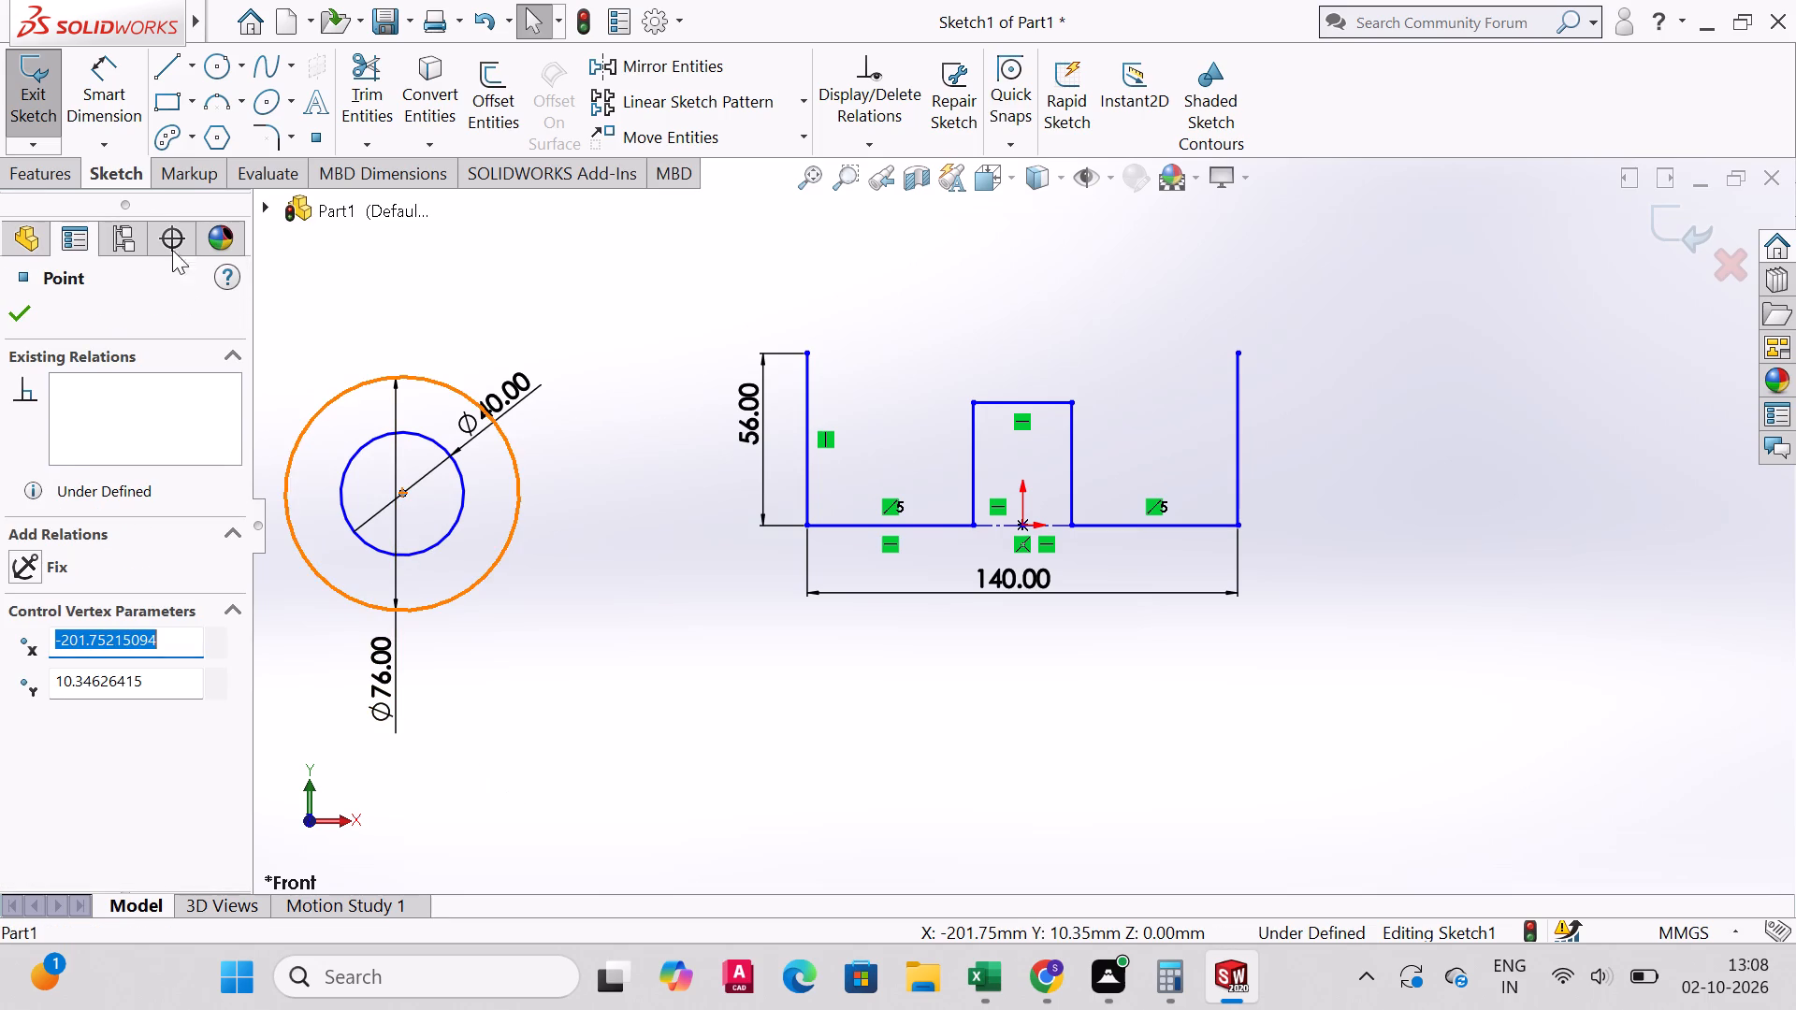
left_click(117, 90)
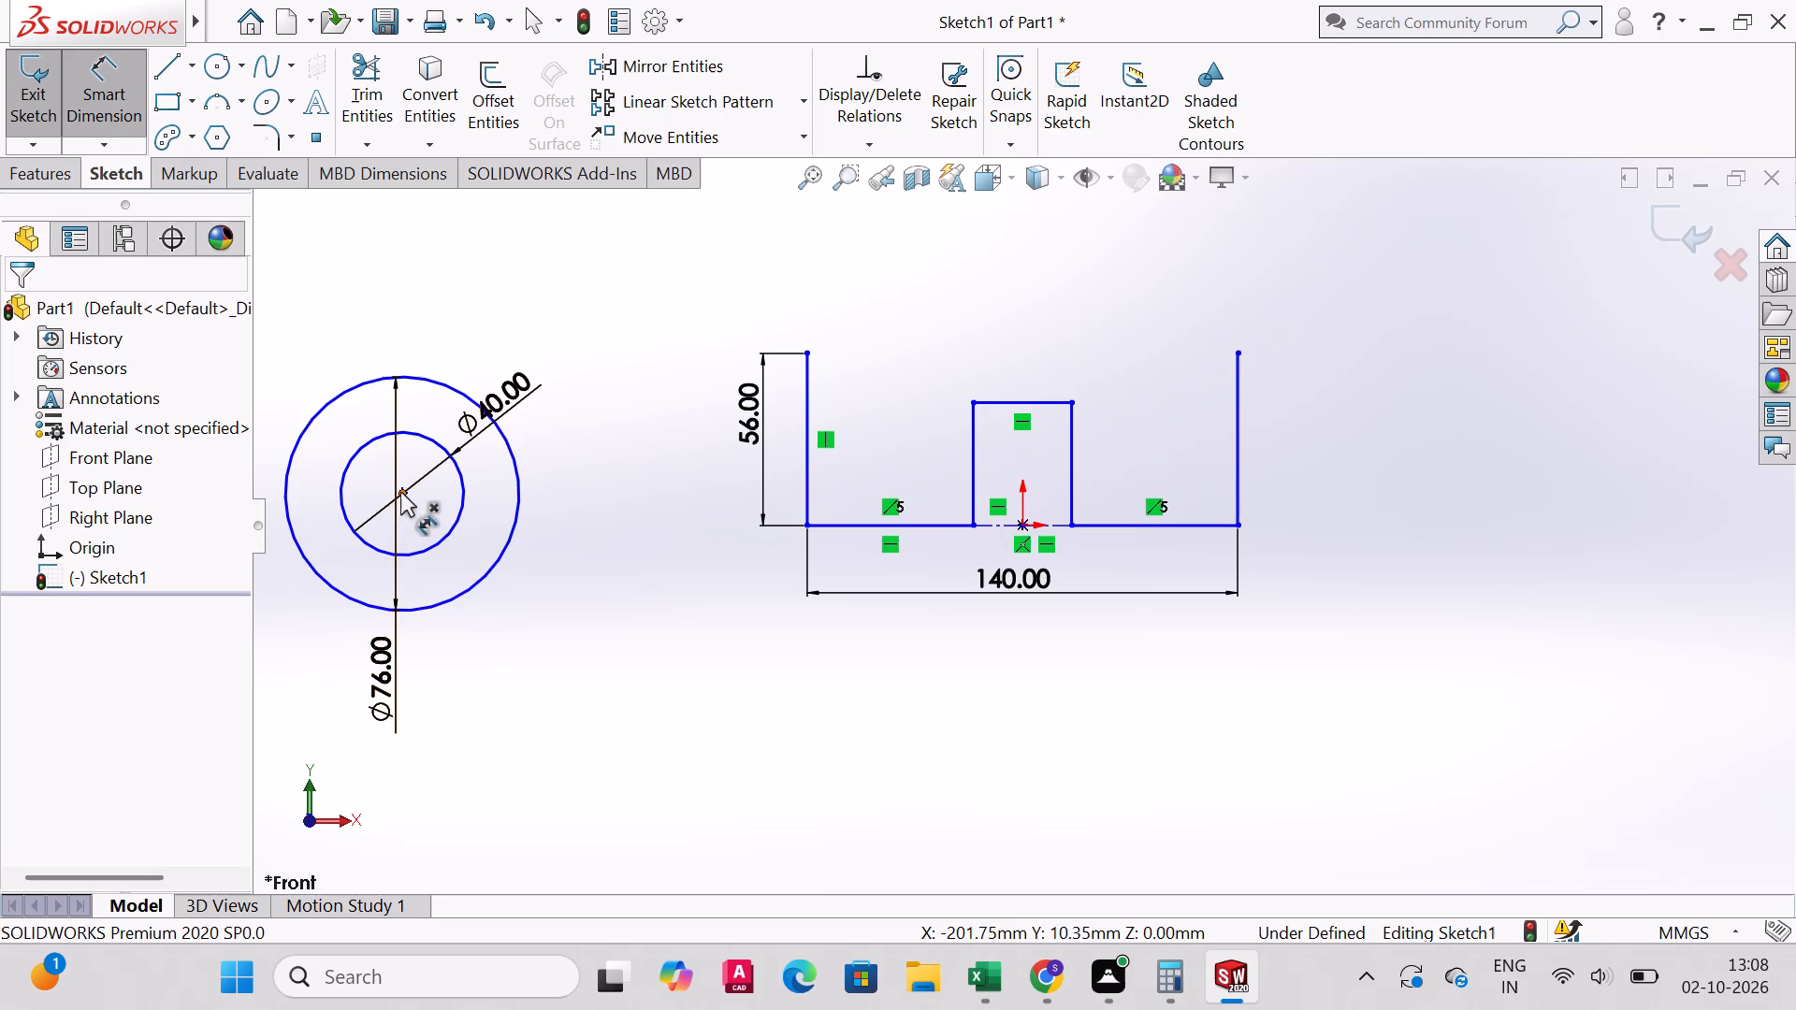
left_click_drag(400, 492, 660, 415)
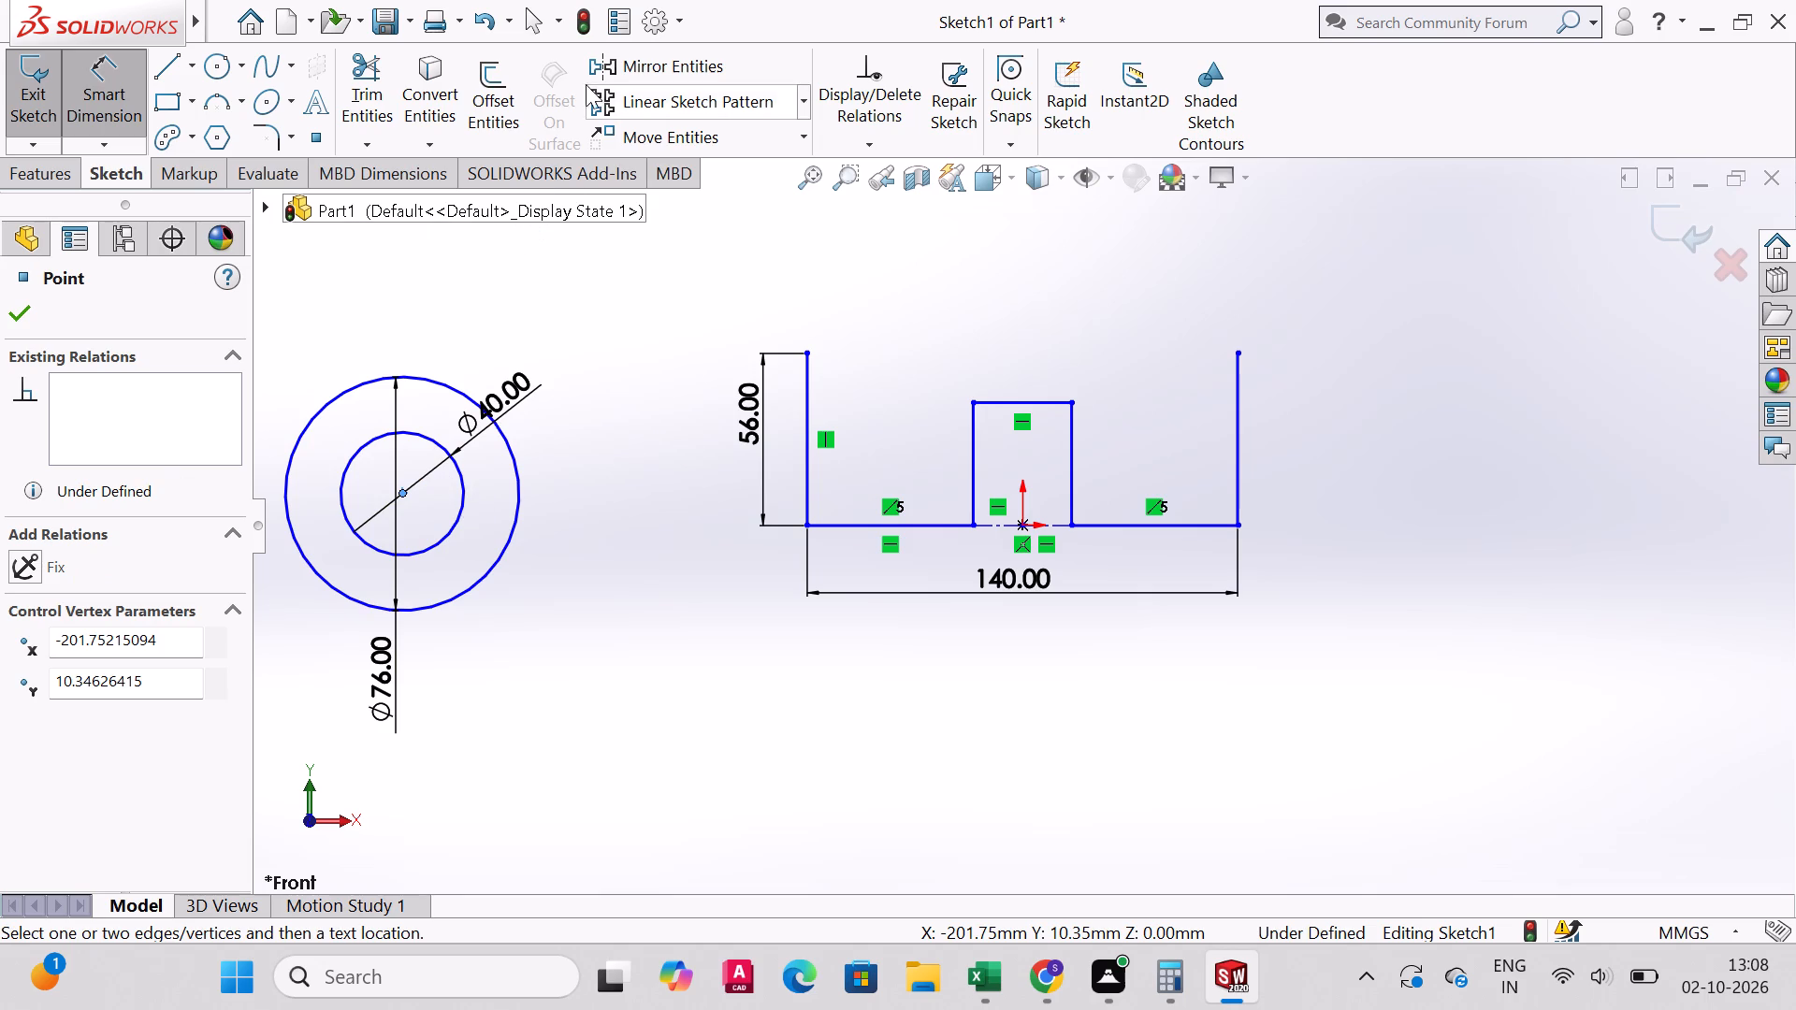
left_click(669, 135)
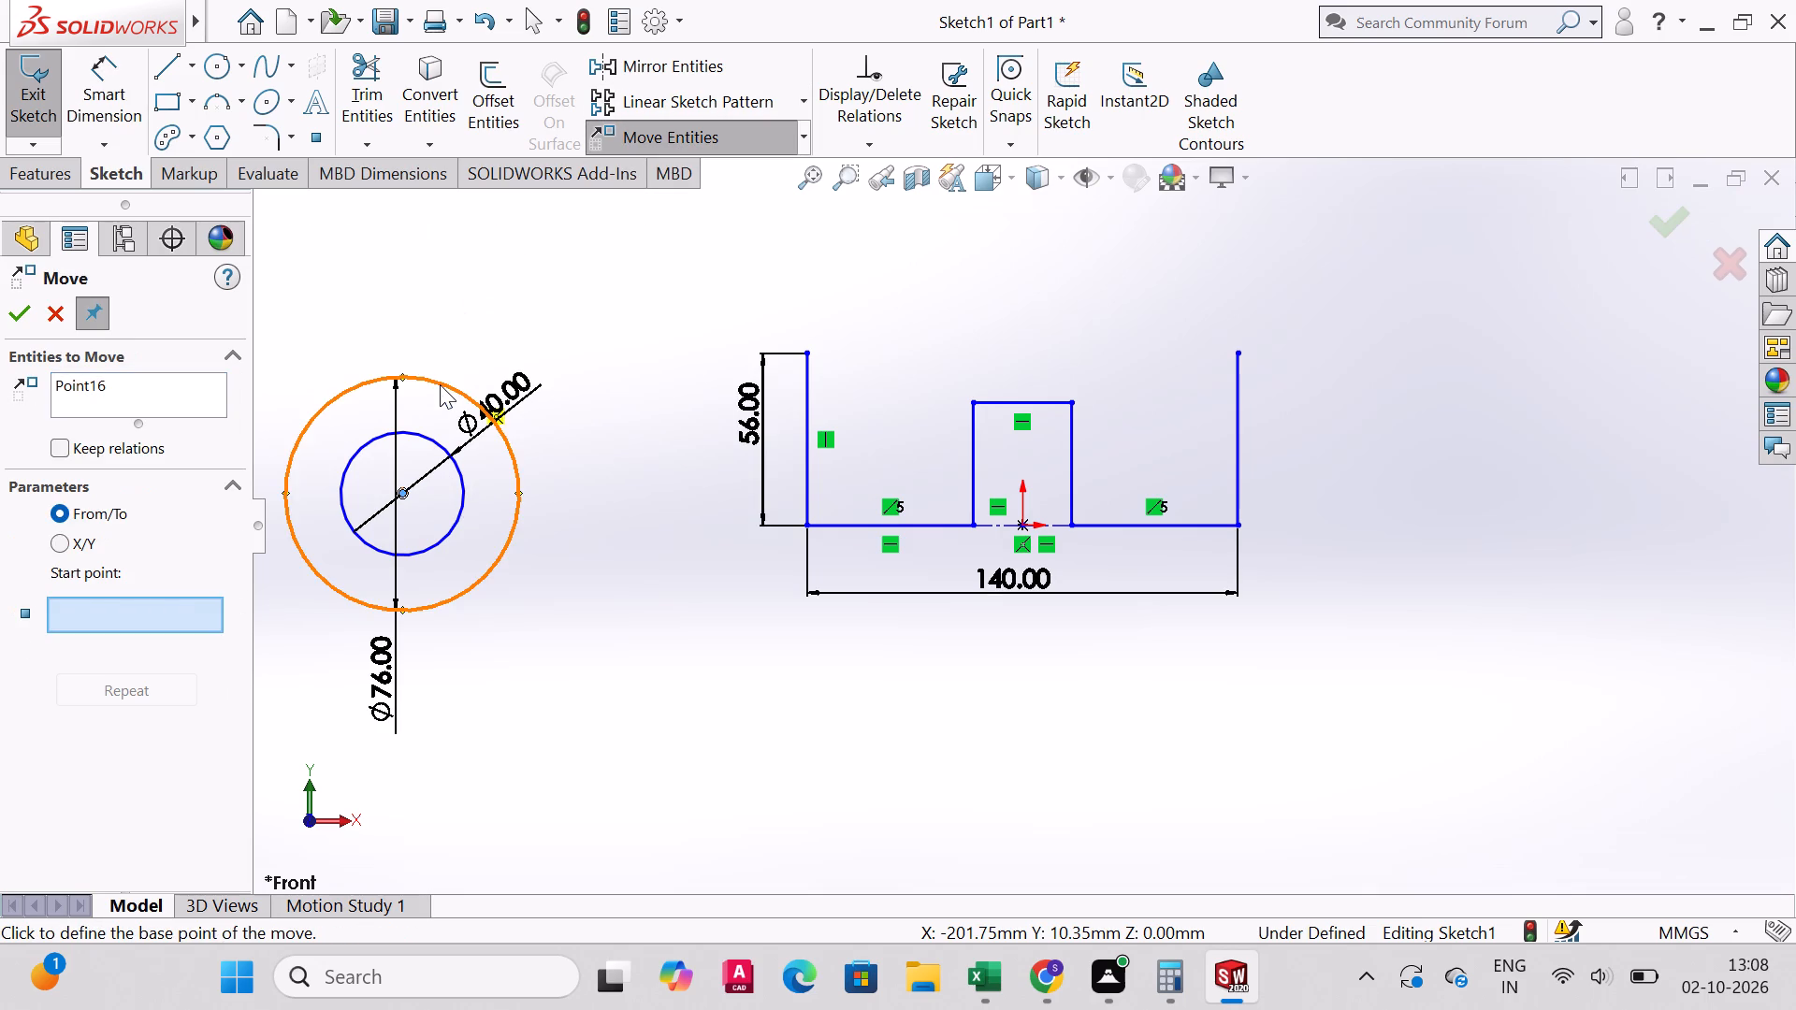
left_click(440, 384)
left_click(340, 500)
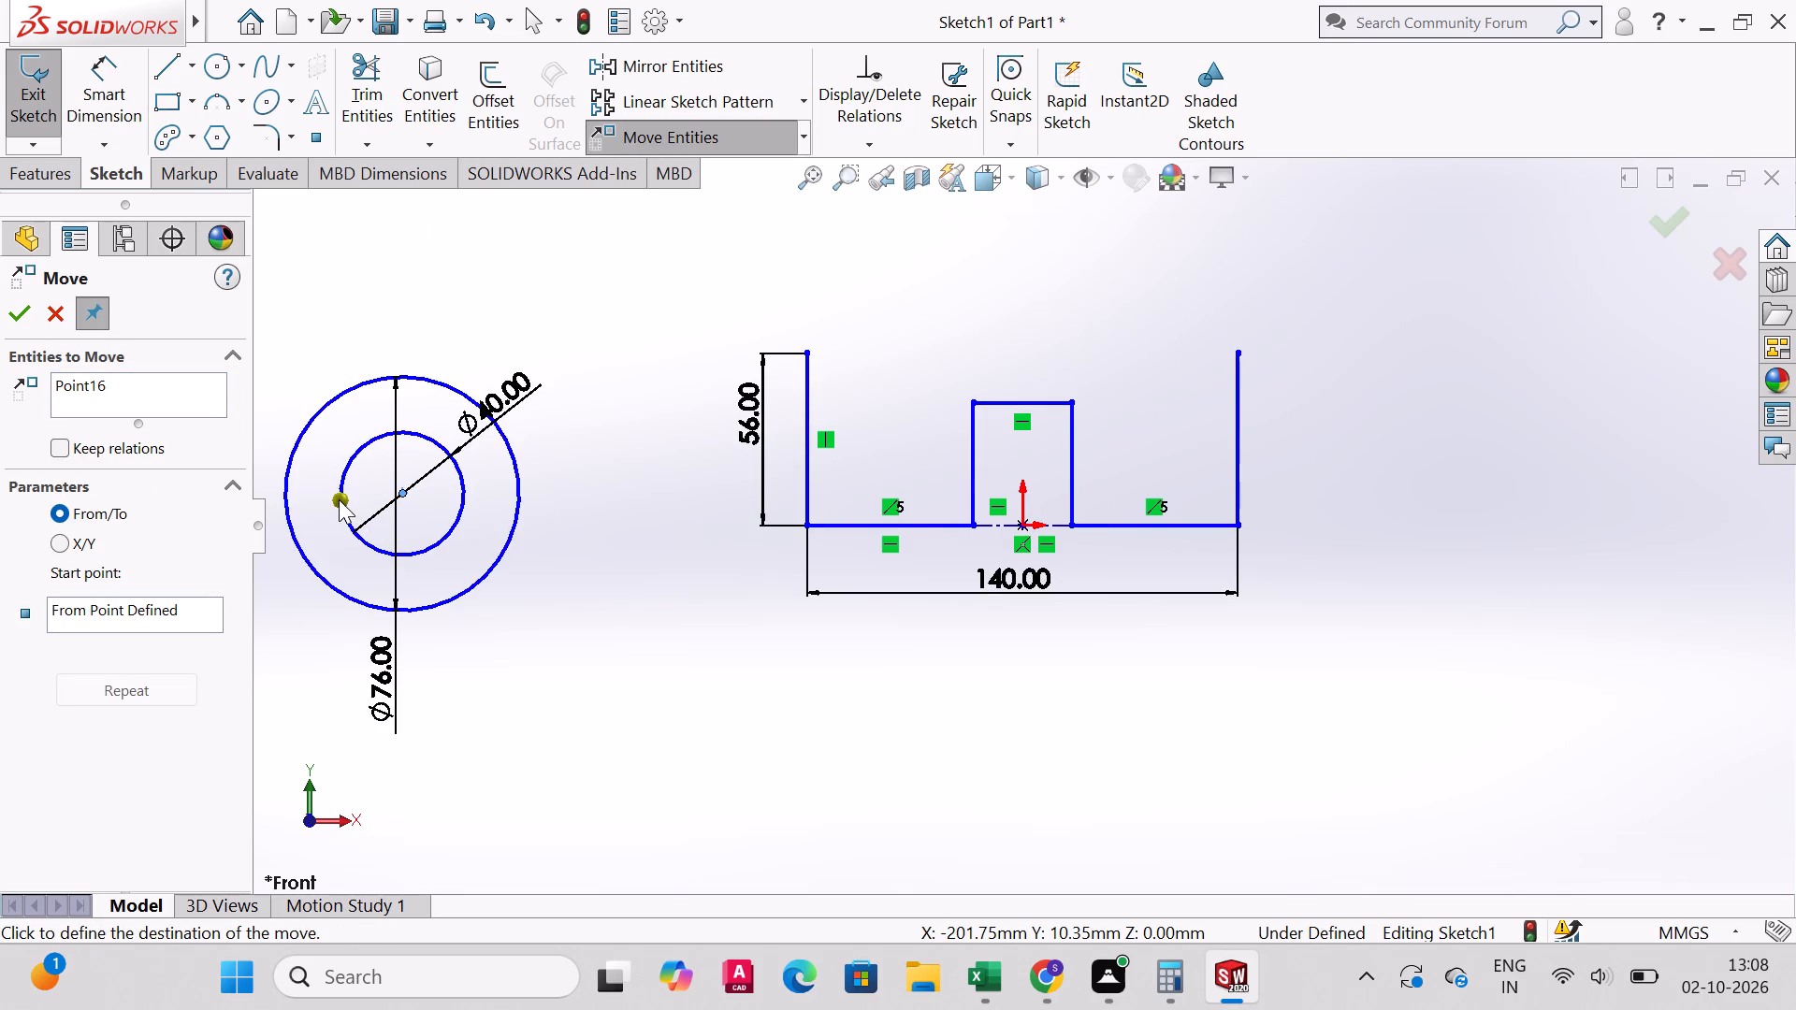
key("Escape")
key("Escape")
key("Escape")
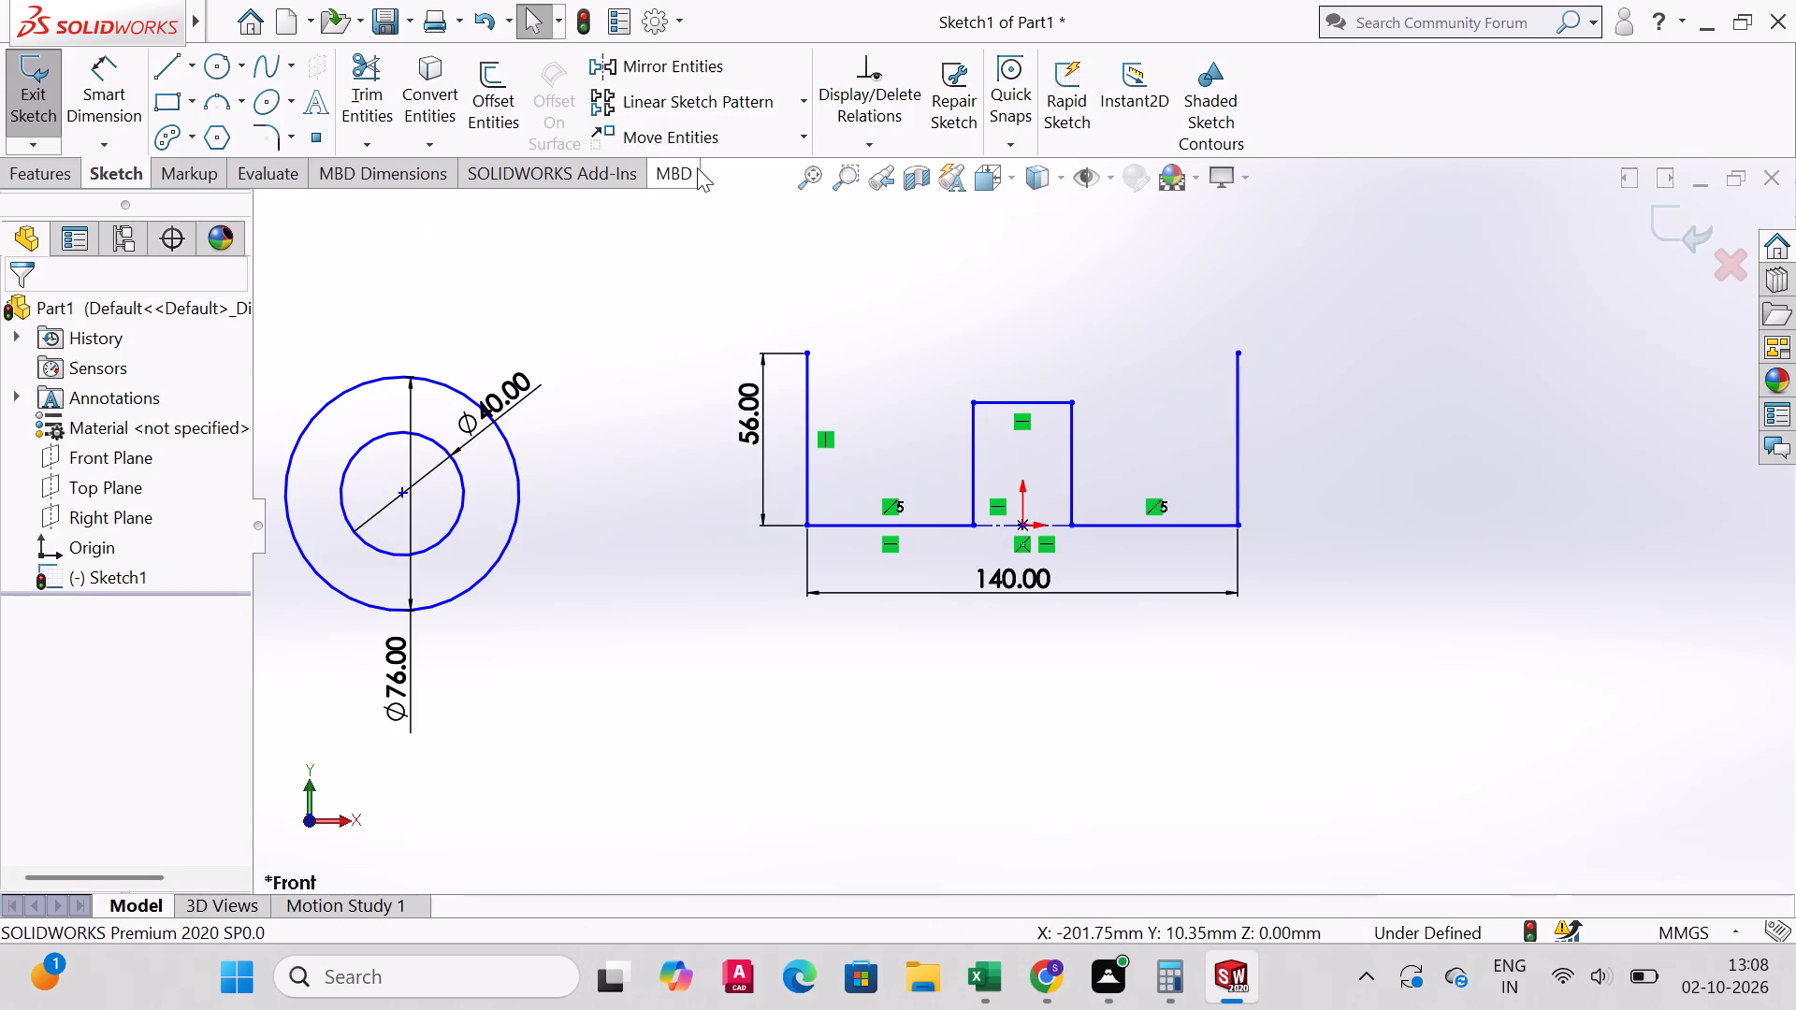
Move both concentric circles, using their common centre as the base point, to a position directly above the boss in line with the origin.
left_click(699, 145)
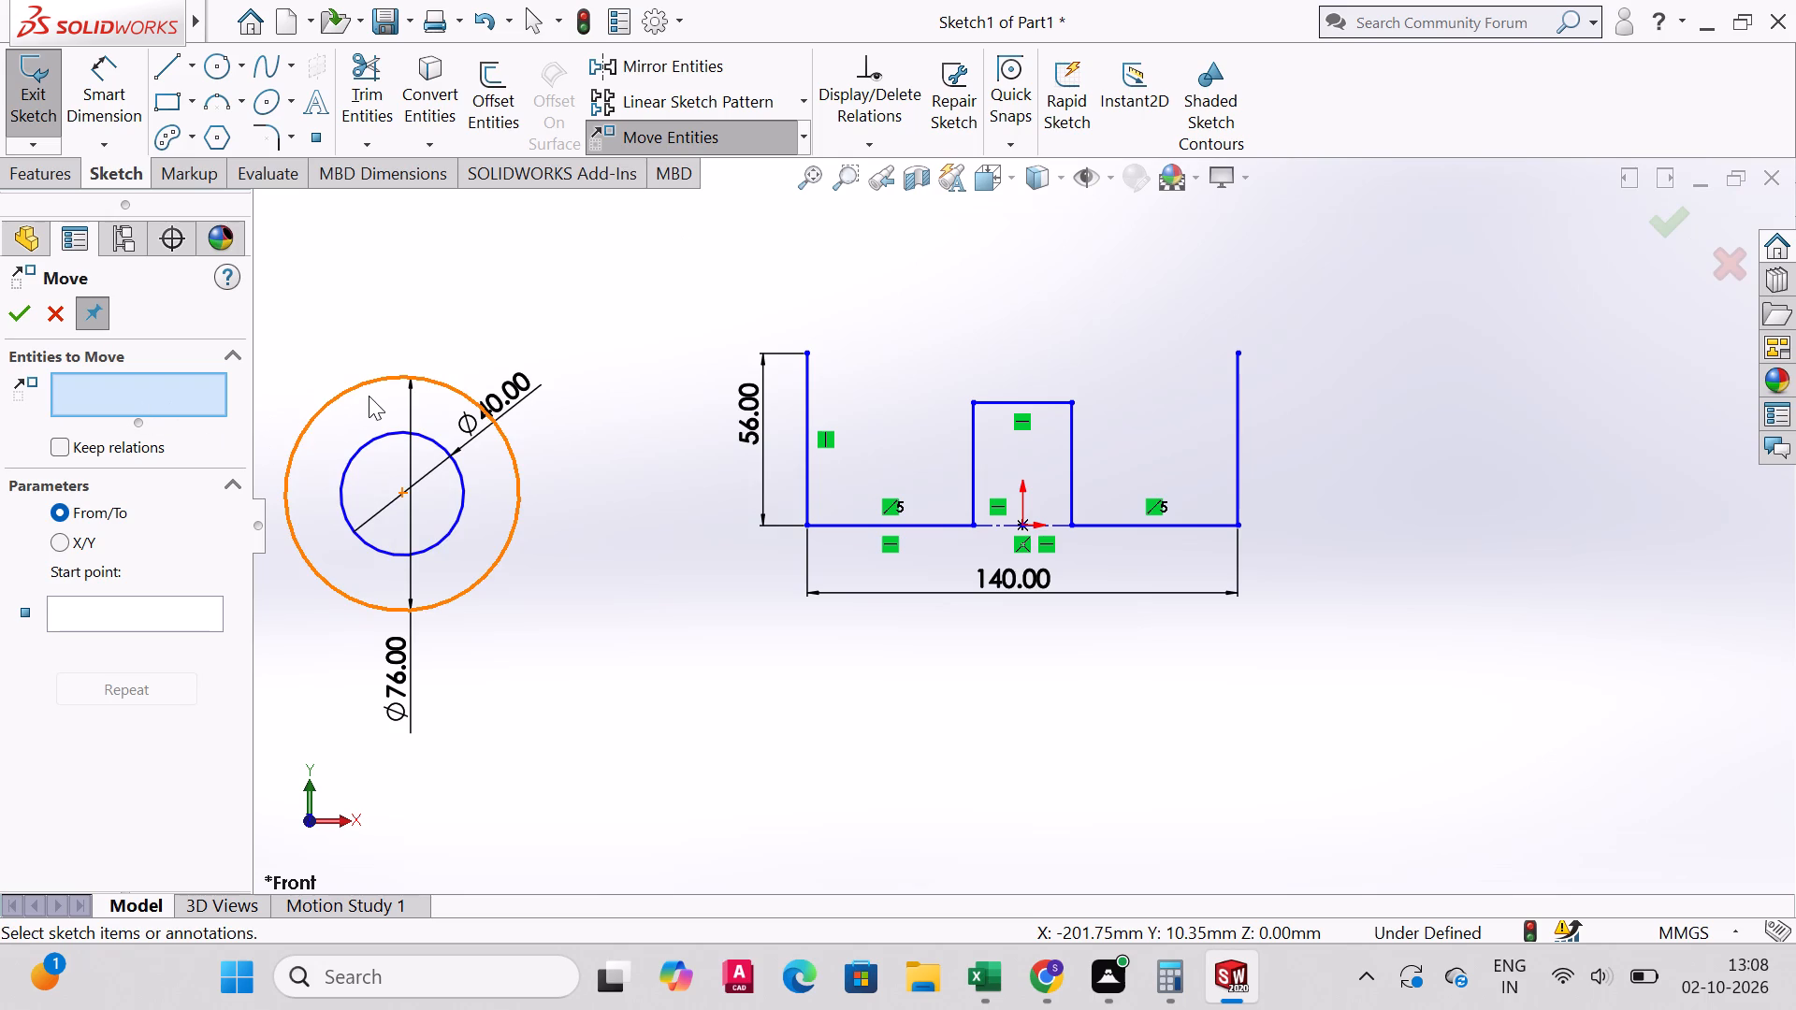
left_click(369, 382)
left_click(360, 452)
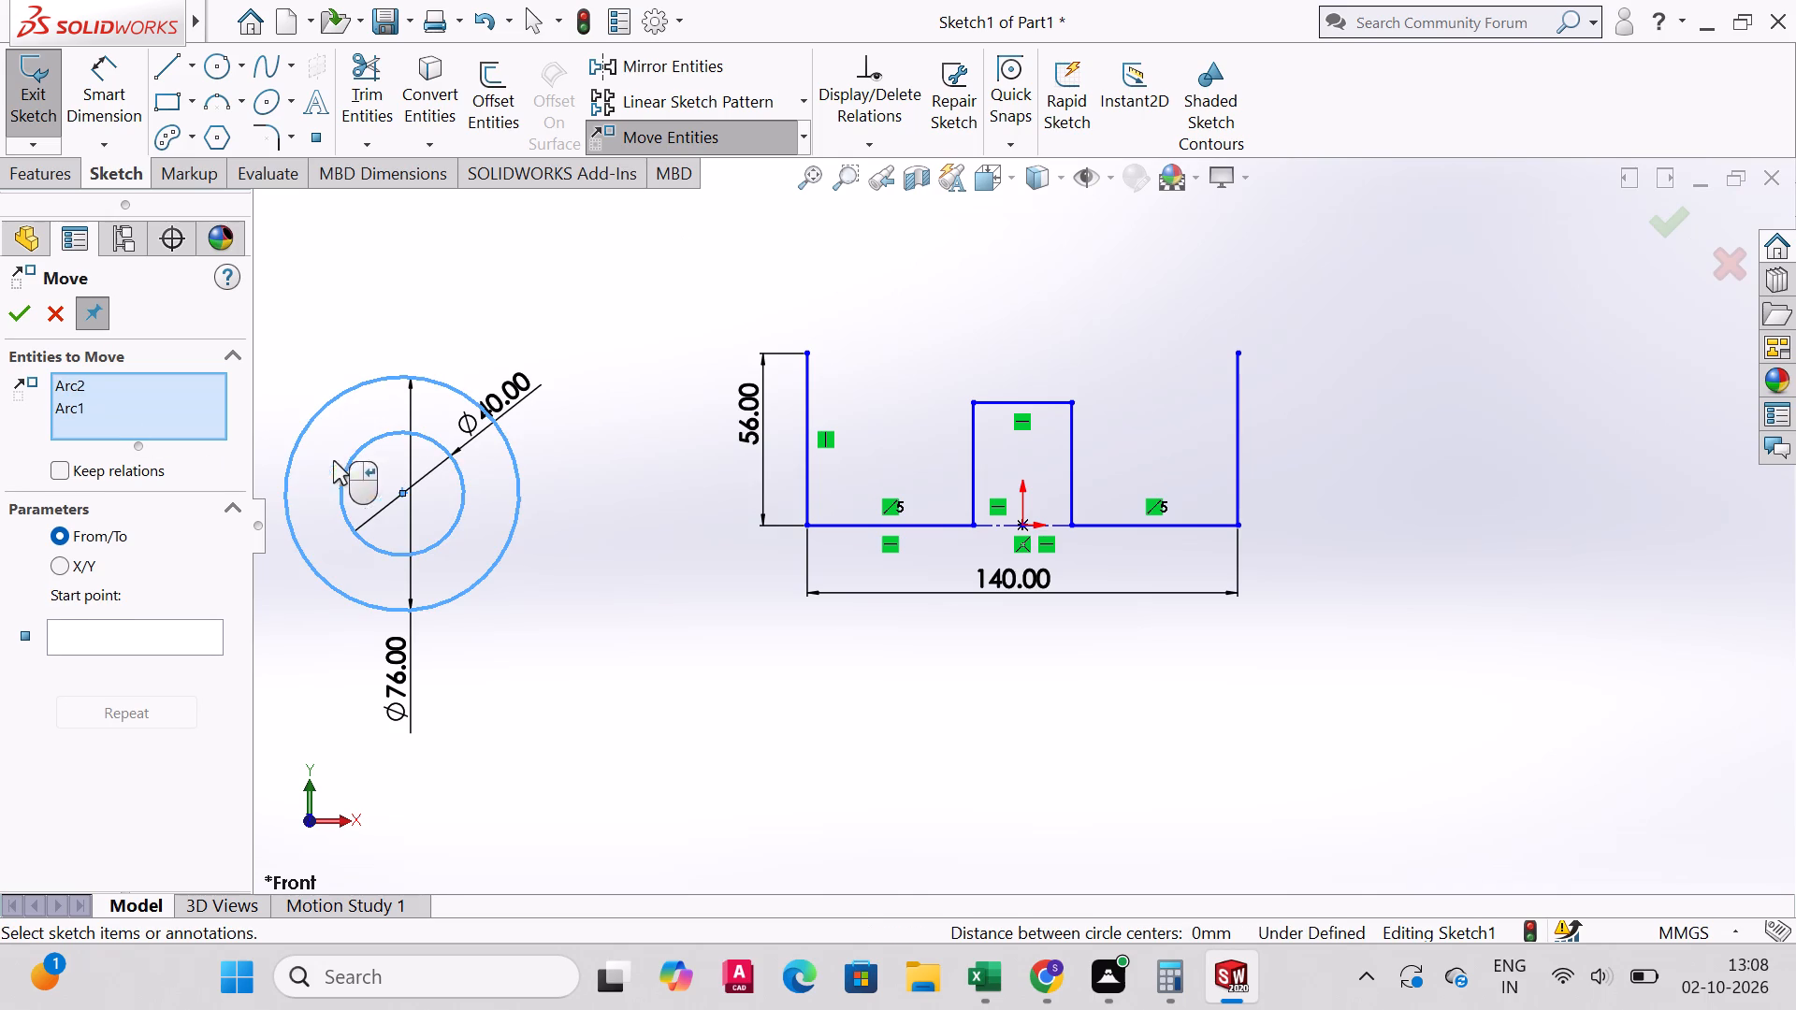
left_click(171, 647)
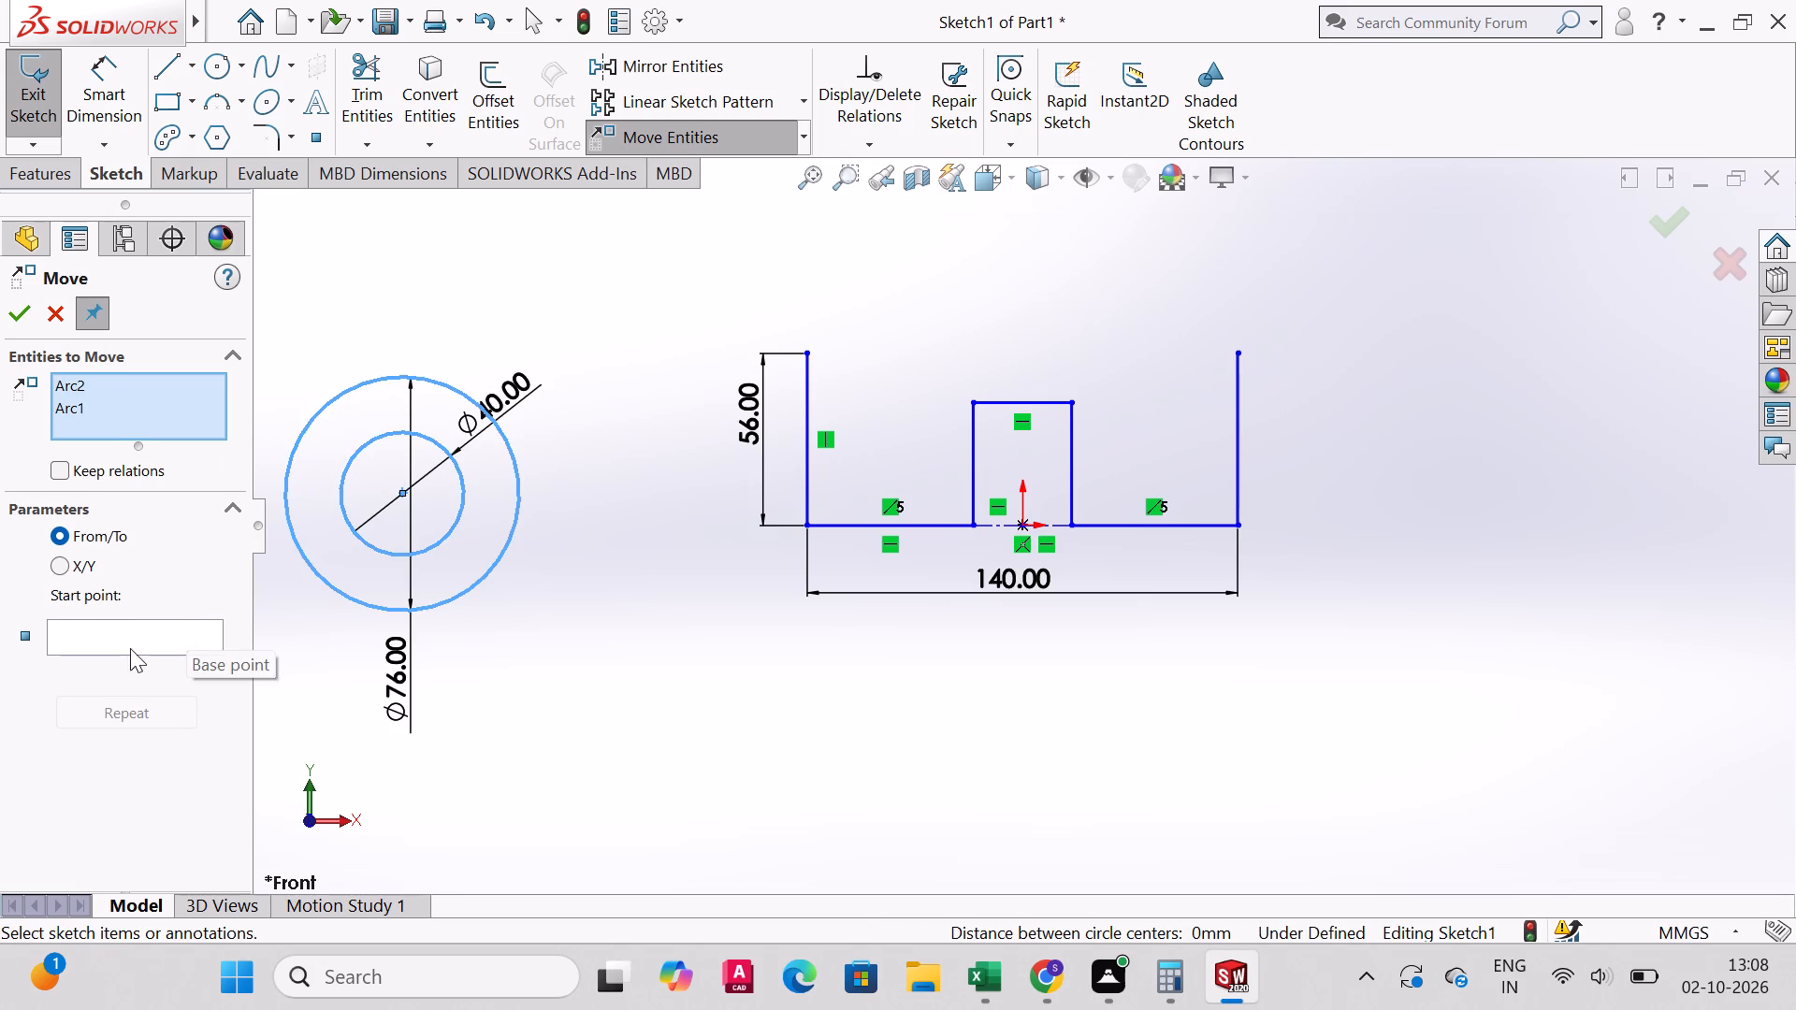
left_click(131, 646)
left_click(133, 636)
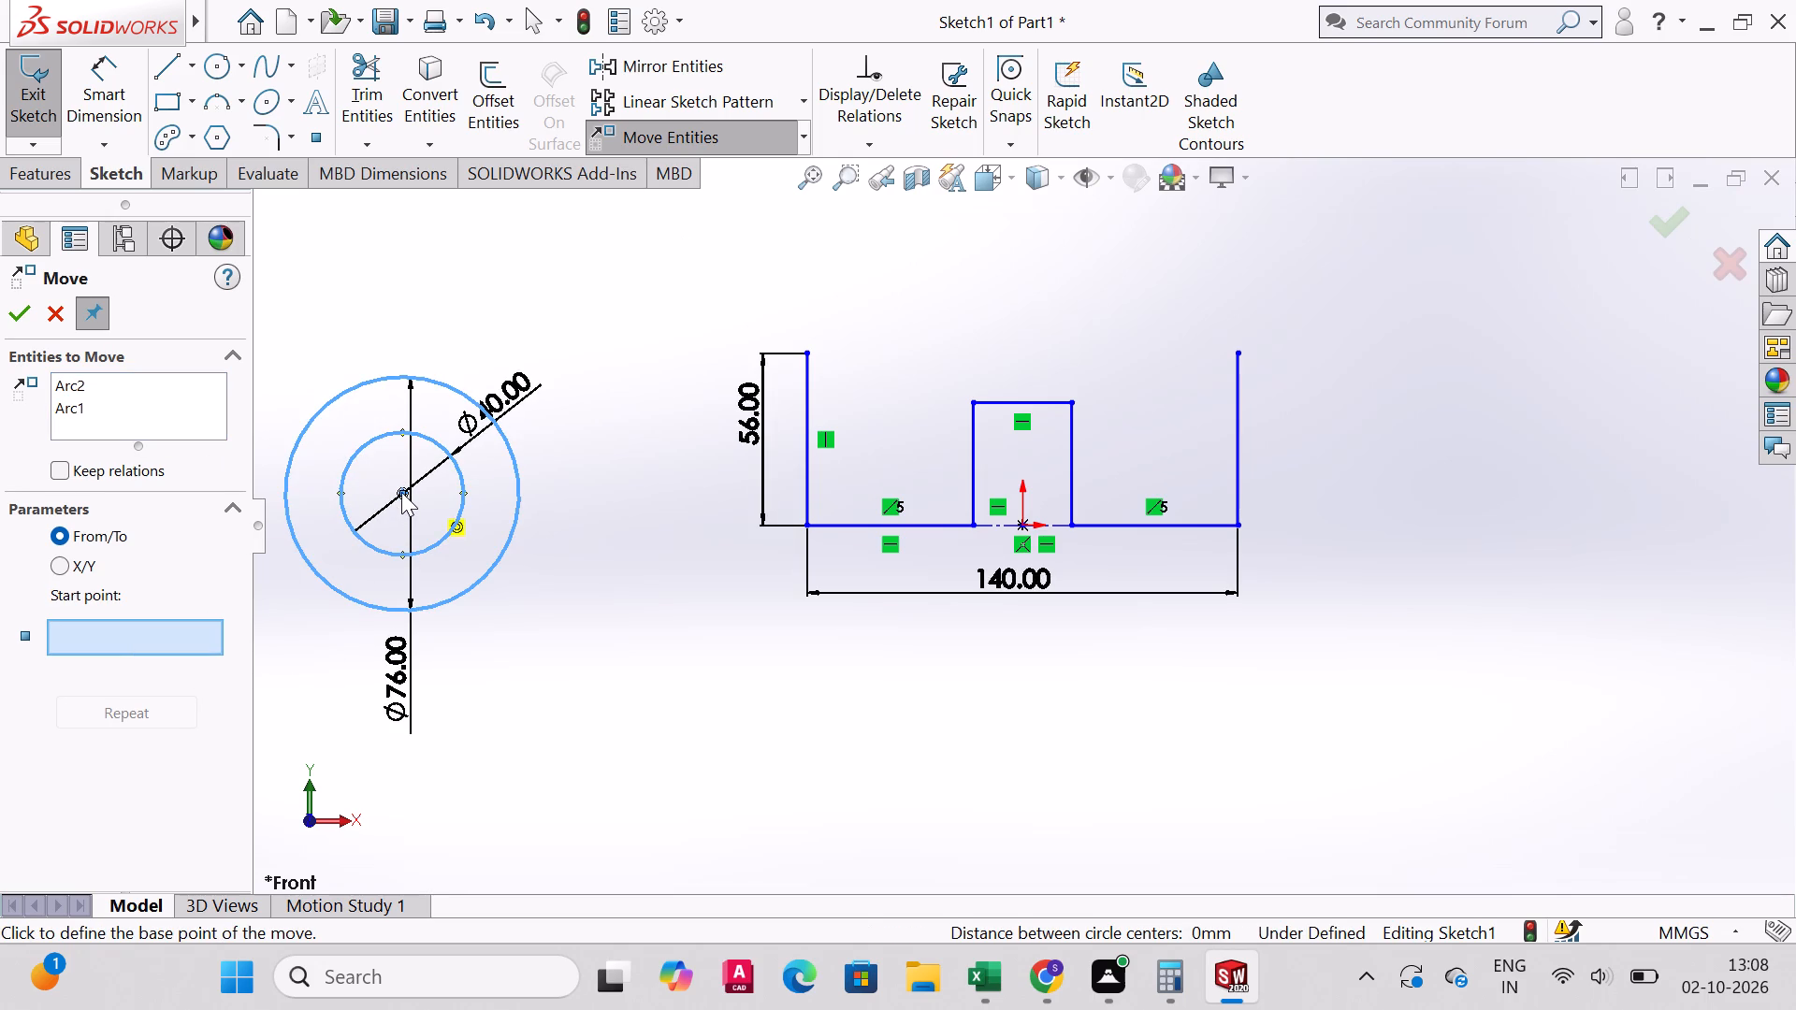
left_click(401, 492)
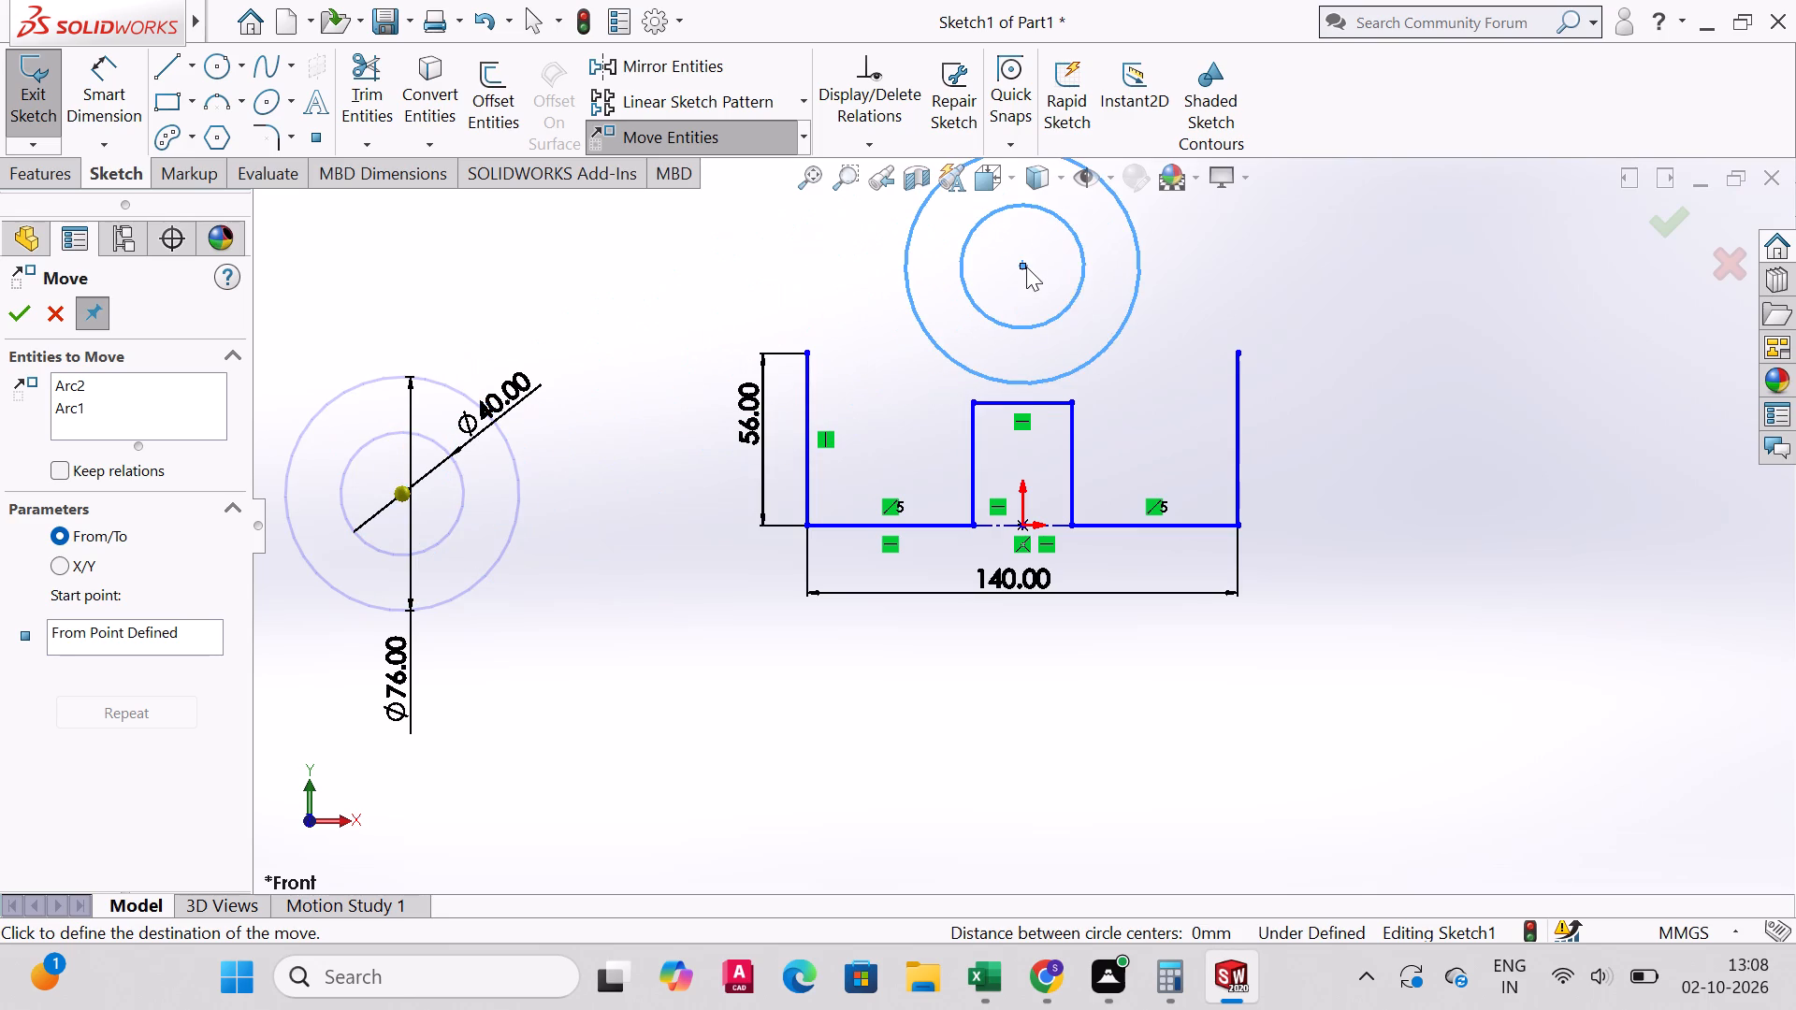
left_click(1026, 266)
left_click(17, 312)
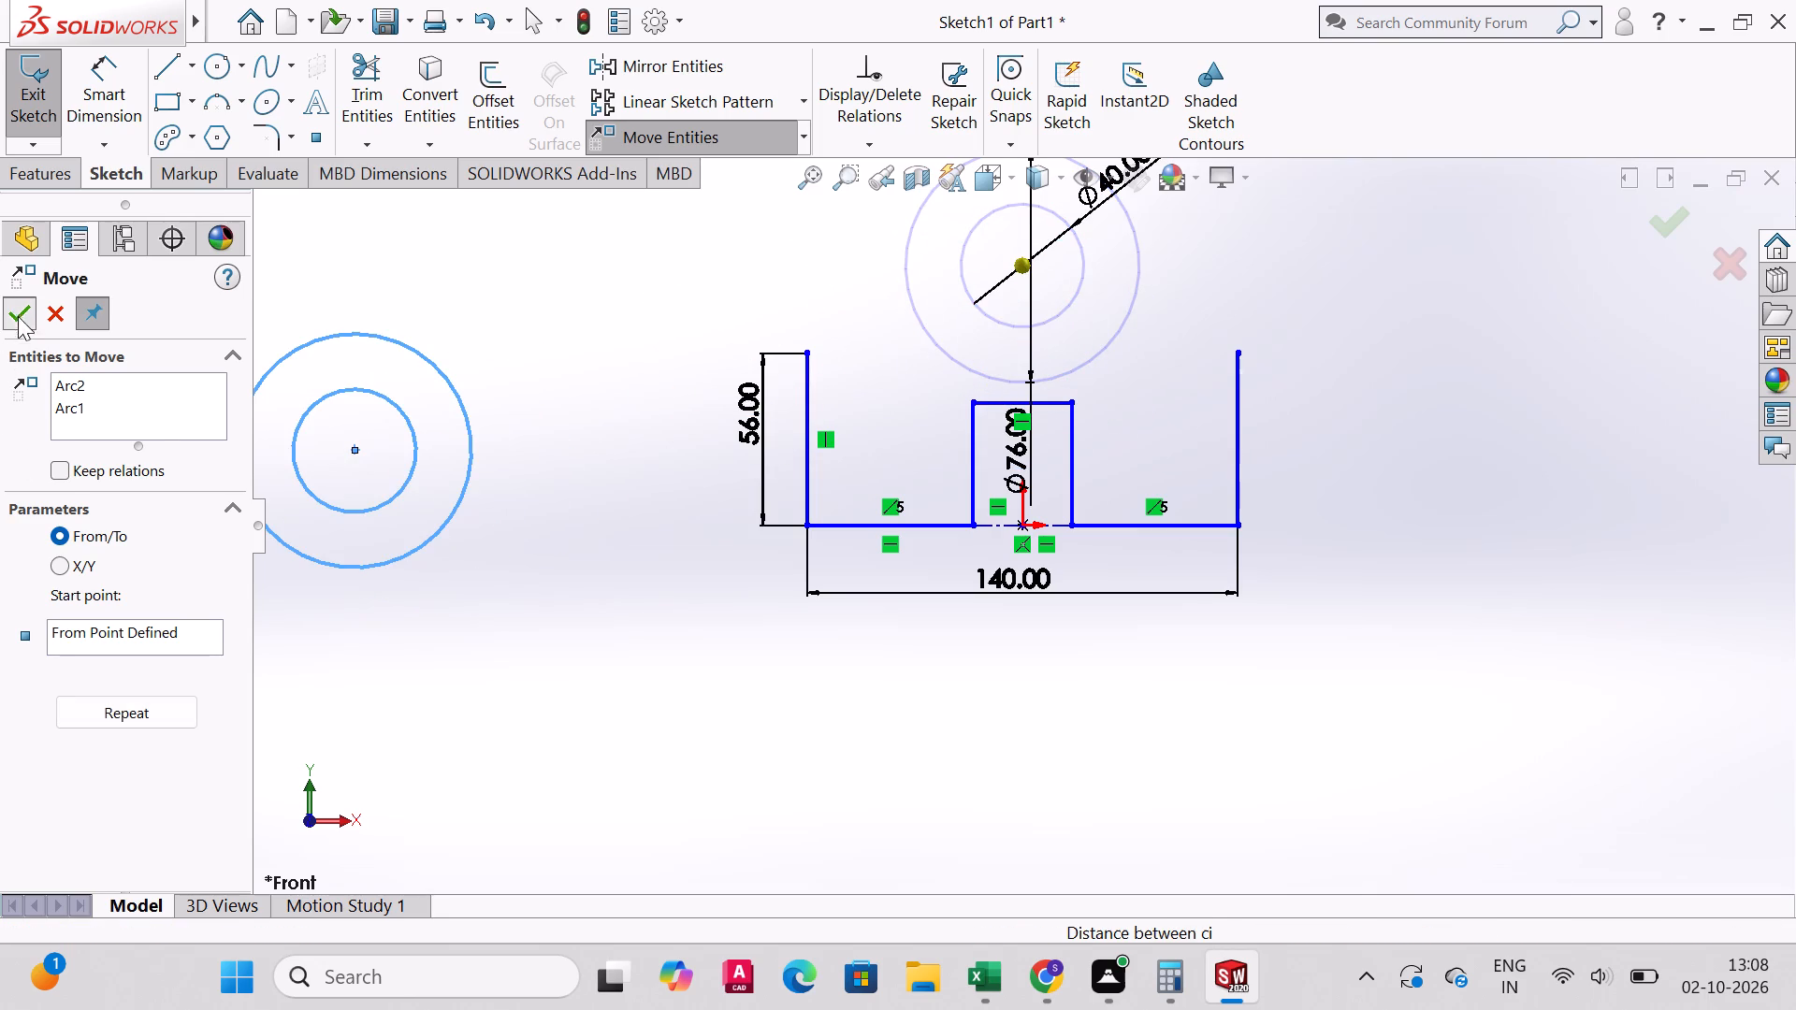
scroll(1201, 494, "up", 2)
scroll(1327, 426, "down", 1)
scroll(1362, 402, "up", 1)
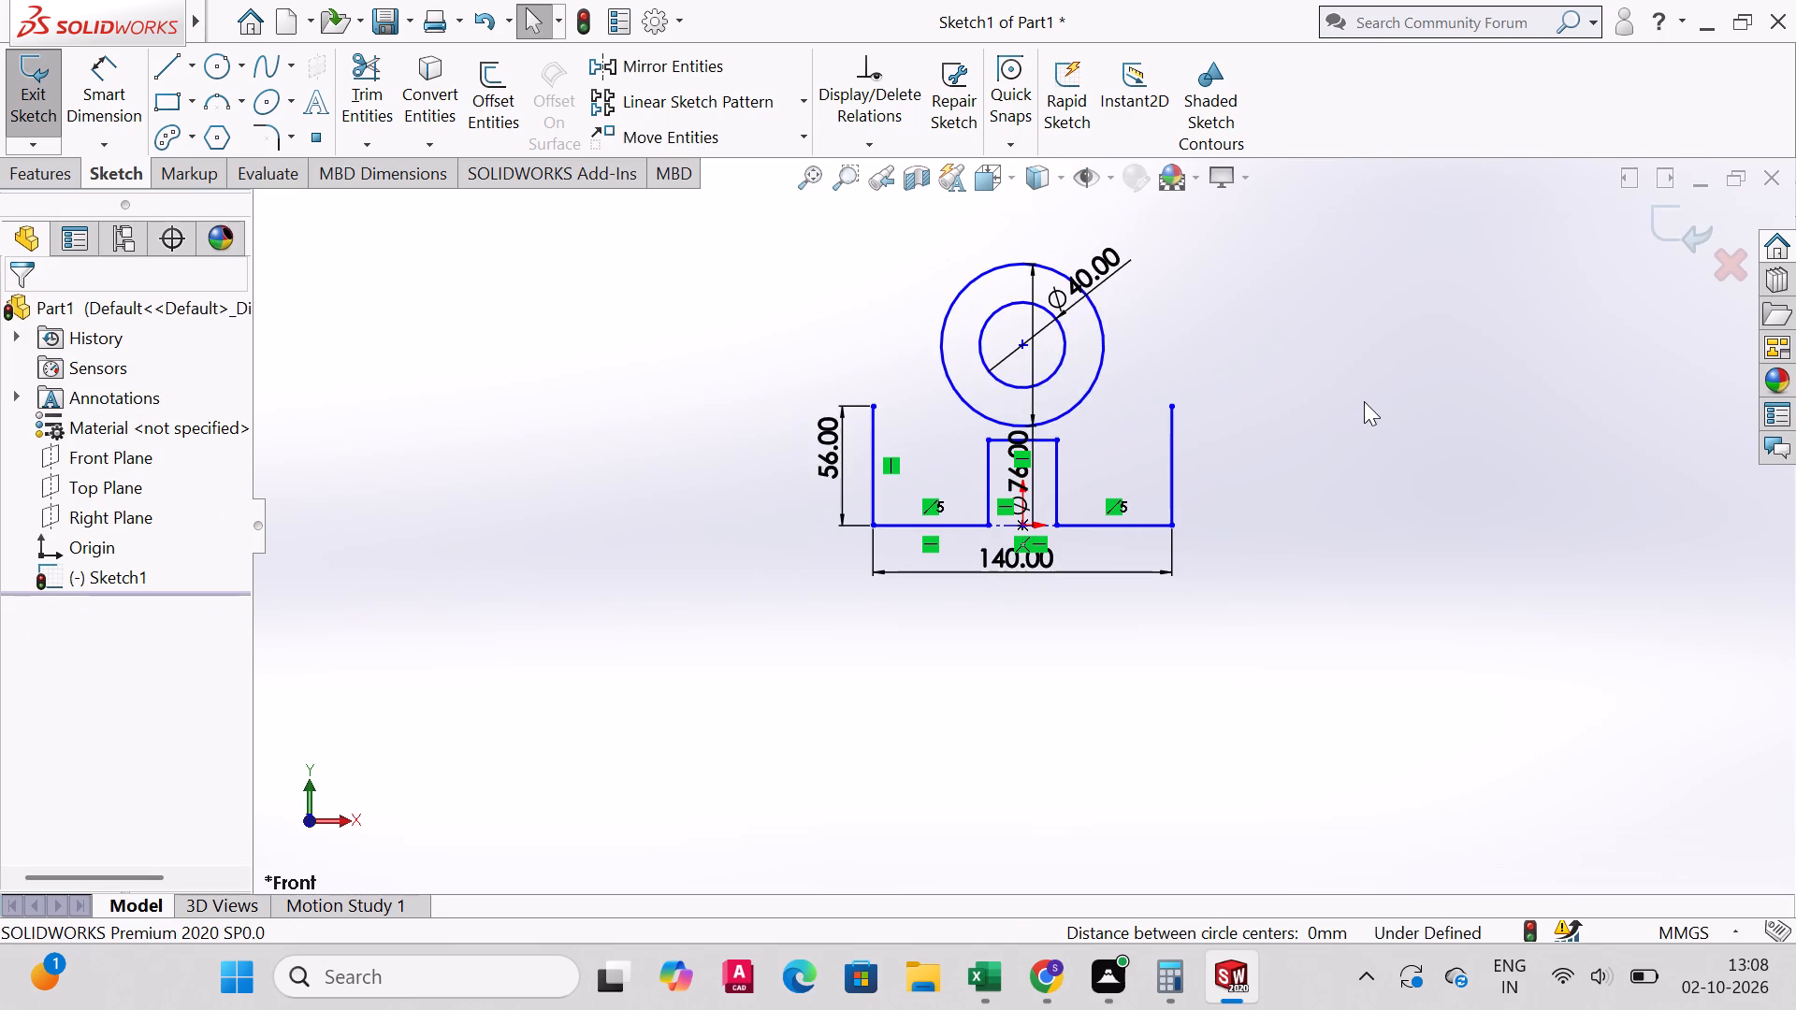
Move both concentric circles from their common centre onto the midpoint of the boss's top edge.
scroll(1367, 400, "up", 2)
scroll(1391, 392, "down", 5)
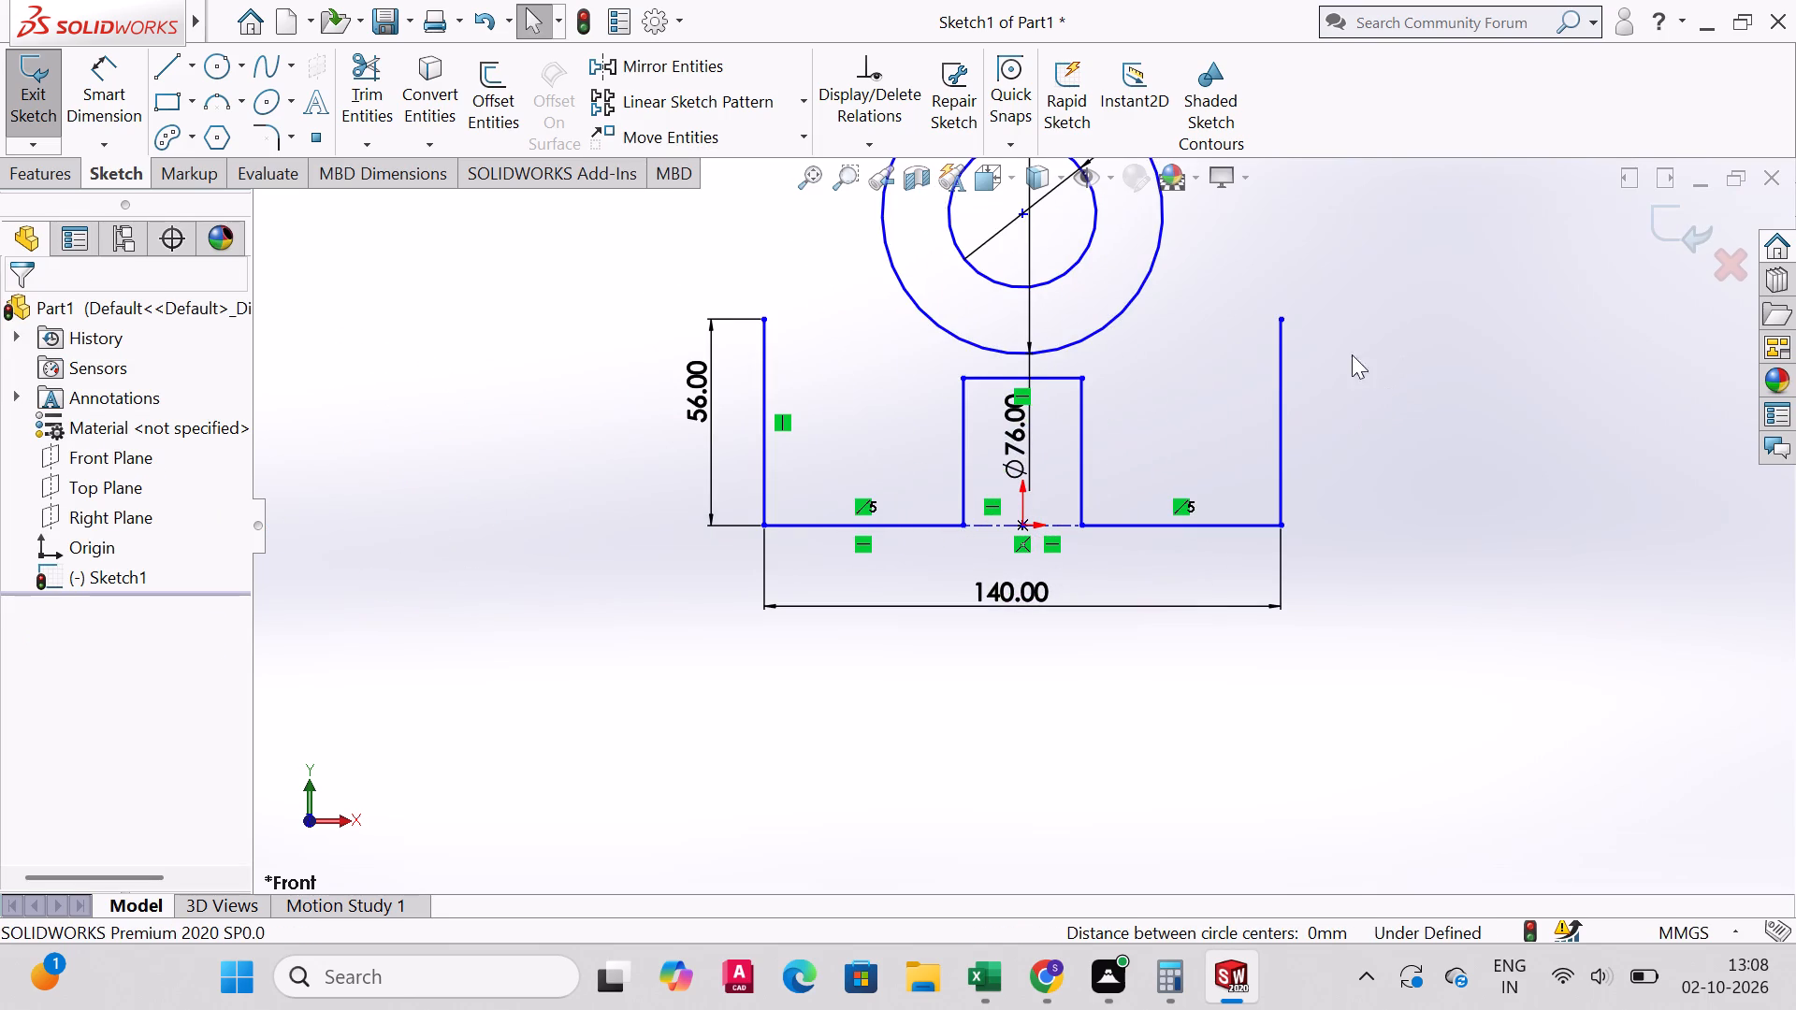
left_click(840, 170)
left_click_drag(673, 252, 1343, 333)
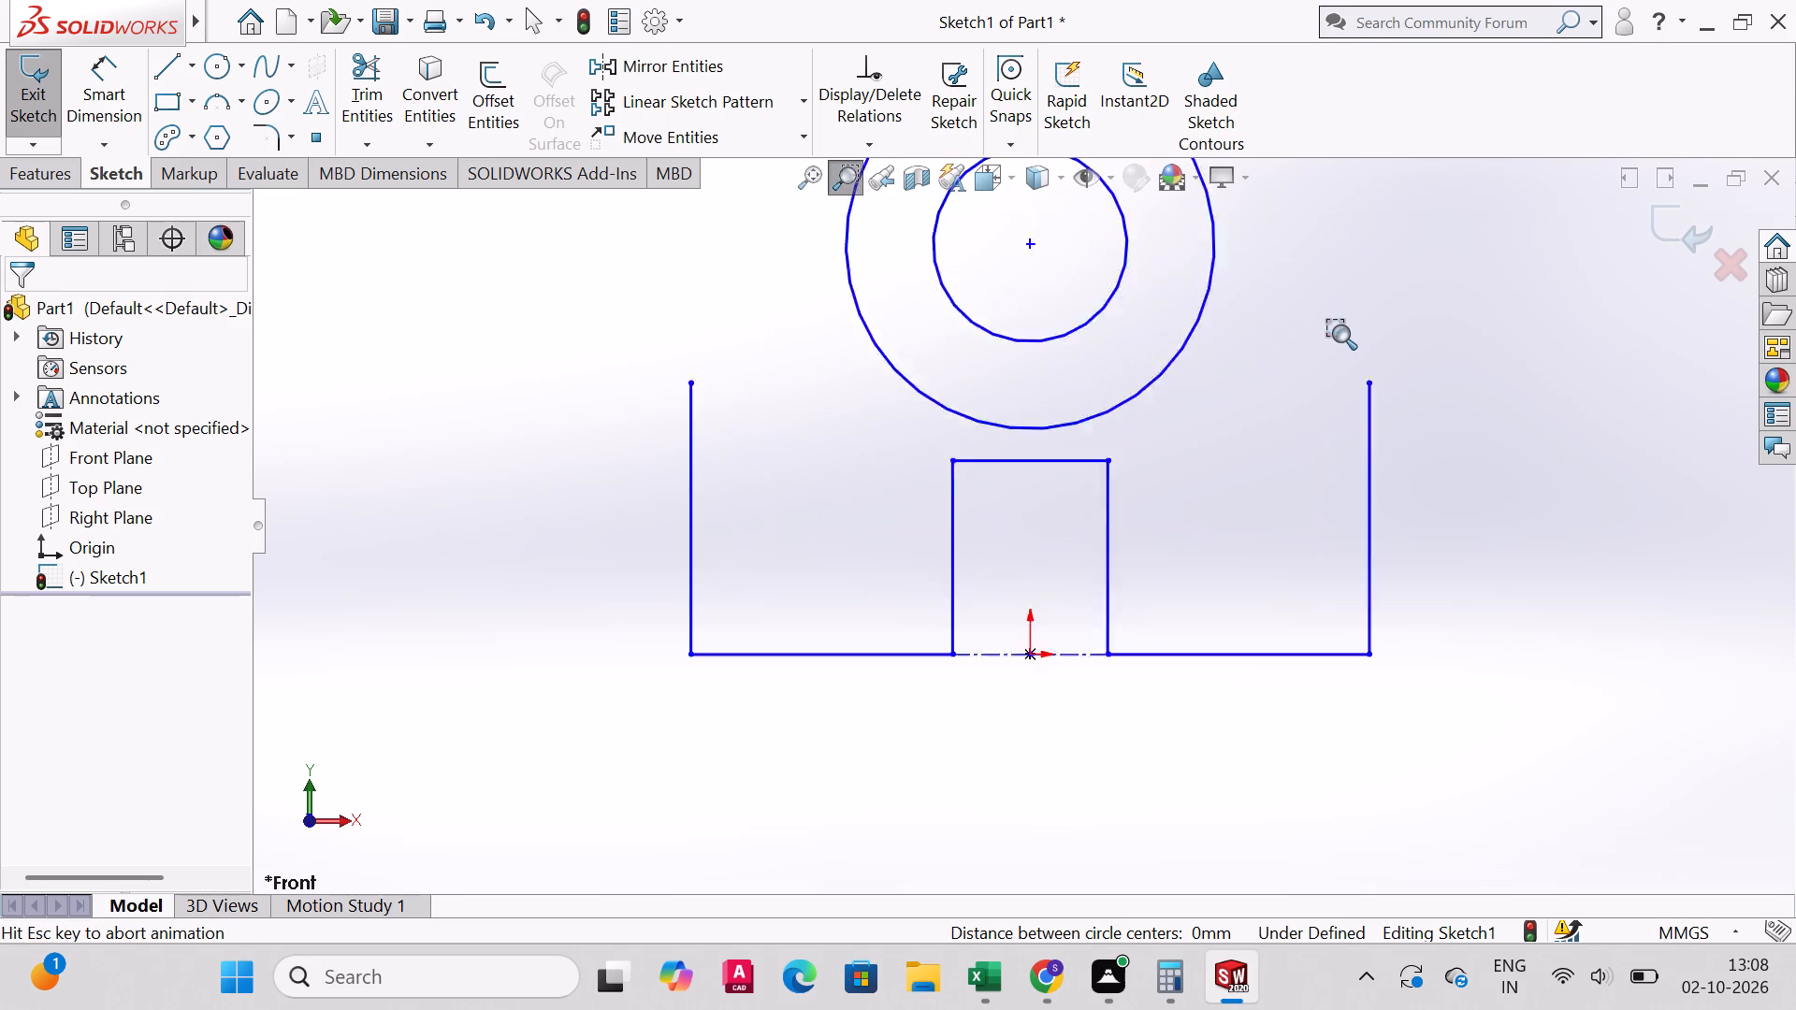
scroll(1251, 548, "down", 4)
scroll(1271, 536, "up", 9)
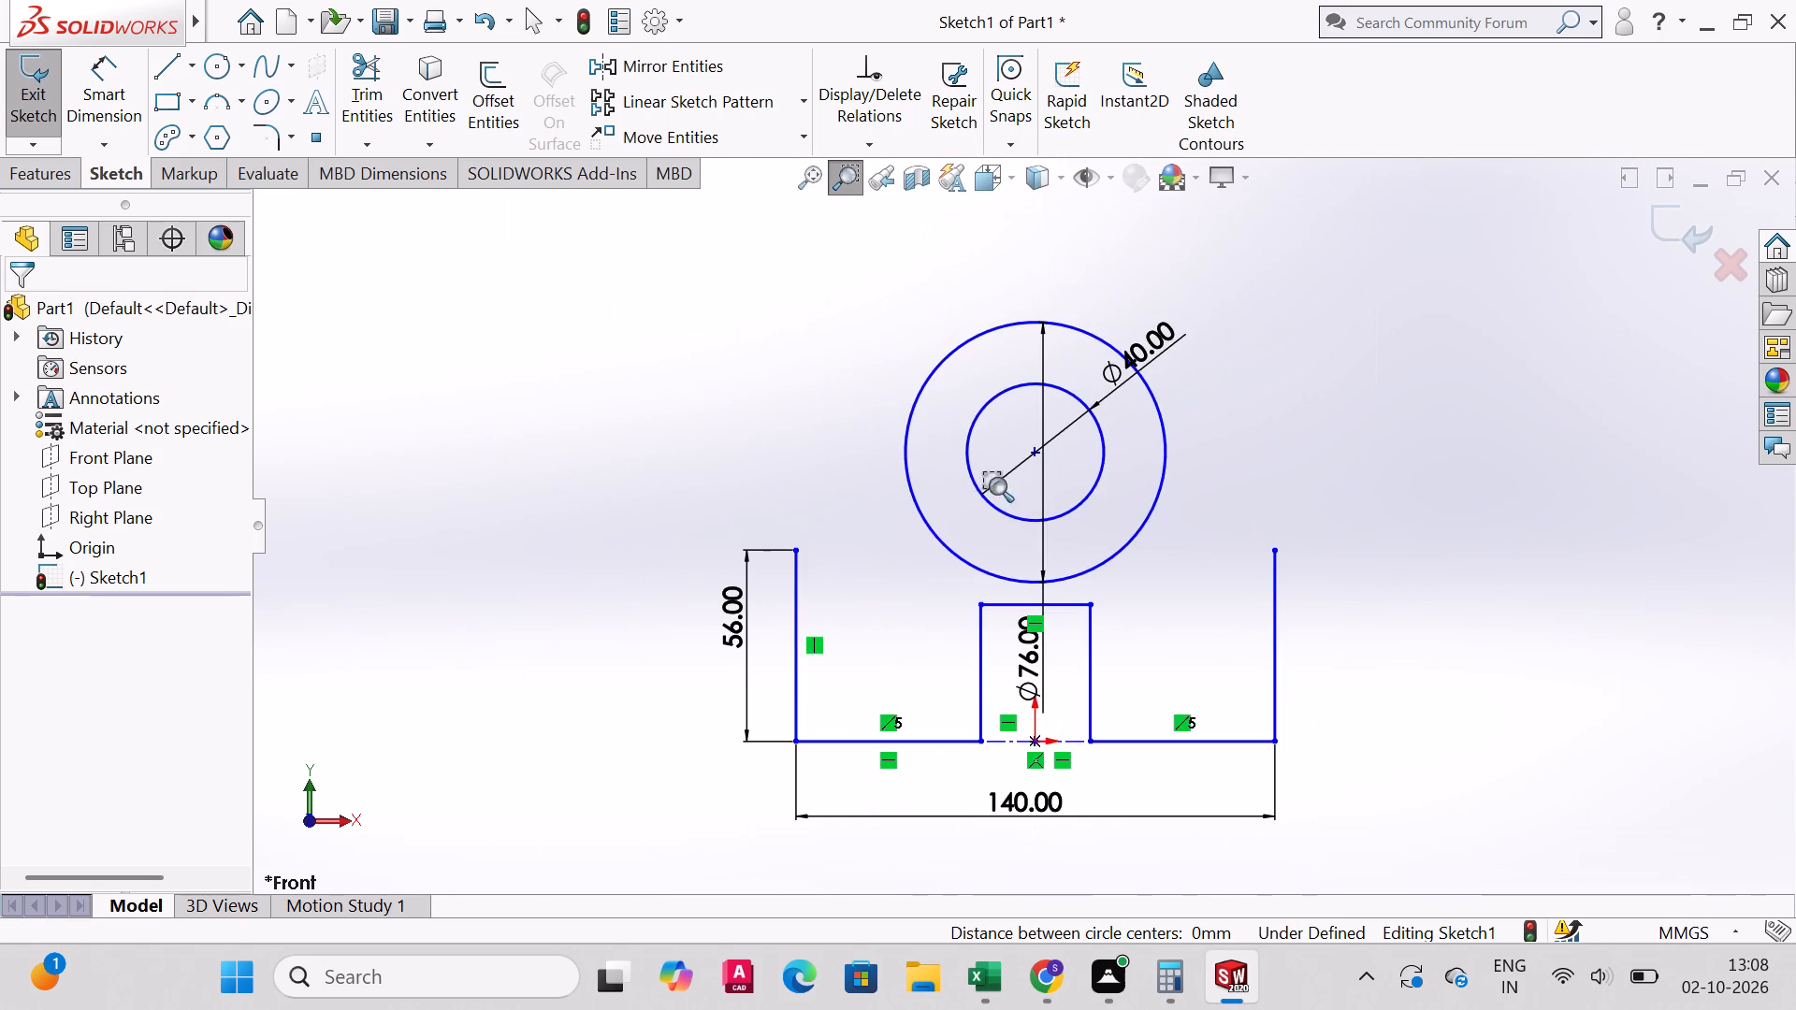
left_click_drag(779, 274, 1324, 827)
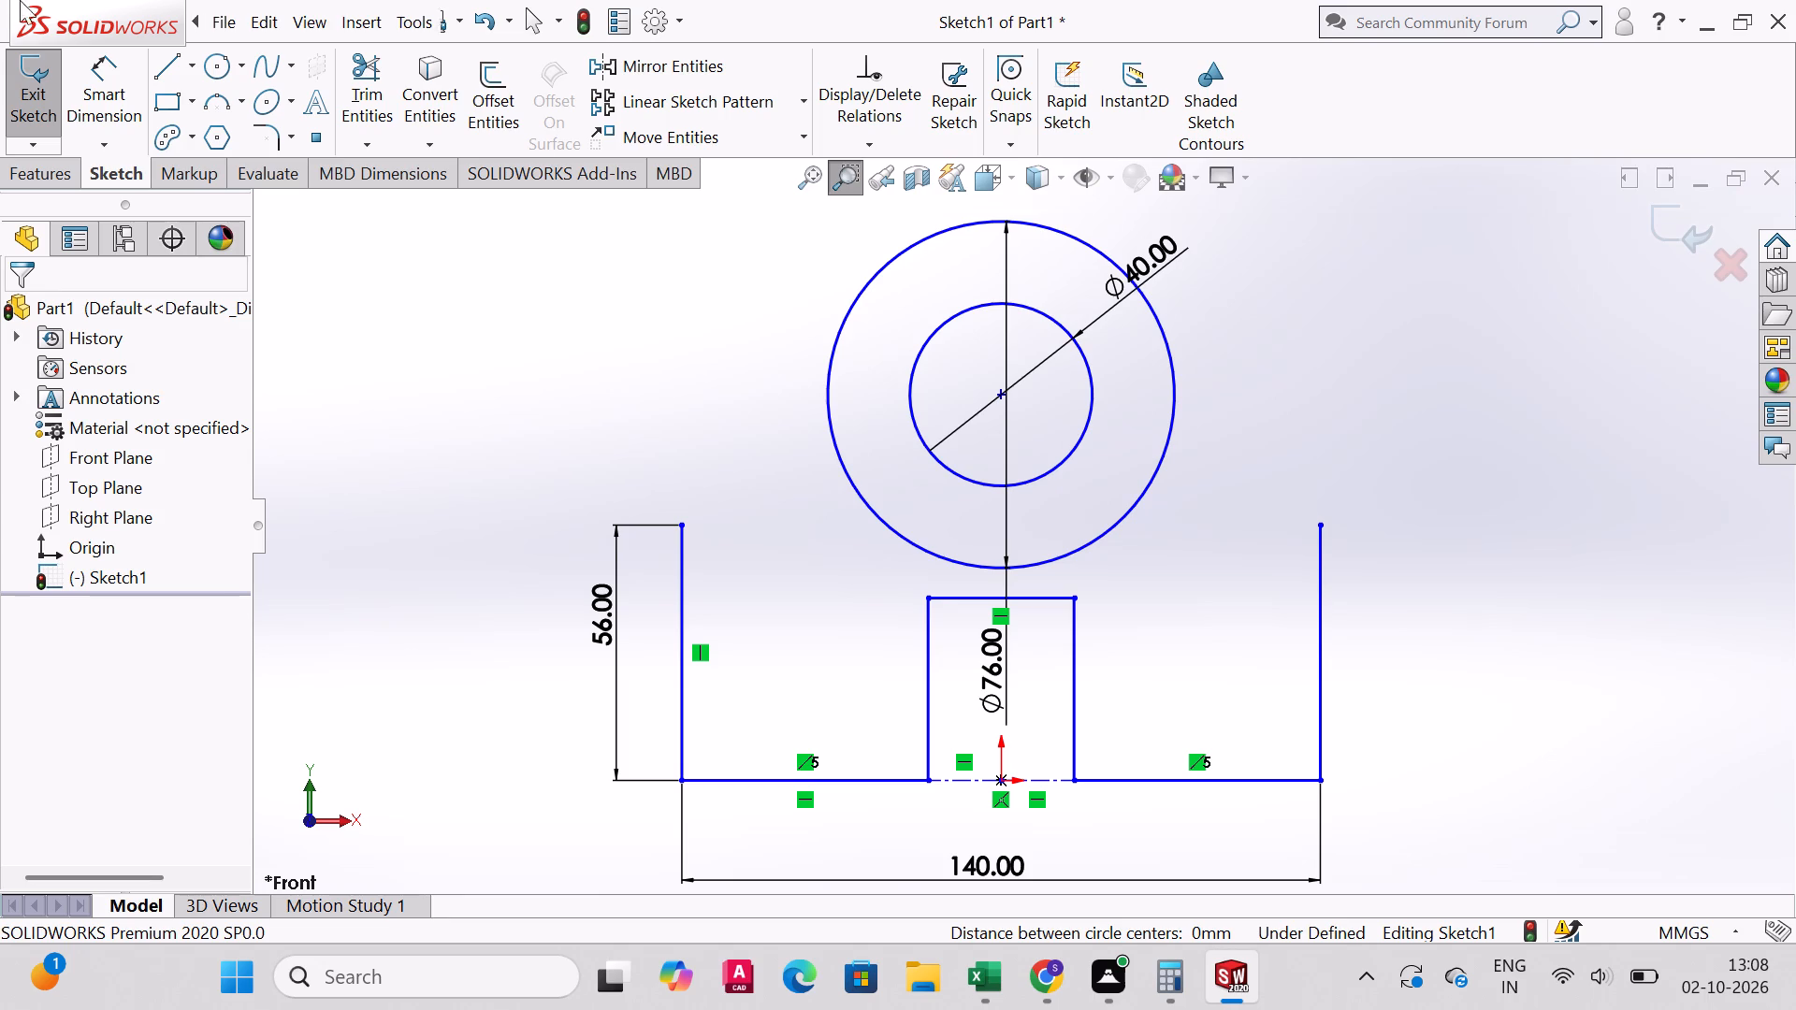
left_click(676, 129)
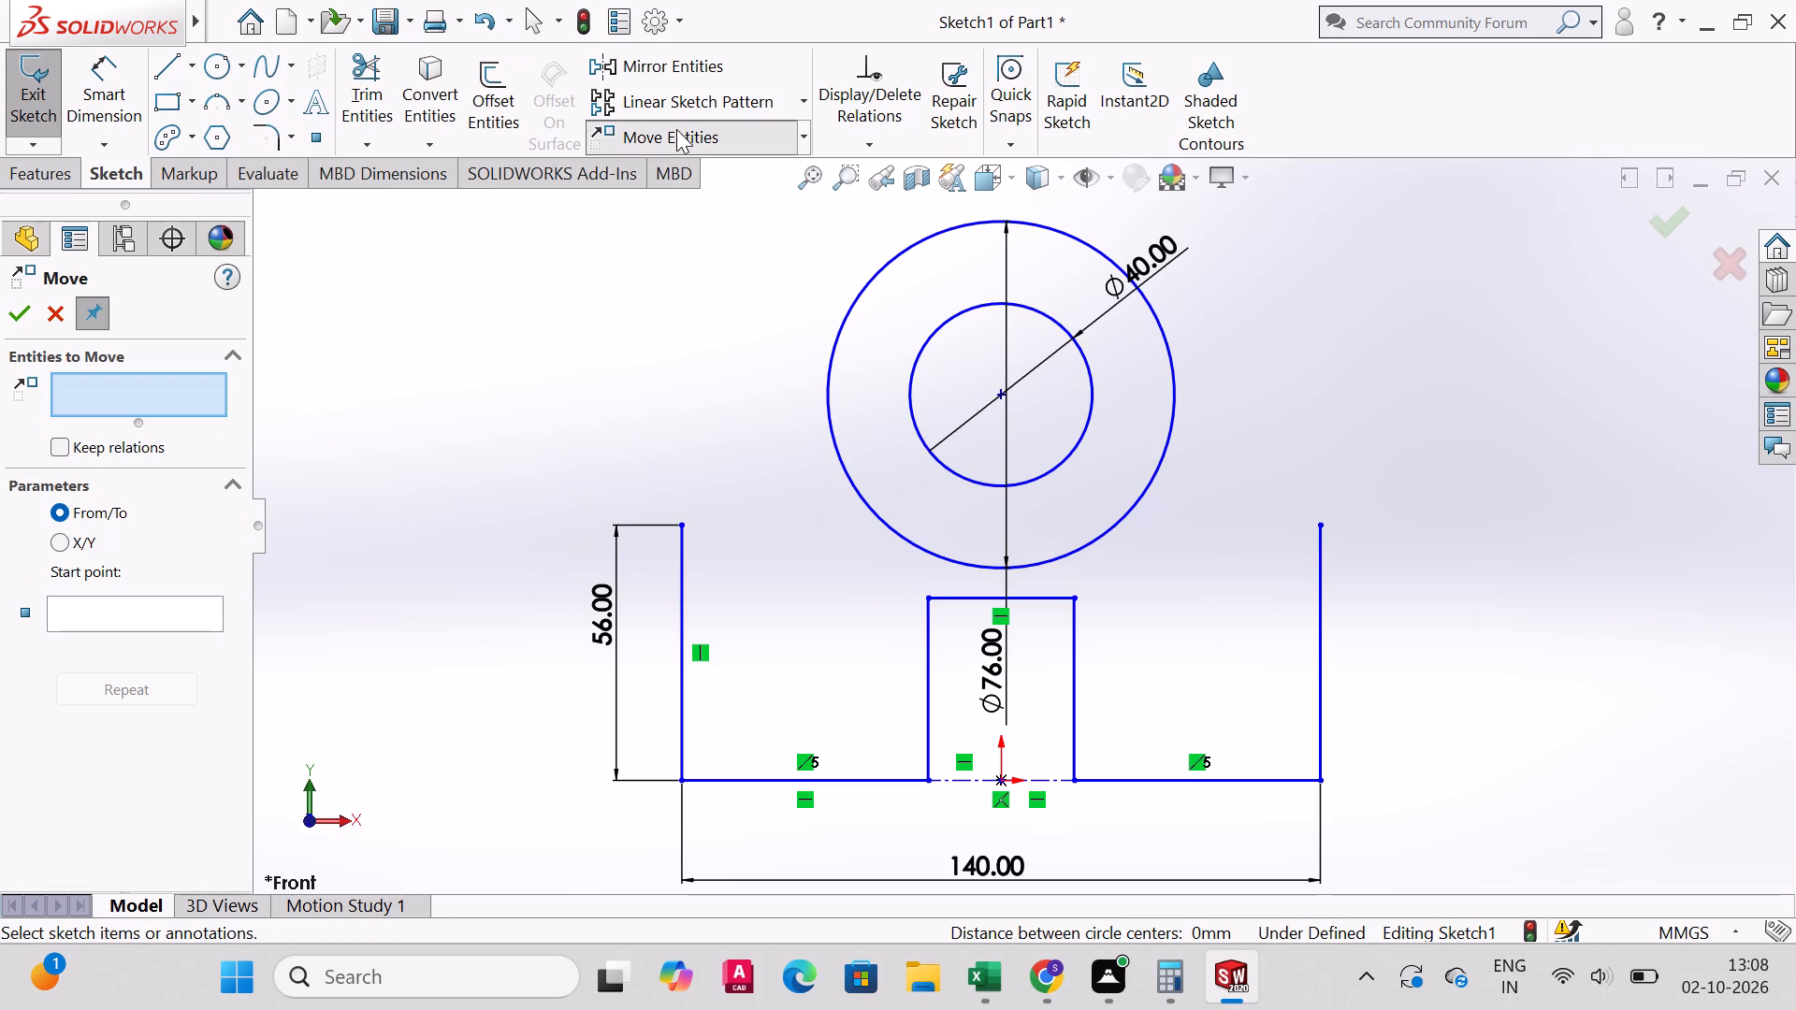
left_click(1065, 229)
left_click(1032, 303)
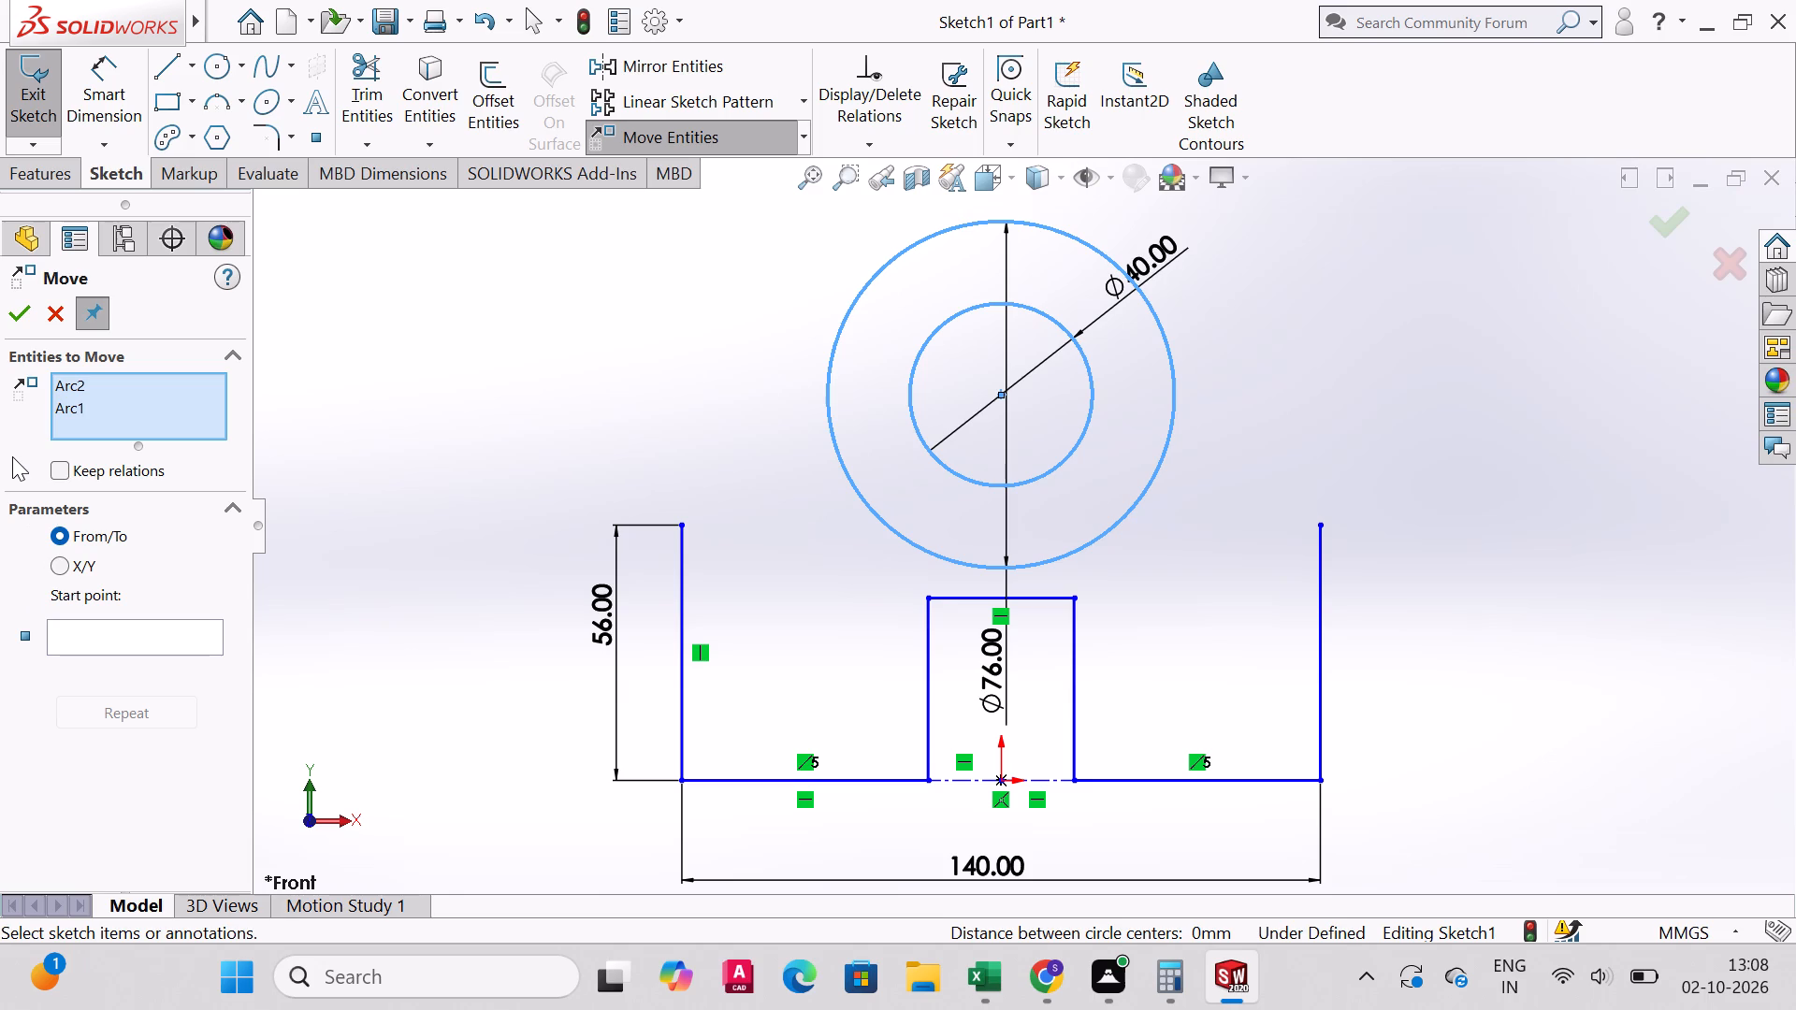
left_click(80, 636)
left_click(997, 395)
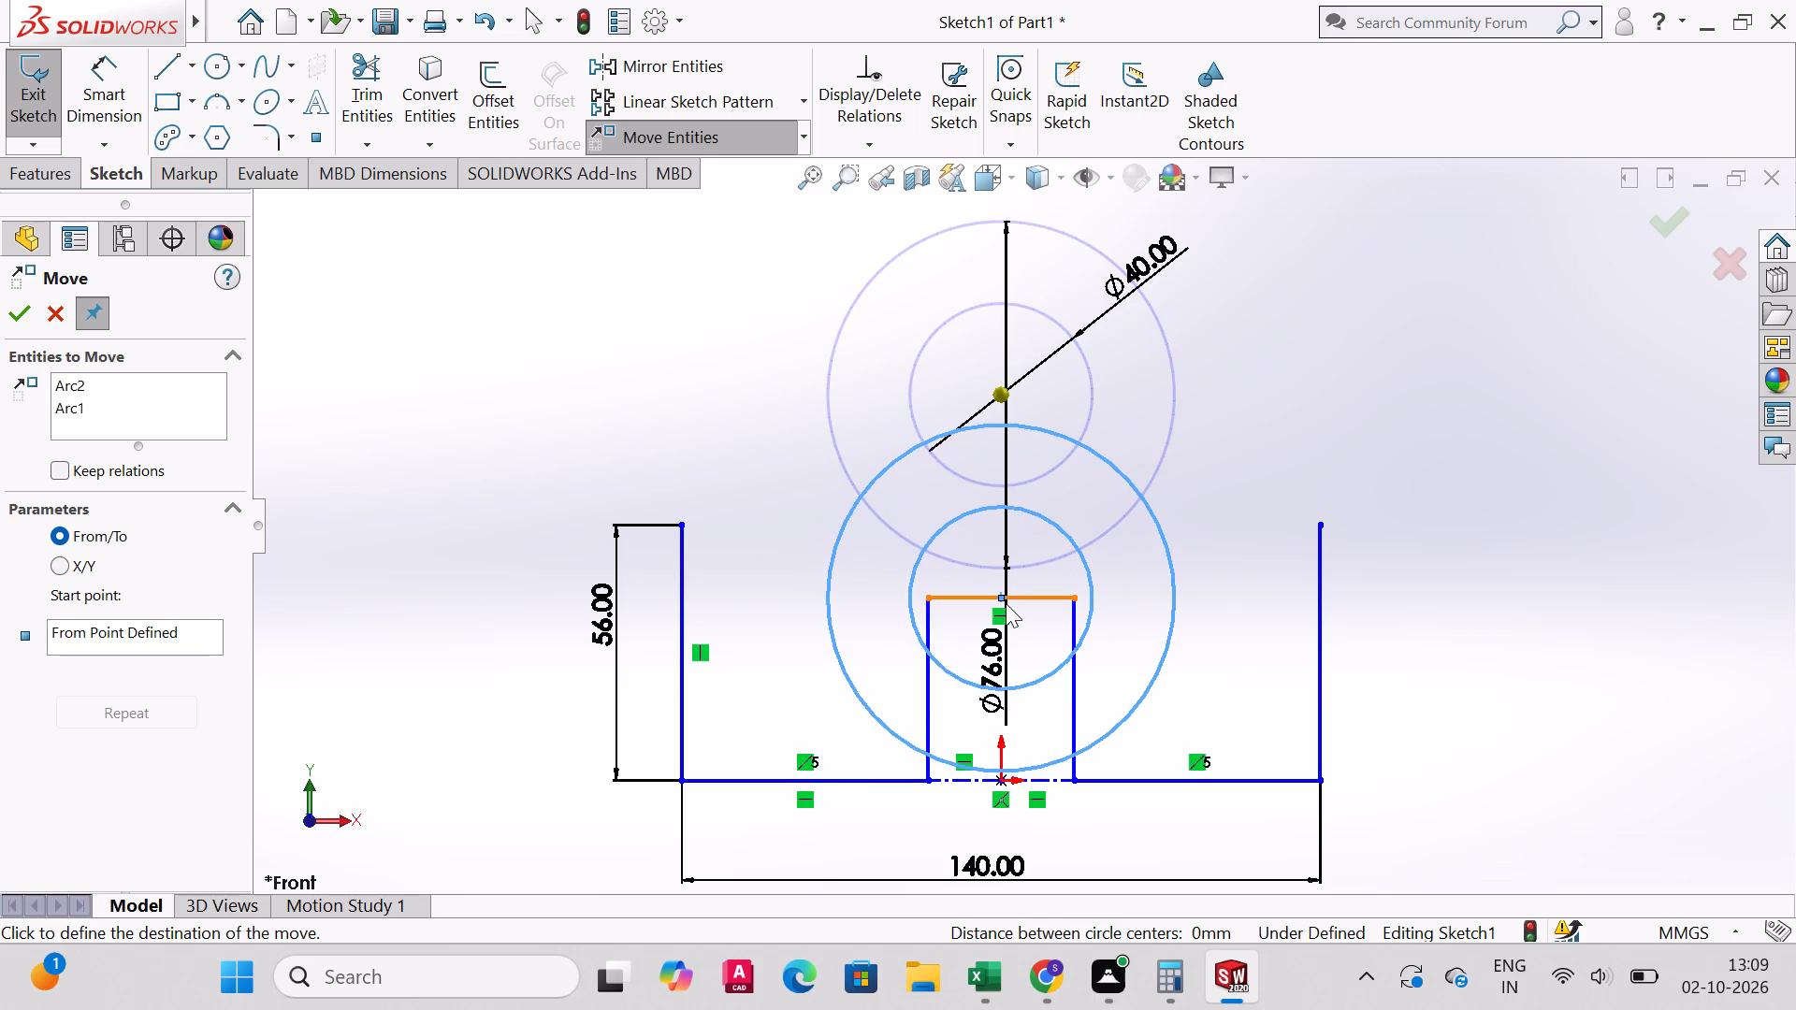
left_click(1006, 601)
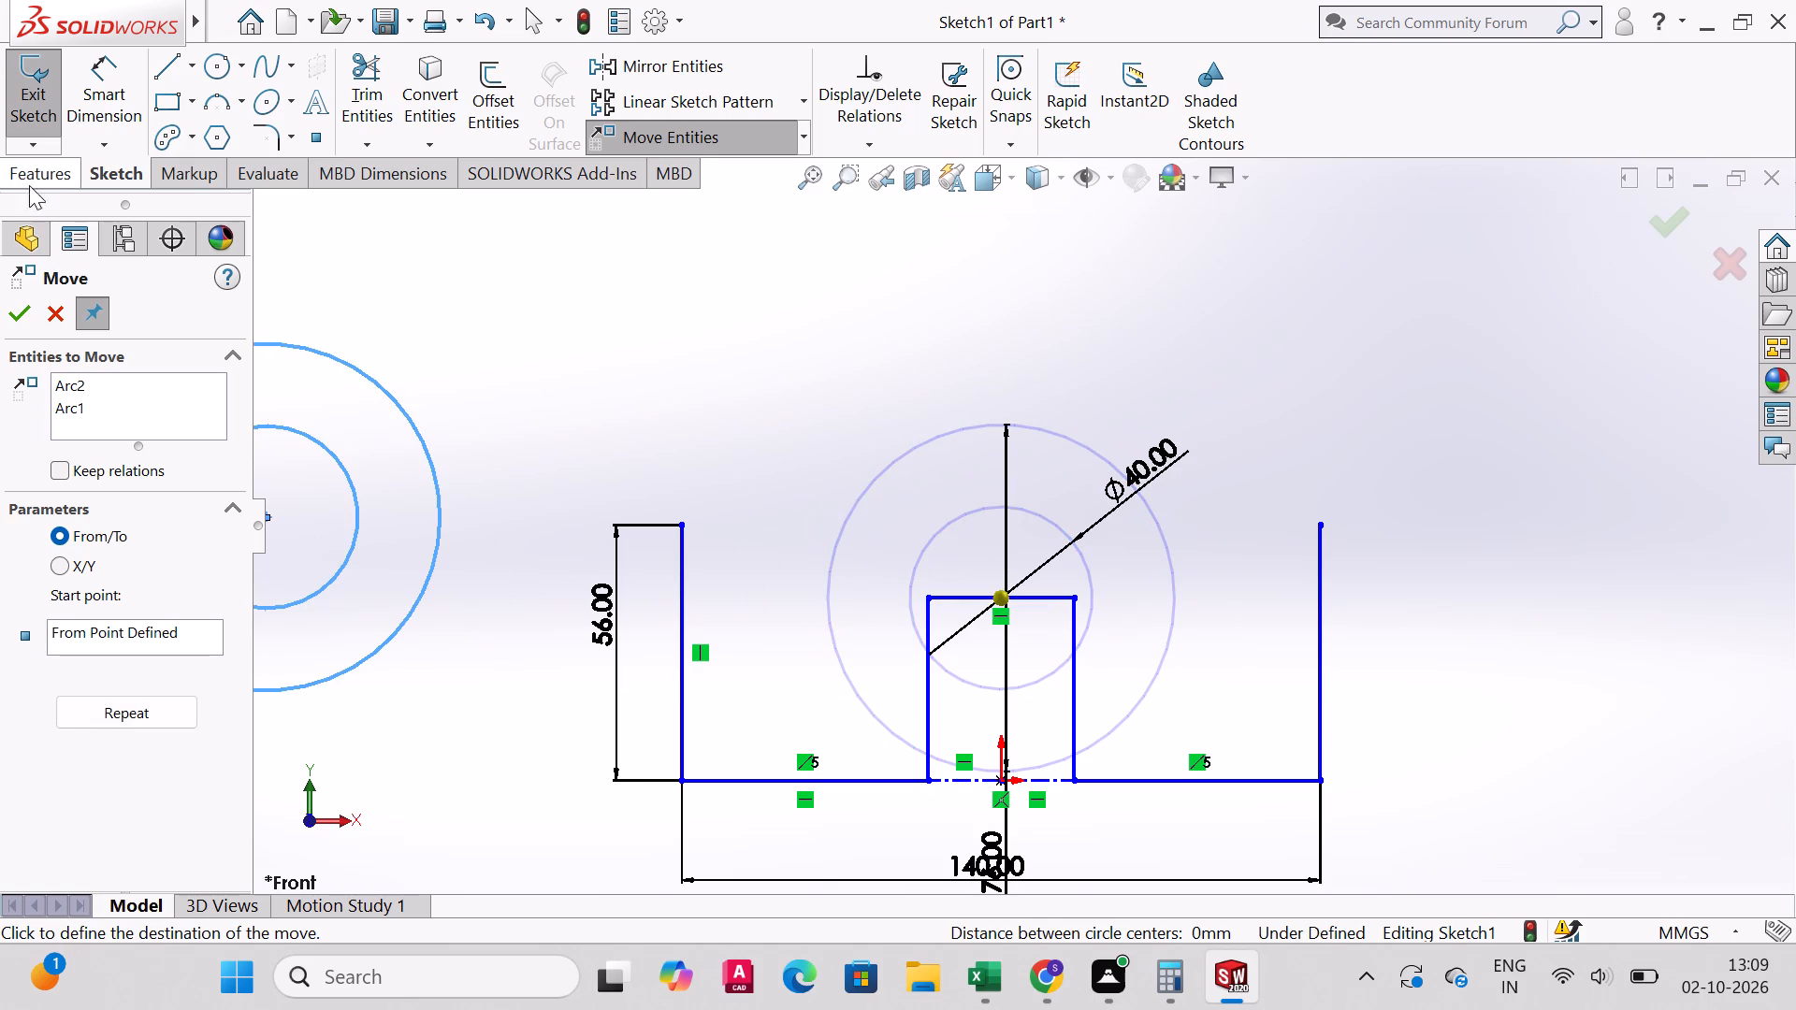
left_click(18, 312)
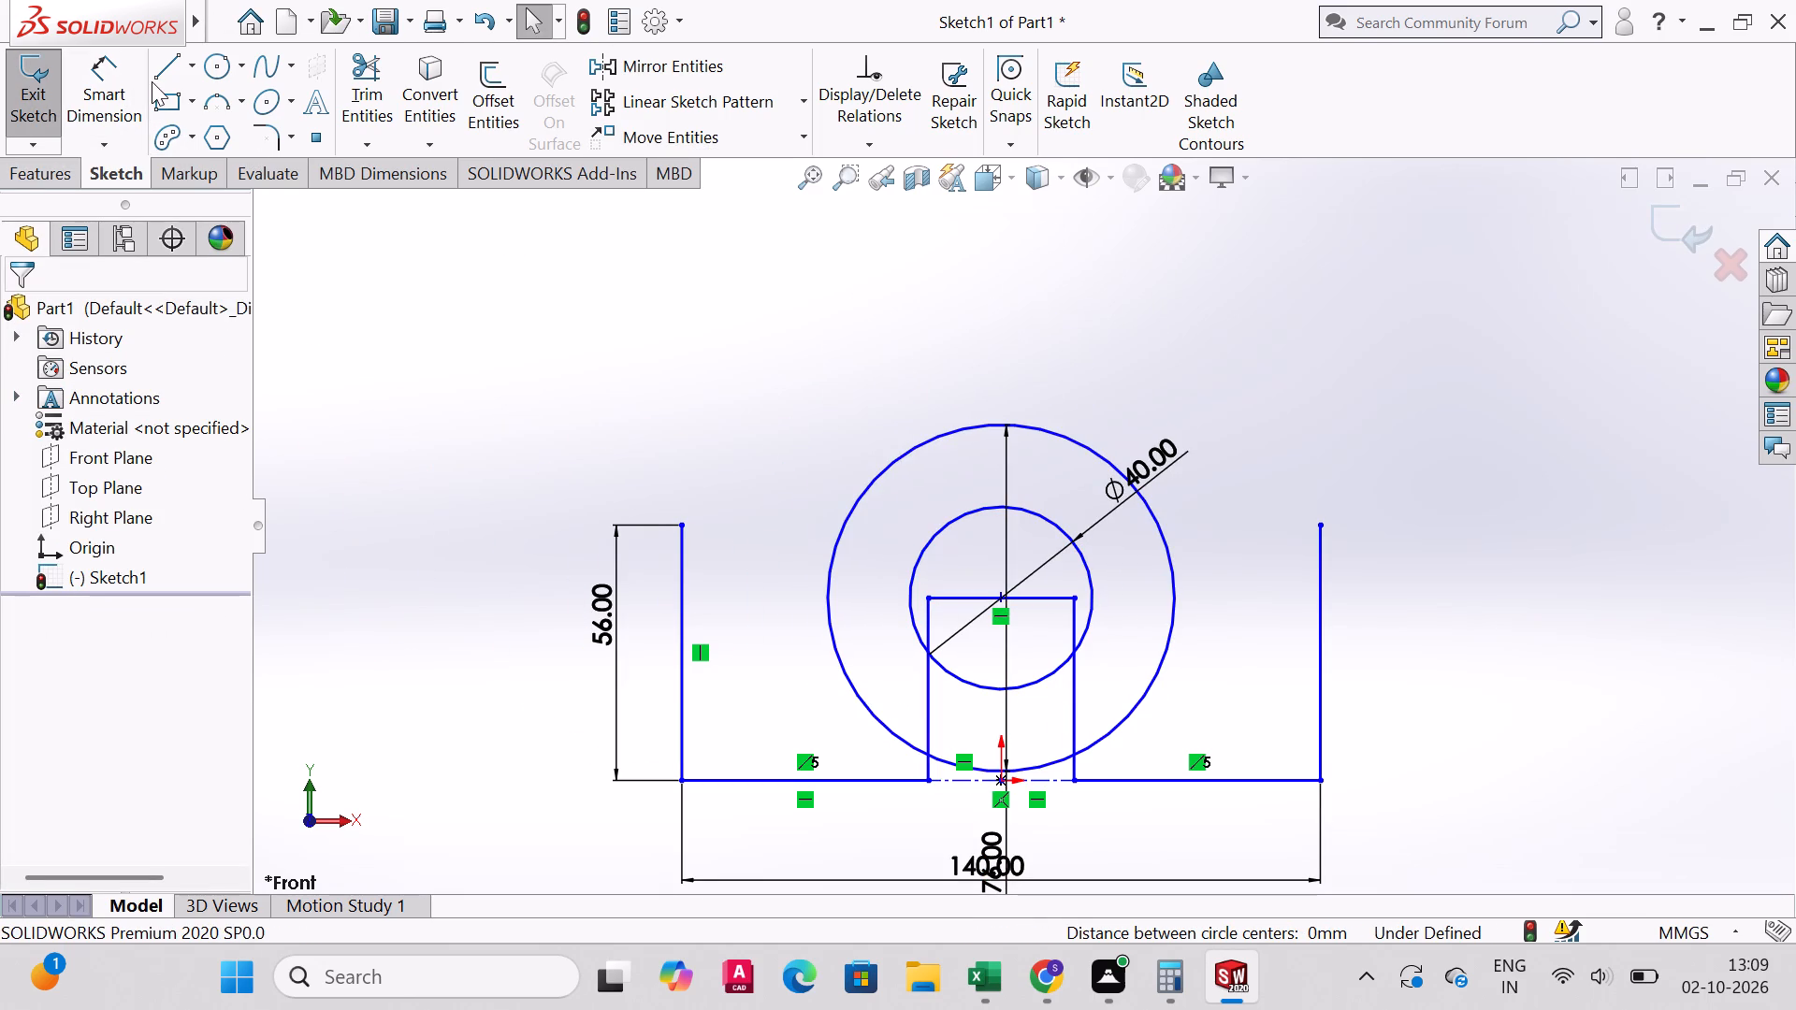
Move both concentric circles straight up so their centre sits about 25 mm above the midpoint of the boss's top edge.
left_click(616, 127)
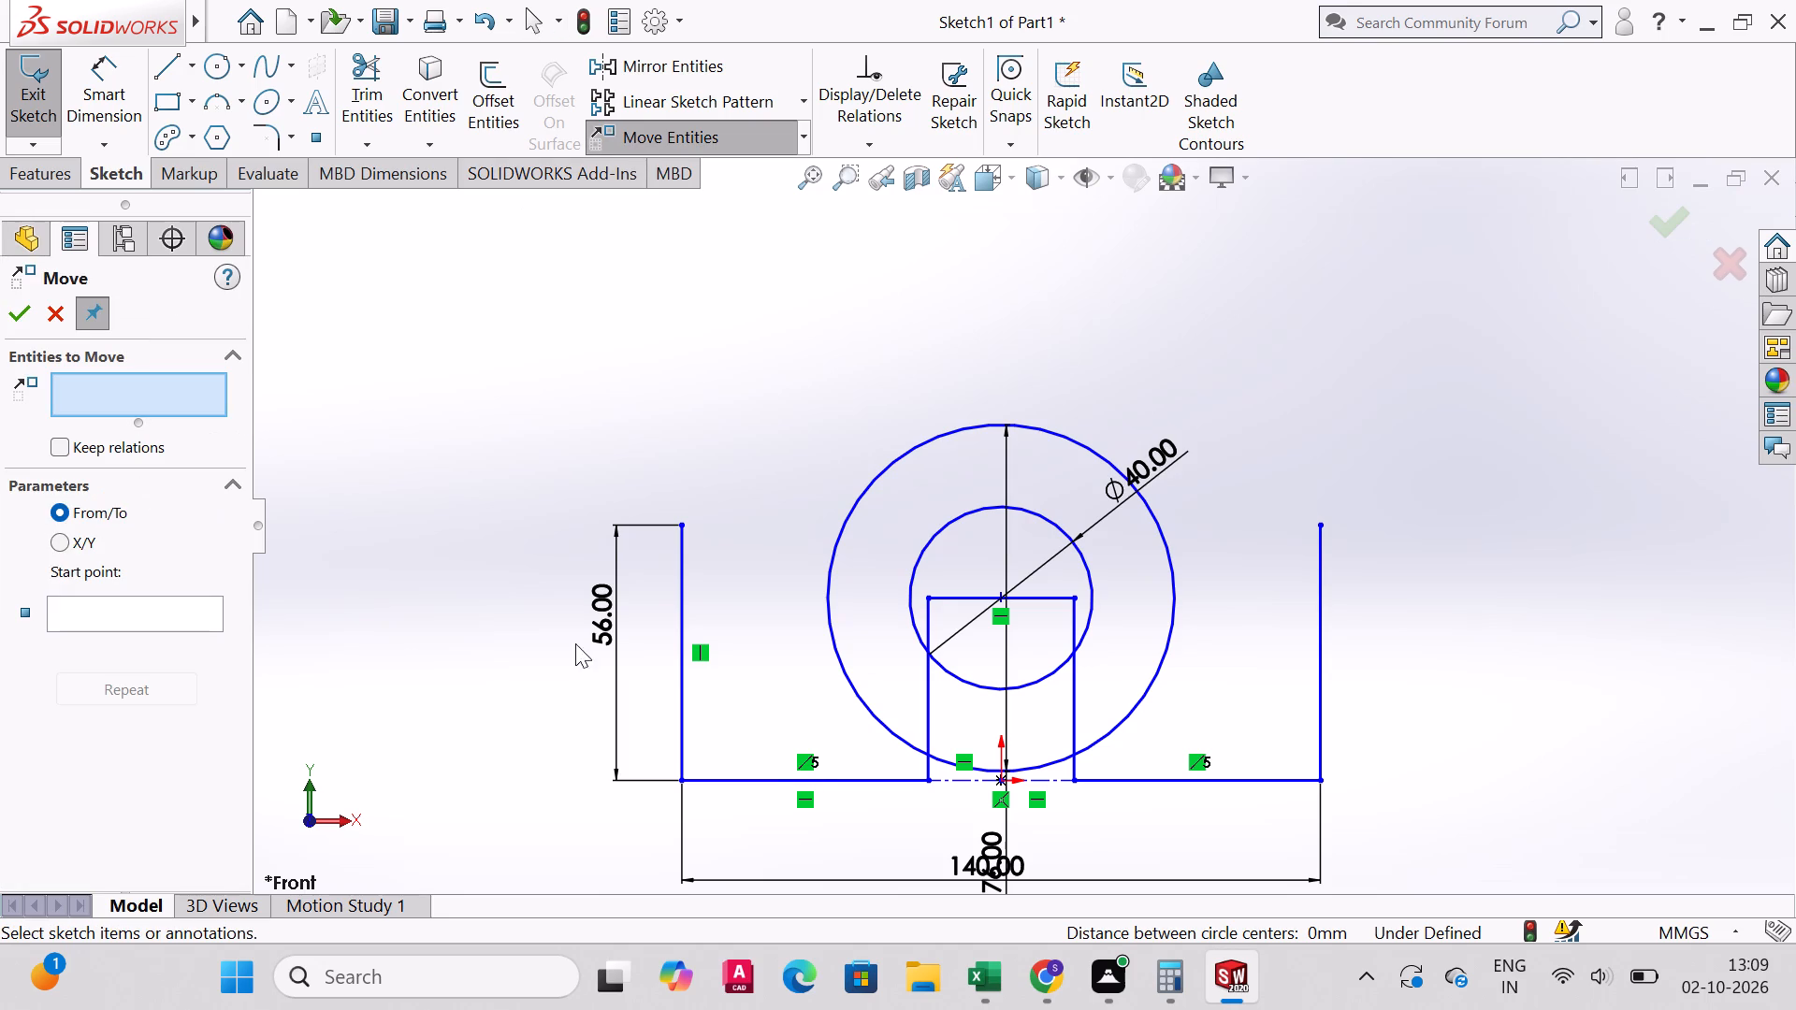
left_click(945, 434)
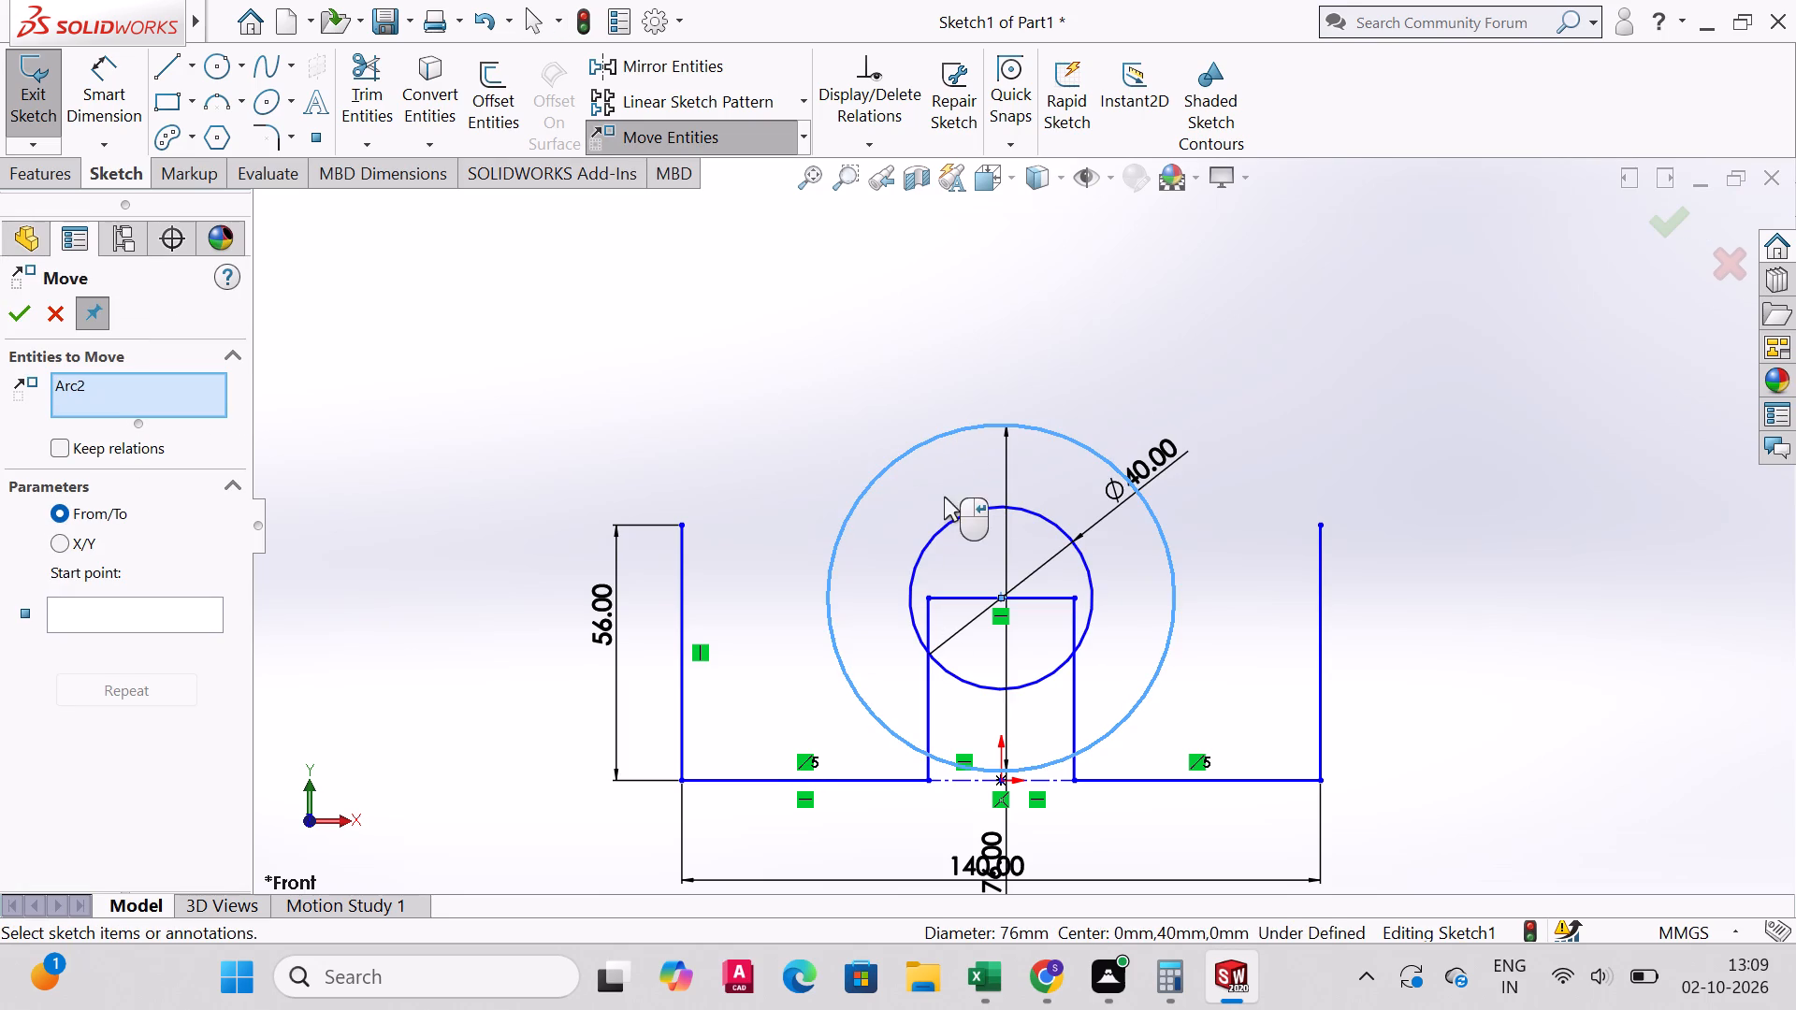
left_click(961, 518)
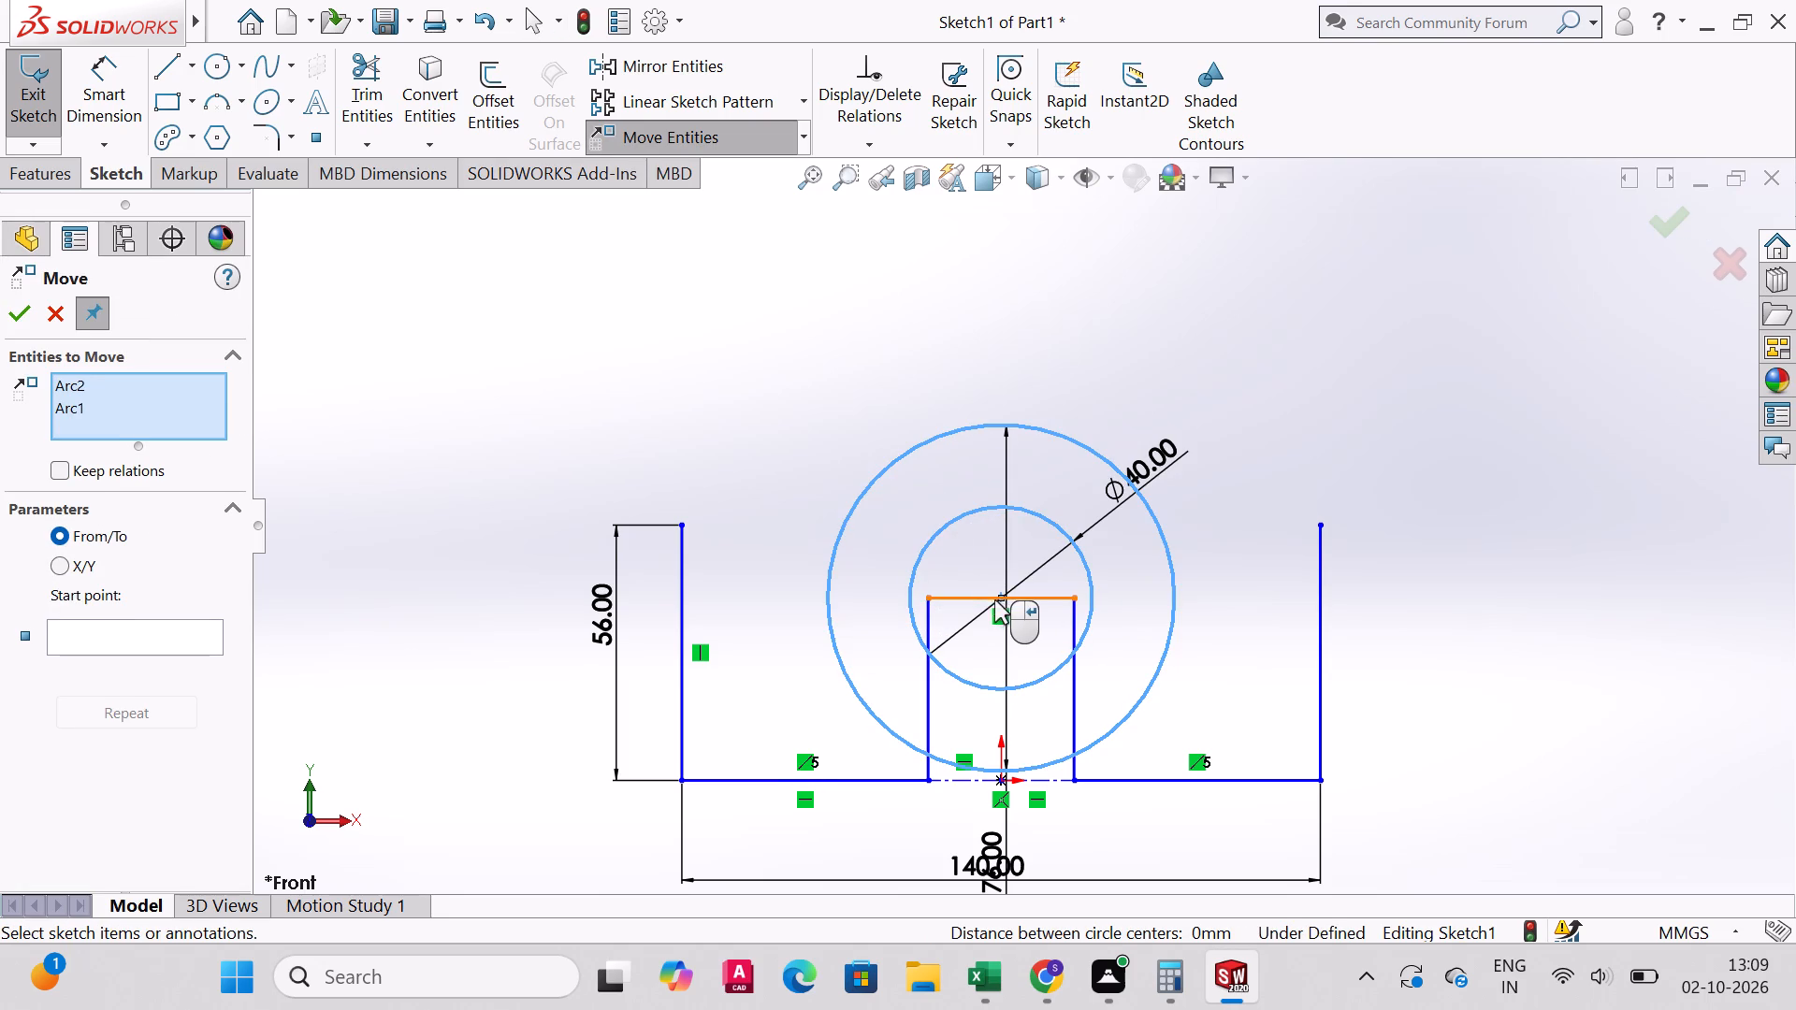
left_click(161, 634)
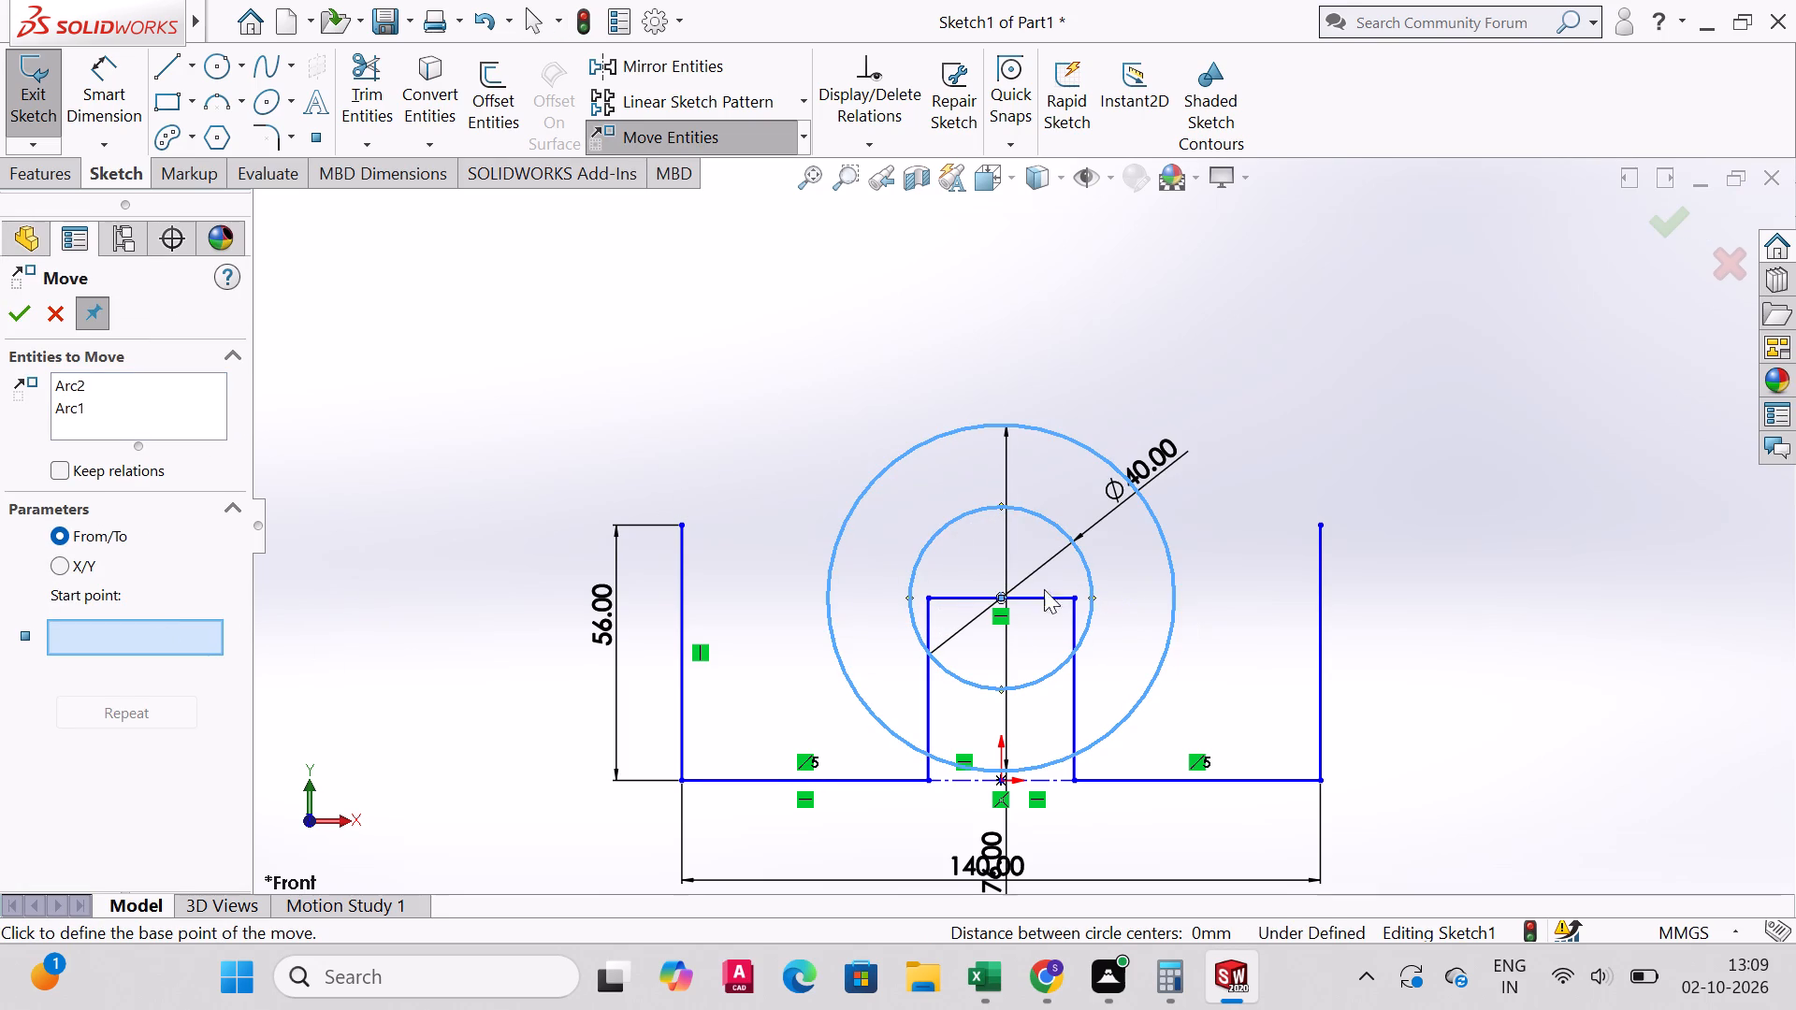
left_click(1003, 597)
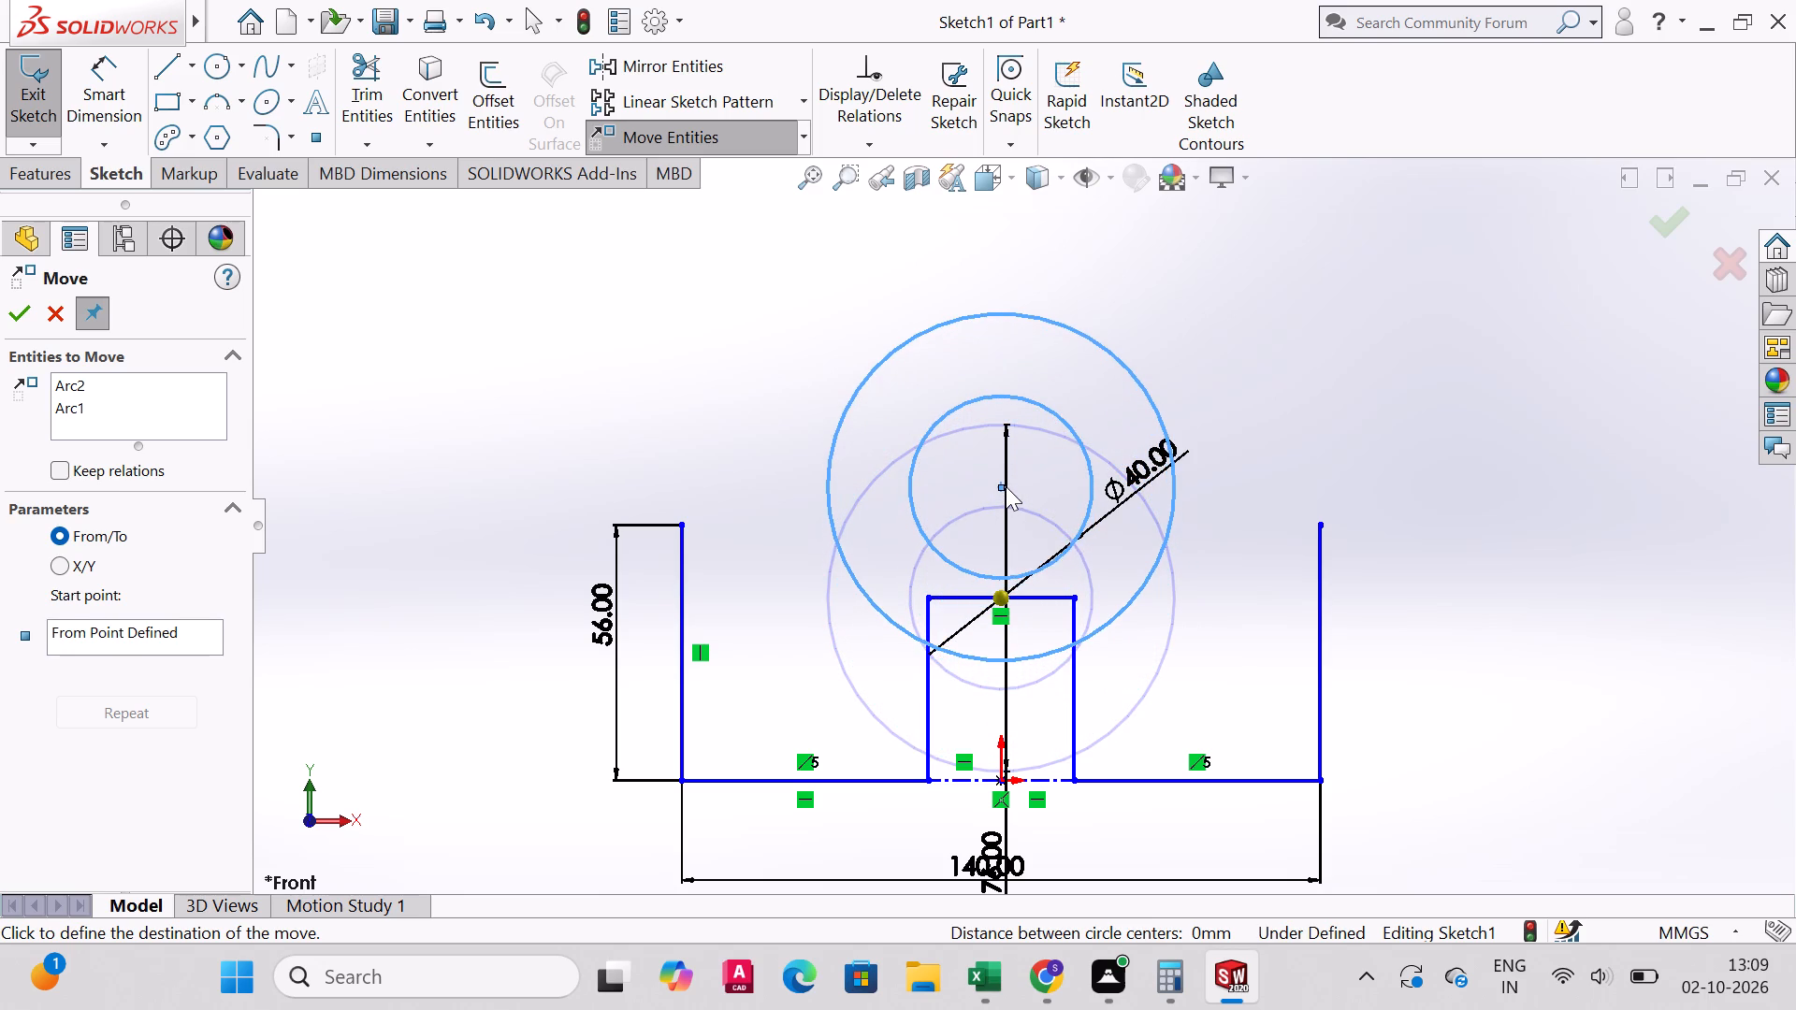
left_click(1006, 485)
right_click(1006, 485)
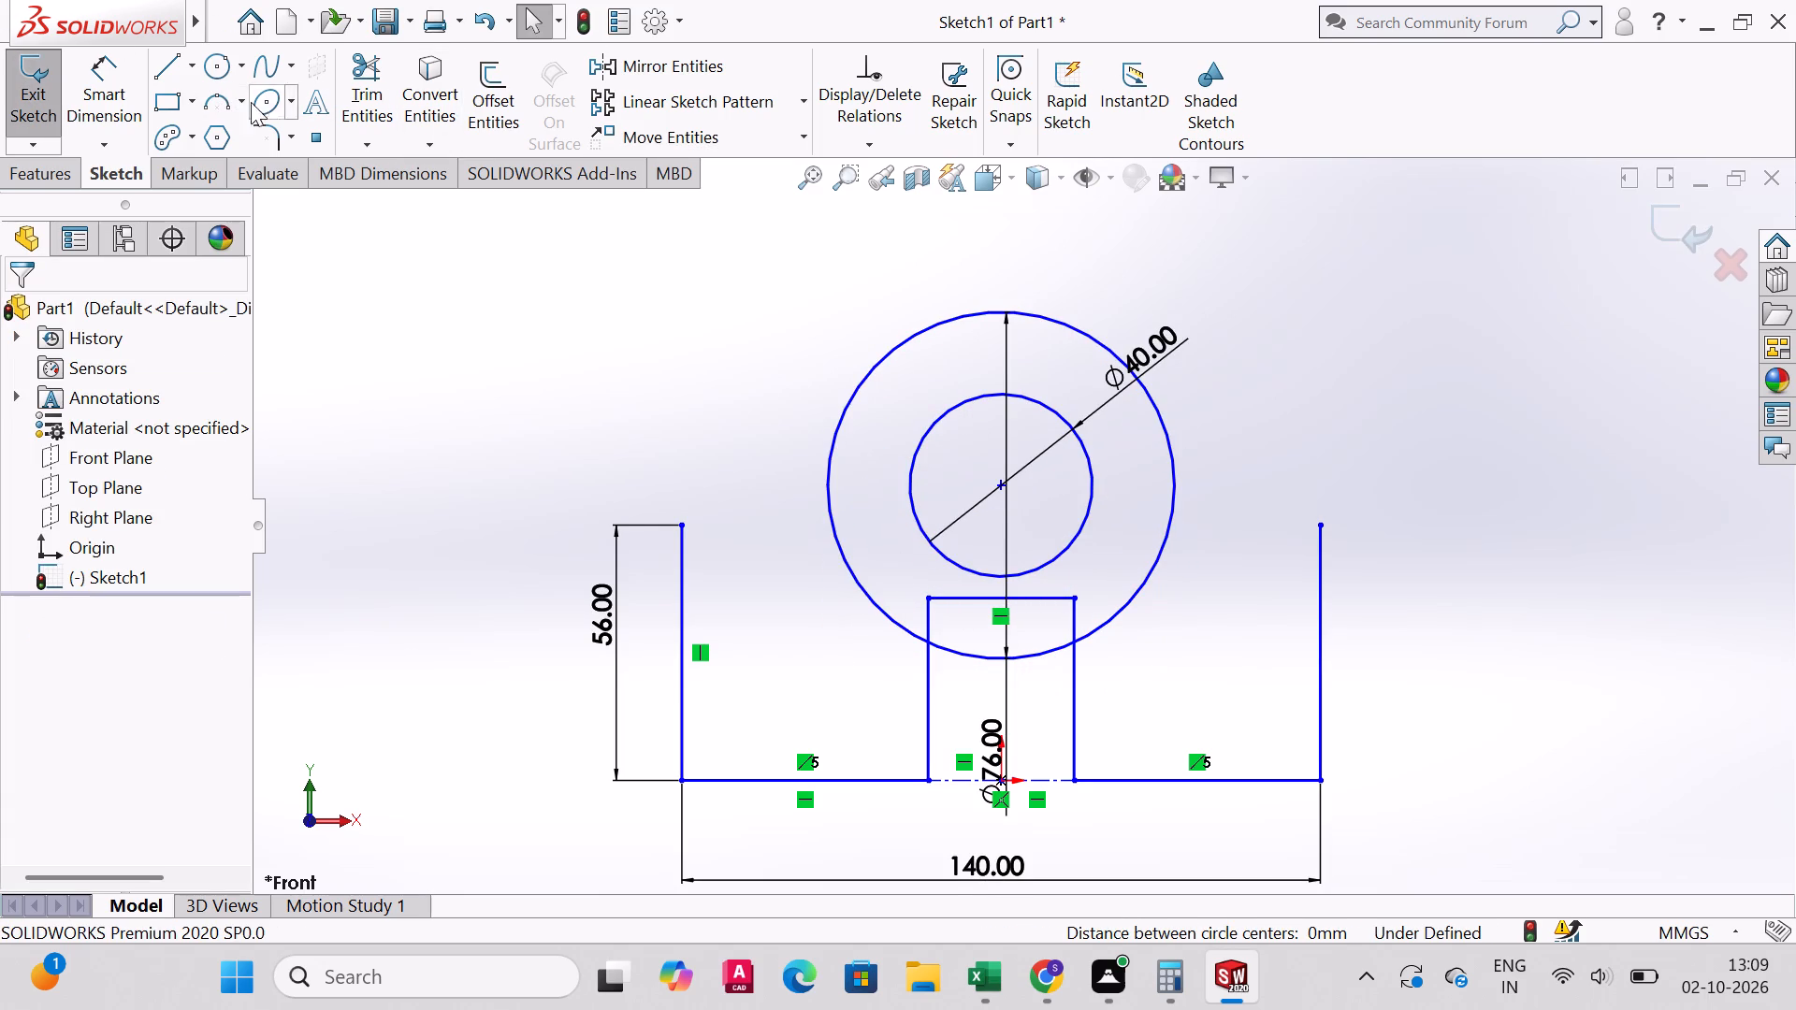
Dimension the vertical distance from the circles' centre to the boss's top edge as 37 mm, placing it outside the right vertical.
left_click(102, 81)
left_click(999, 482)
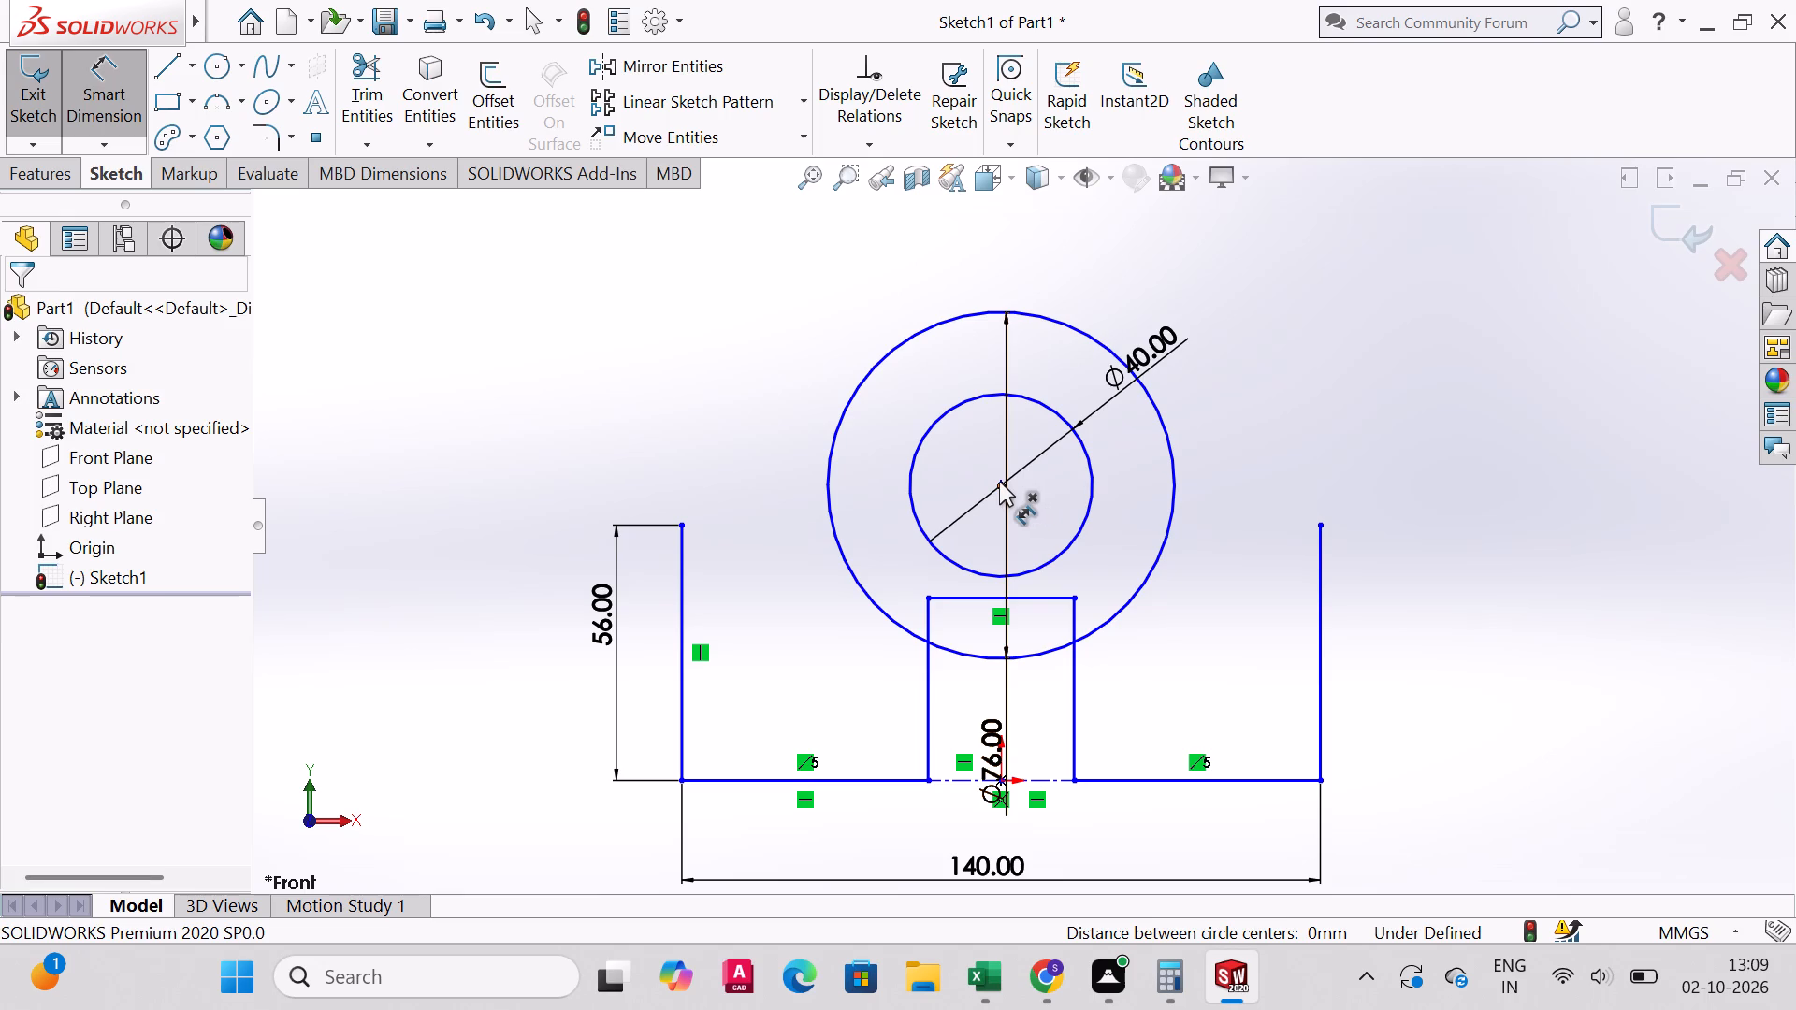
left_click(998, 597)
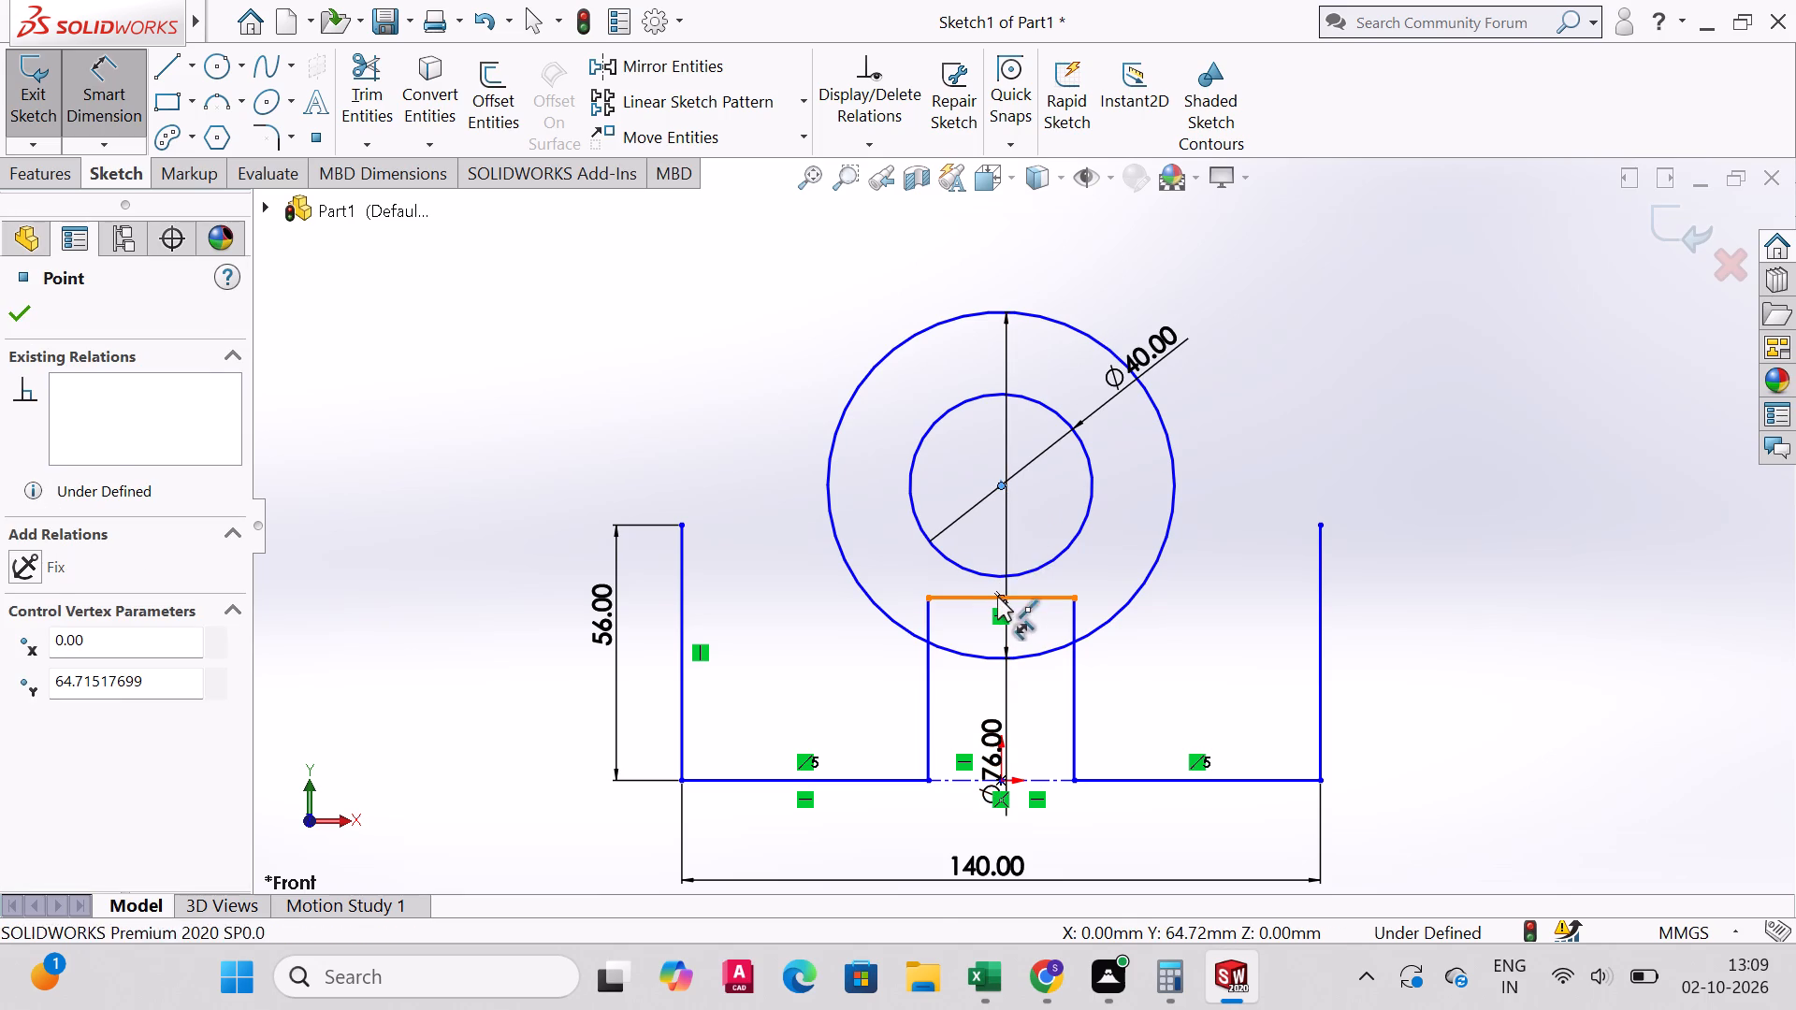
left_click(1440, 548)
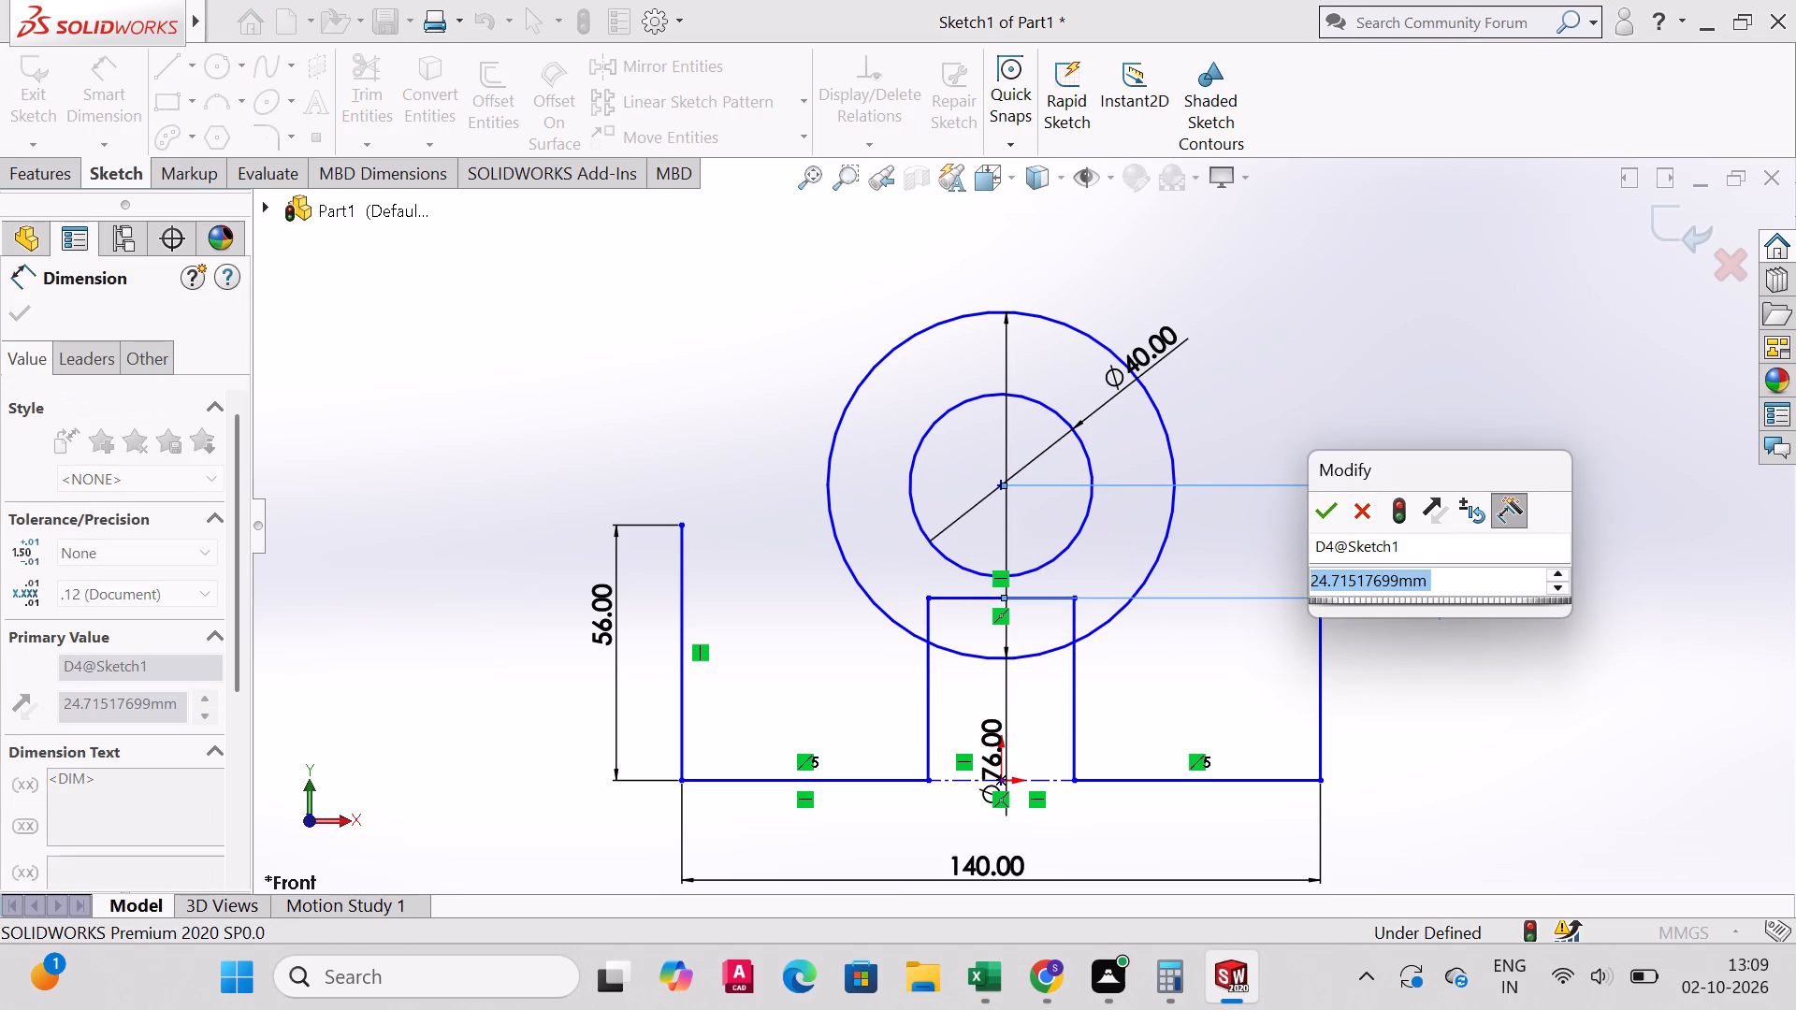
type("37")
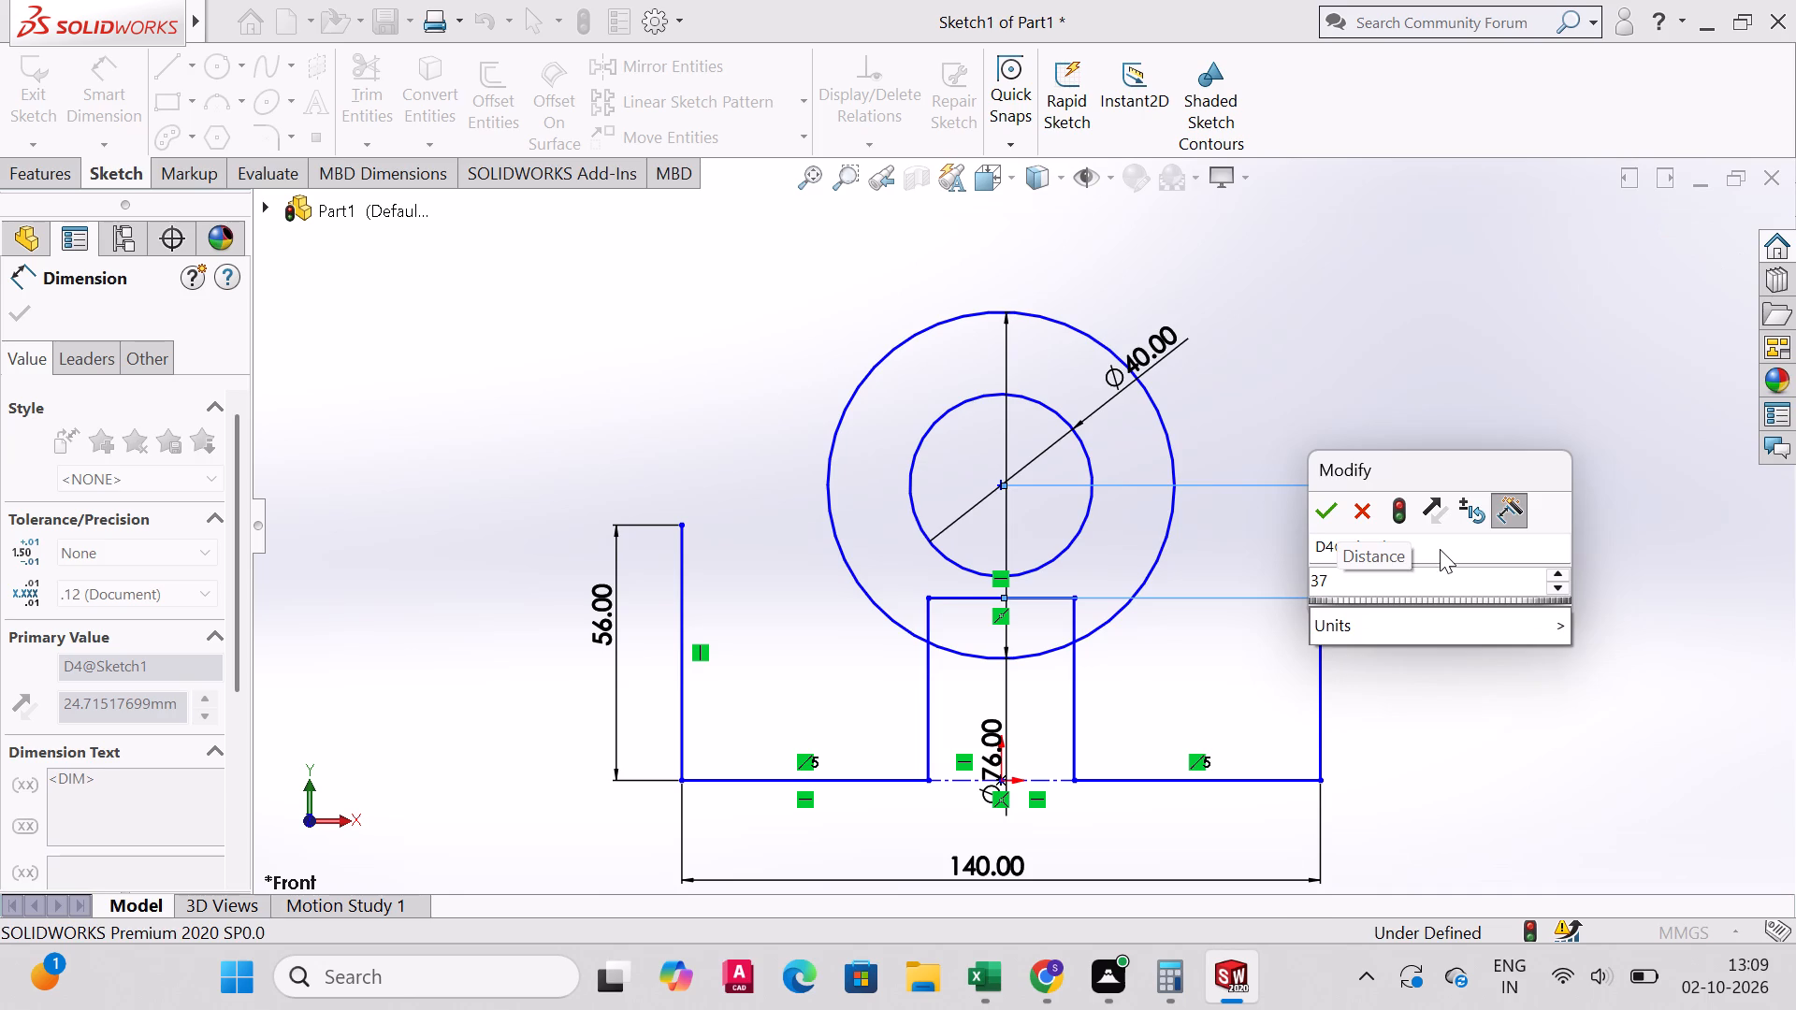
key("Return")
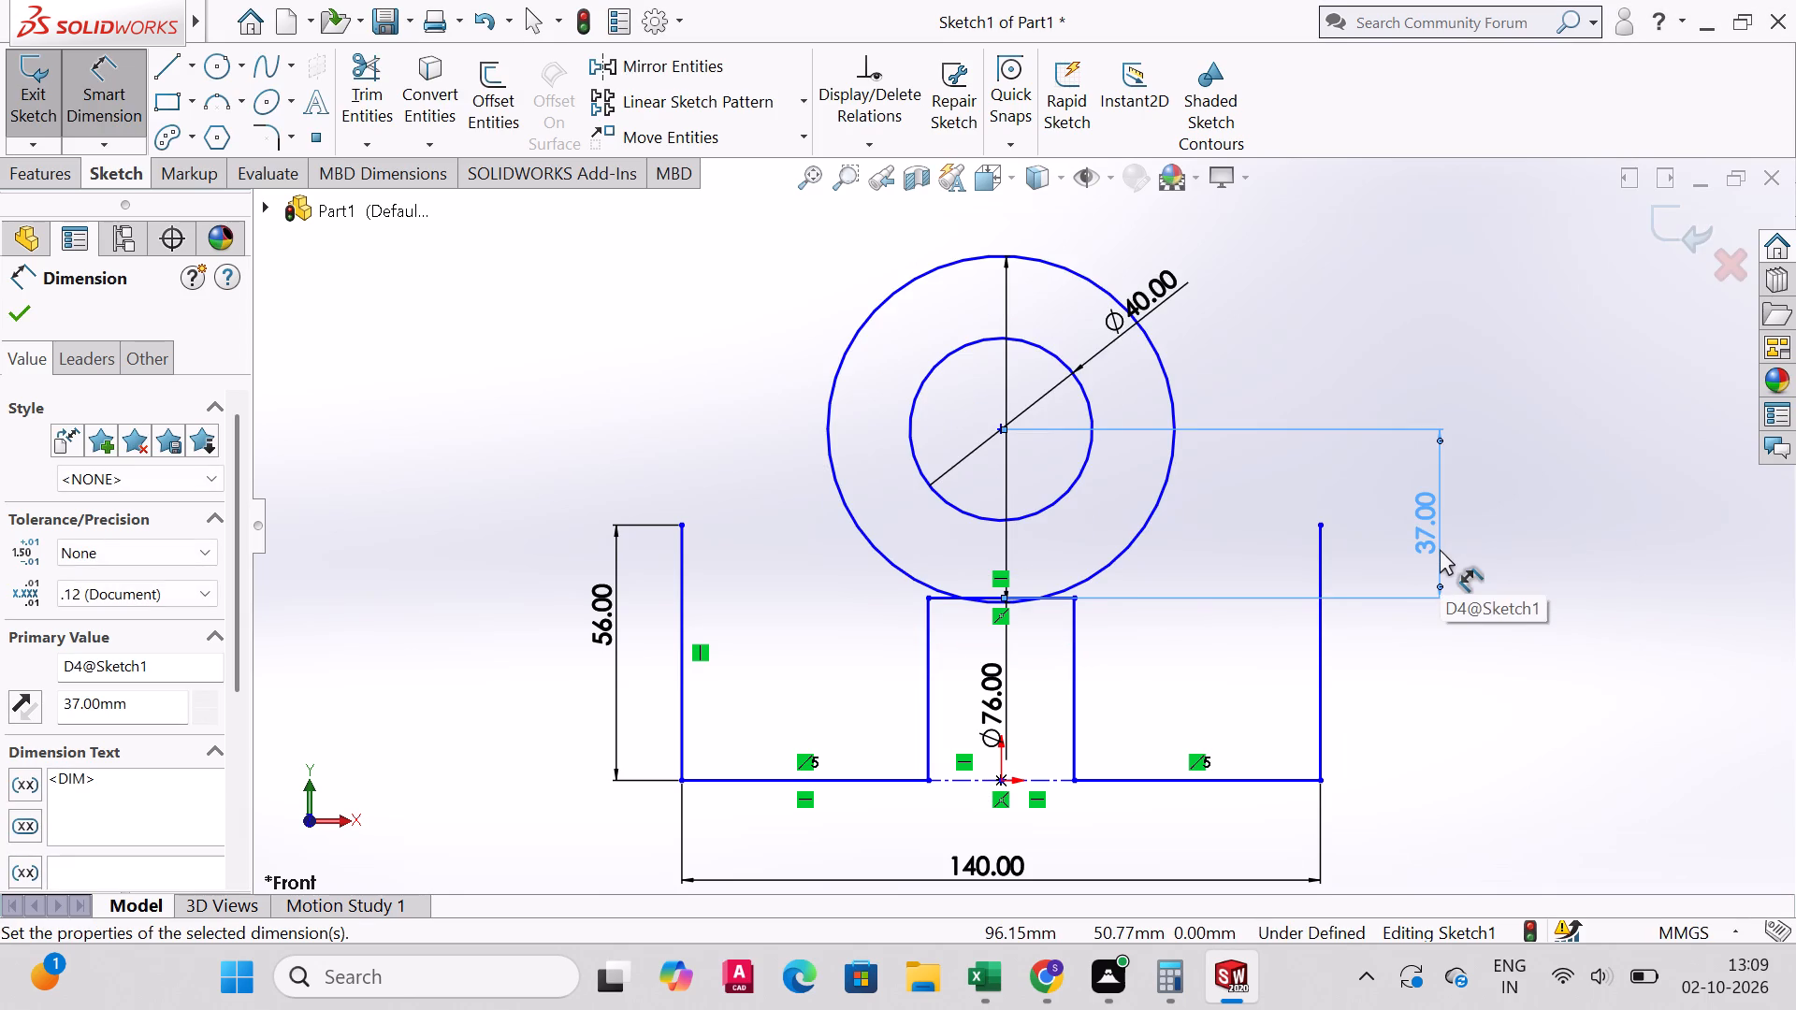
left_click(7, 318)
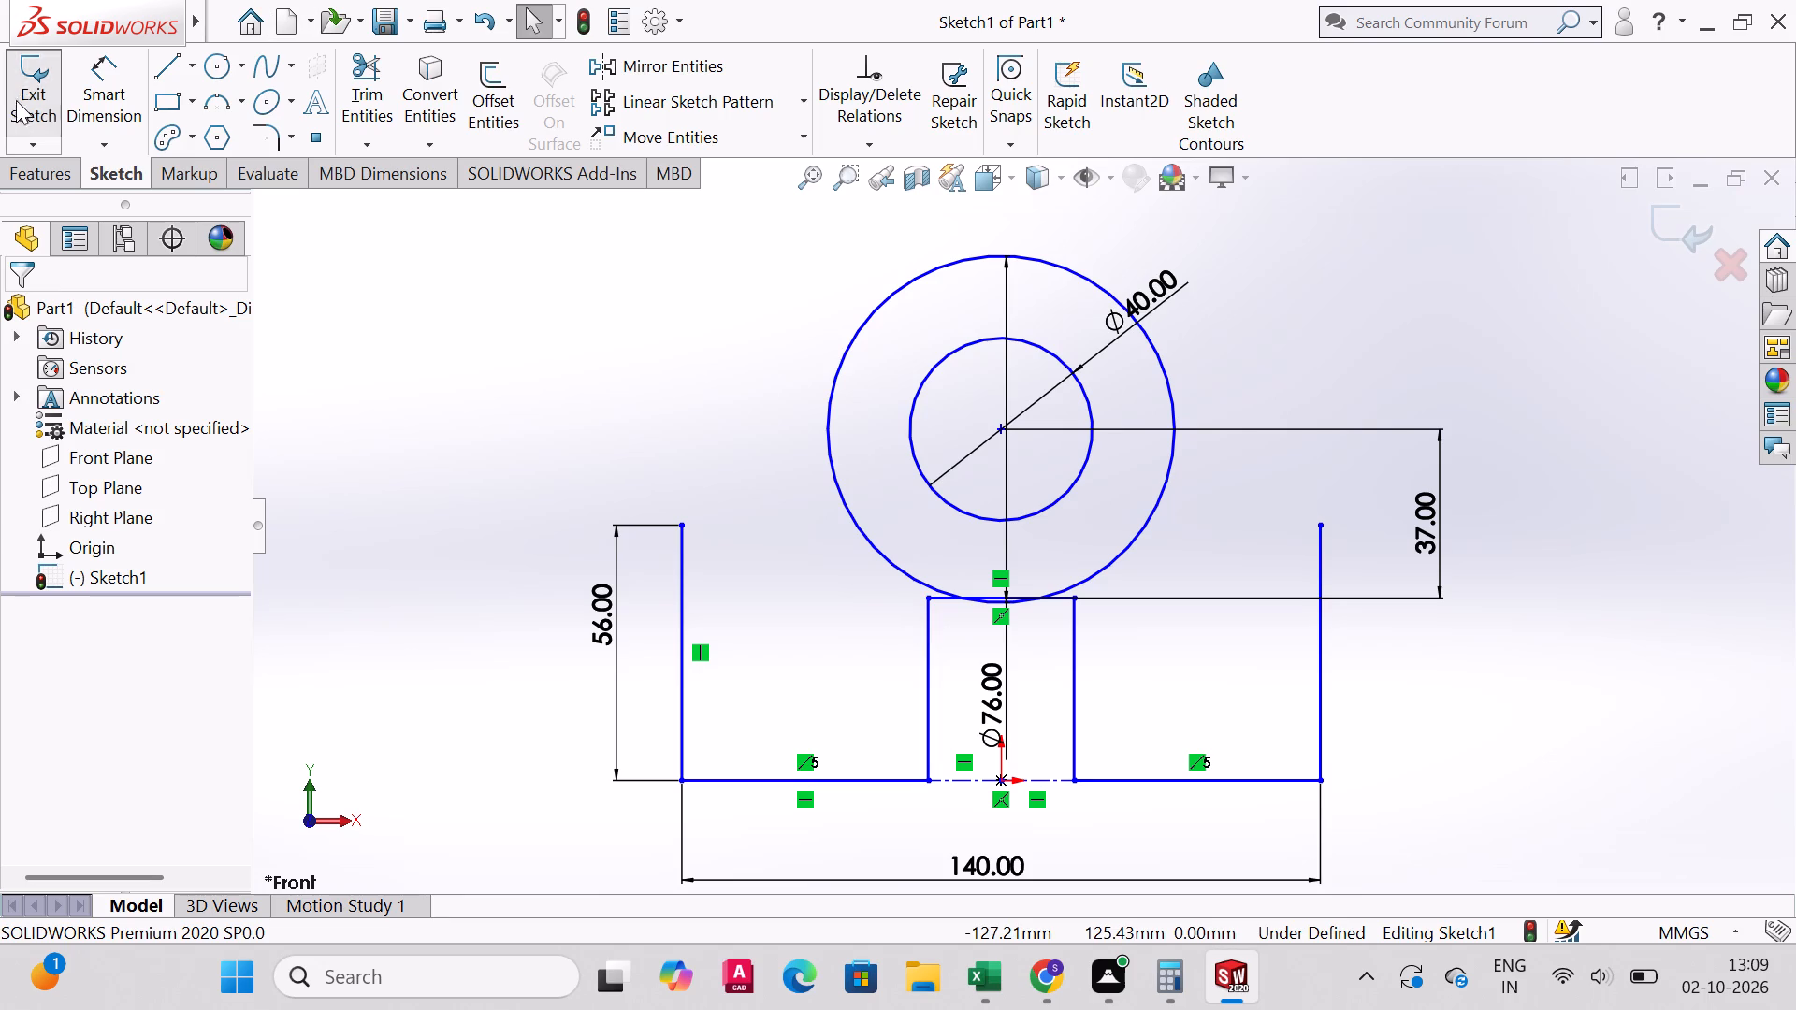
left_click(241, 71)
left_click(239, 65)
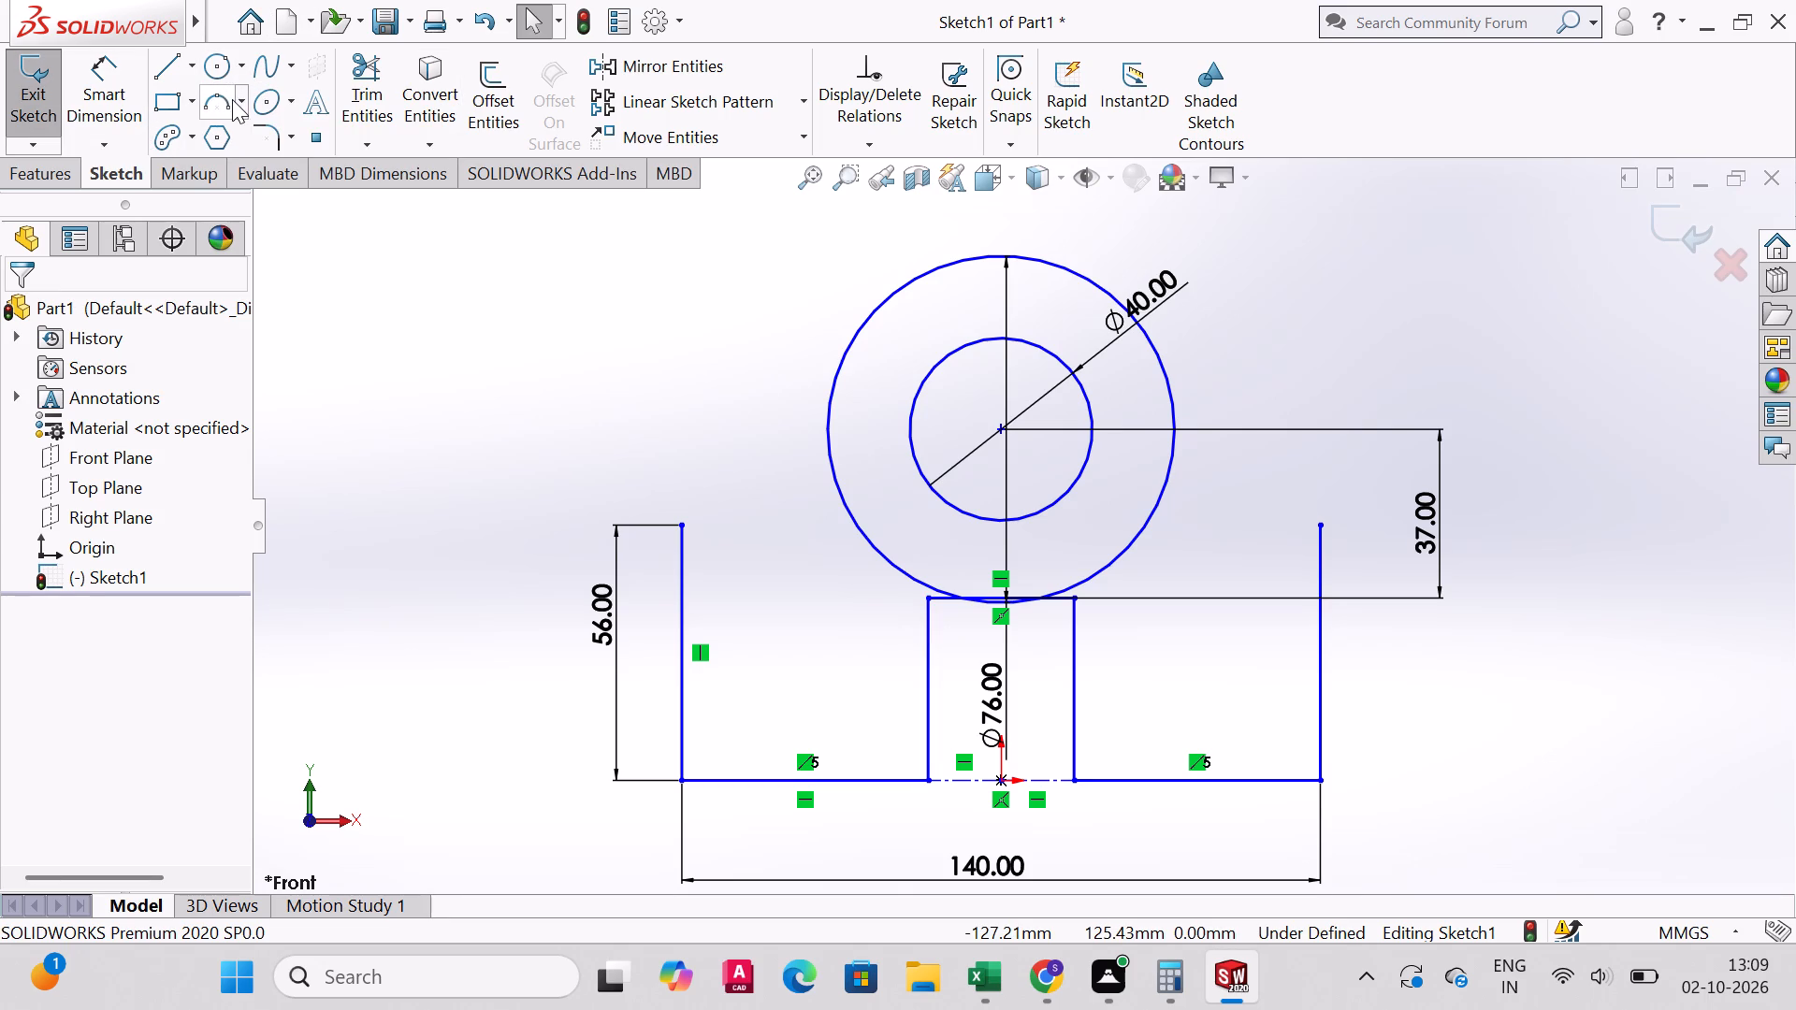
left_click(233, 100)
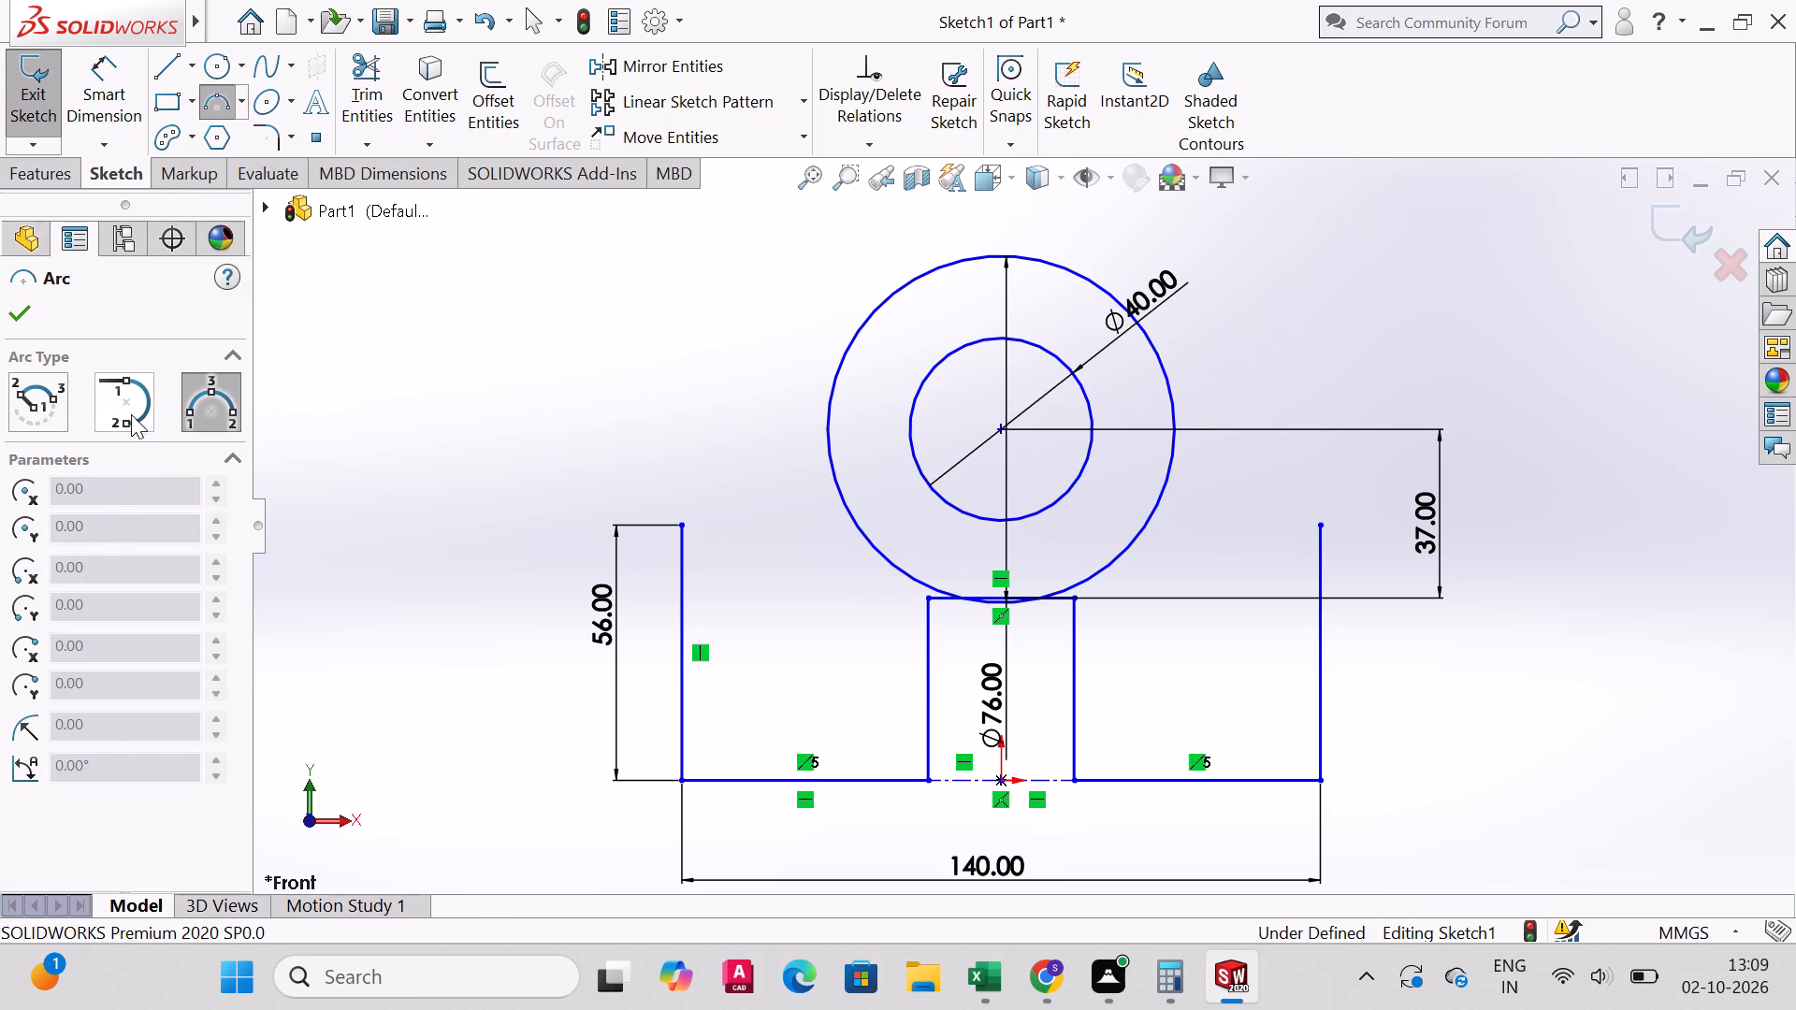
Sketch a horizontal 38 mm centerline from the circles' centre to the left quadrant of the outer circle.
left_click(185, 54)
left_click(187, 124)
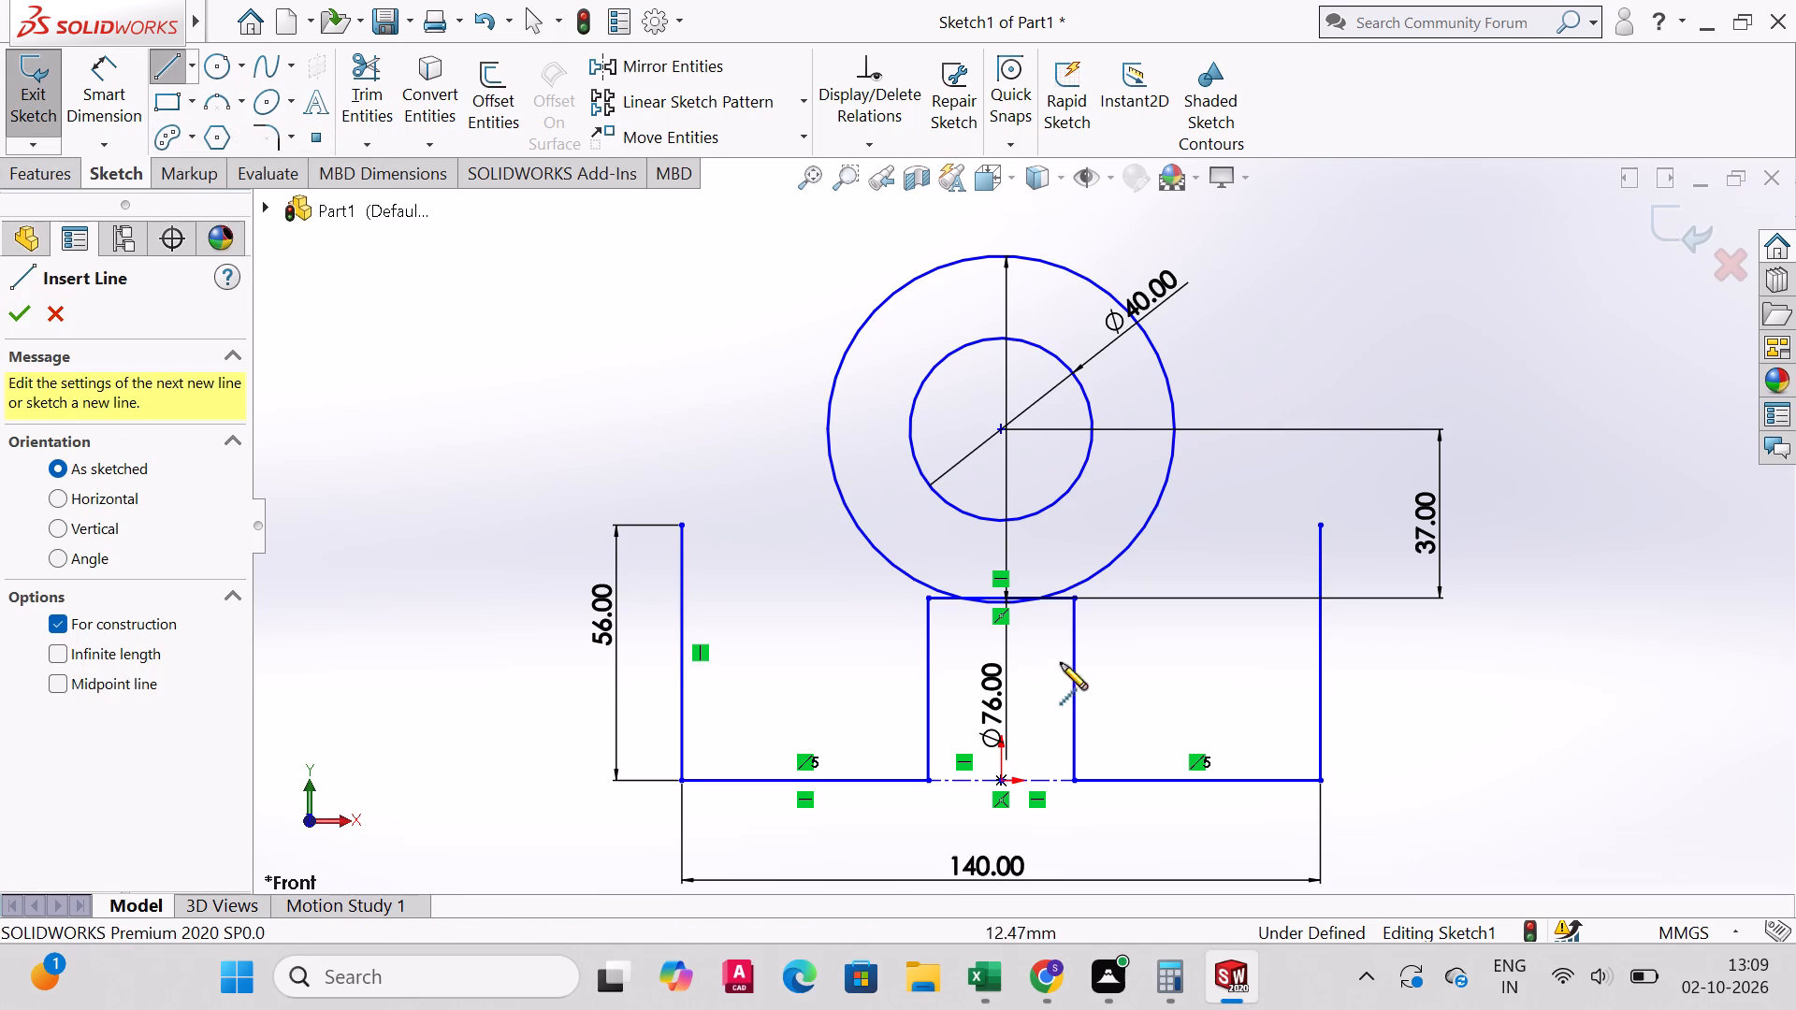
left_click(1006, 431)
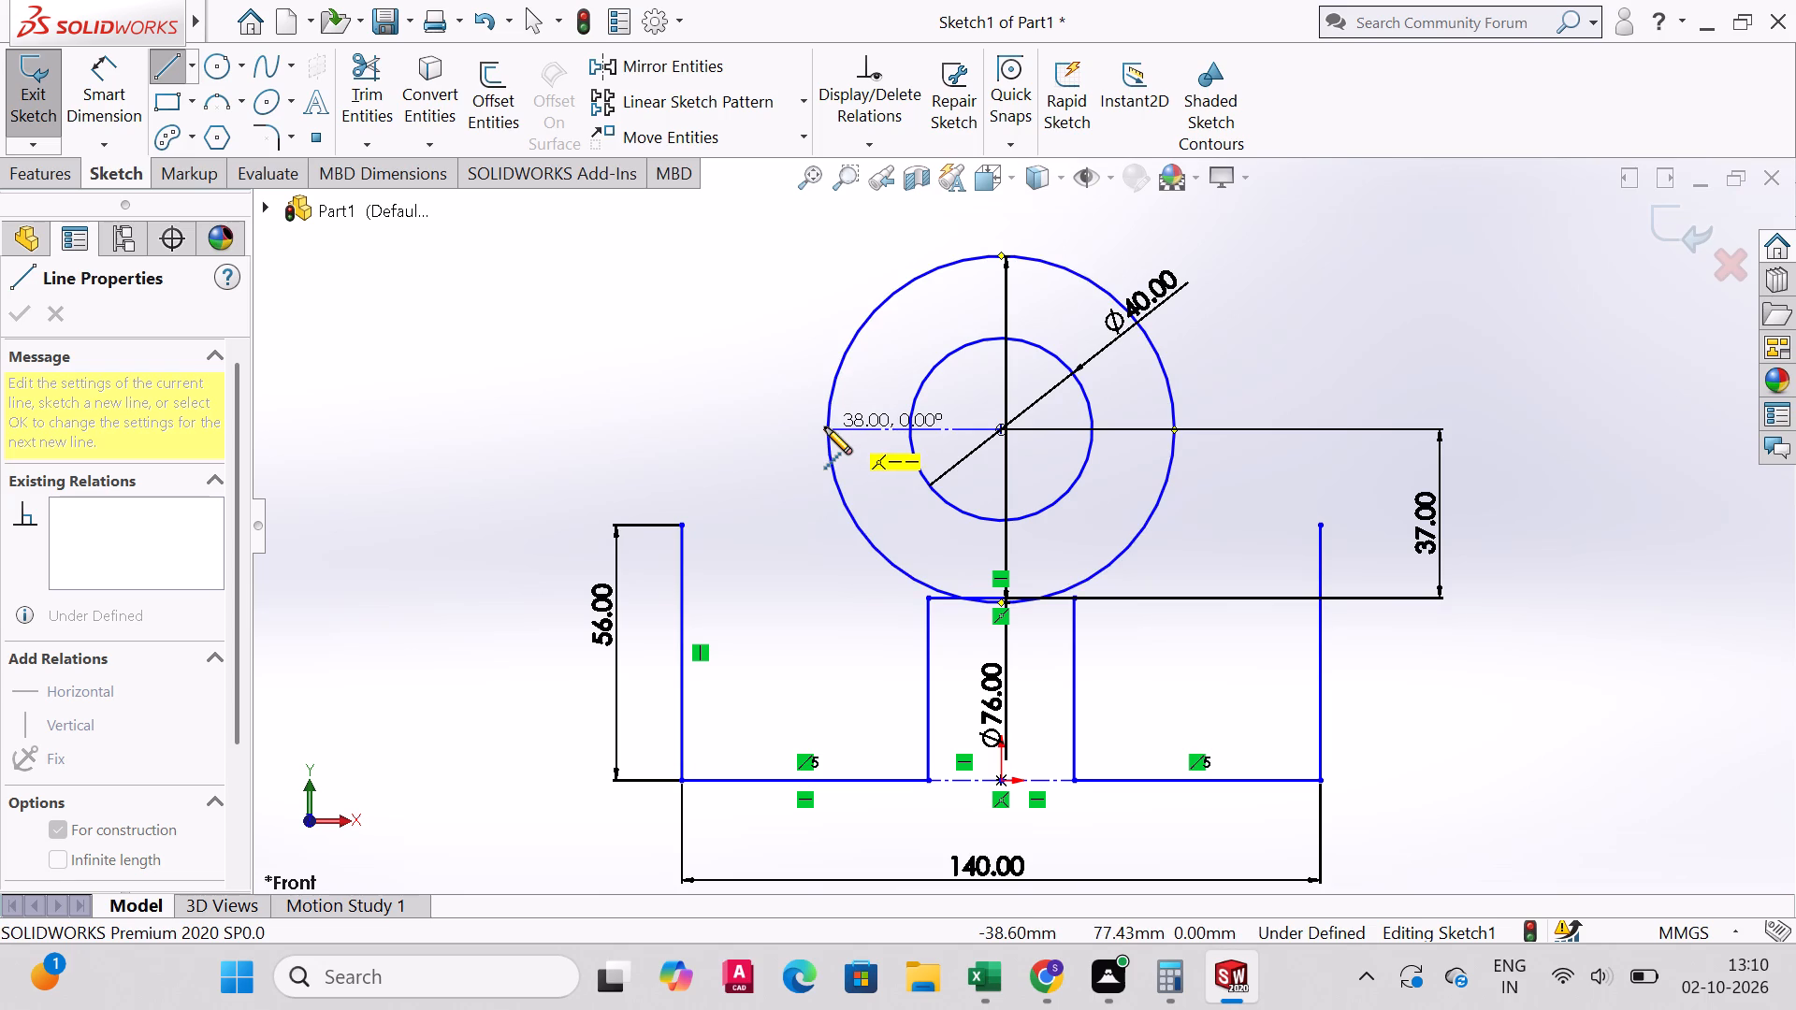
left_click(825, 427)
right_click(825, 427)
left_click(900, 440)
right_click(630, 303)
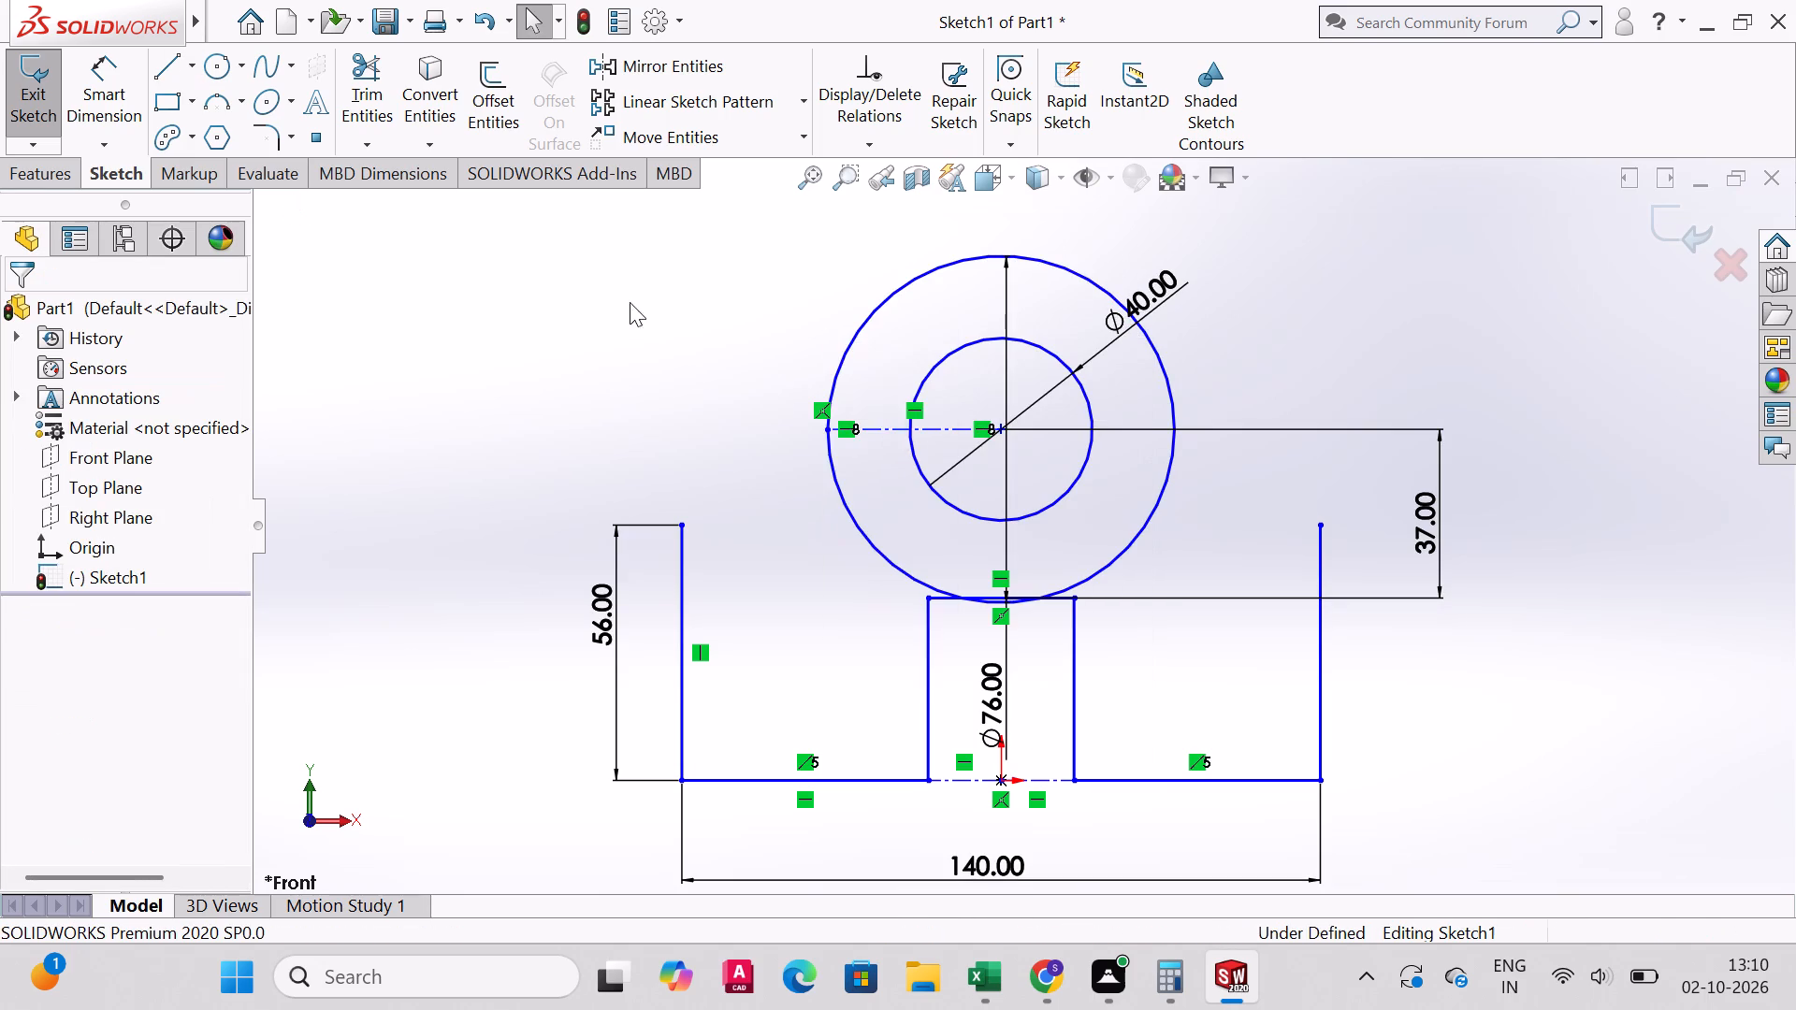
Sketch a horizontal 38 mm centerline from the circles' centre to the right quadrant of the outer circle.
left_click(195, 69)
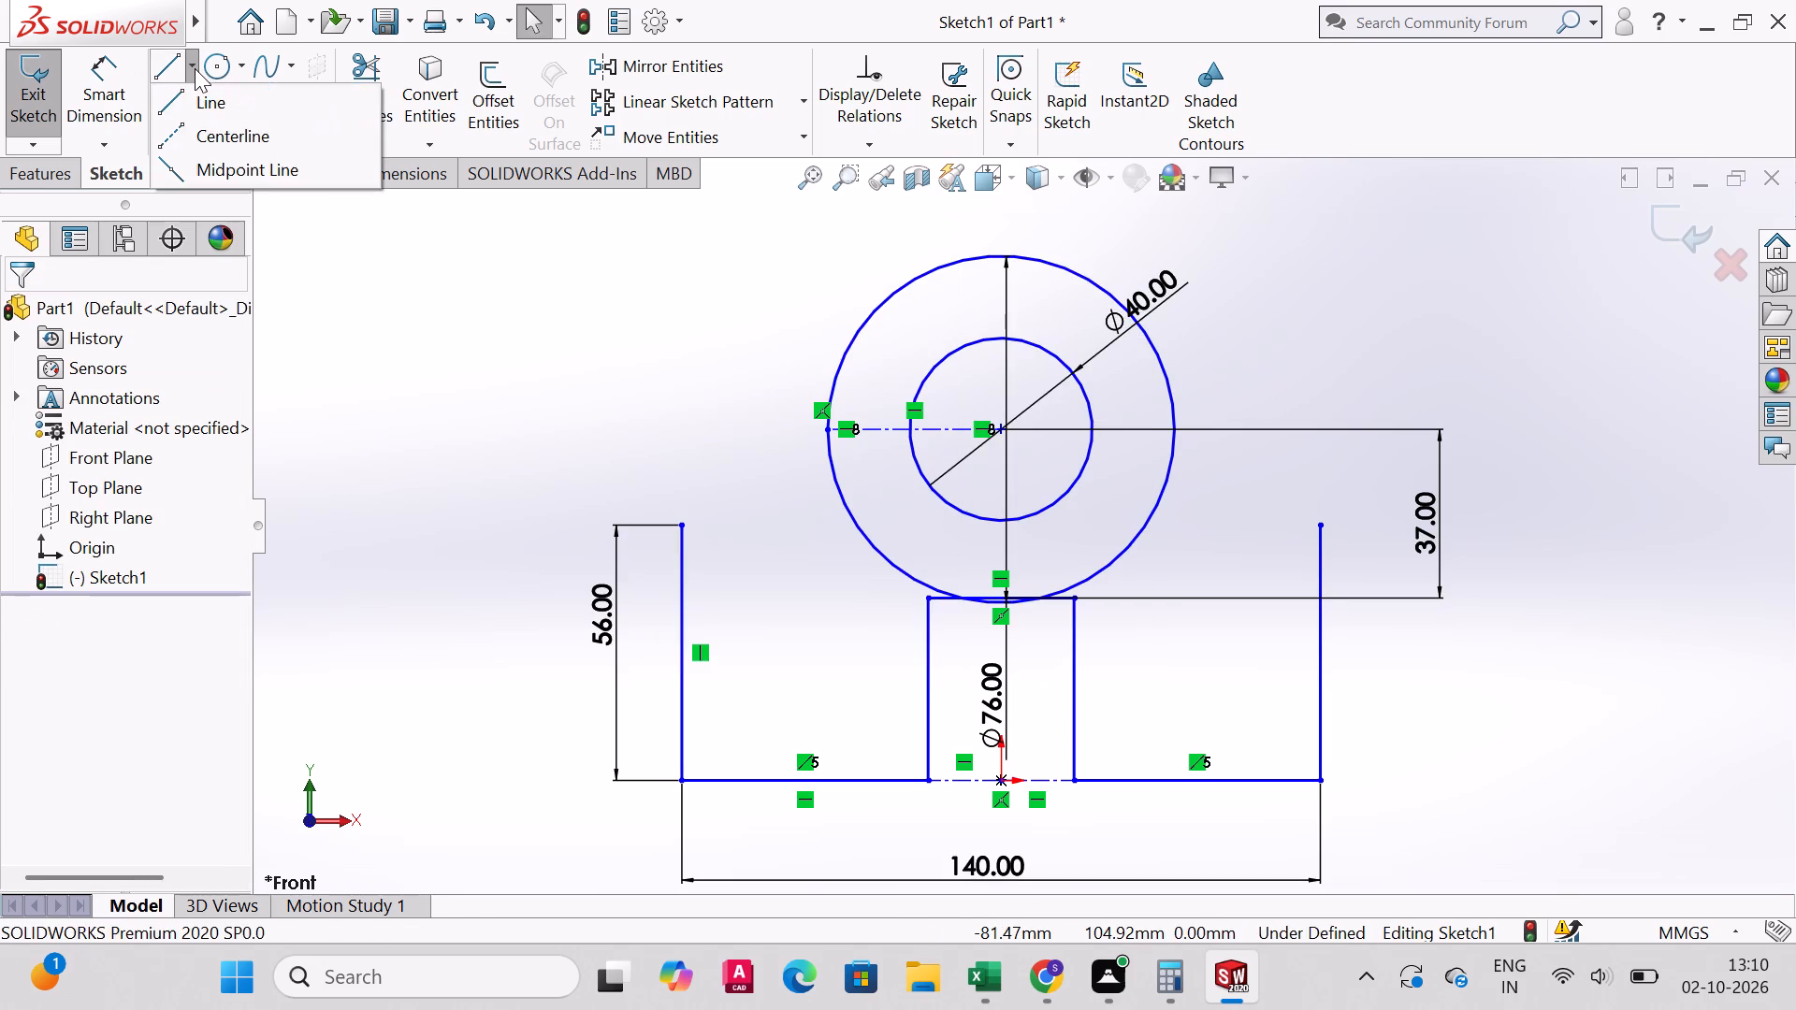
left_click(221, 132)
left_click(1002, 432)
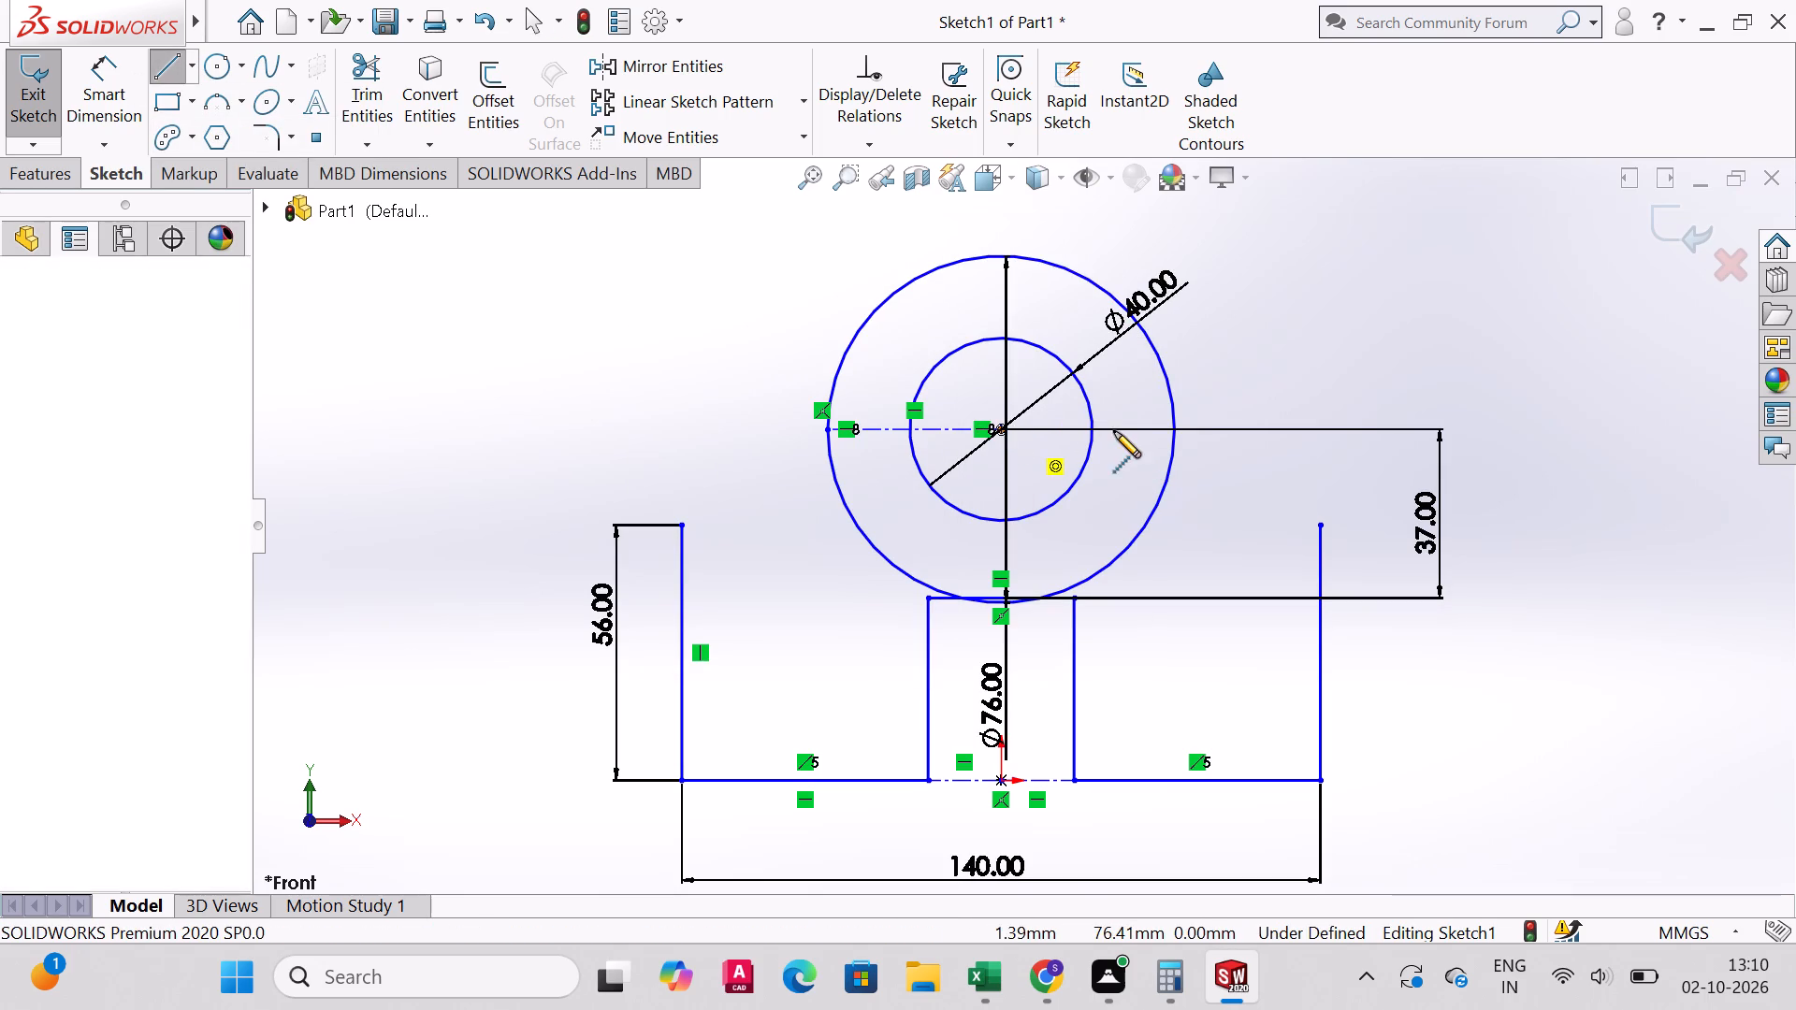
left_click(1174, 426)
right_click(1174, 426)
left_click(1232, 444)
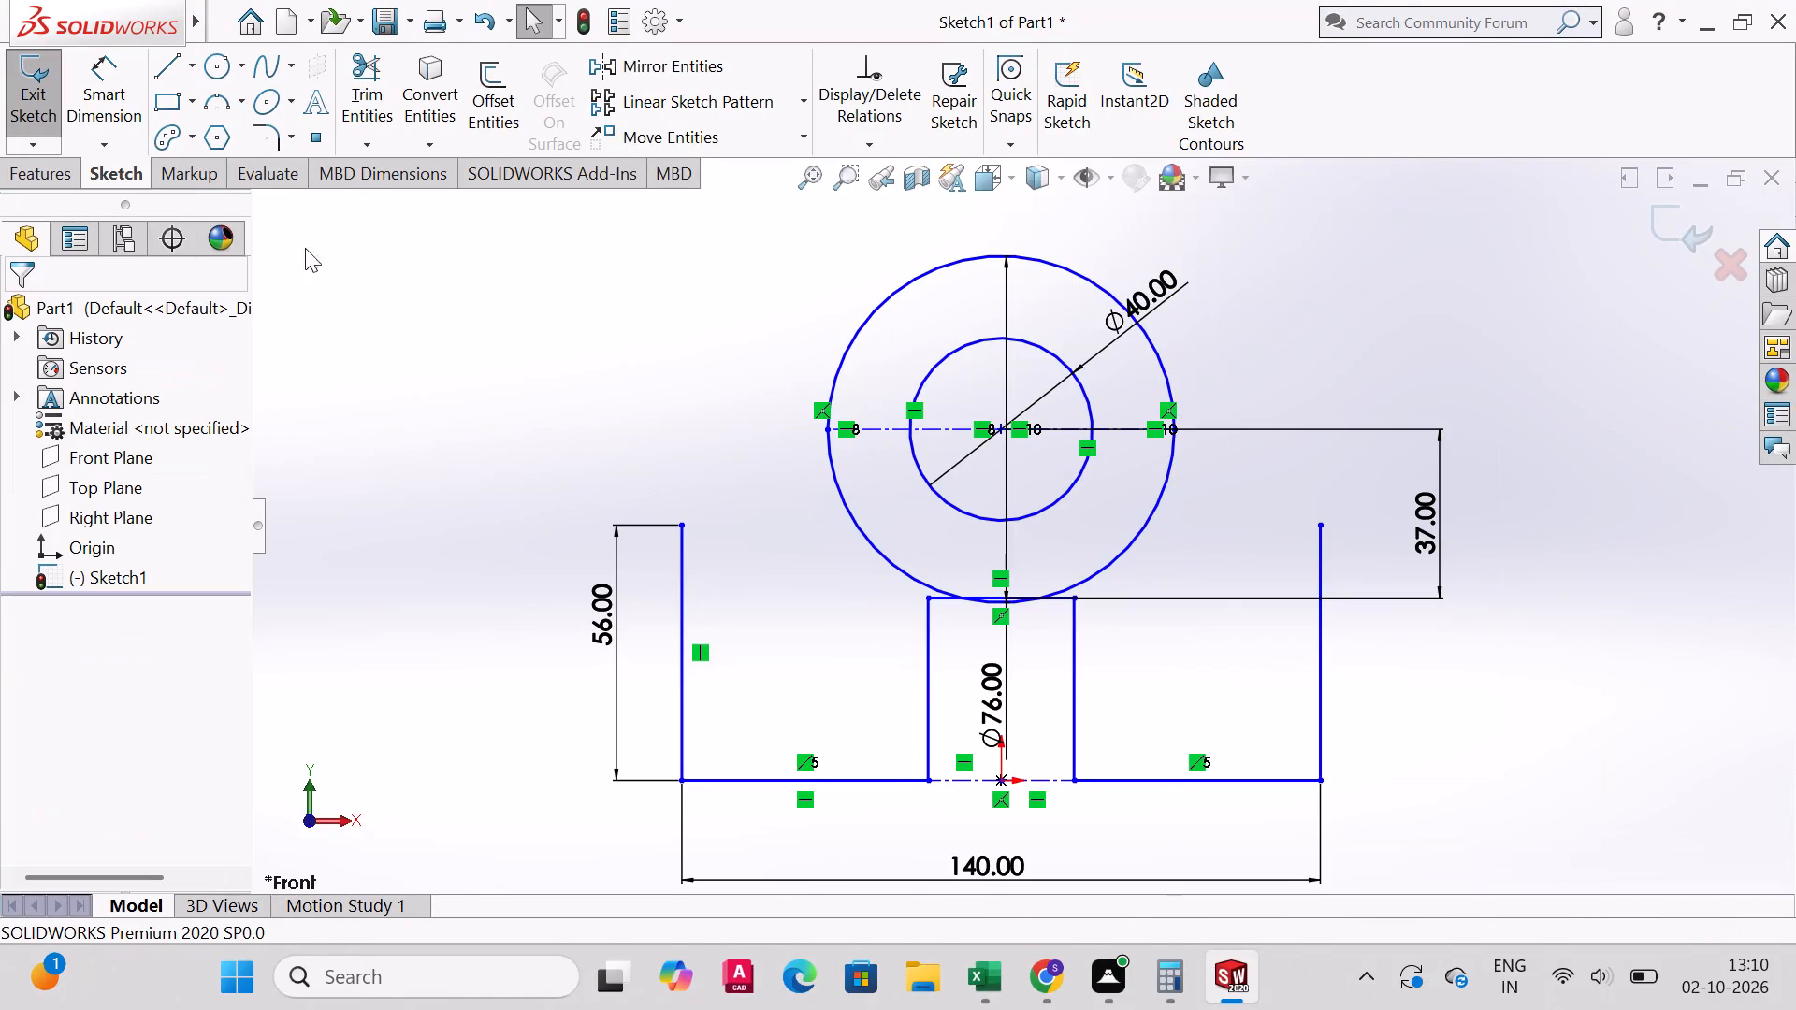
Sketch a concave three-point arc of about 36 mm radius from the outer circle's left quadrant to the left vertical's upper endpoint.
left_click(221, 99)
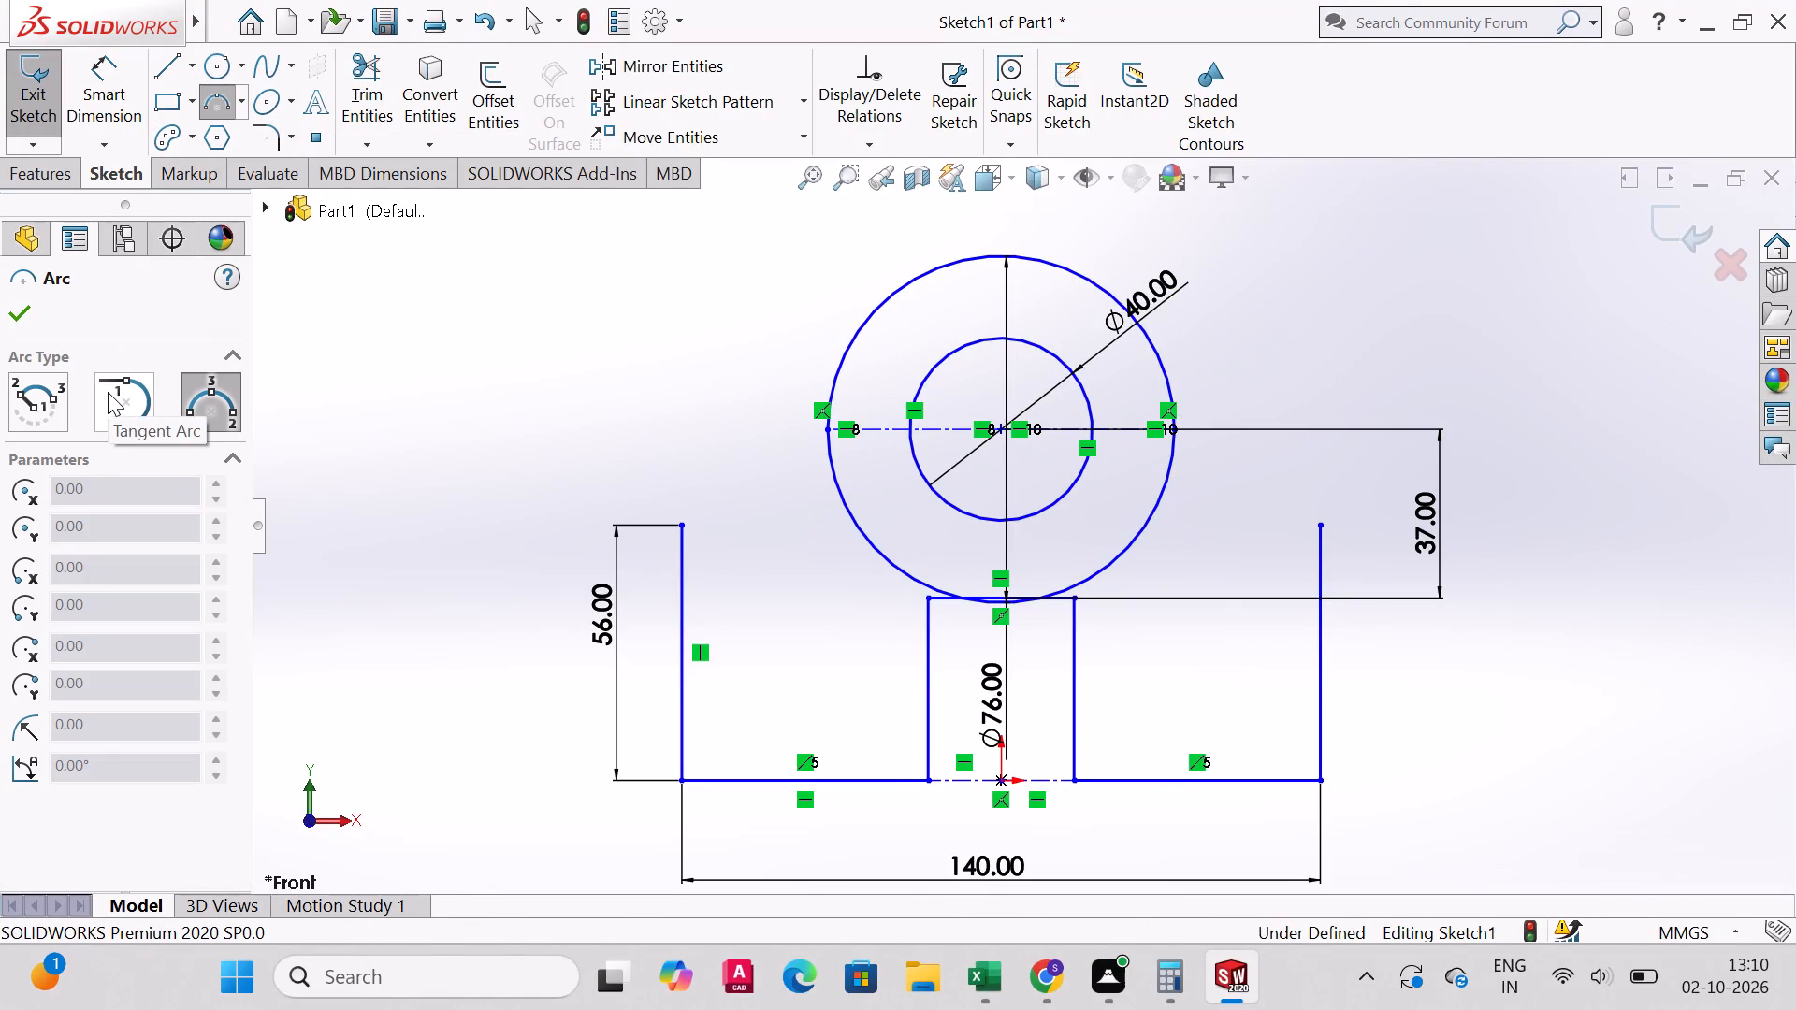
left_click(827, 429)
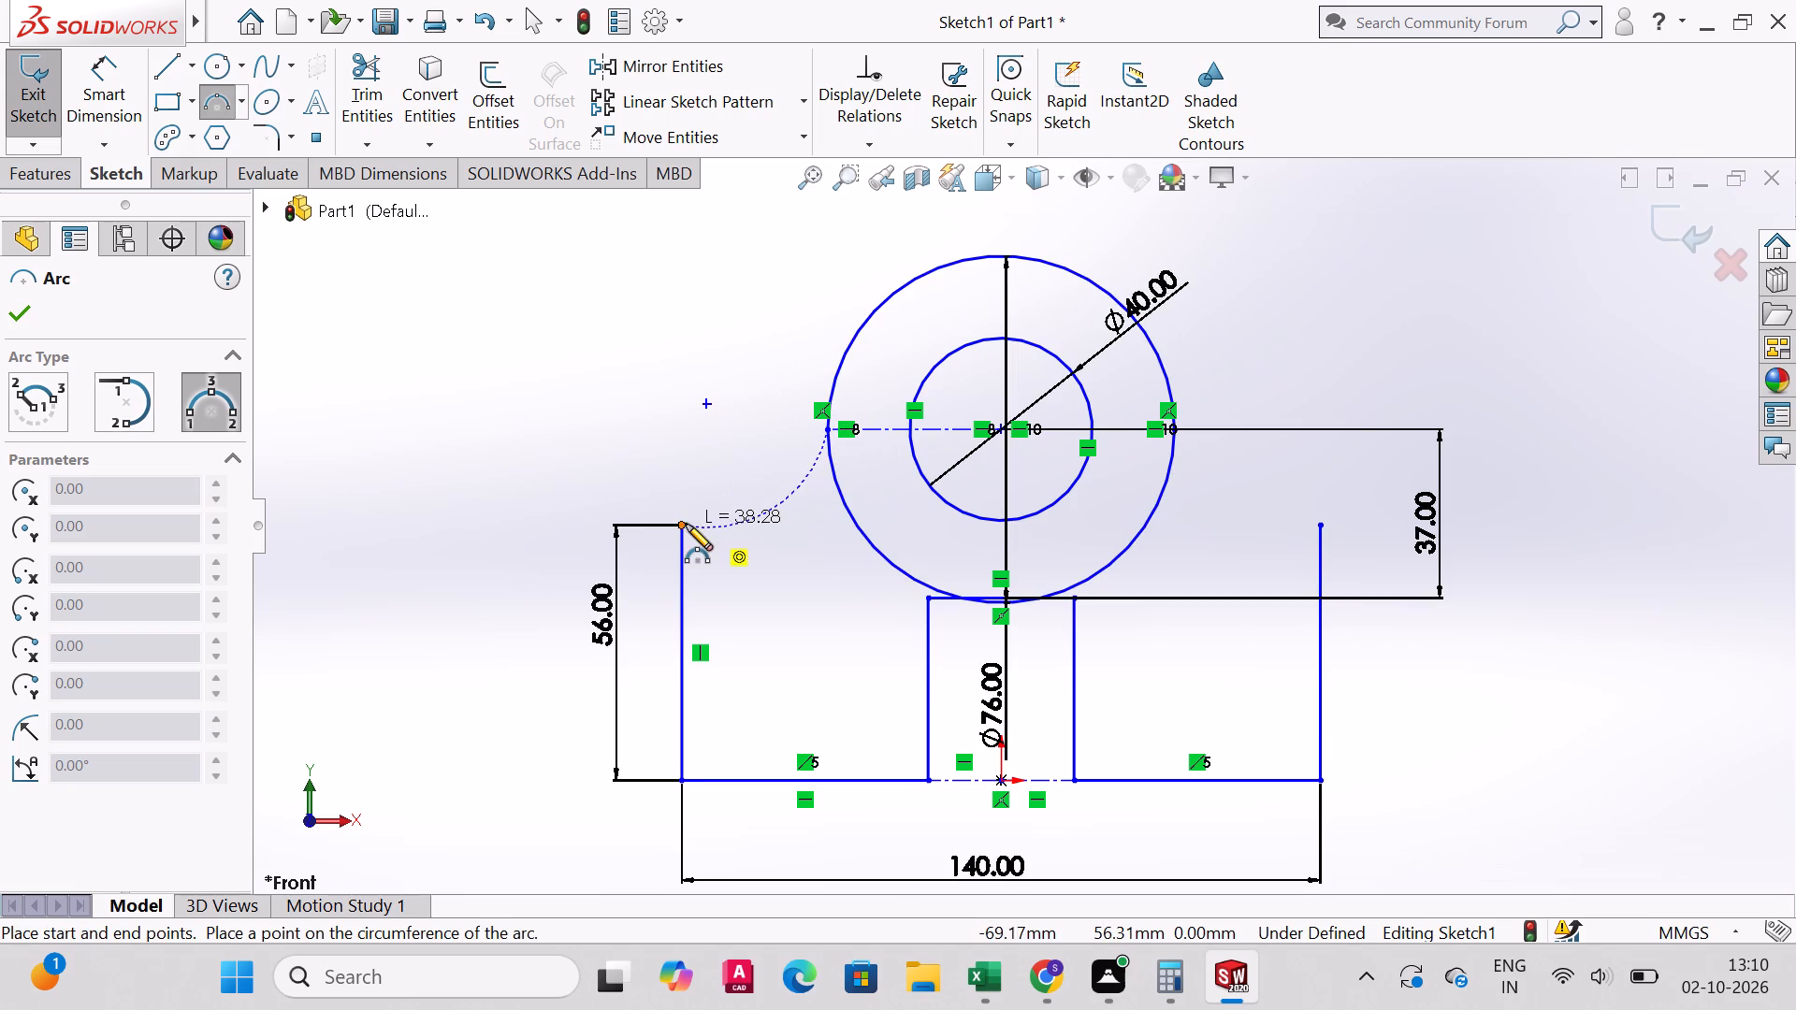
left_click(684, 523)
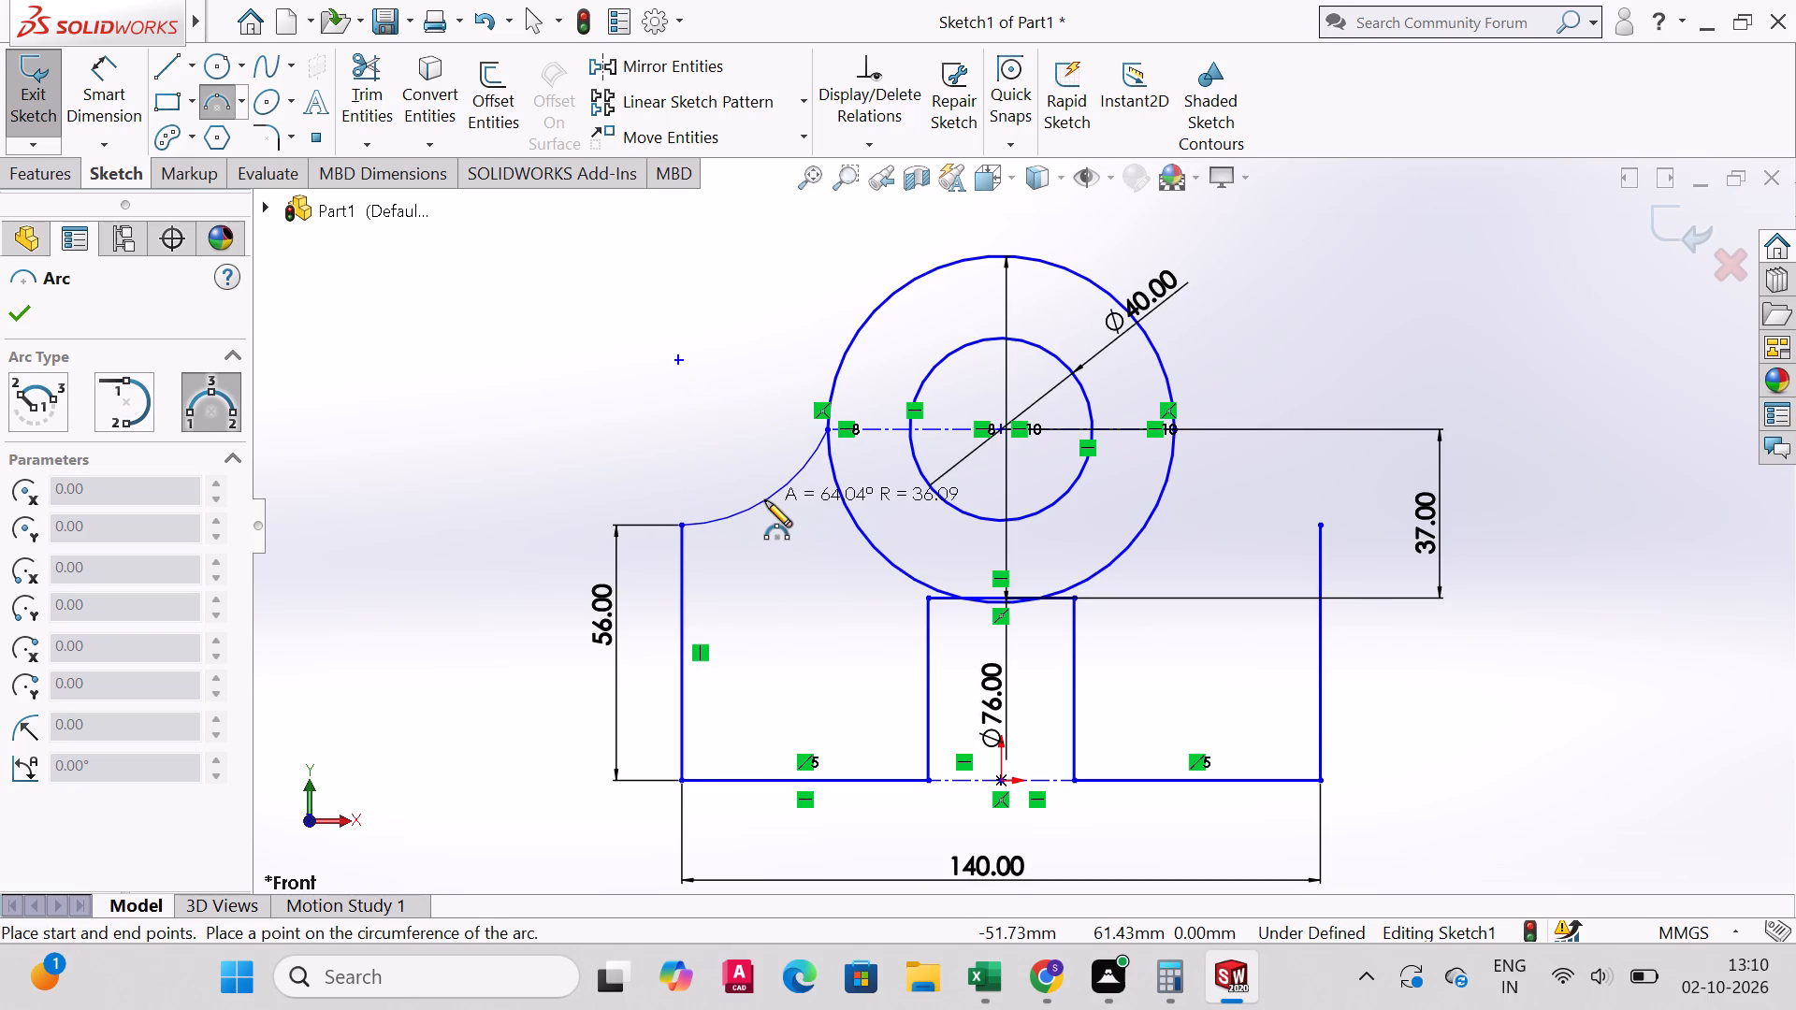
left_click(765, 500)
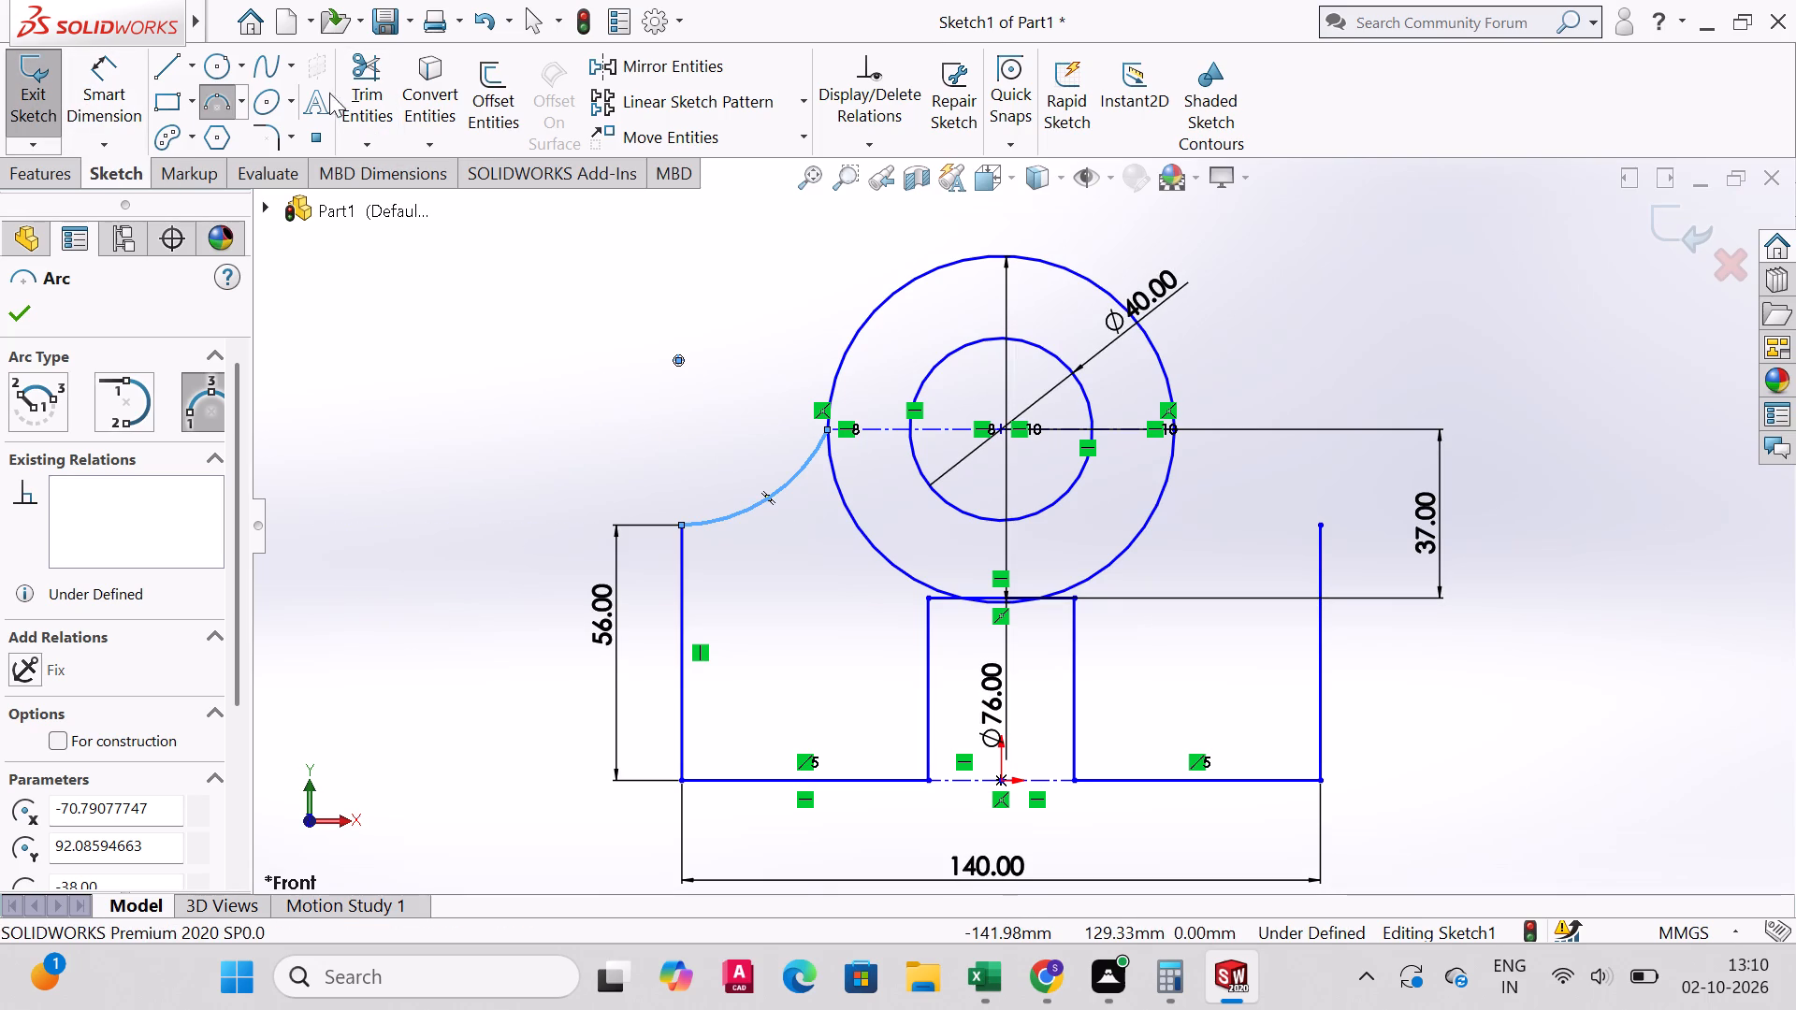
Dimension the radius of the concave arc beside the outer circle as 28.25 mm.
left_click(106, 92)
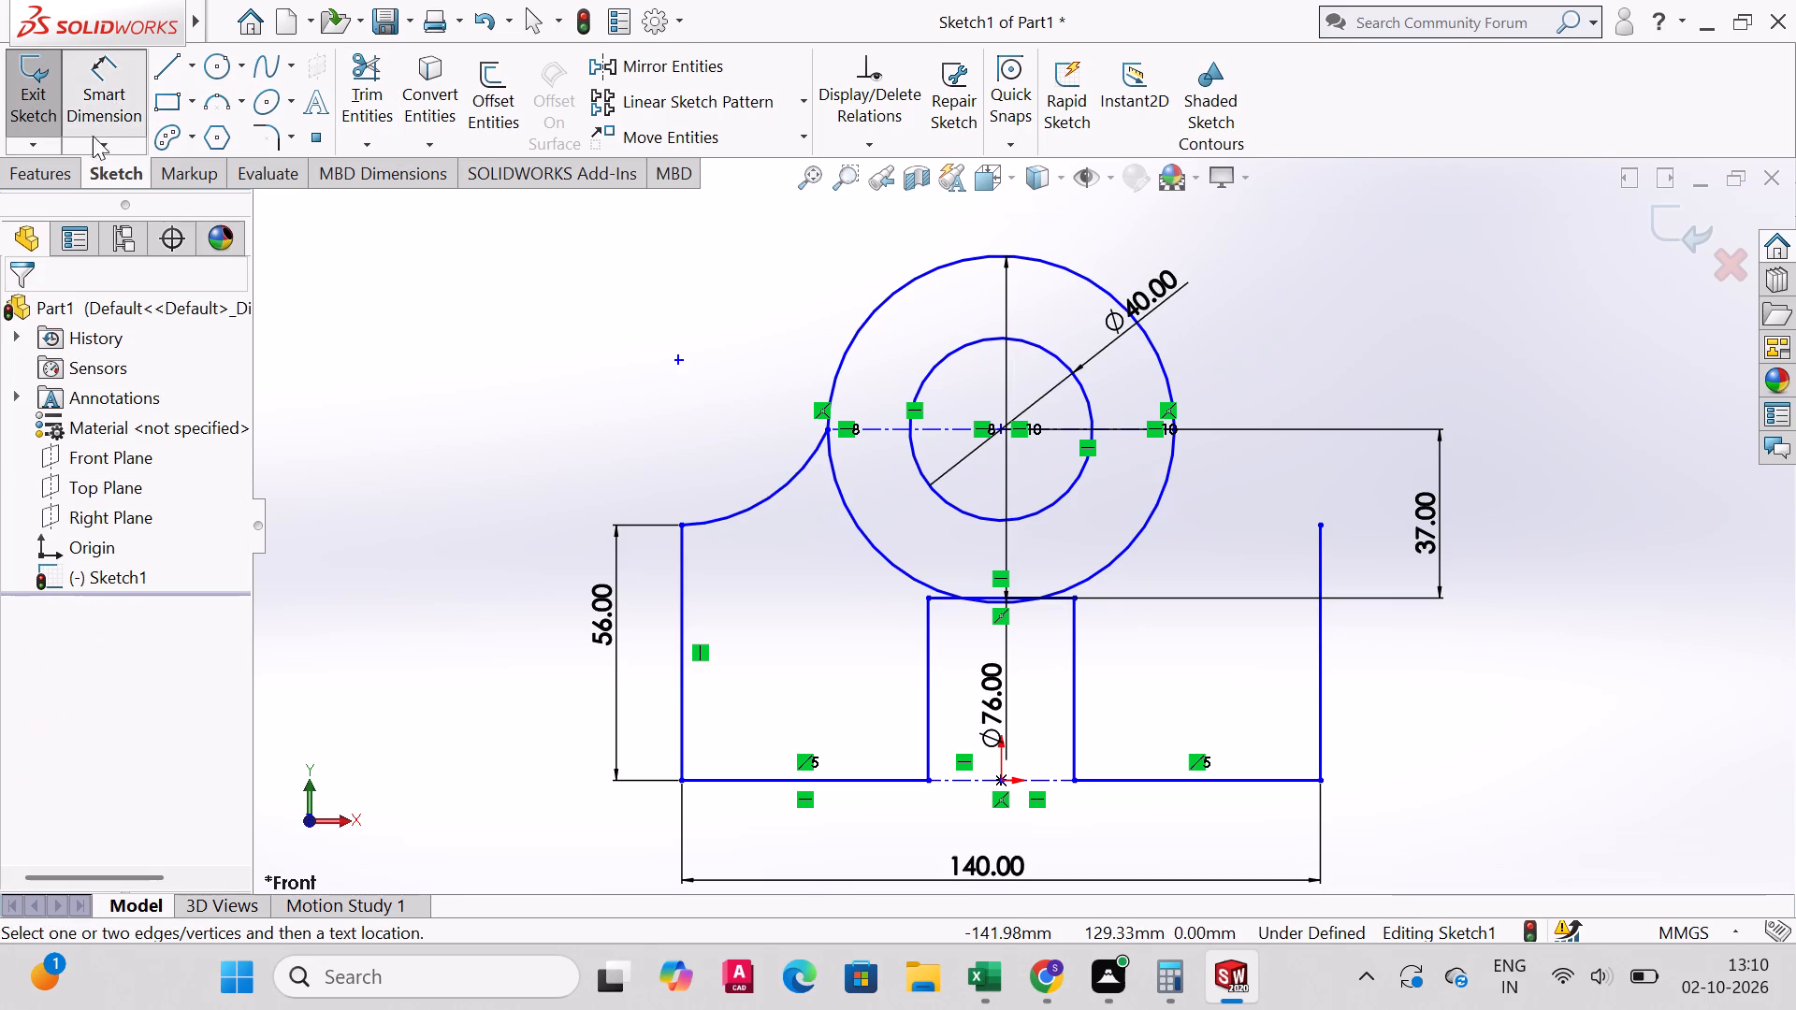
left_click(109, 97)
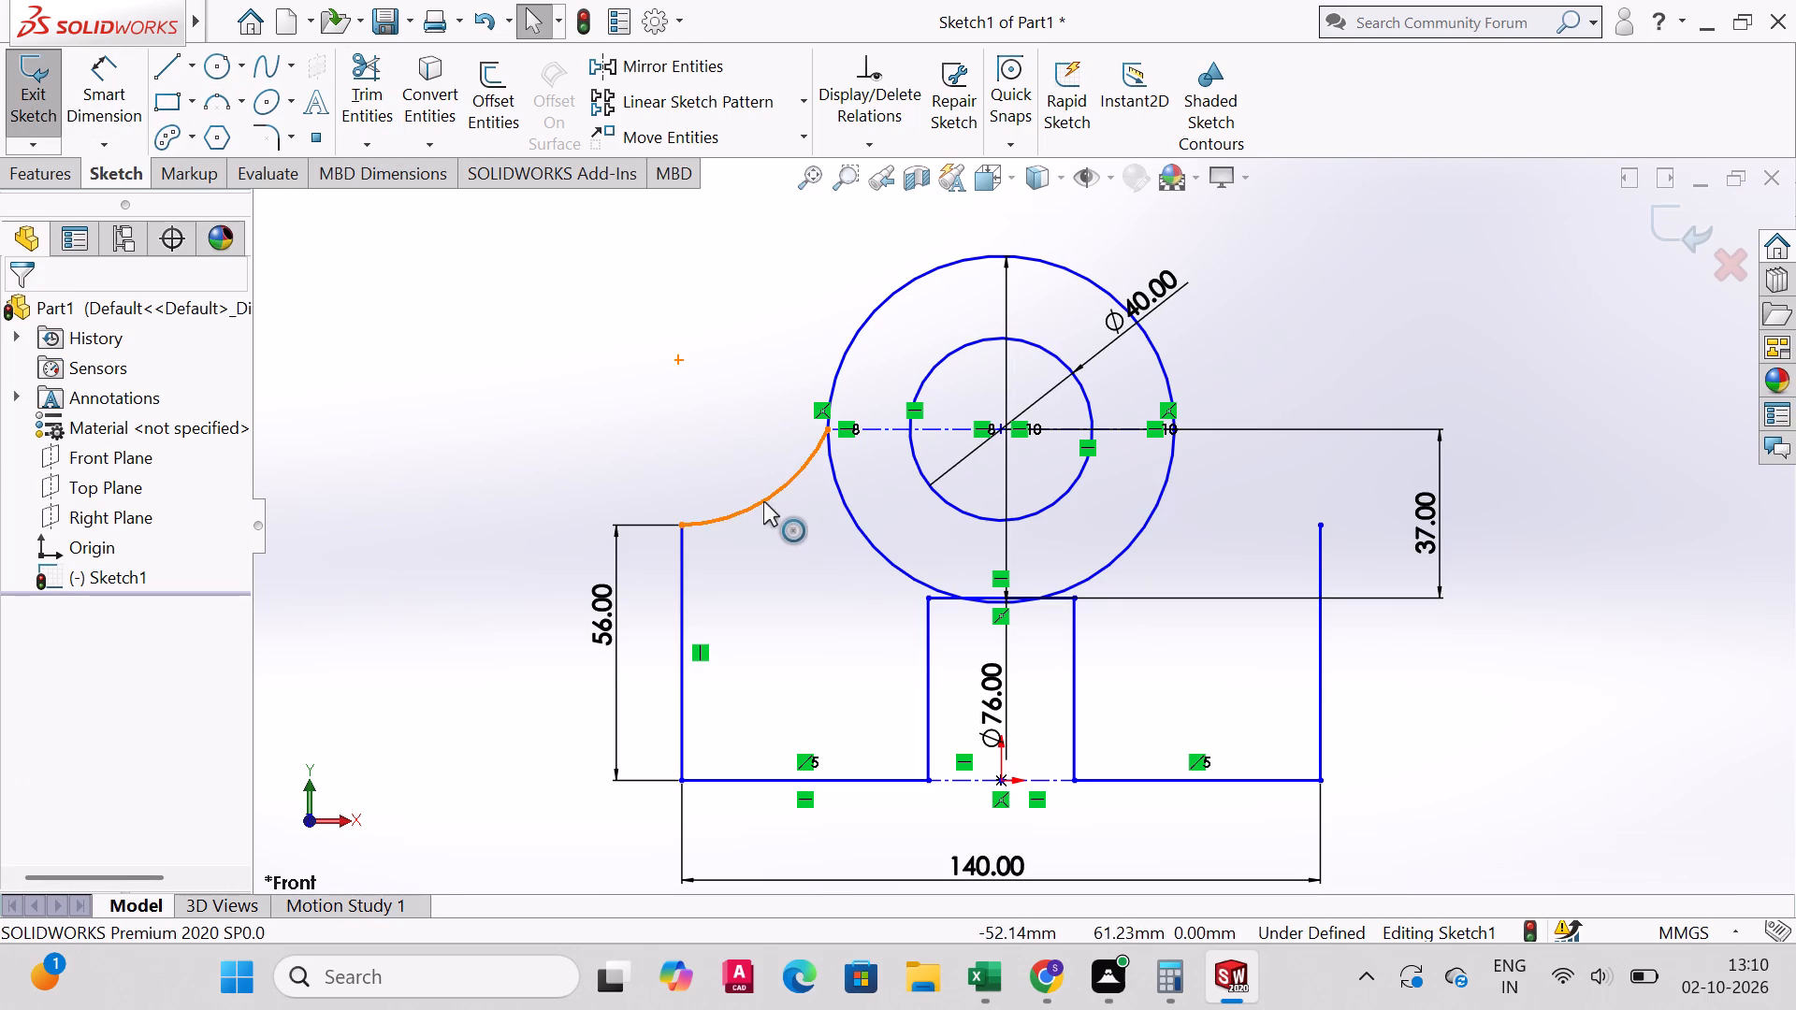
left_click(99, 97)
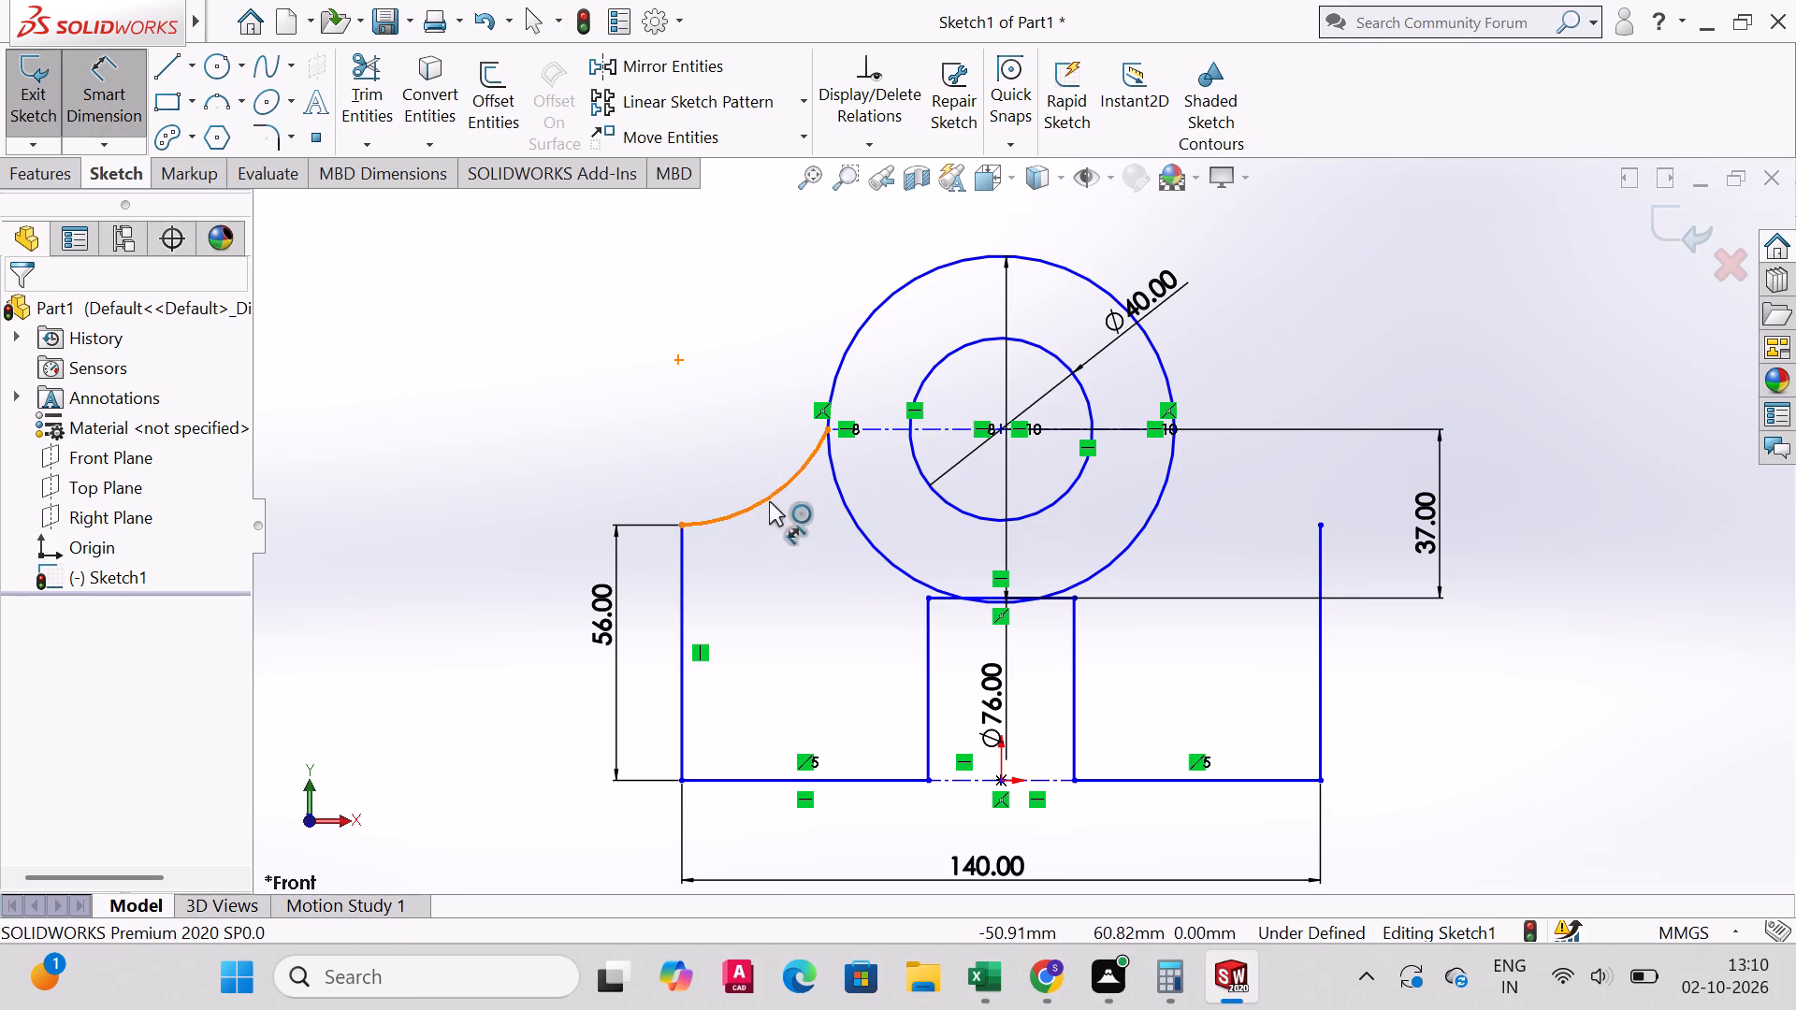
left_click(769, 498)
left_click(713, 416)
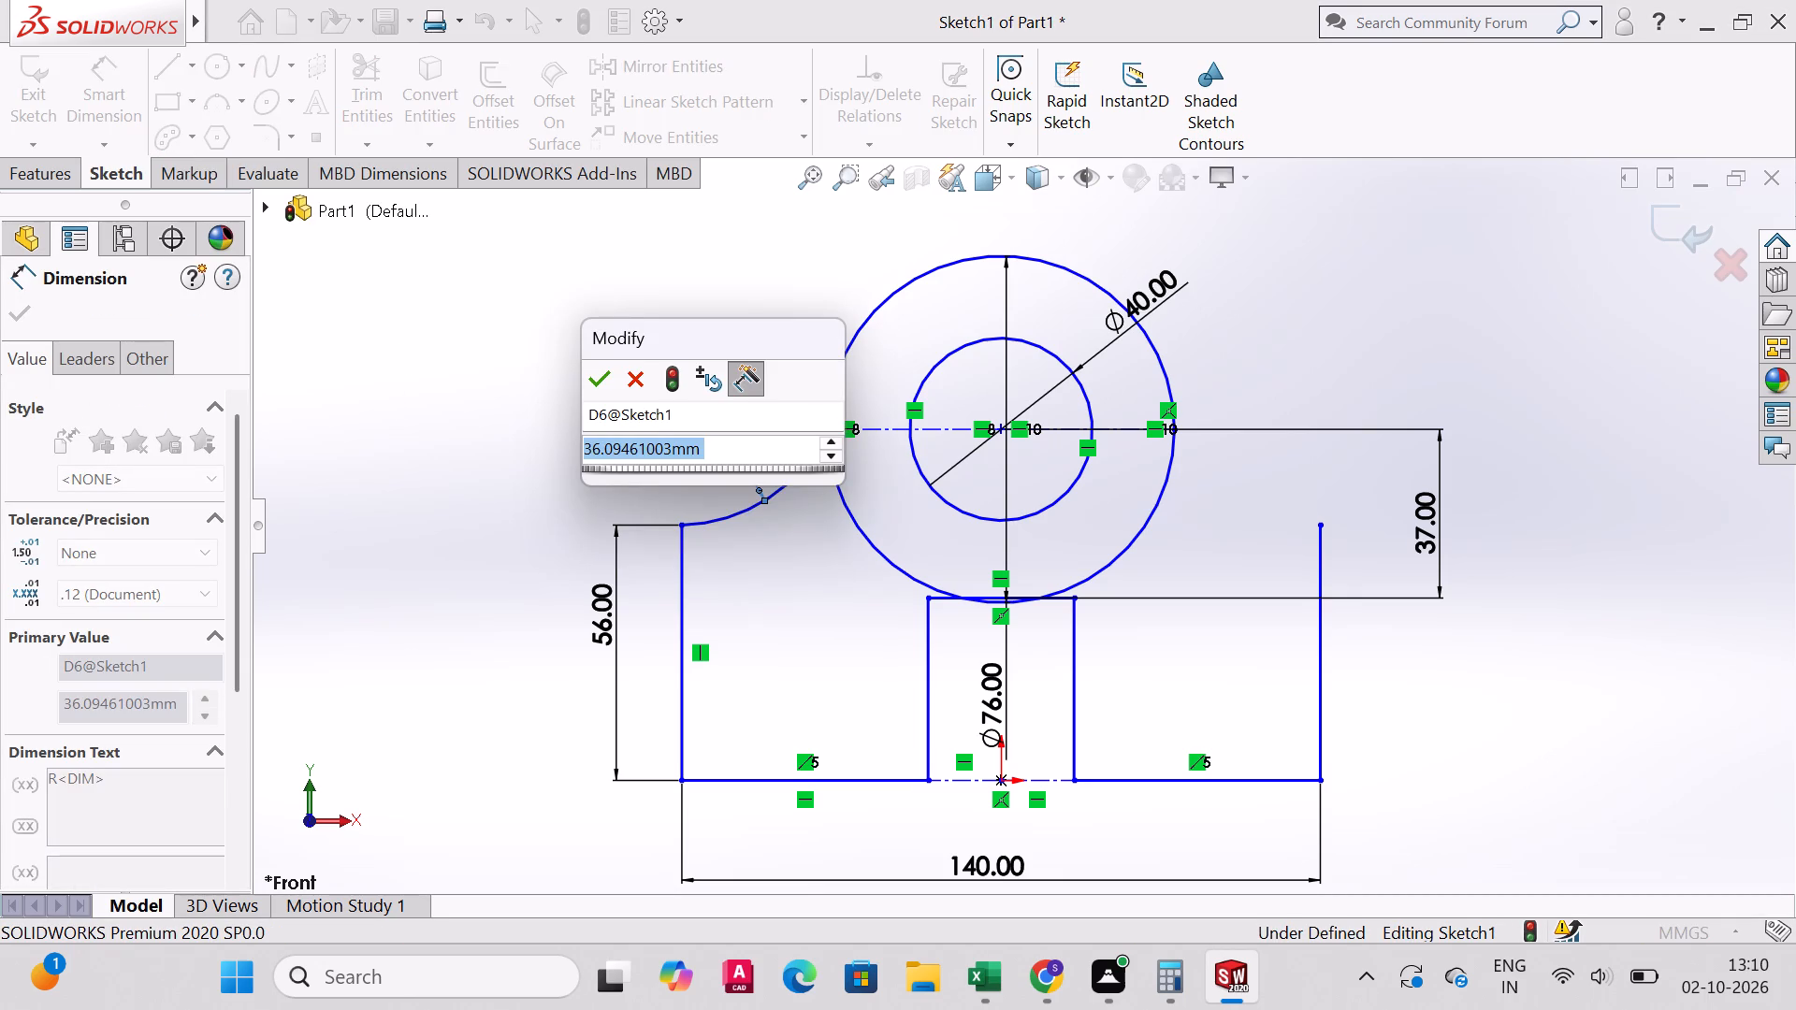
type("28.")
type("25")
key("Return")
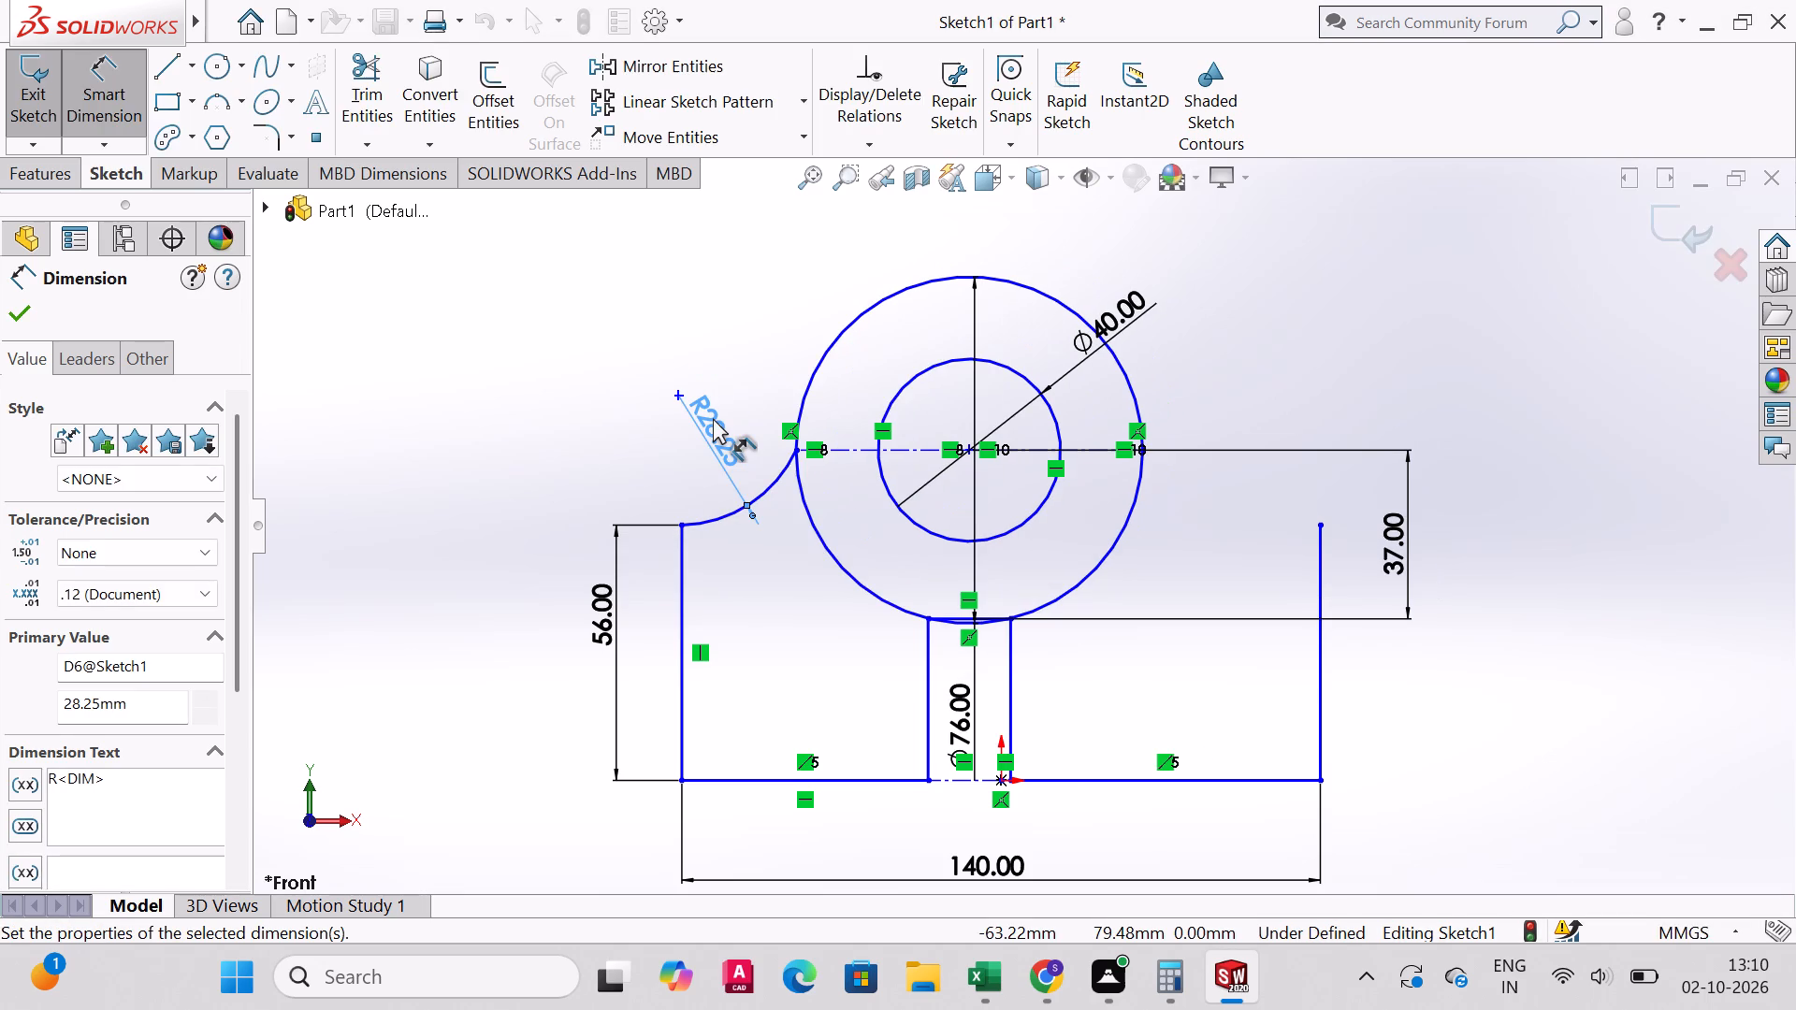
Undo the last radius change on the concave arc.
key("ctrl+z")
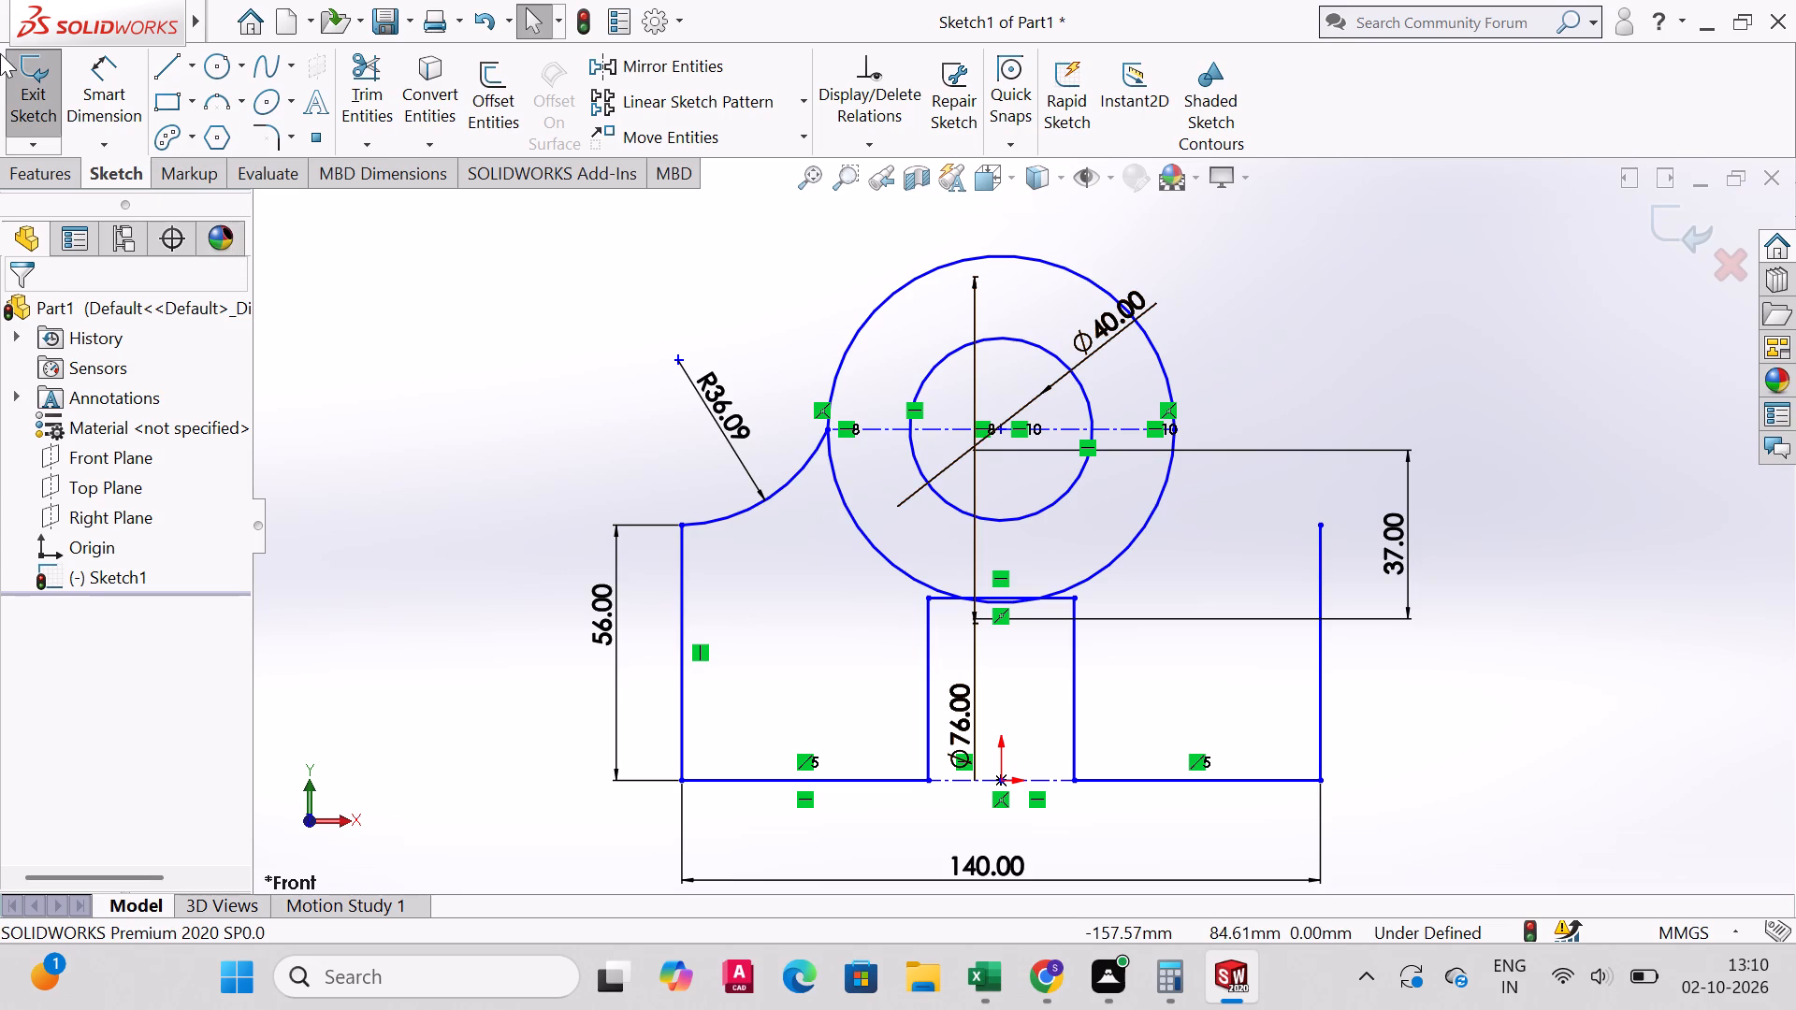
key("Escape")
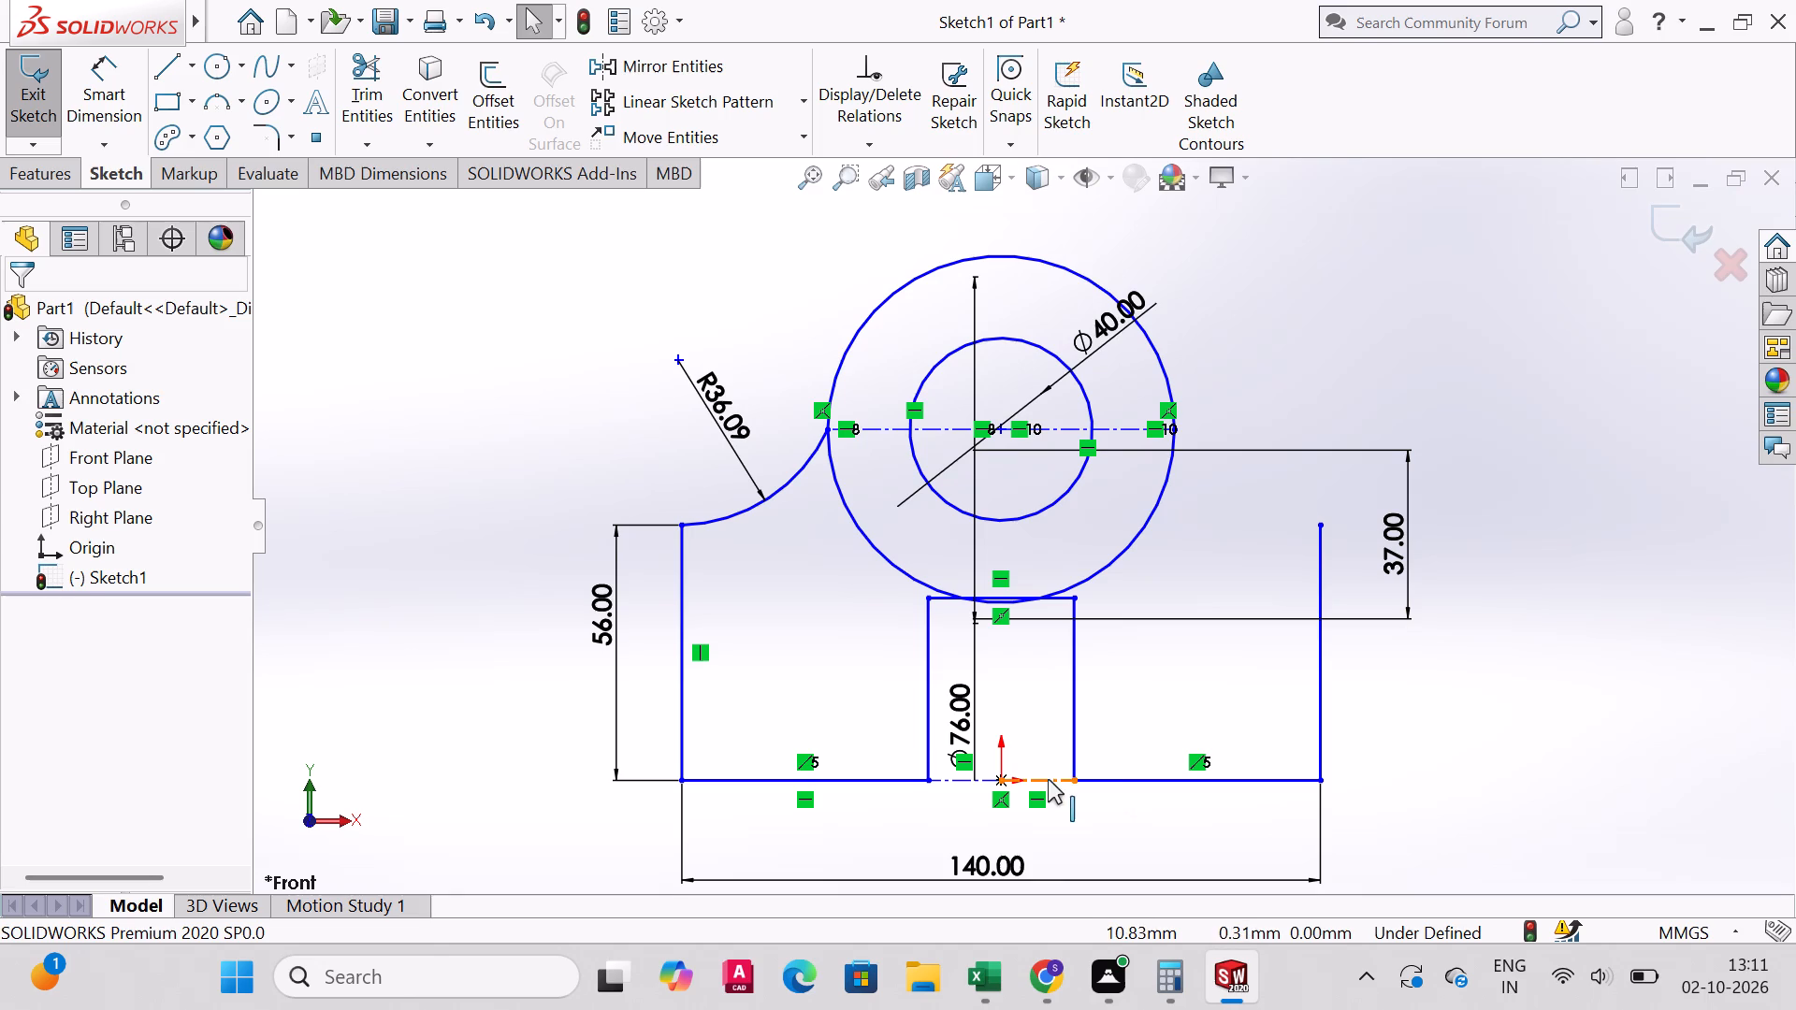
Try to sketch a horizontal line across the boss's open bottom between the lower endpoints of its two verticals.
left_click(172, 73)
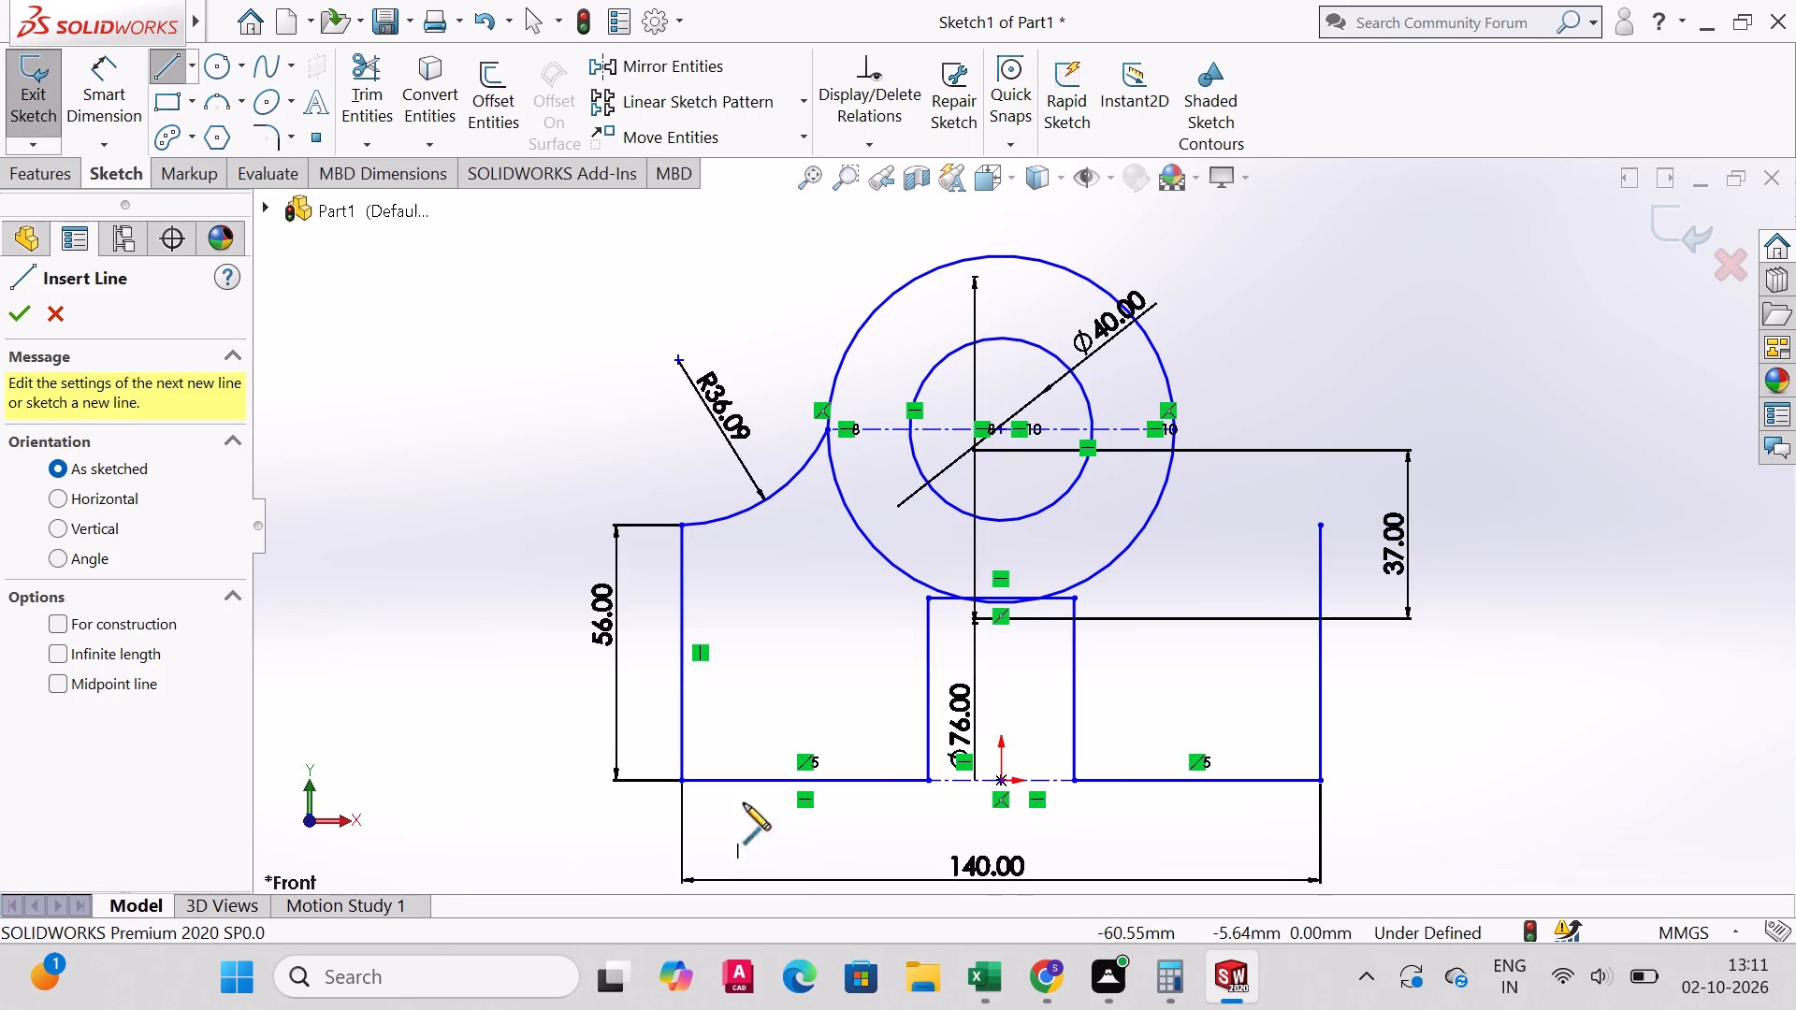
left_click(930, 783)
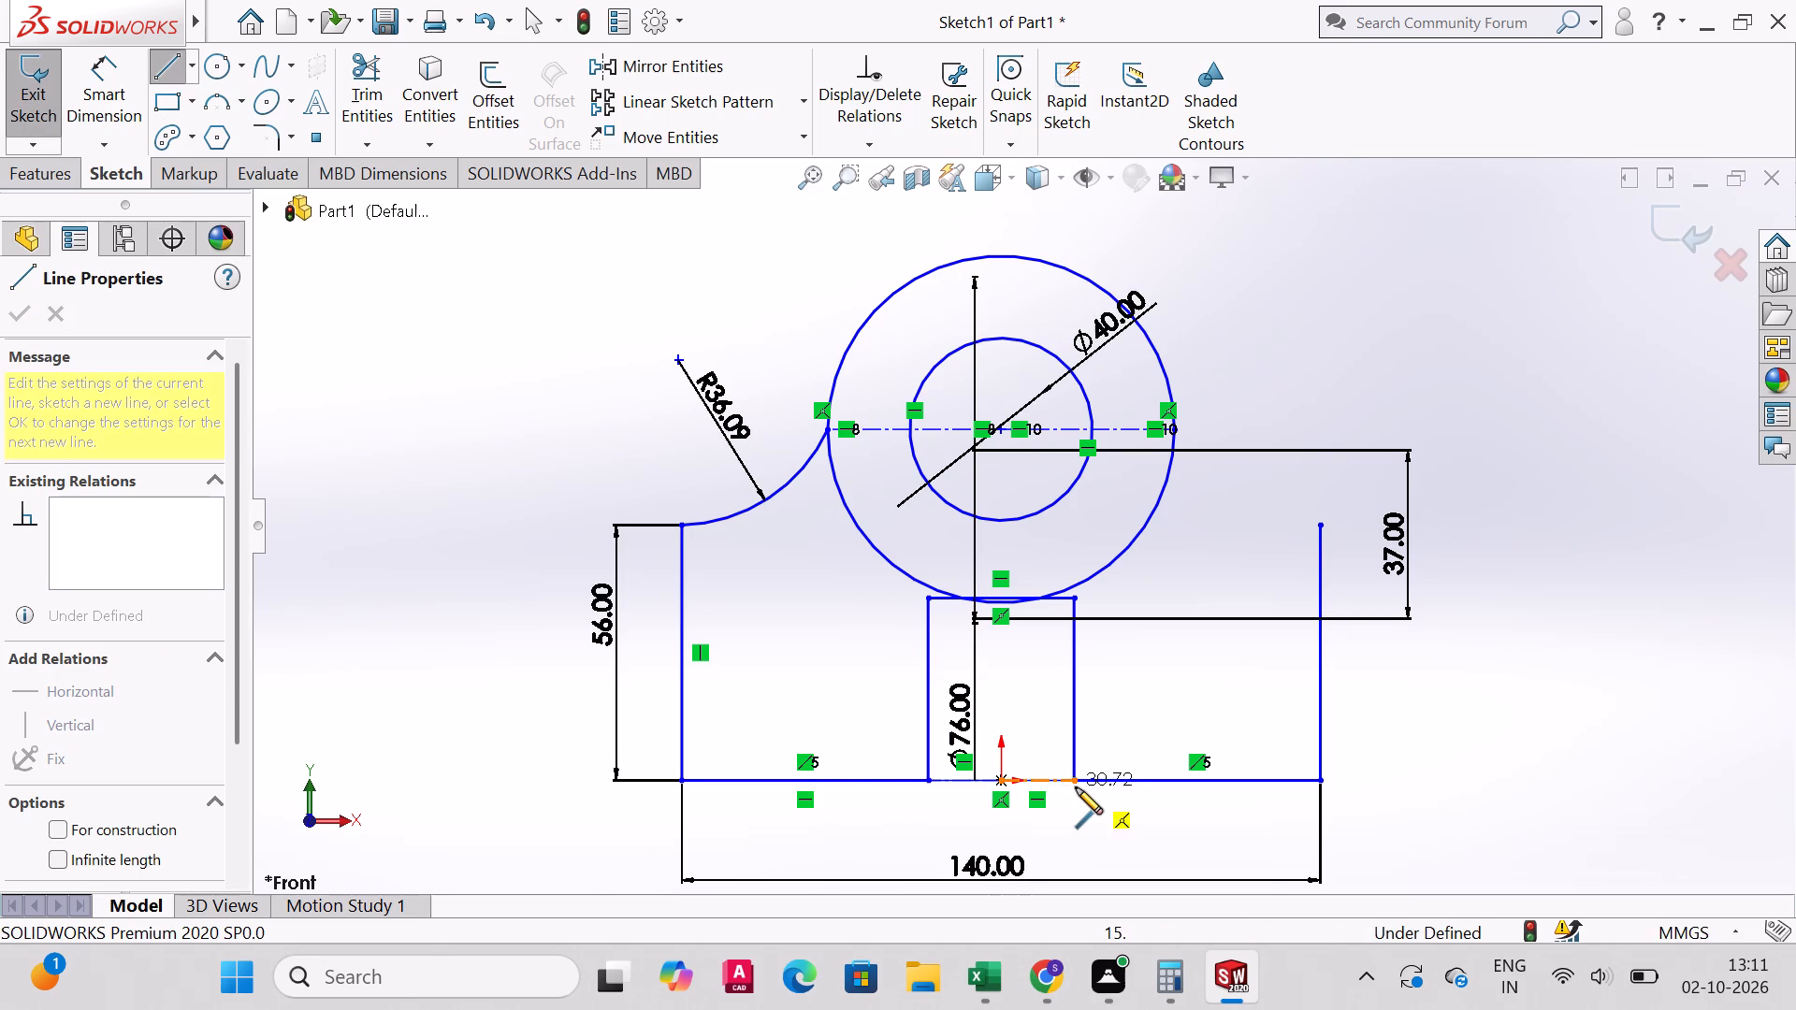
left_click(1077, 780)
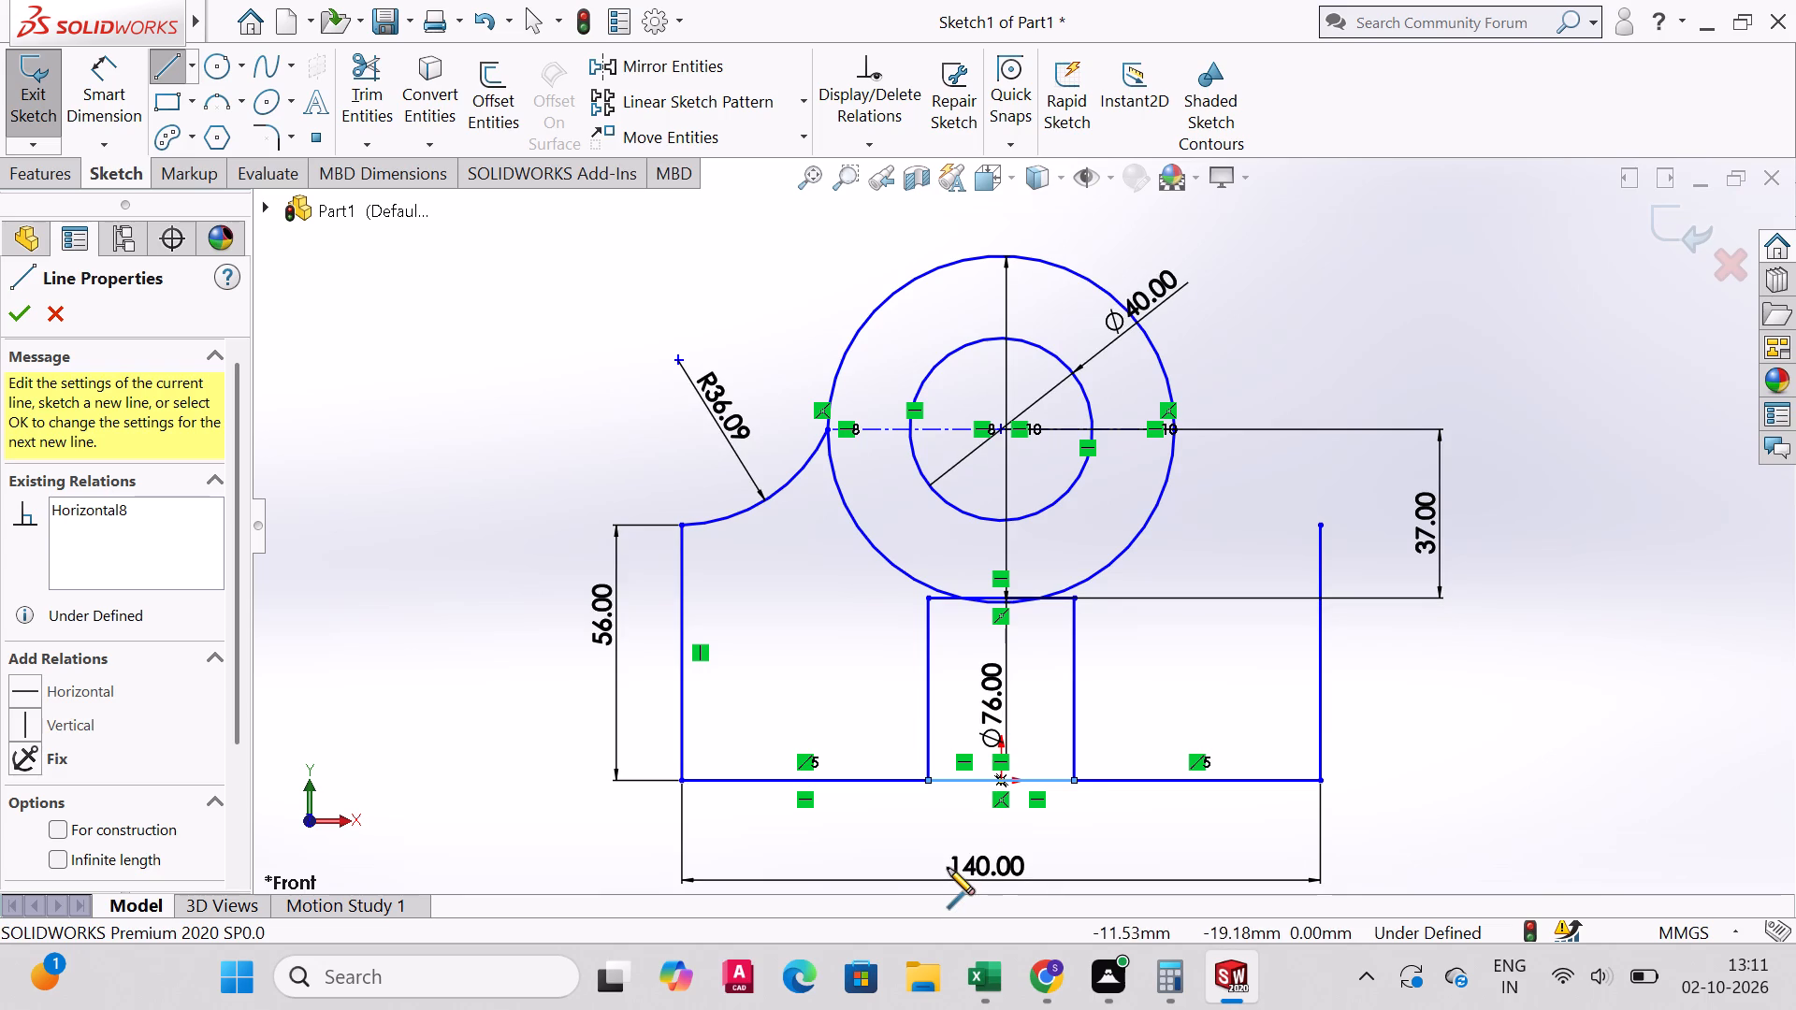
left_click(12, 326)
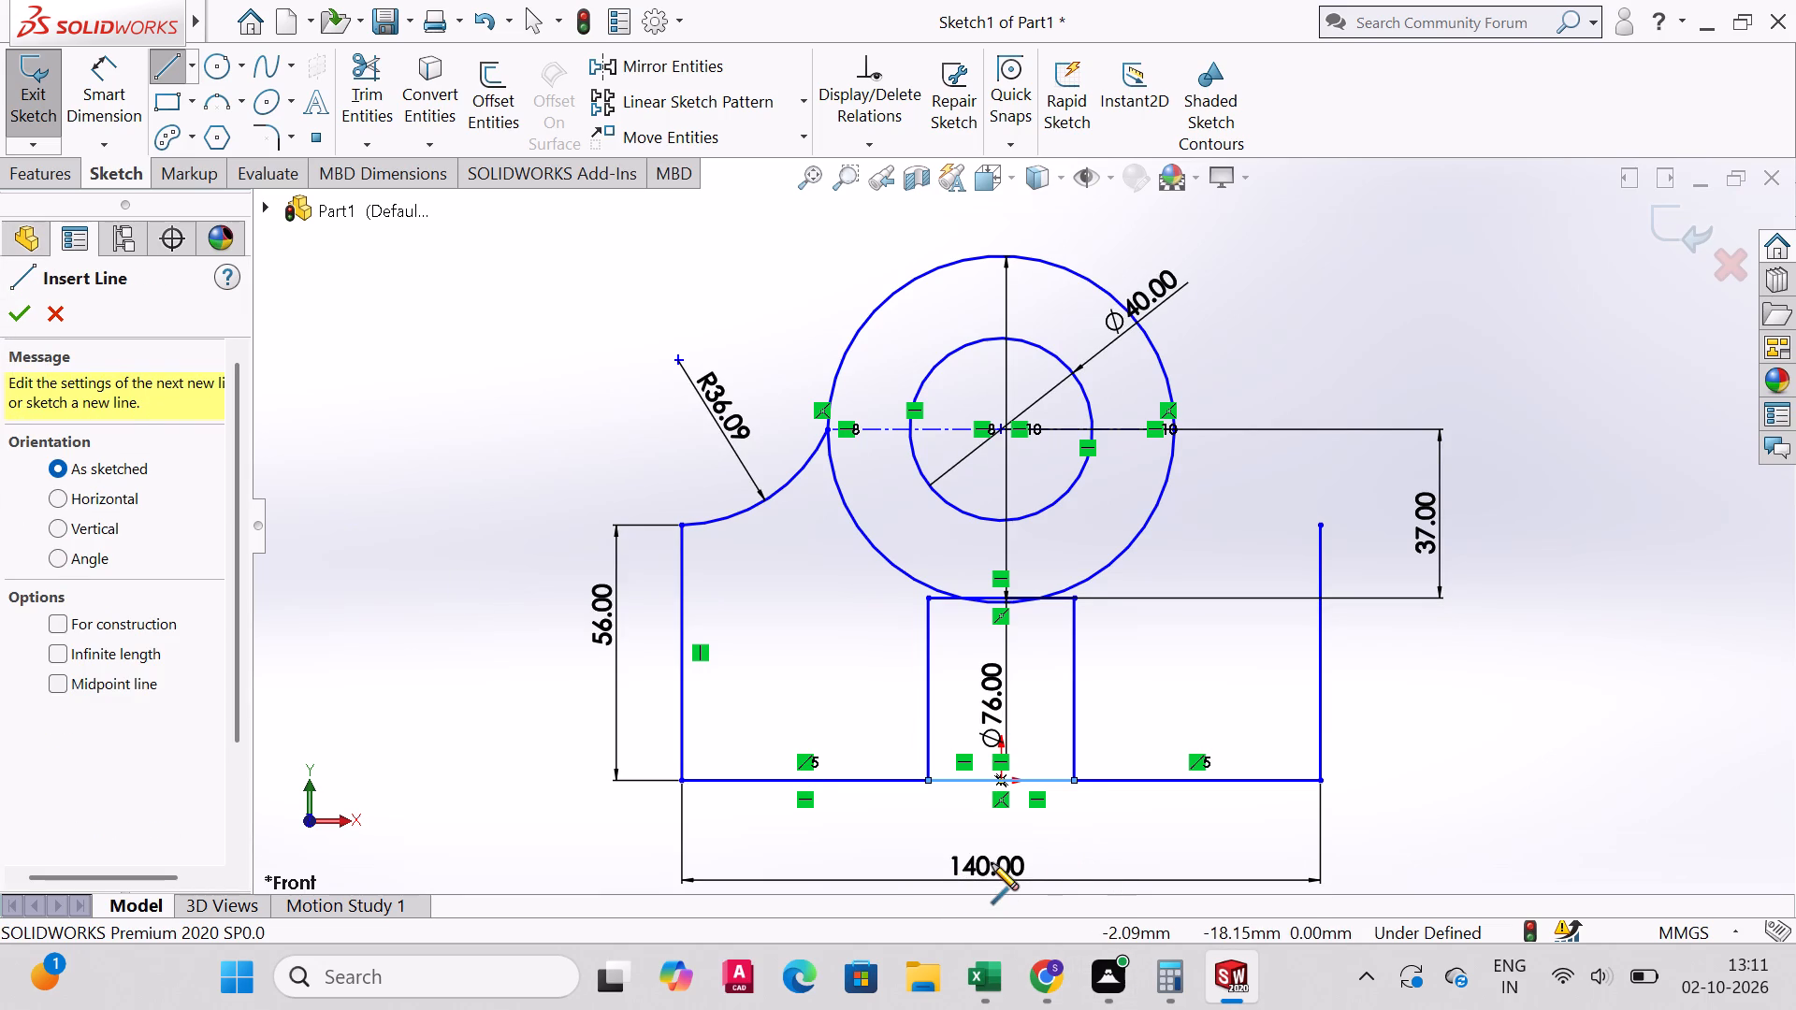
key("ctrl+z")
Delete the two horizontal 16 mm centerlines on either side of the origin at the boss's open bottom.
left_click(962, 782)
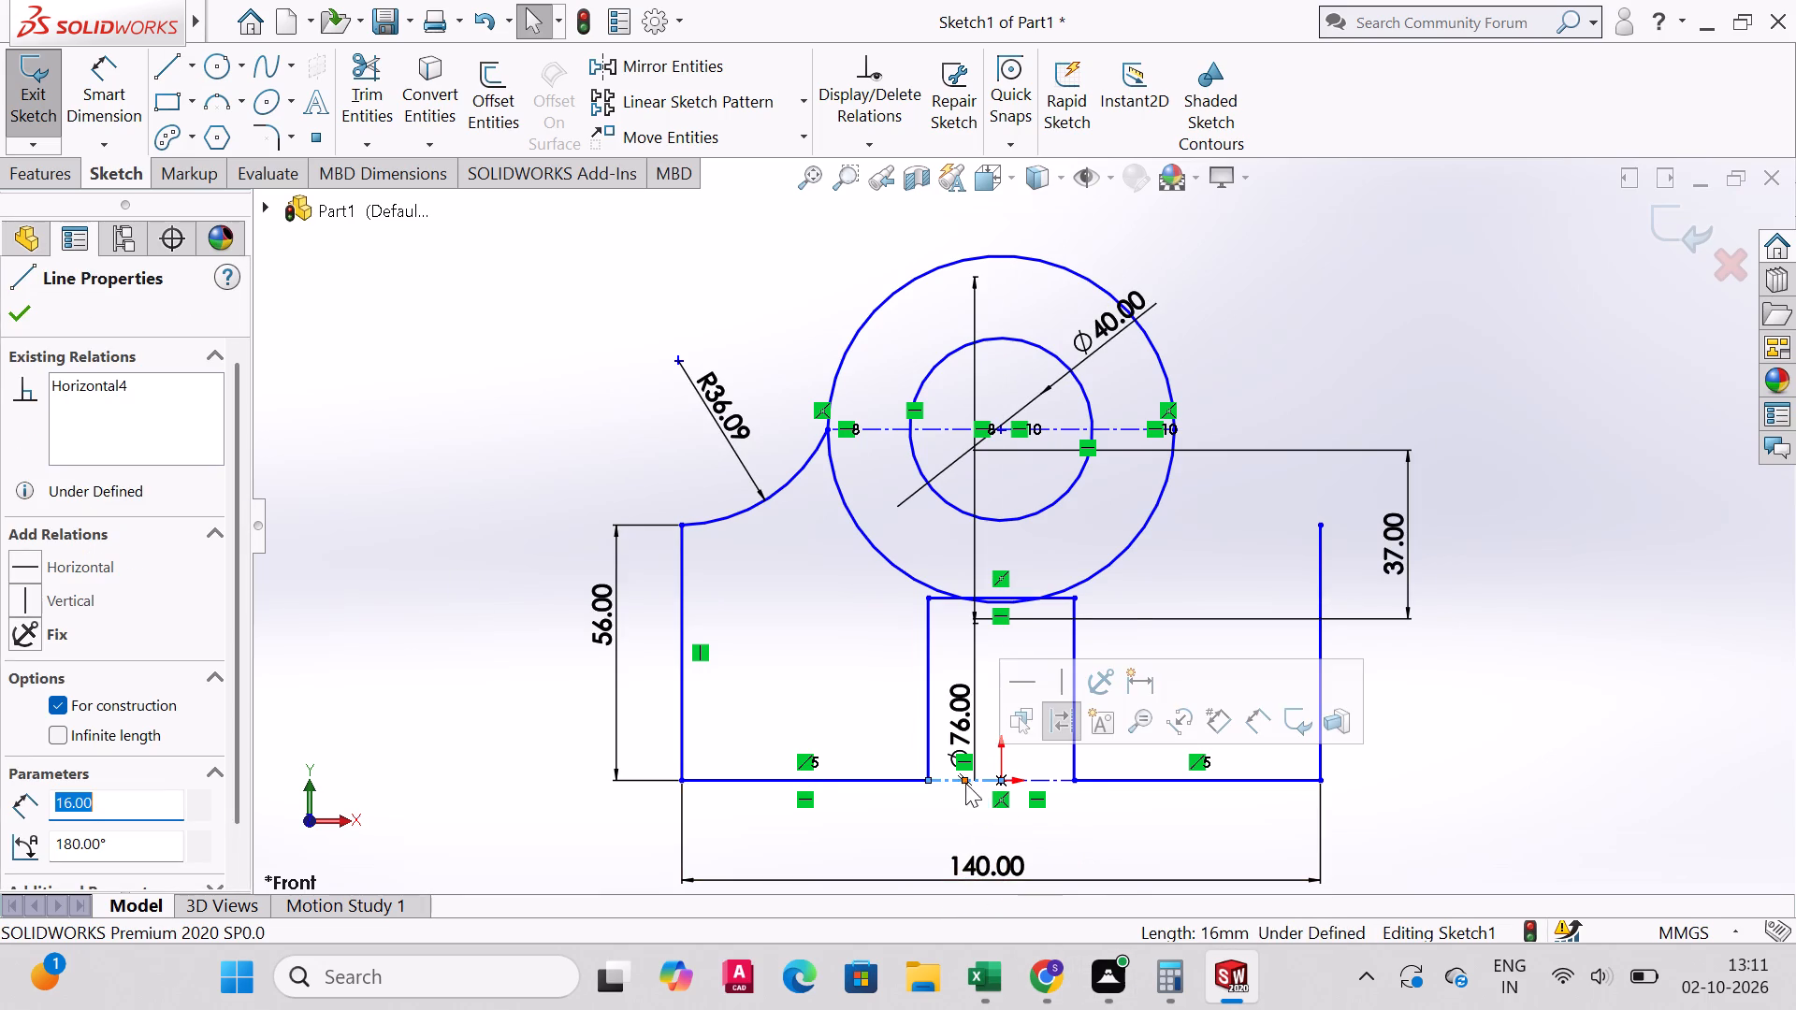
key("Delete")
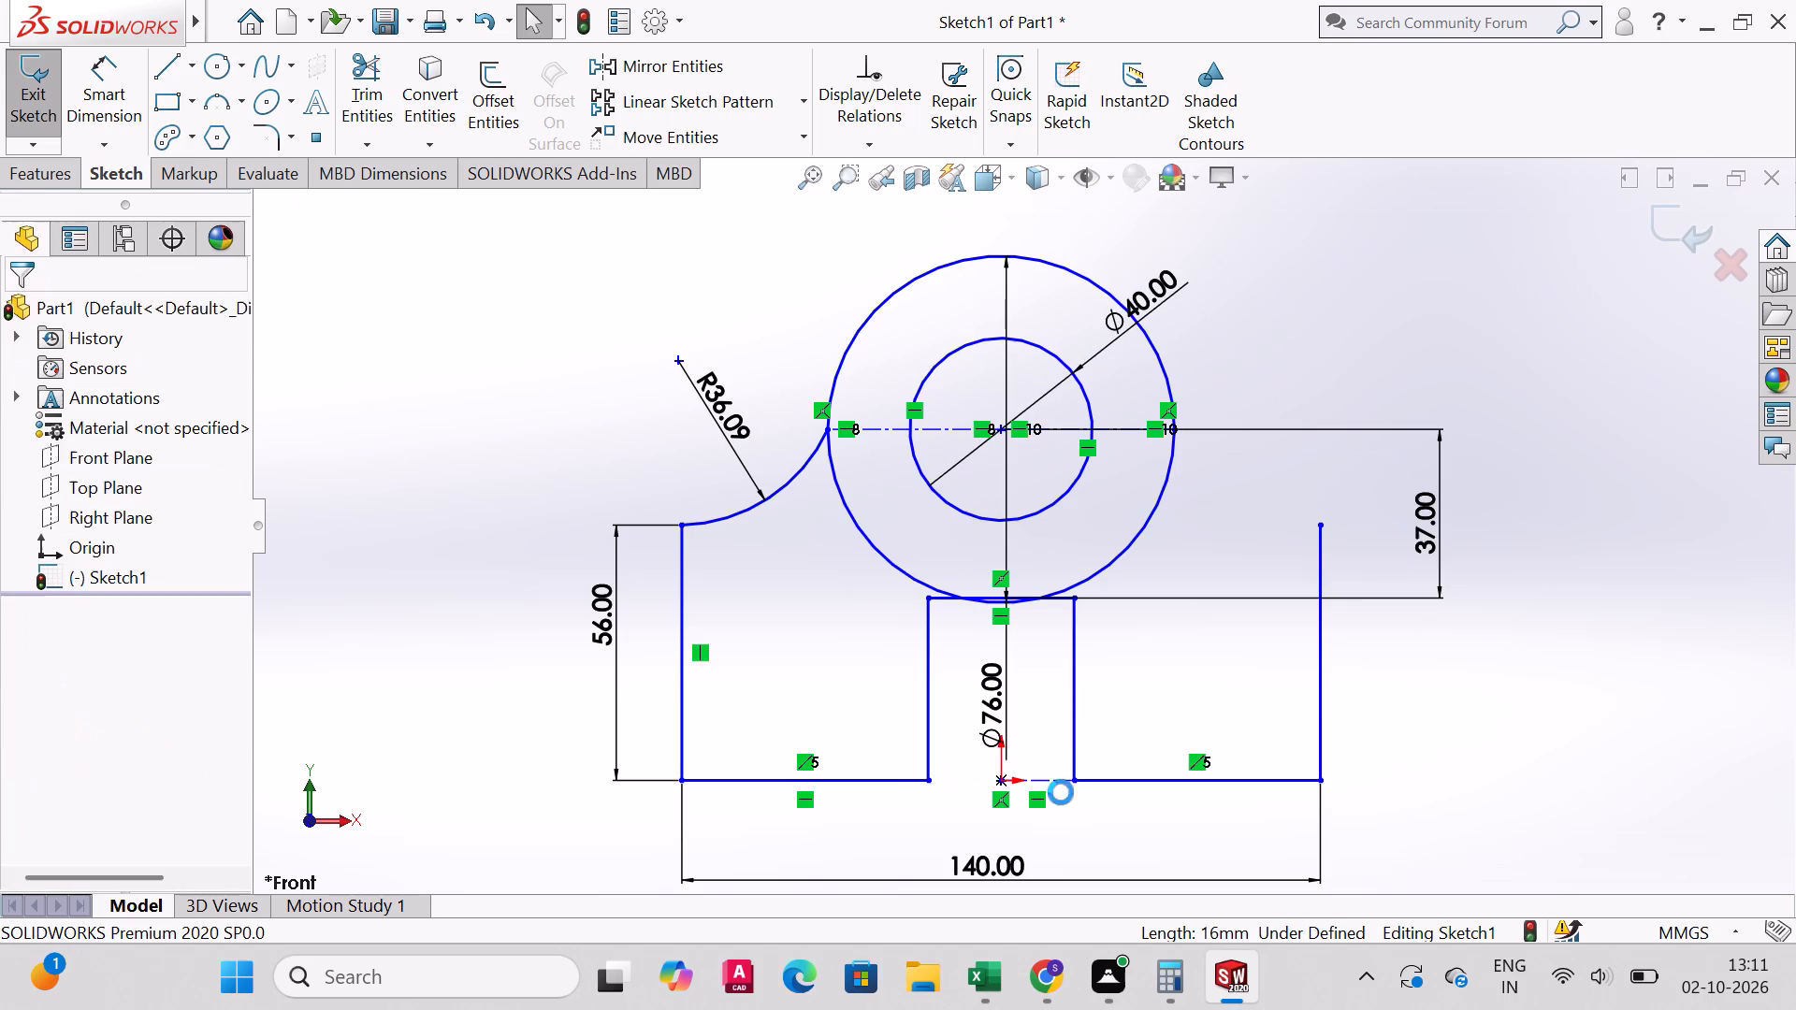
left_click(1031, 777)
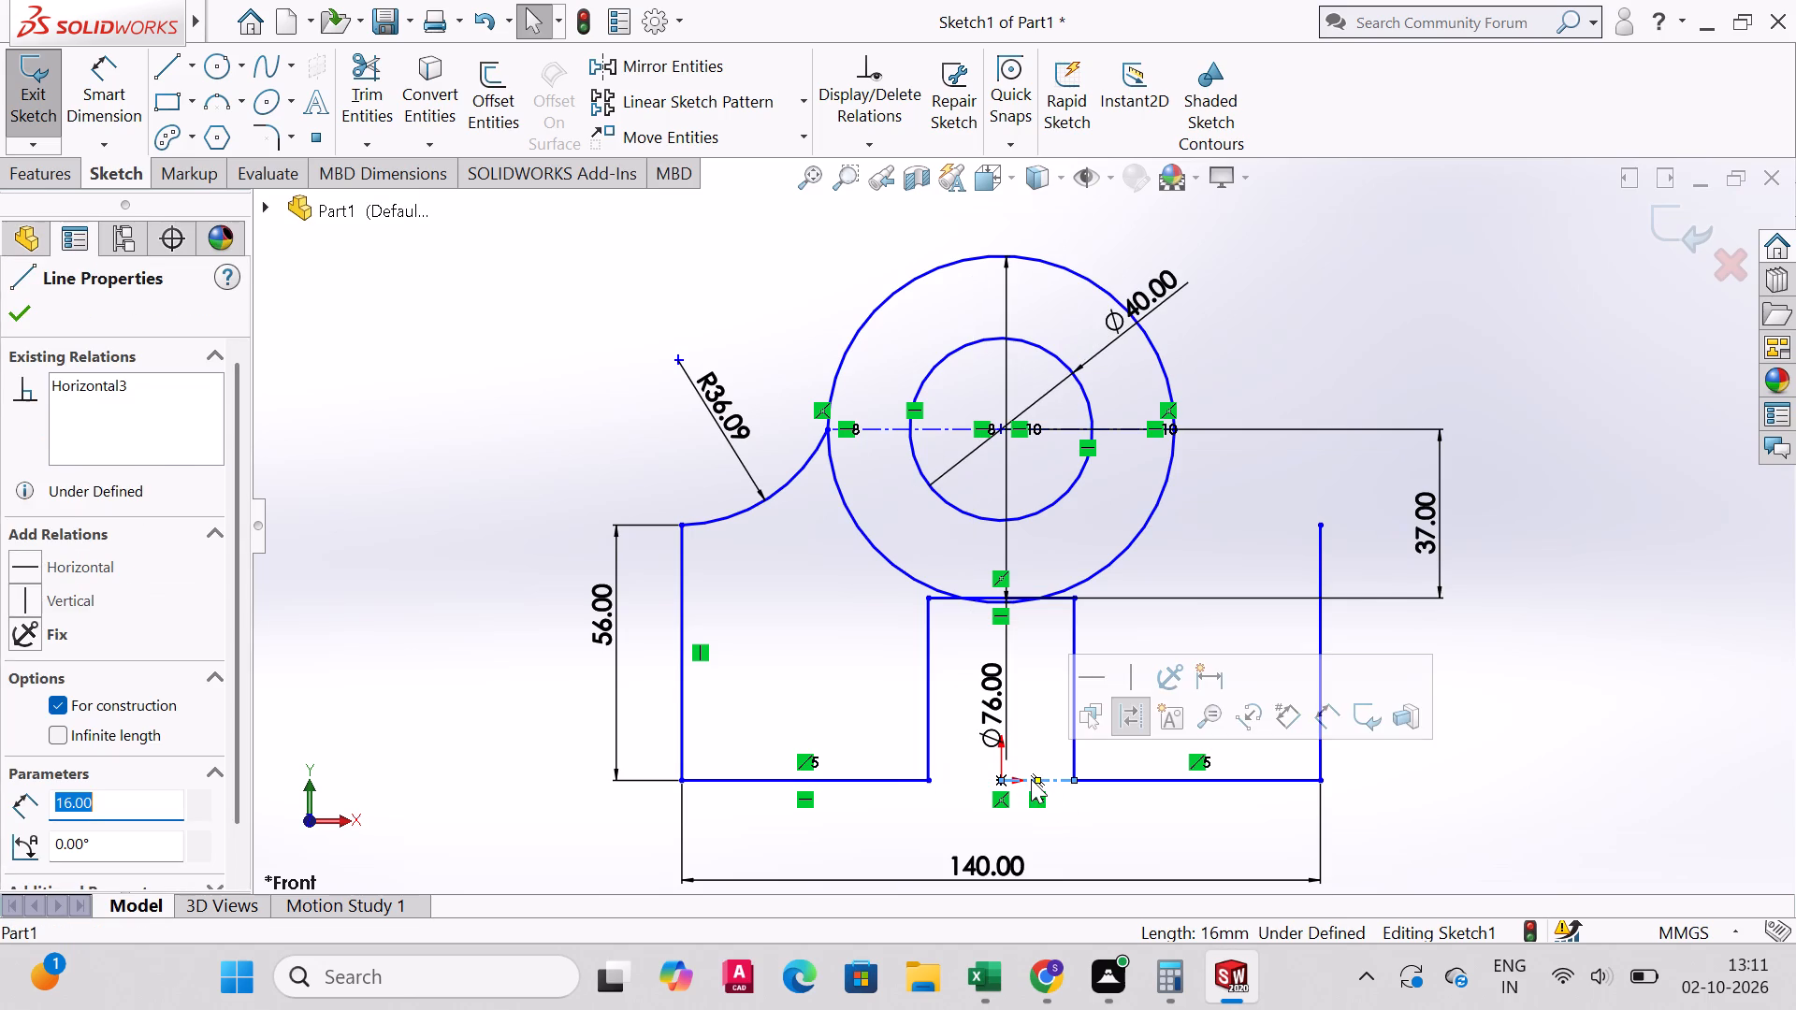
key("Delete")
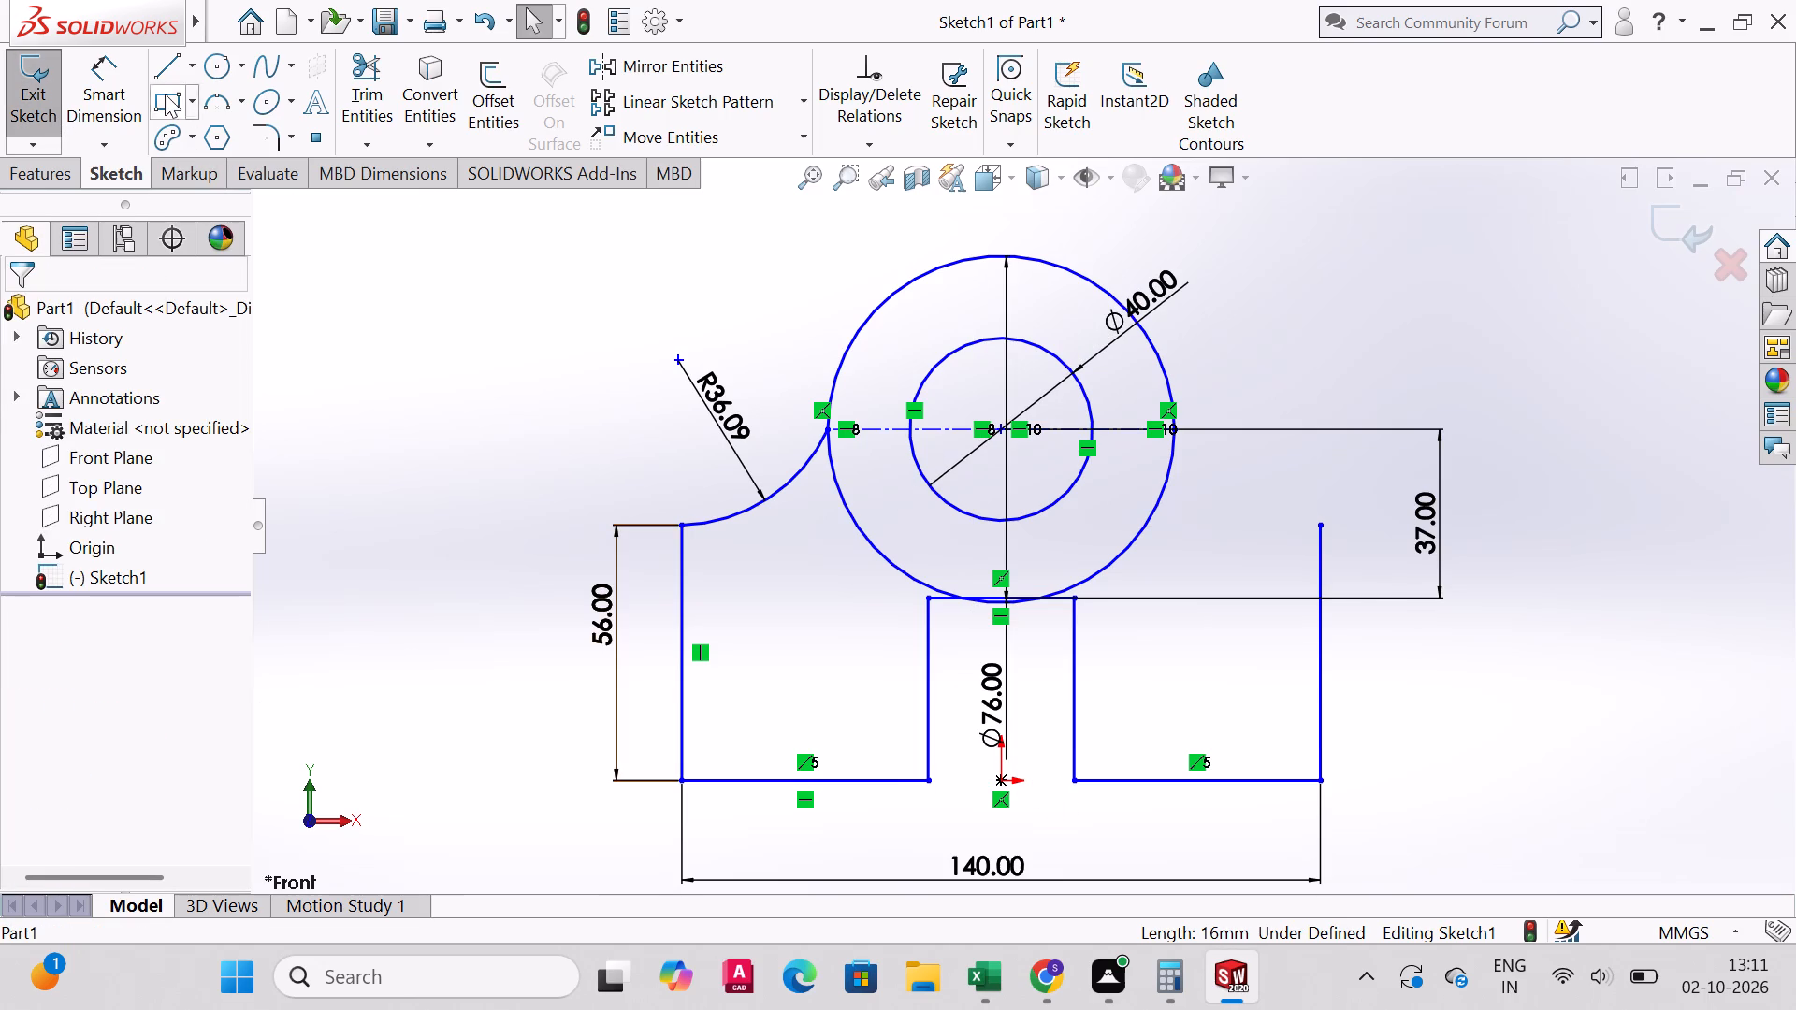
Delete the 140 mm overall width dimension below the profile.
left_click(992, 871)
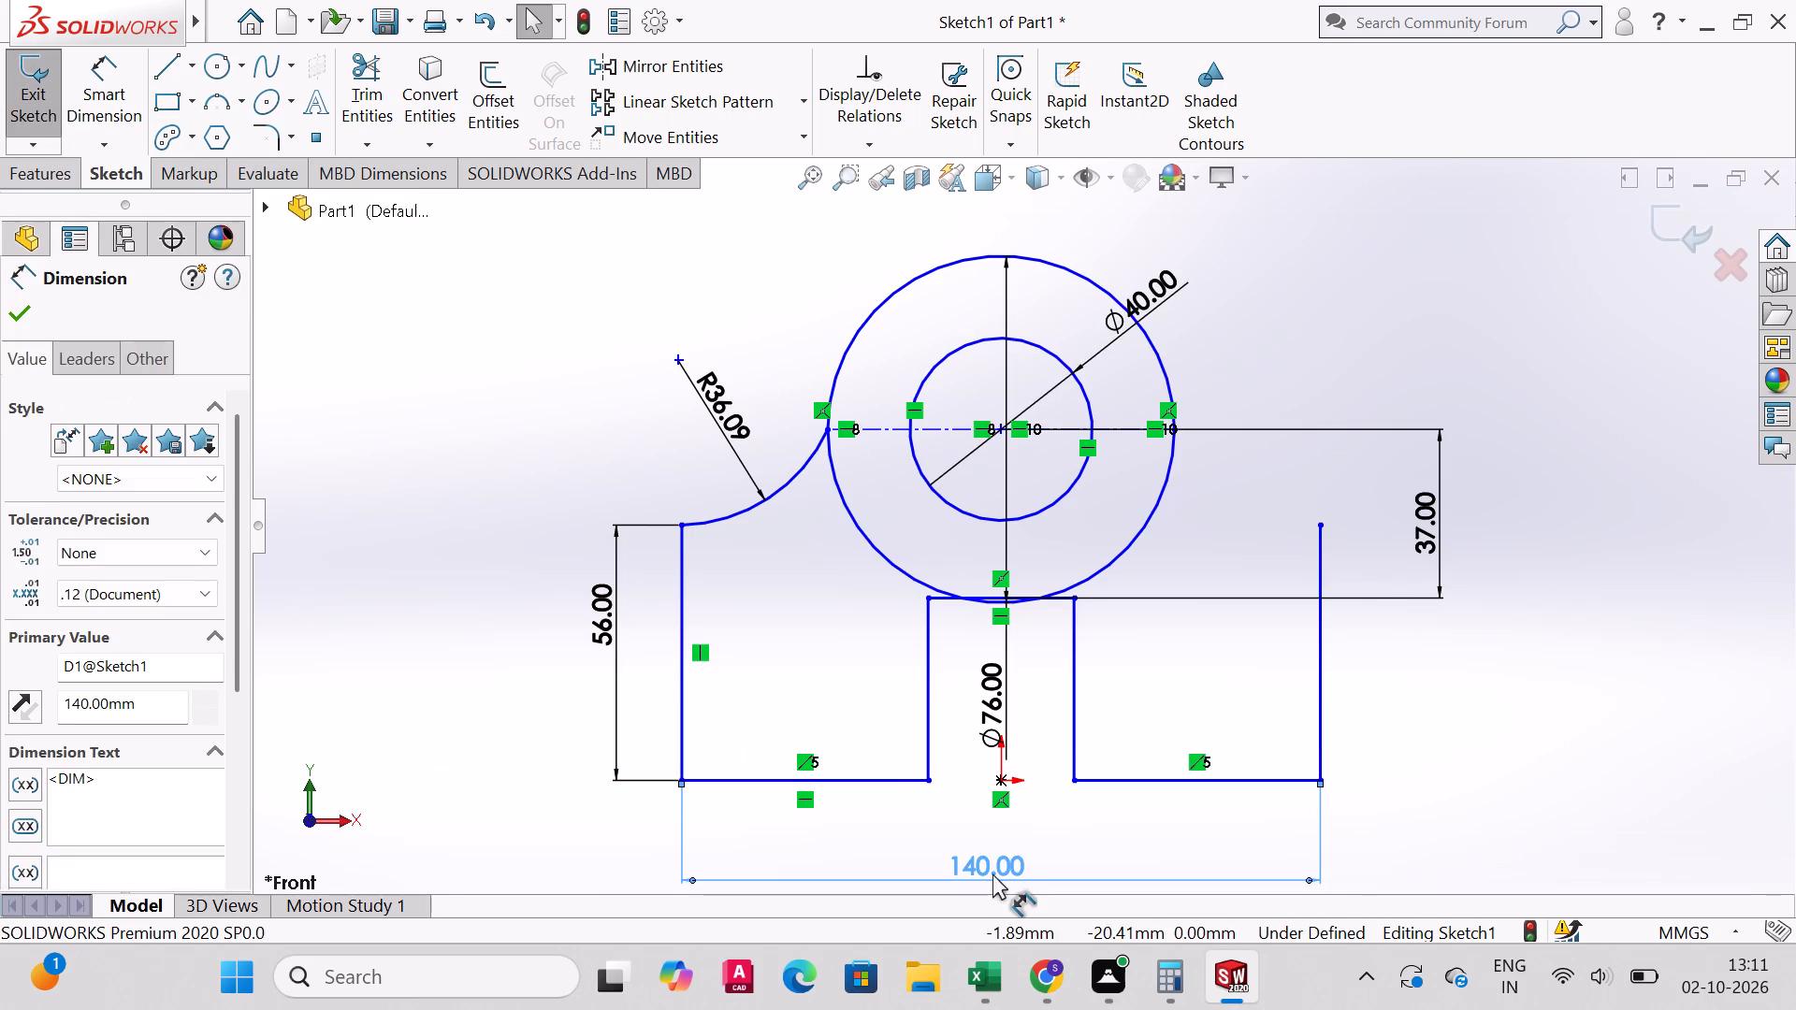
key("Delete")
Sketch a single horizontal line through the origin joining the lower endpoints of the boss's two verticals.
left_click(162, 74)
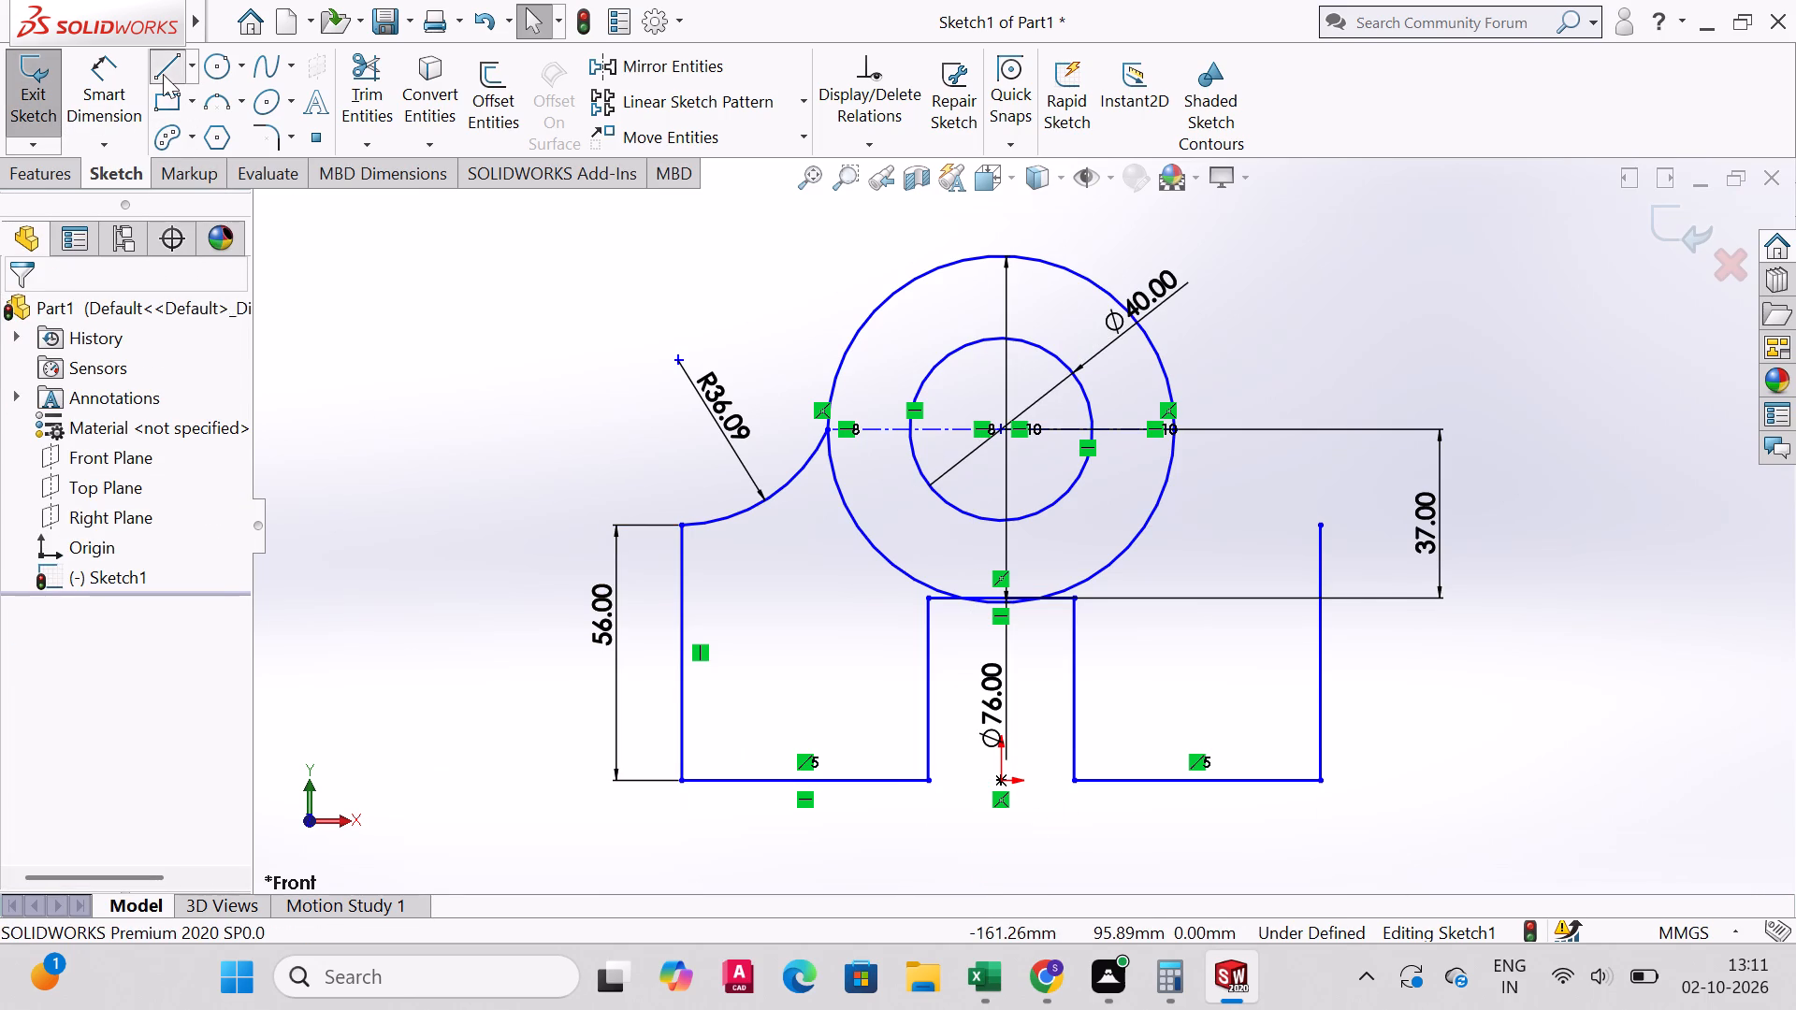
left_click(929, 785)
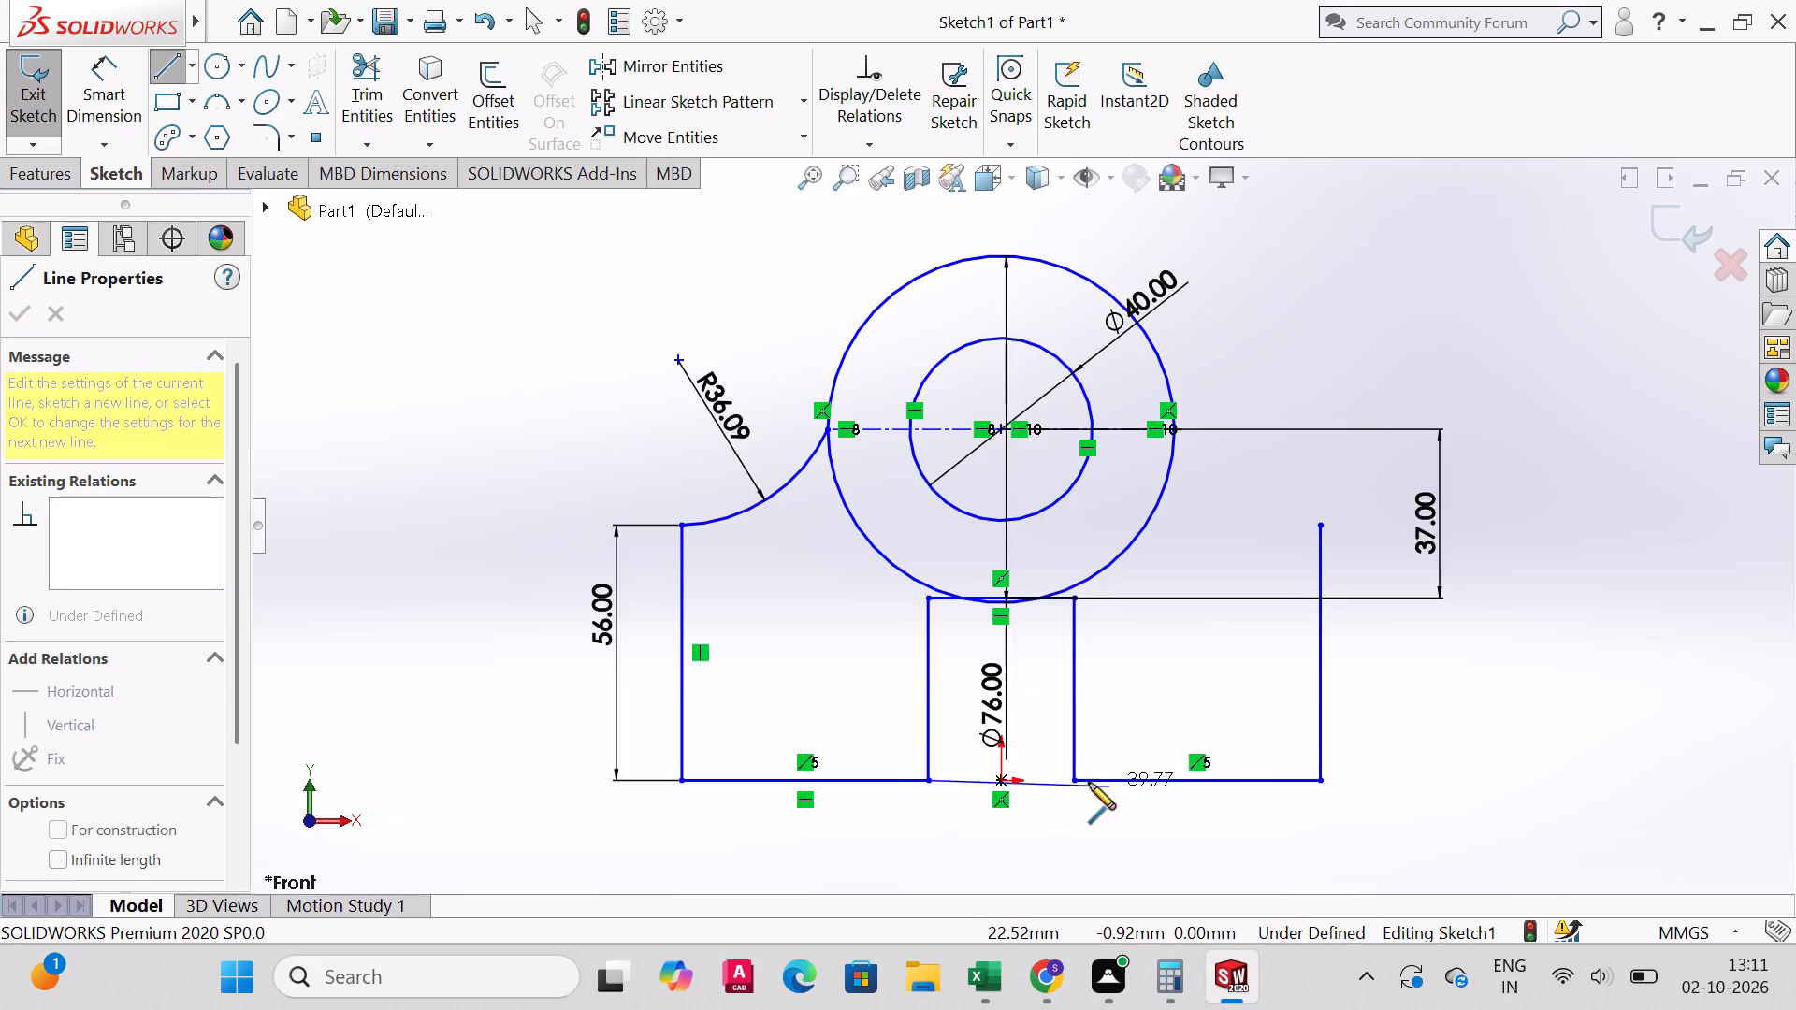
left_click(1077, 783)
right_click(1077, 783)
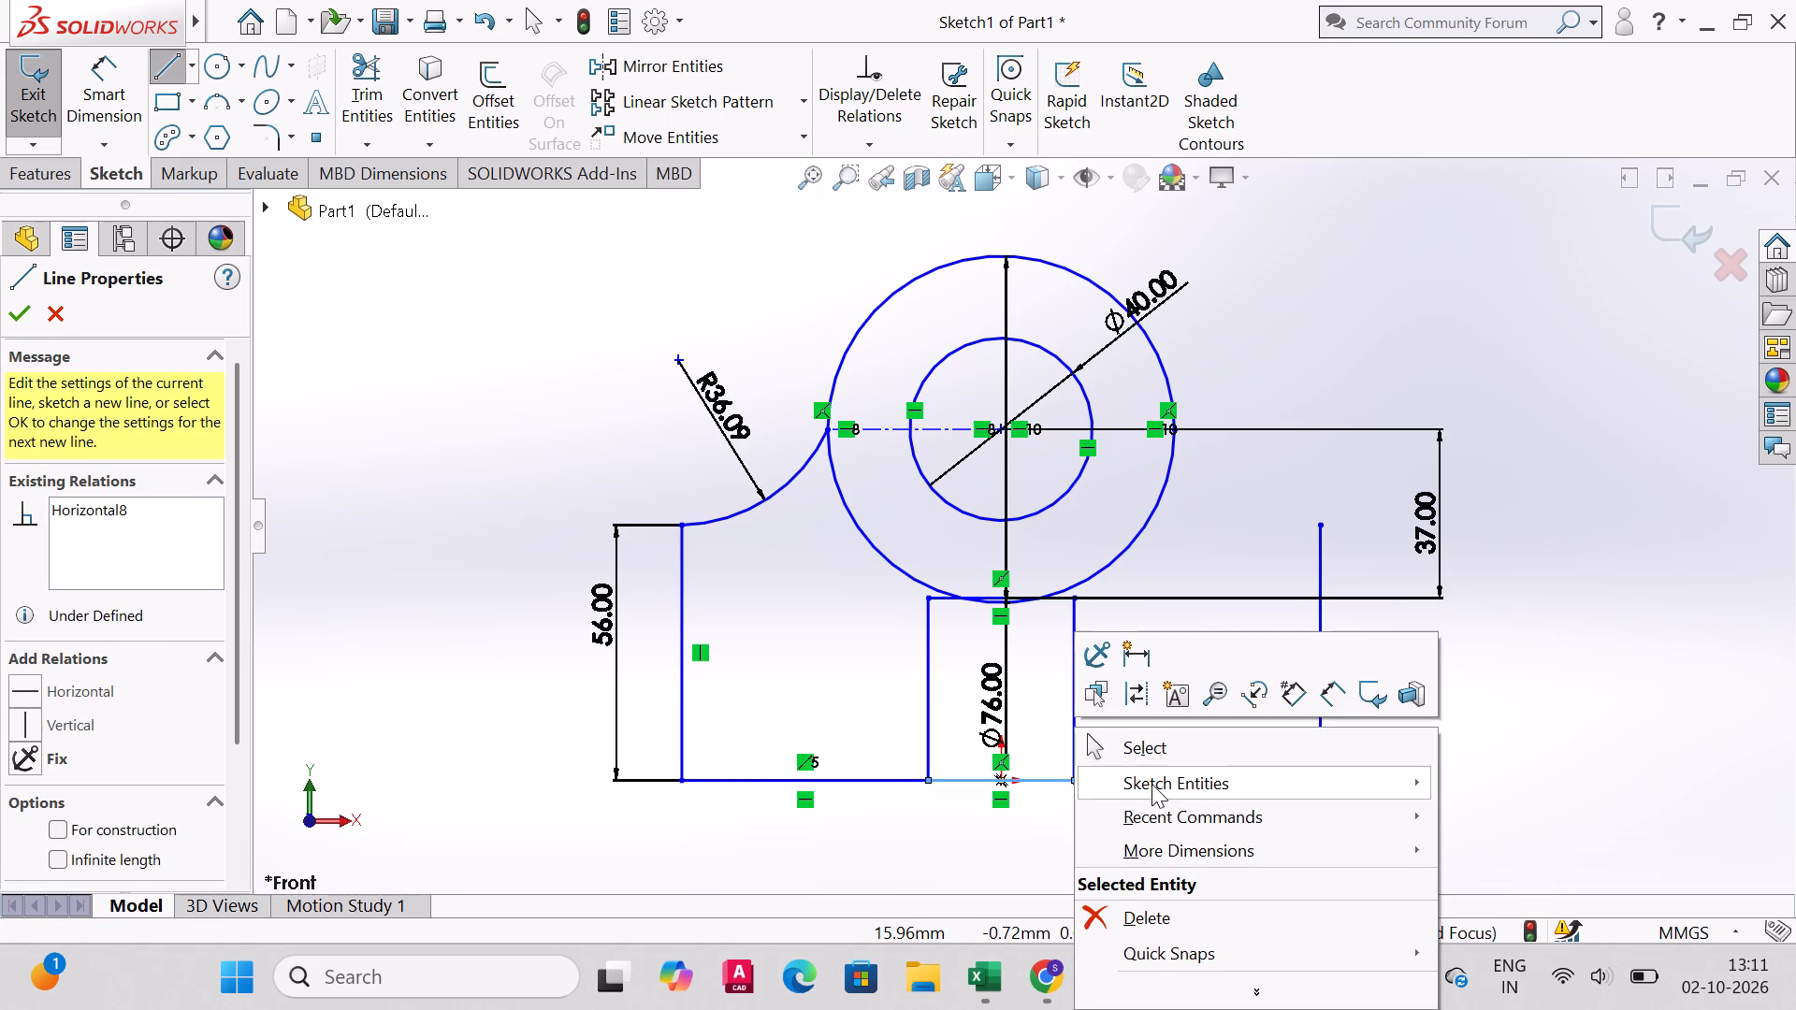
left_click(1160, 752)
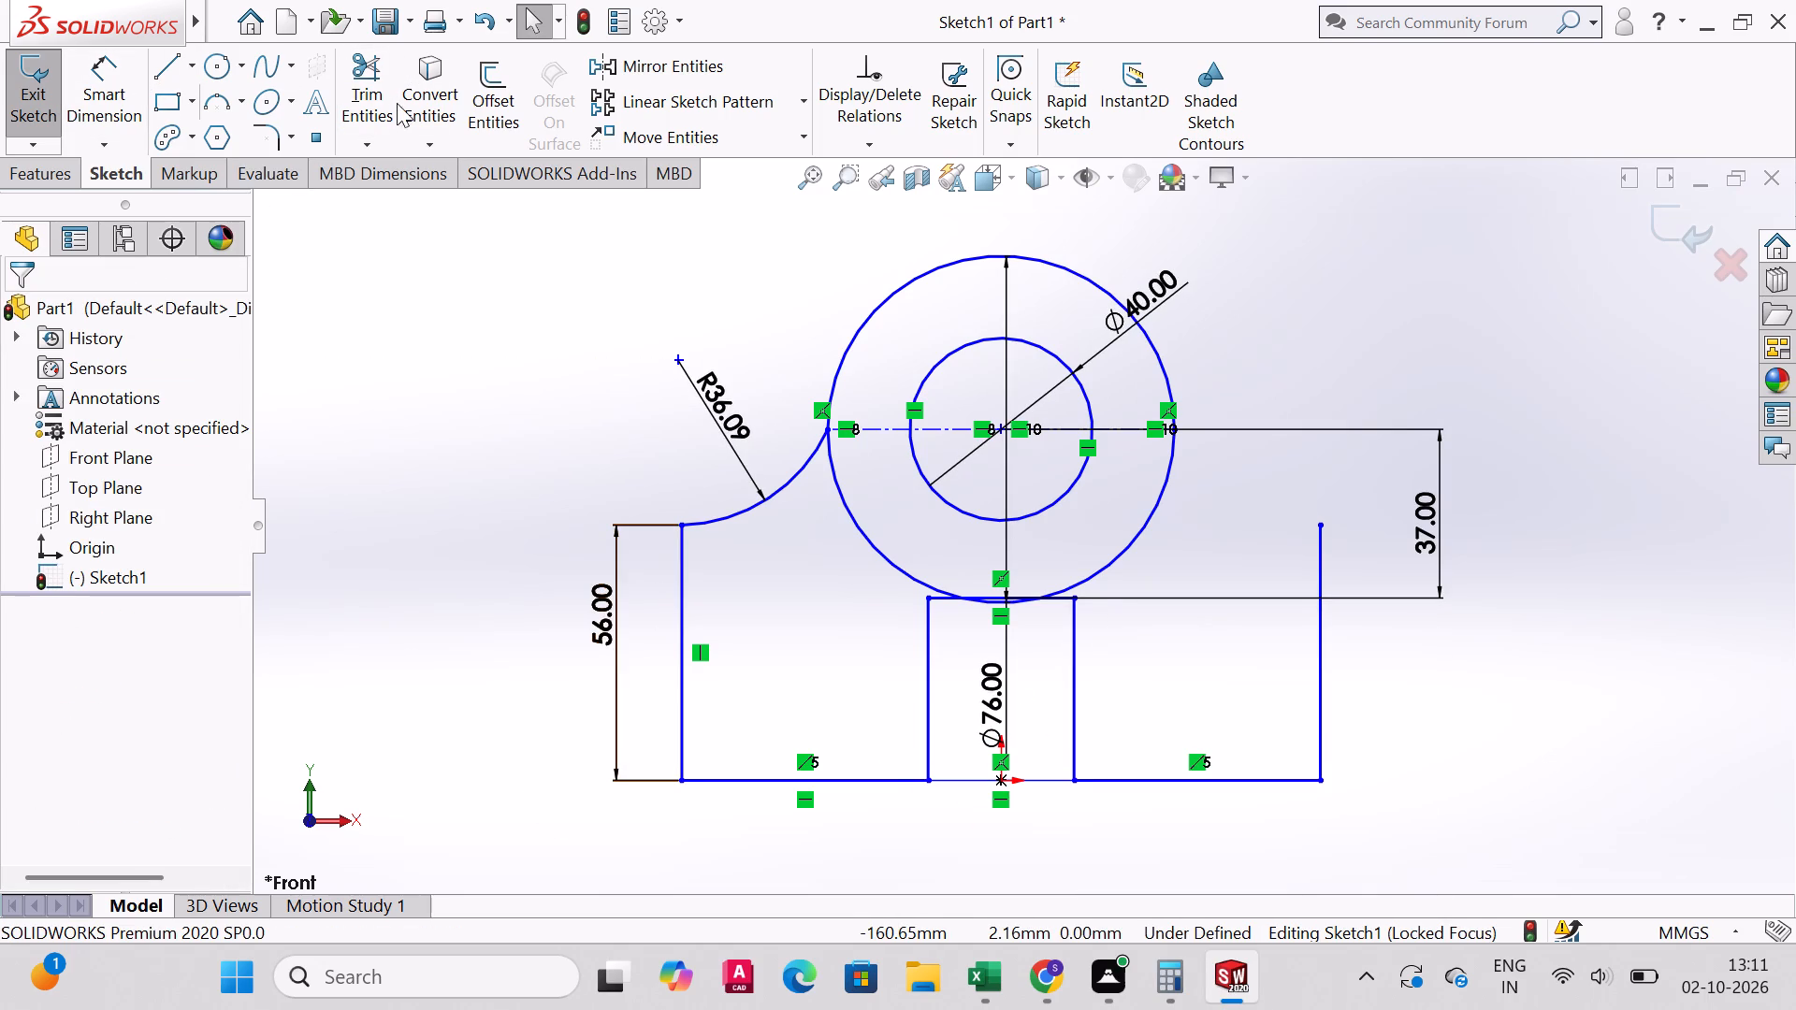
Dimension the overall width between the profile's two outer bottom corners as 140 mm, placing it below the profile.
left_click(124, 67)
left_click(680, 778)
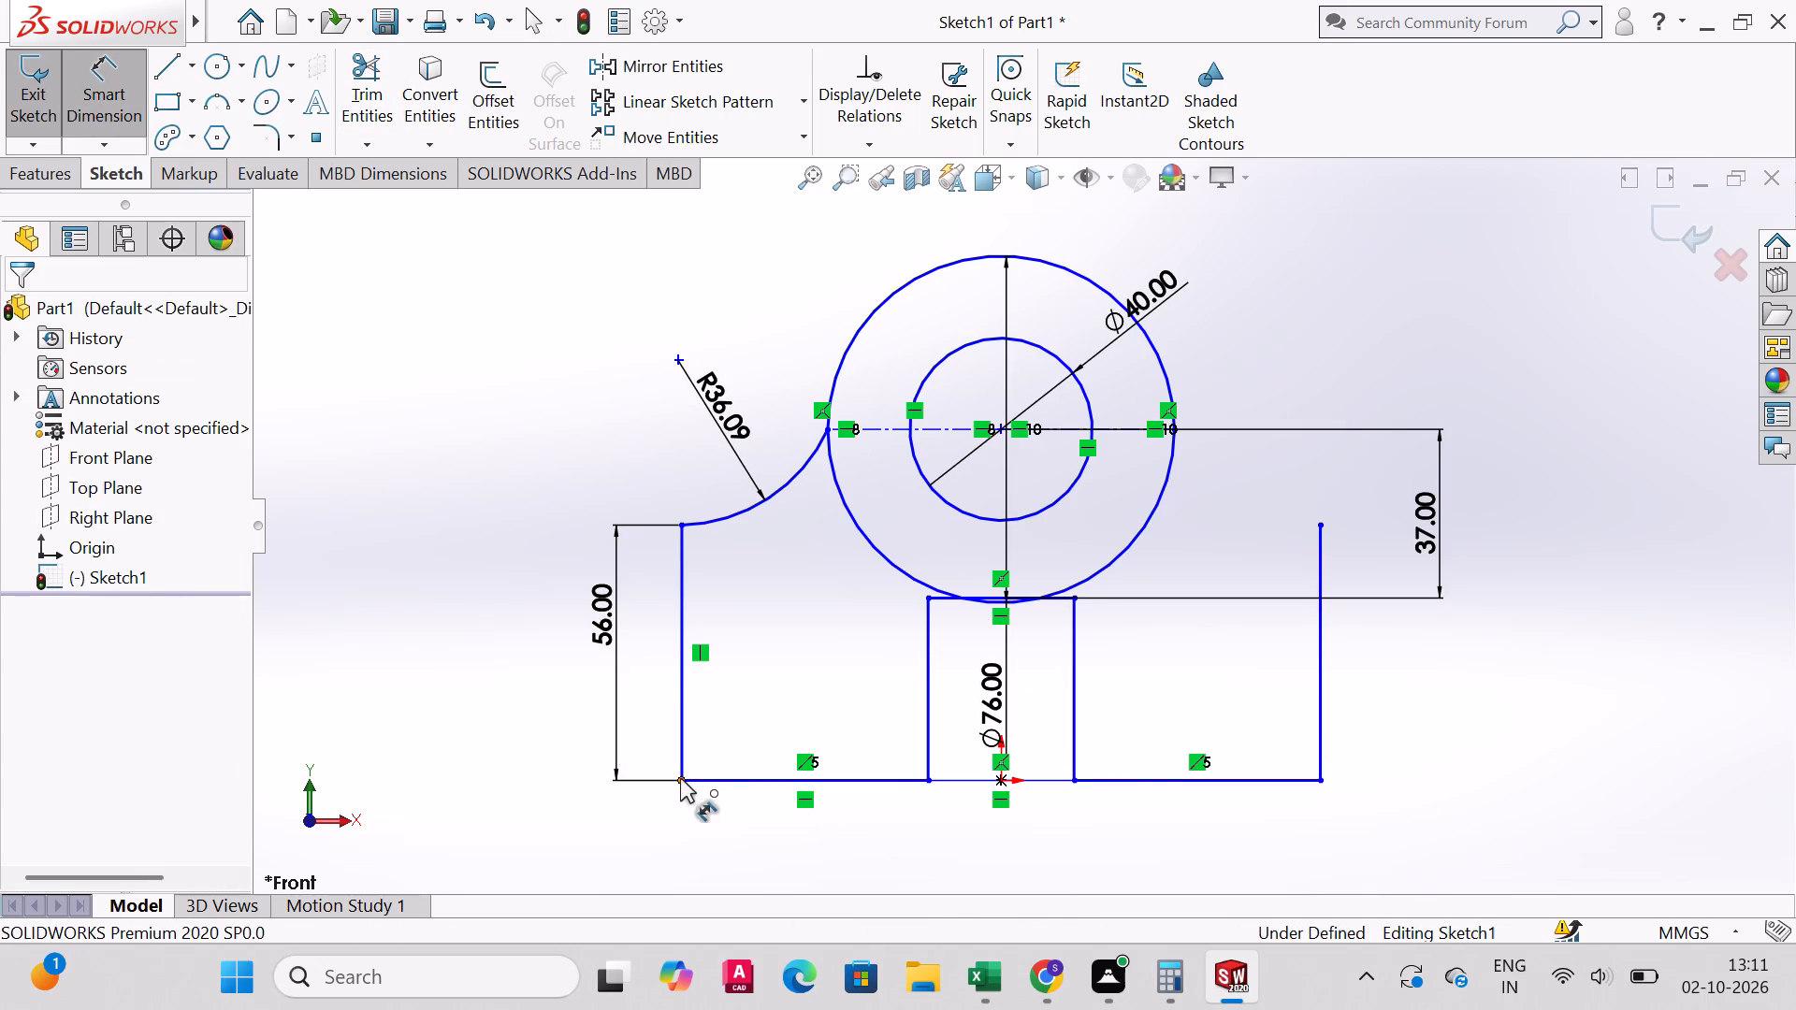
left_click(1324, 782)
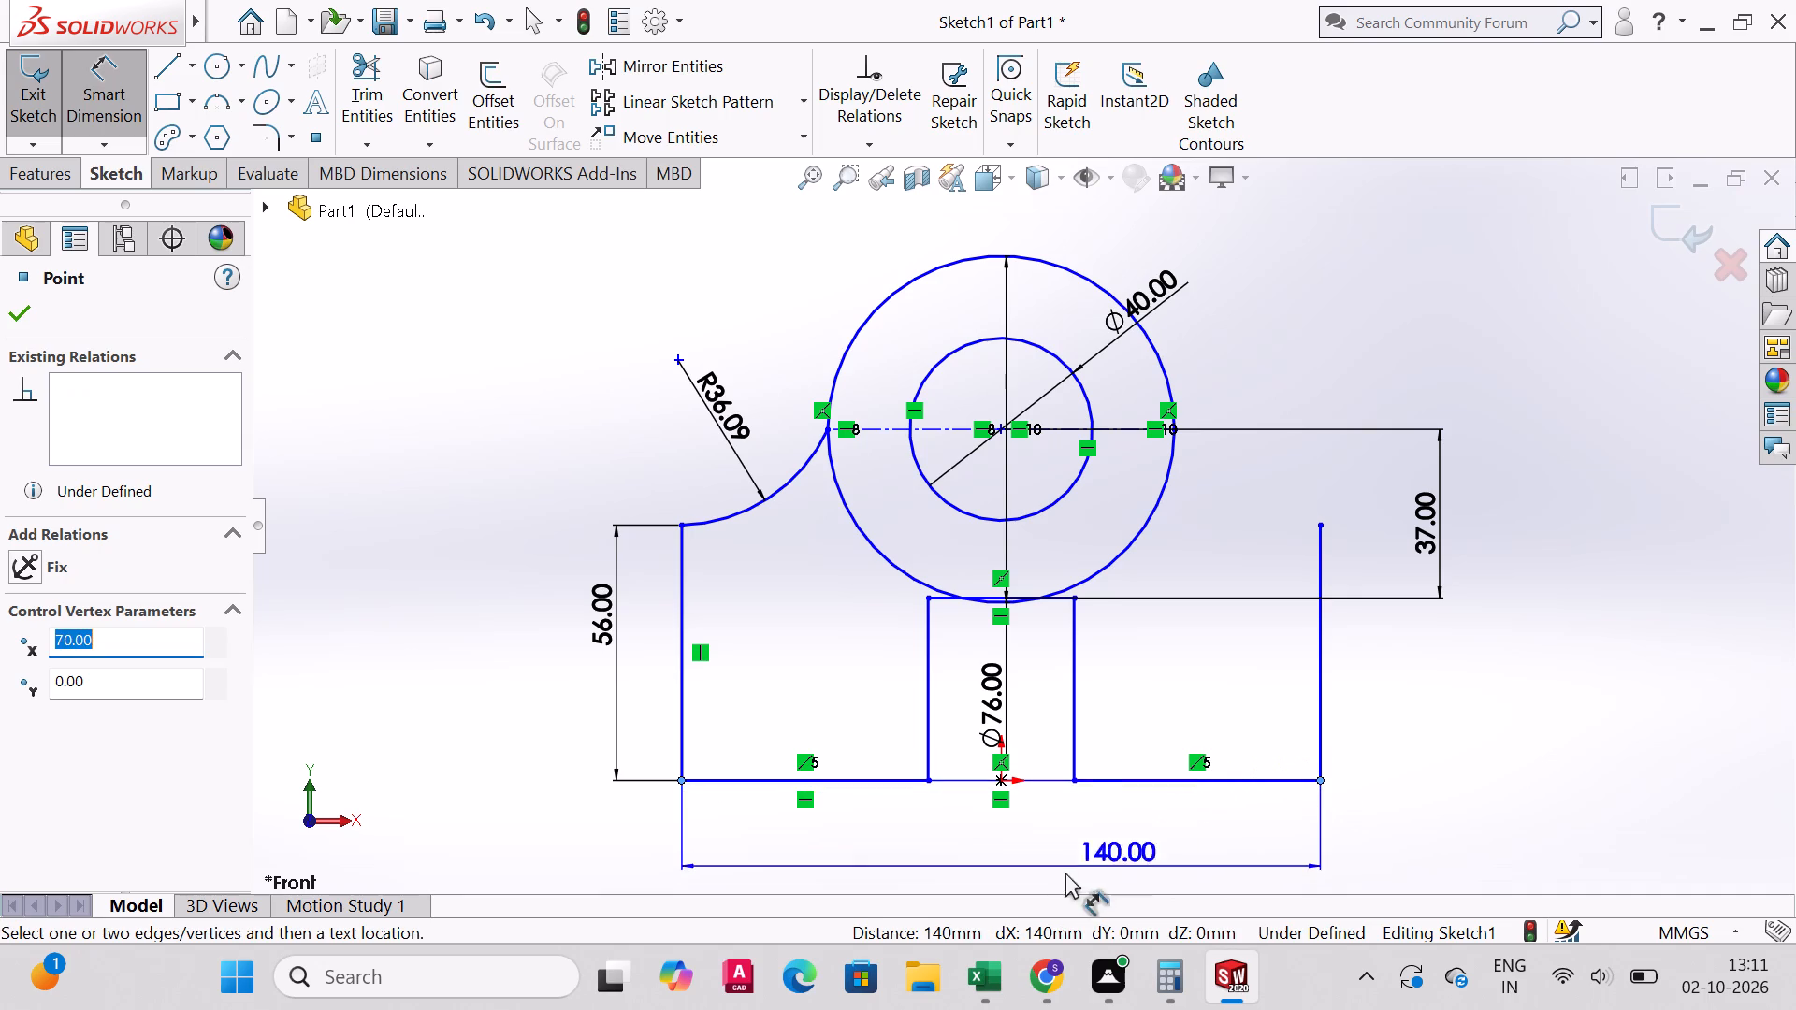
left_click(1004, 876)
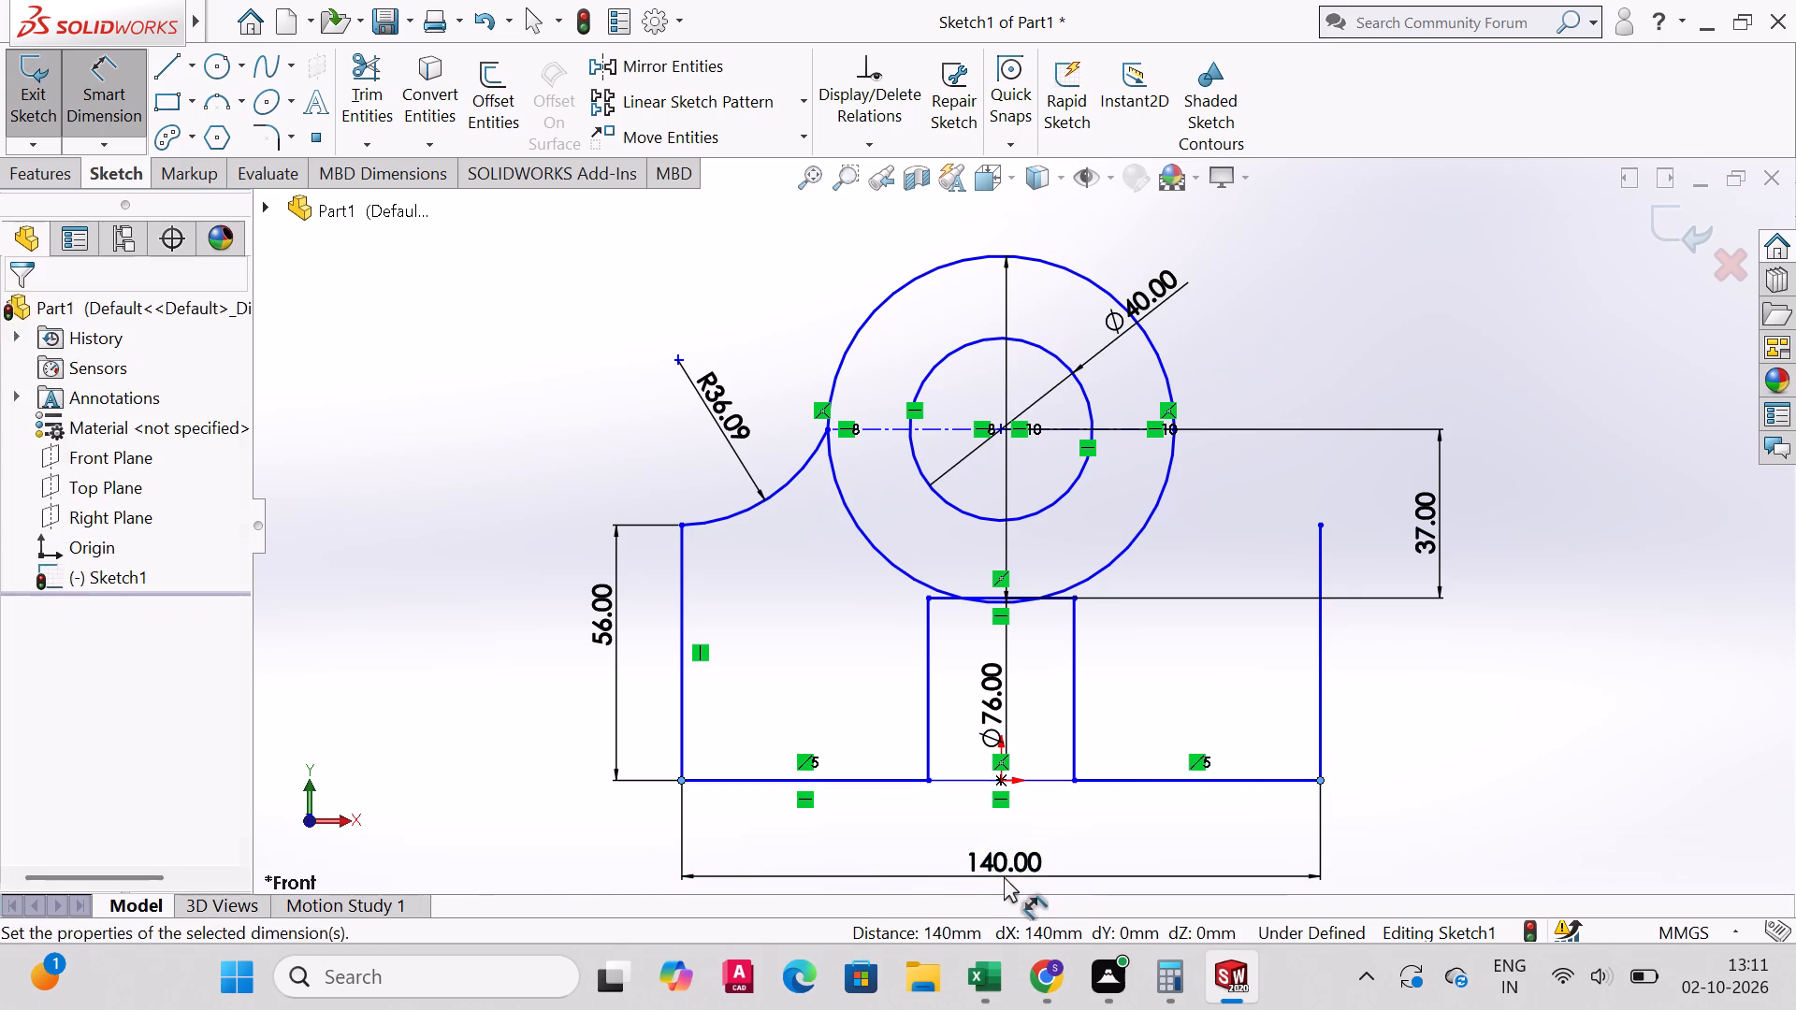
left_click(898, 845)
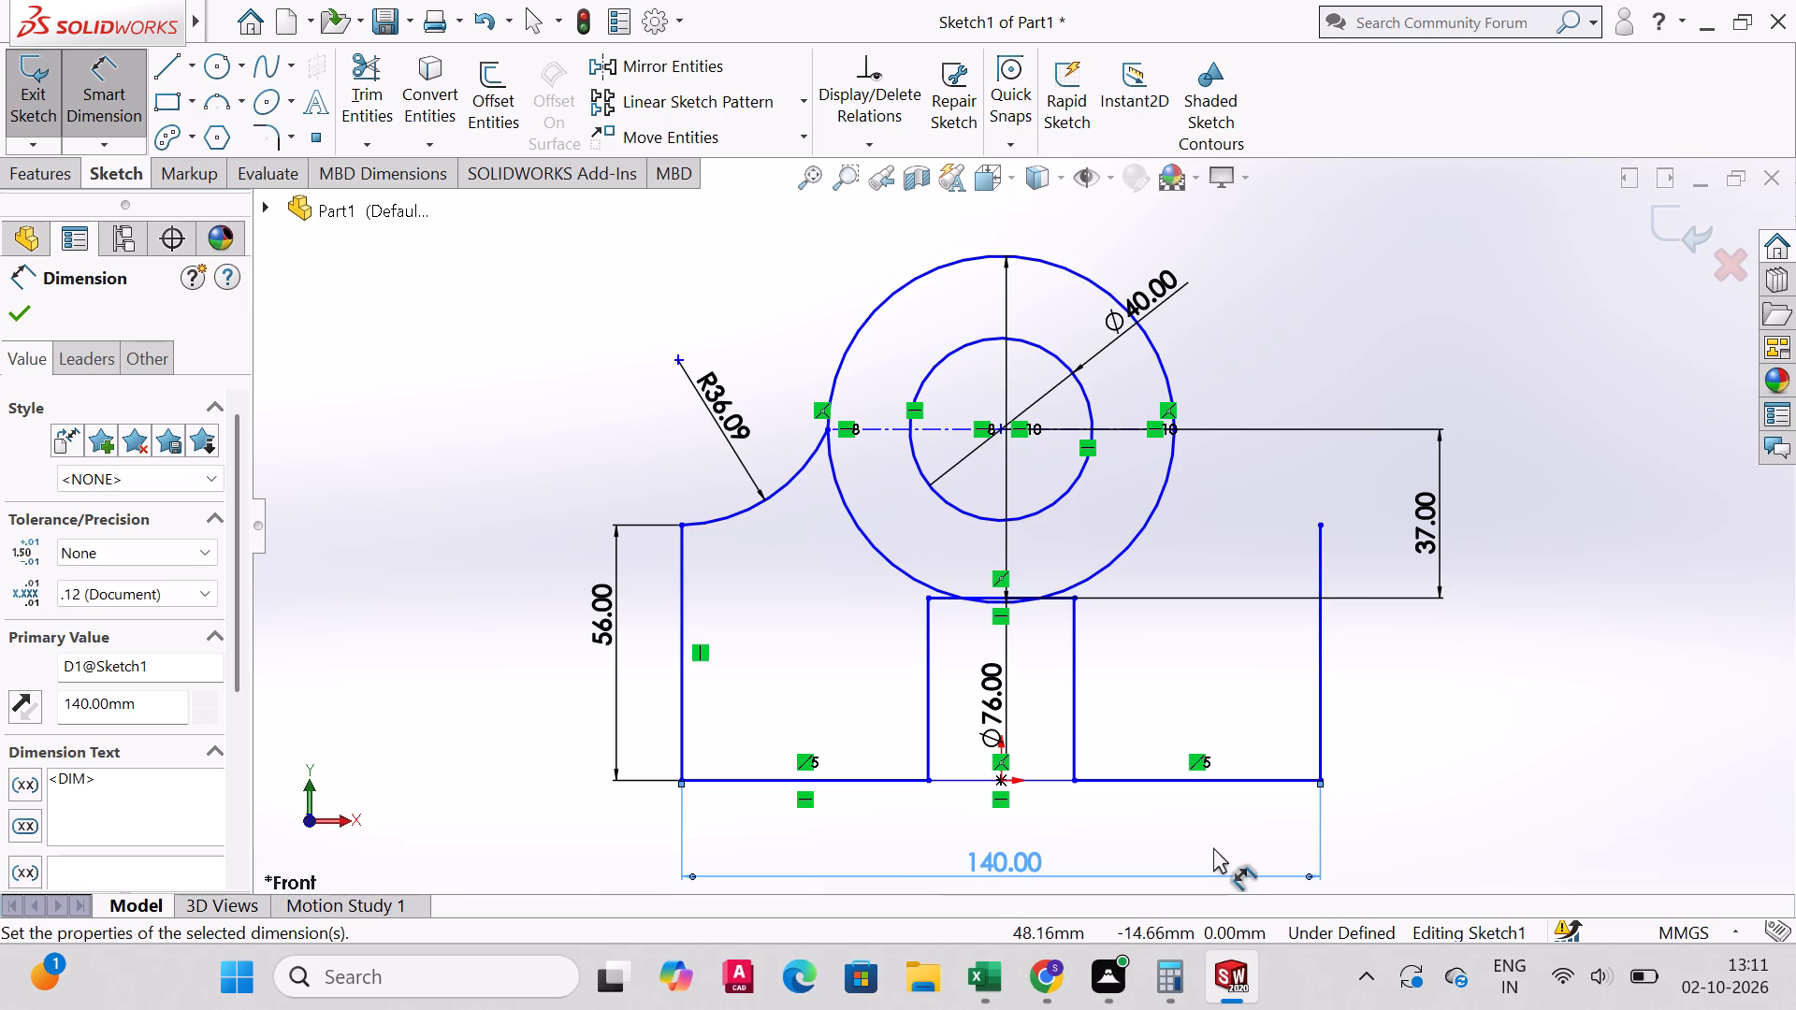
Delete all entities and dimensions in the sketch, leaving it empty.
key("ctrl+a")
key("ctrl+a")
key("Escape")
key("Escape")
key("ctrl+a")
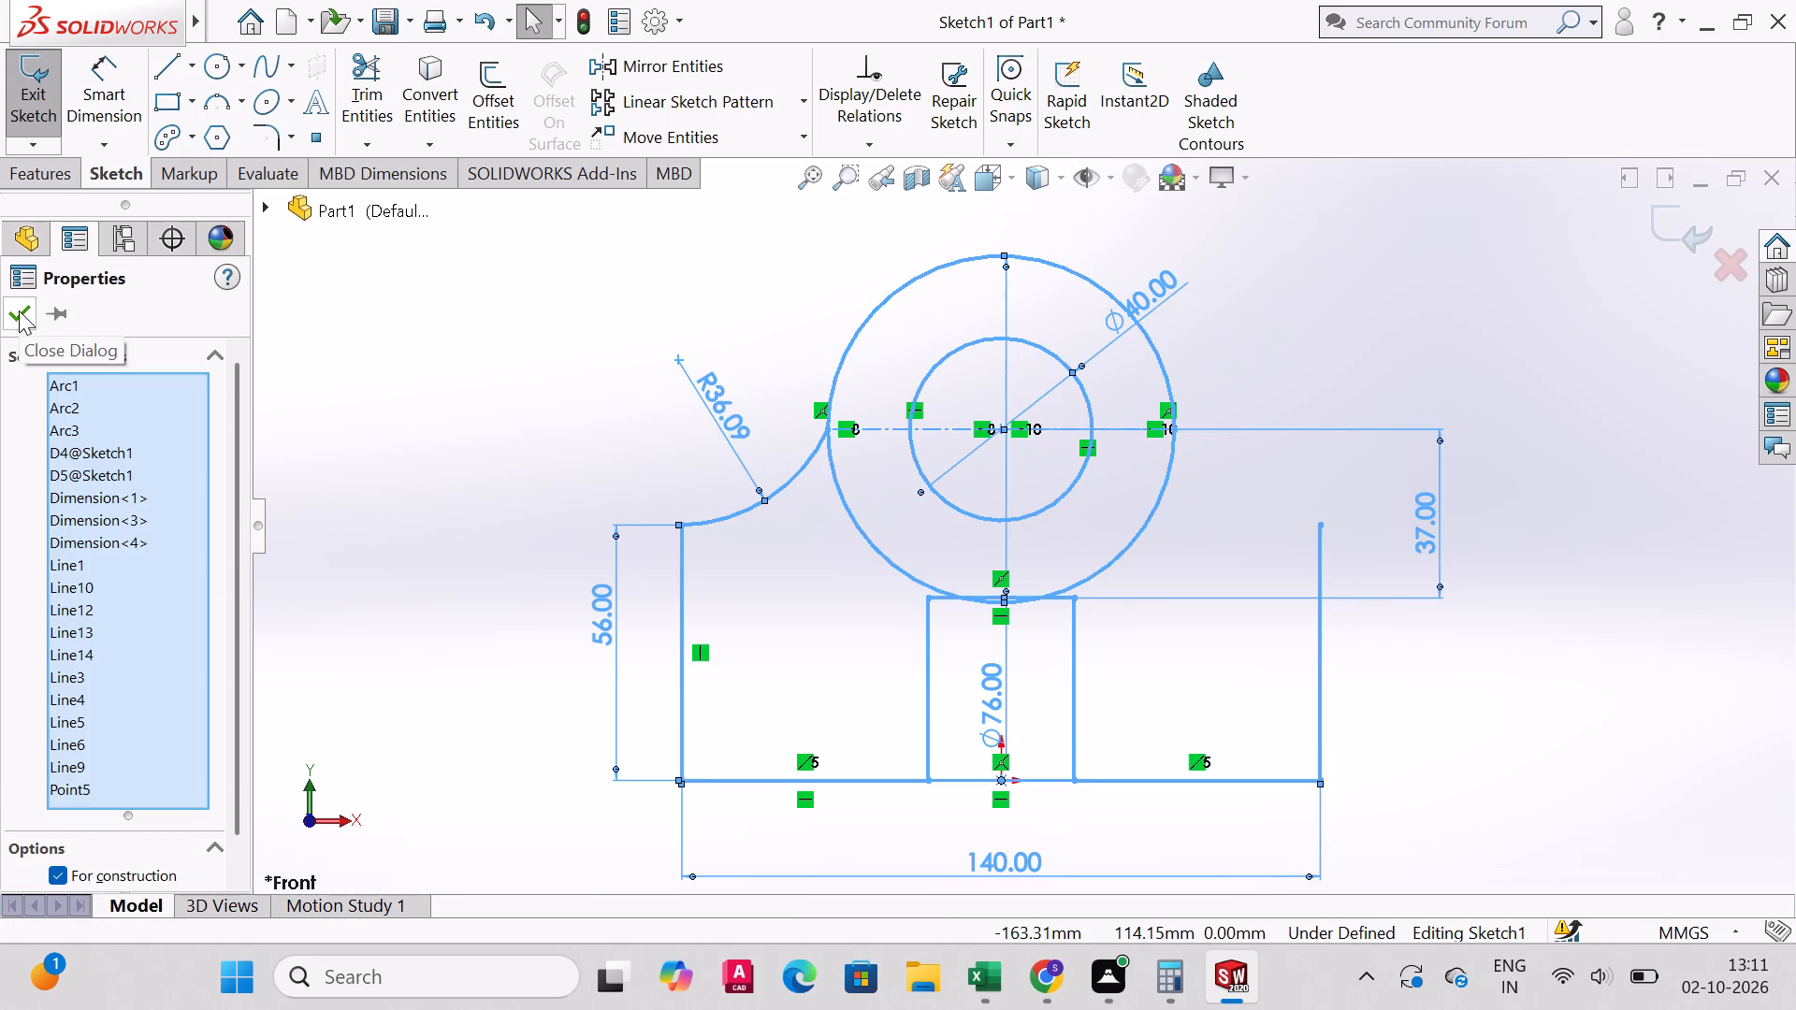
key("Delete")
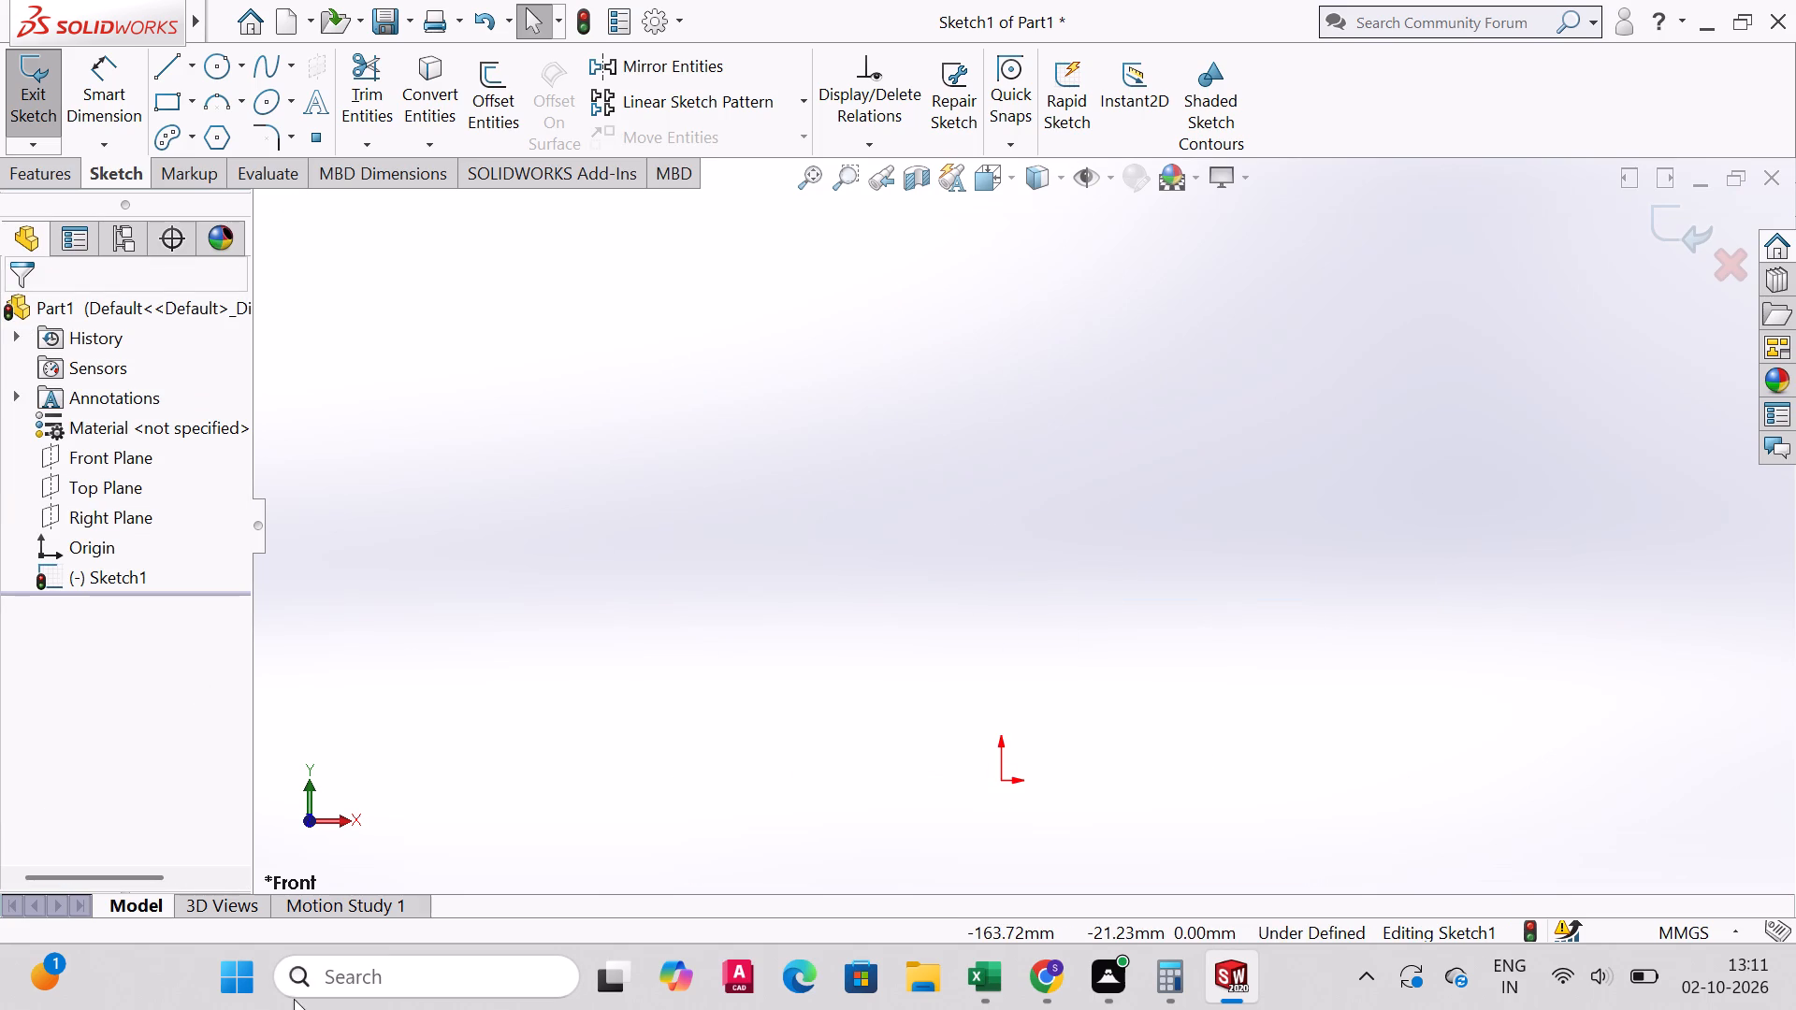
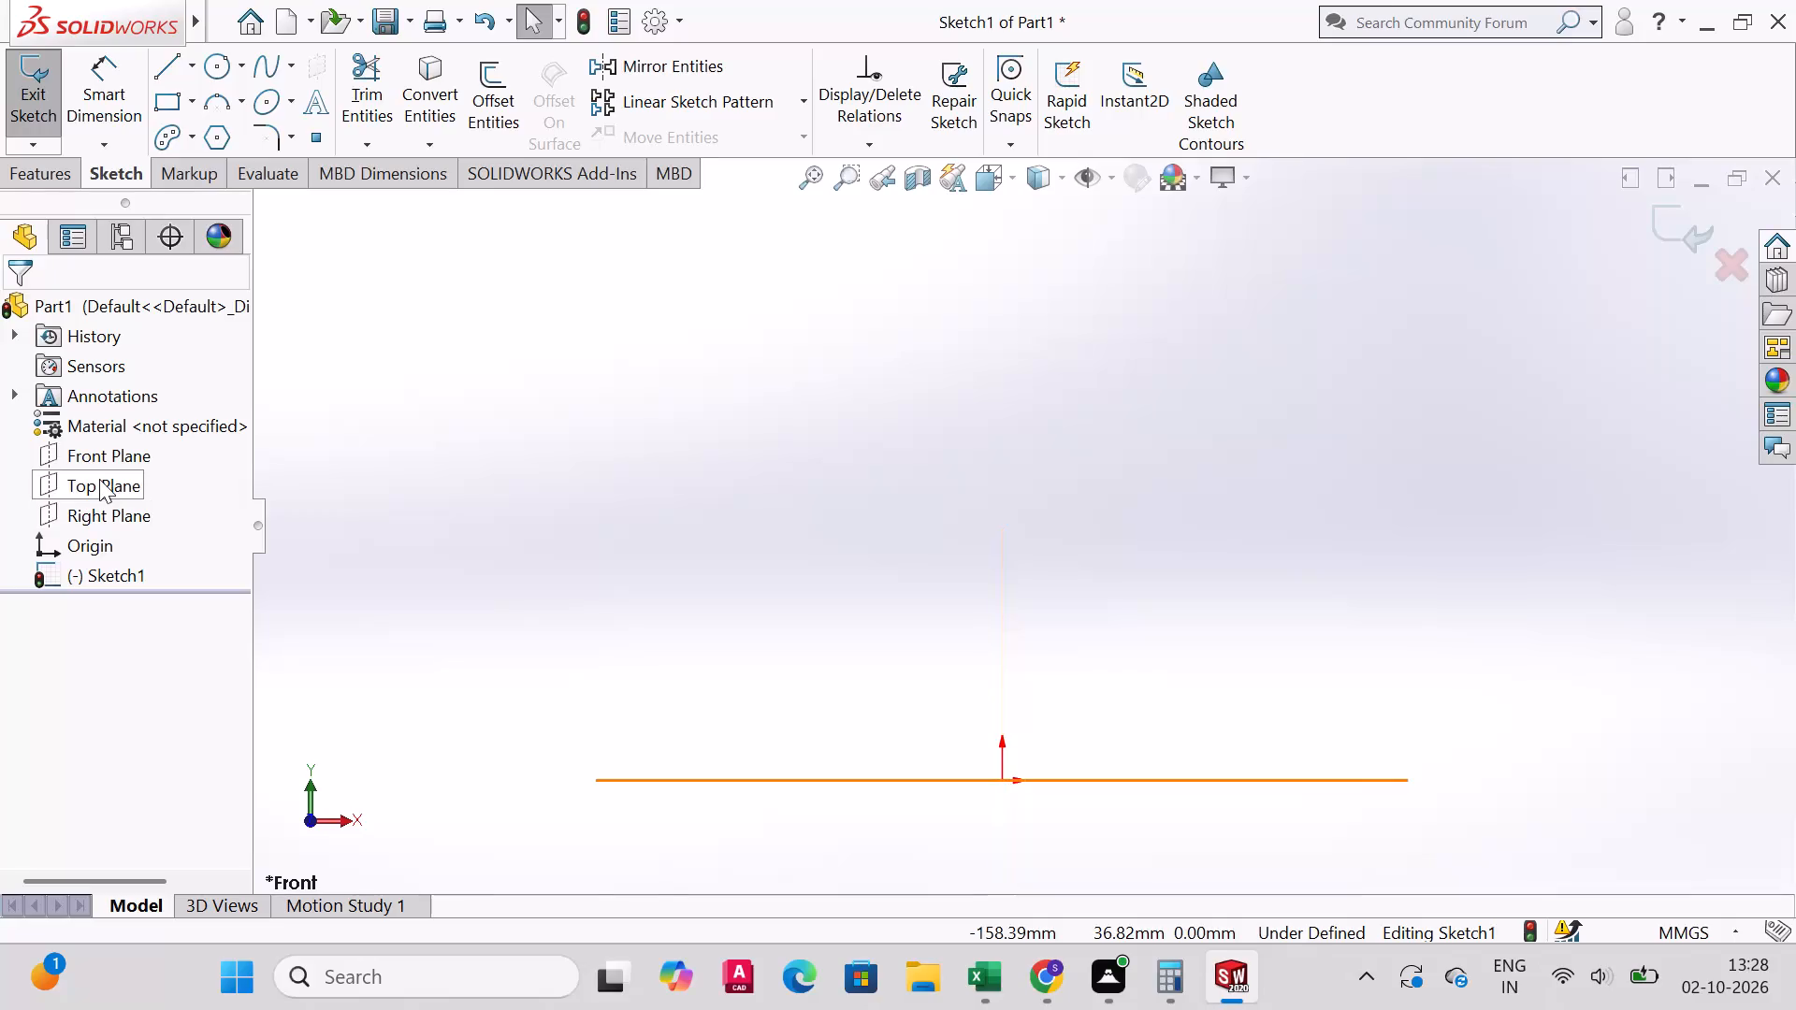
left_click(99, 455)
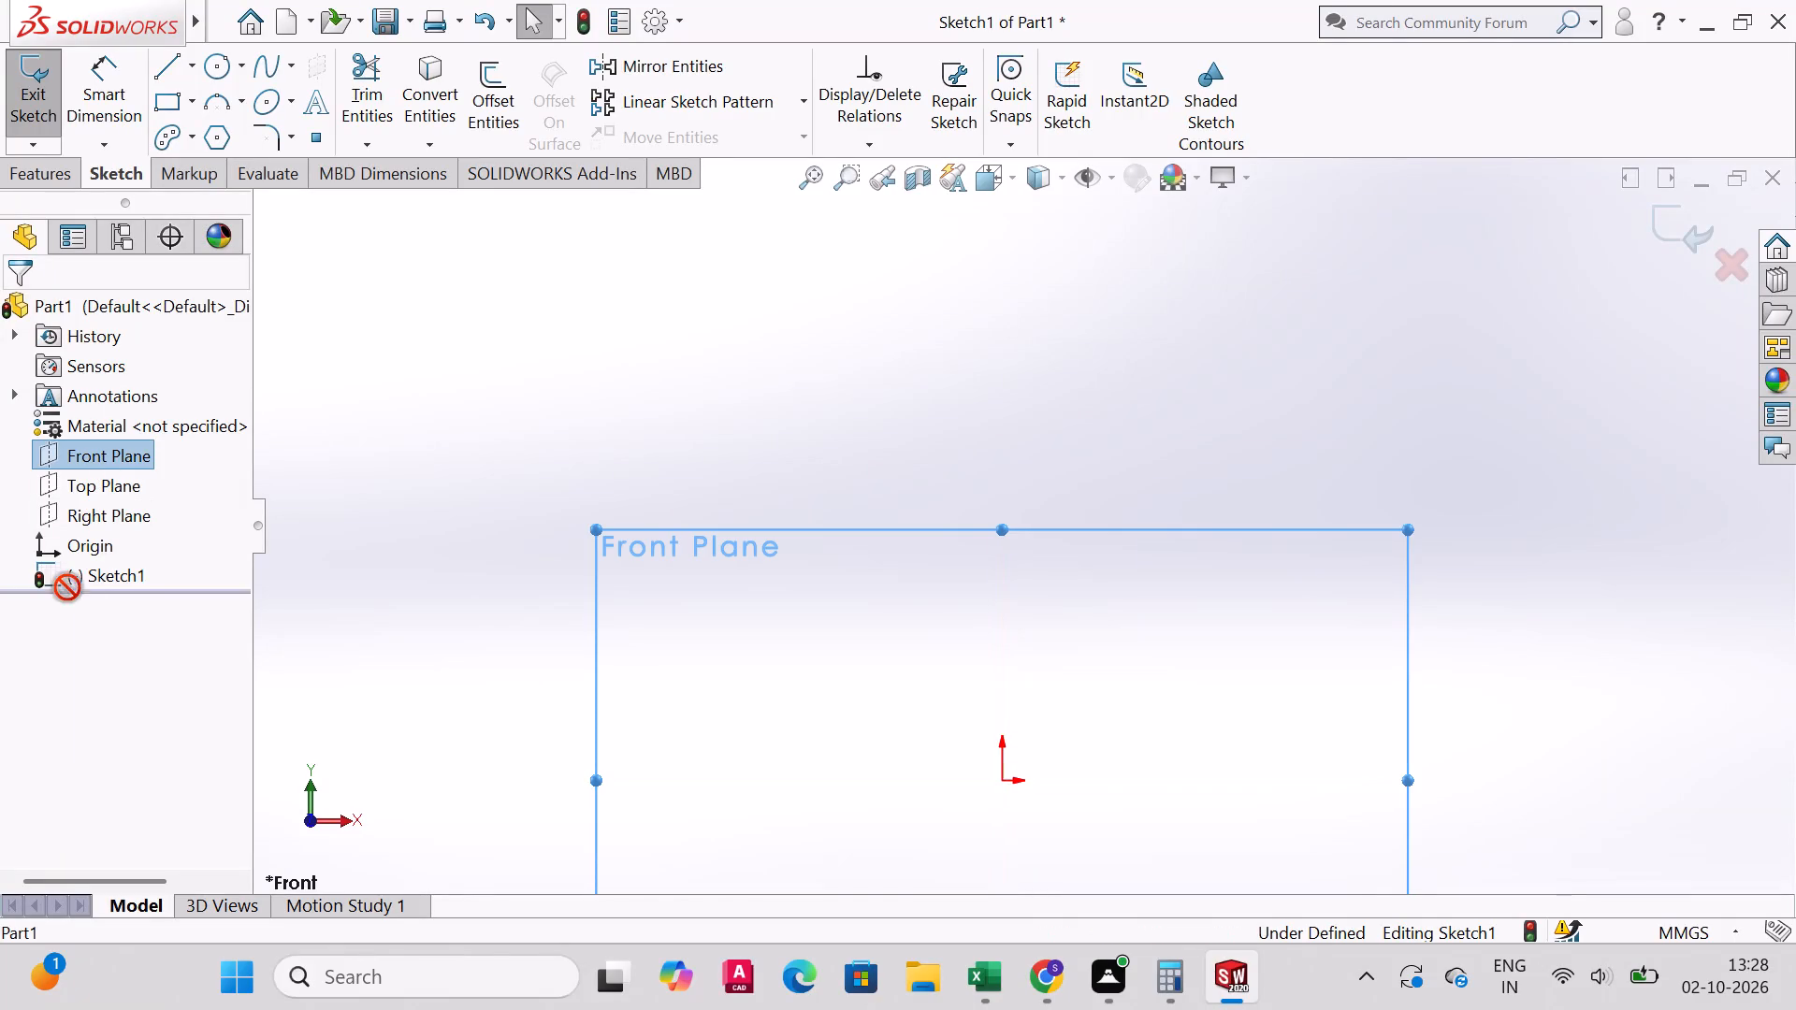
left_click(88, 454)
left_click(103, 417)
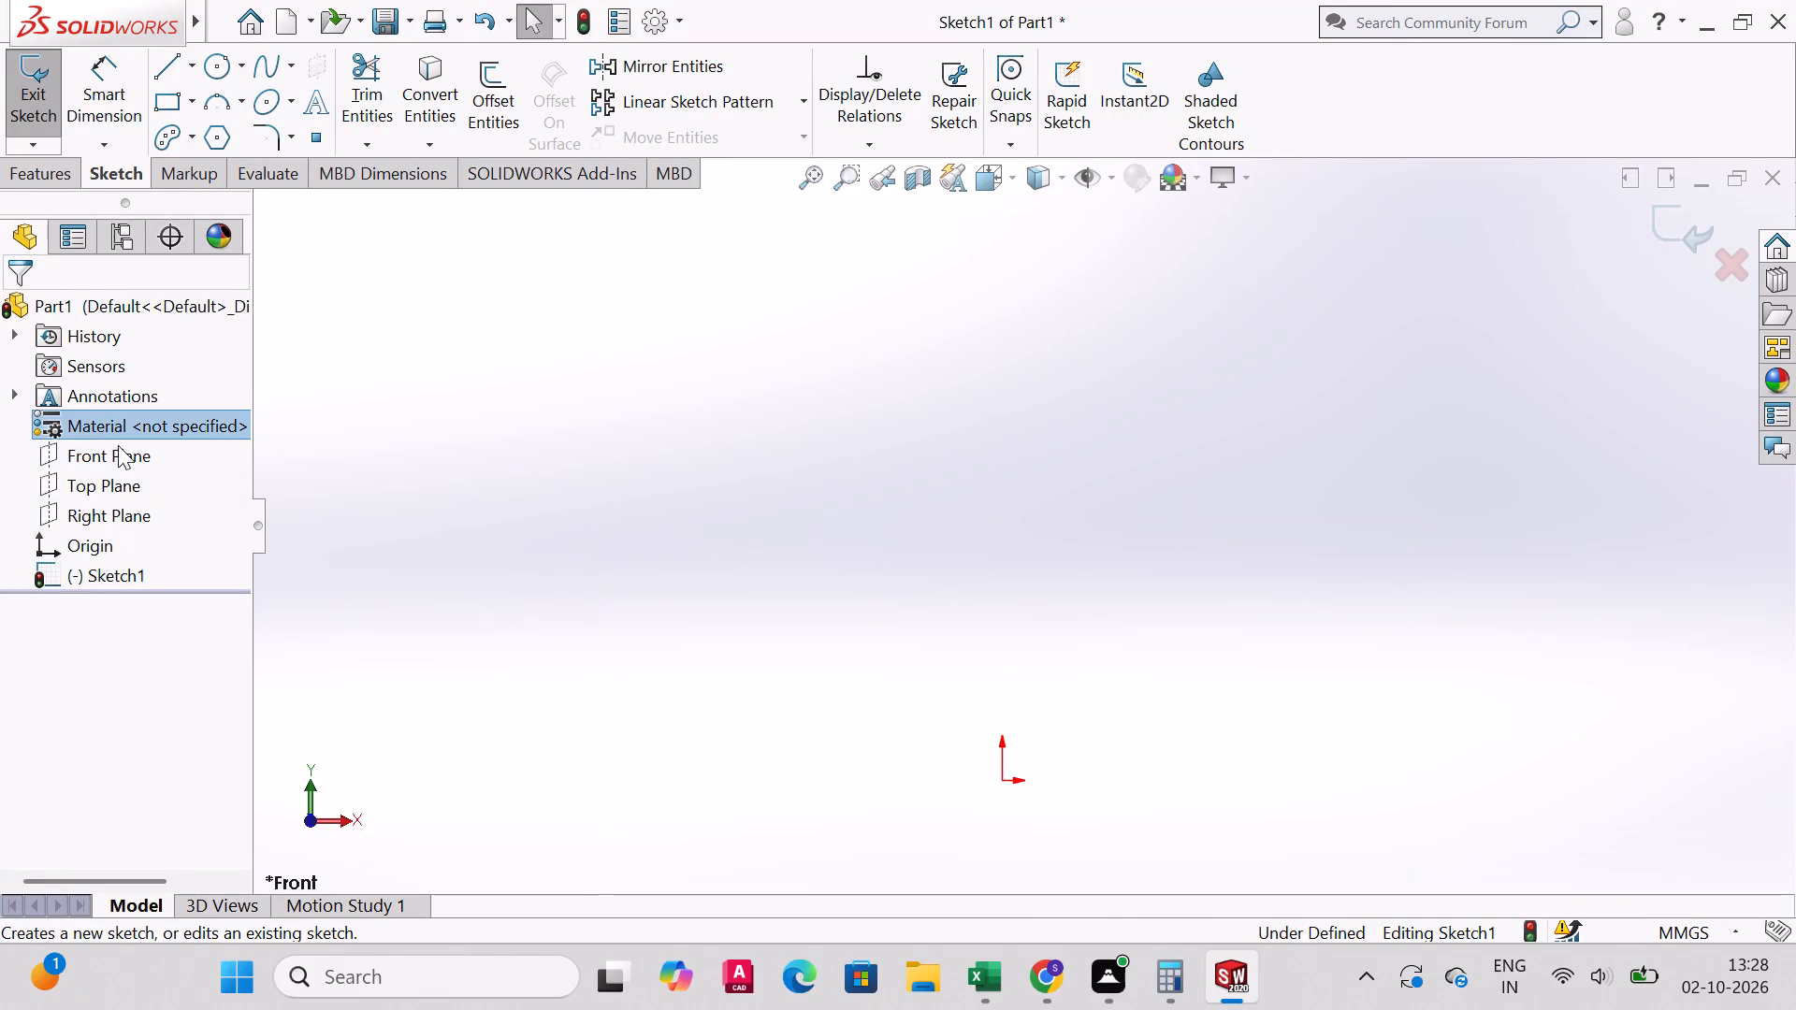
Sketch a horizontal midpoint line about 140 mm long, centred on the origin.
left_click(165, 79)
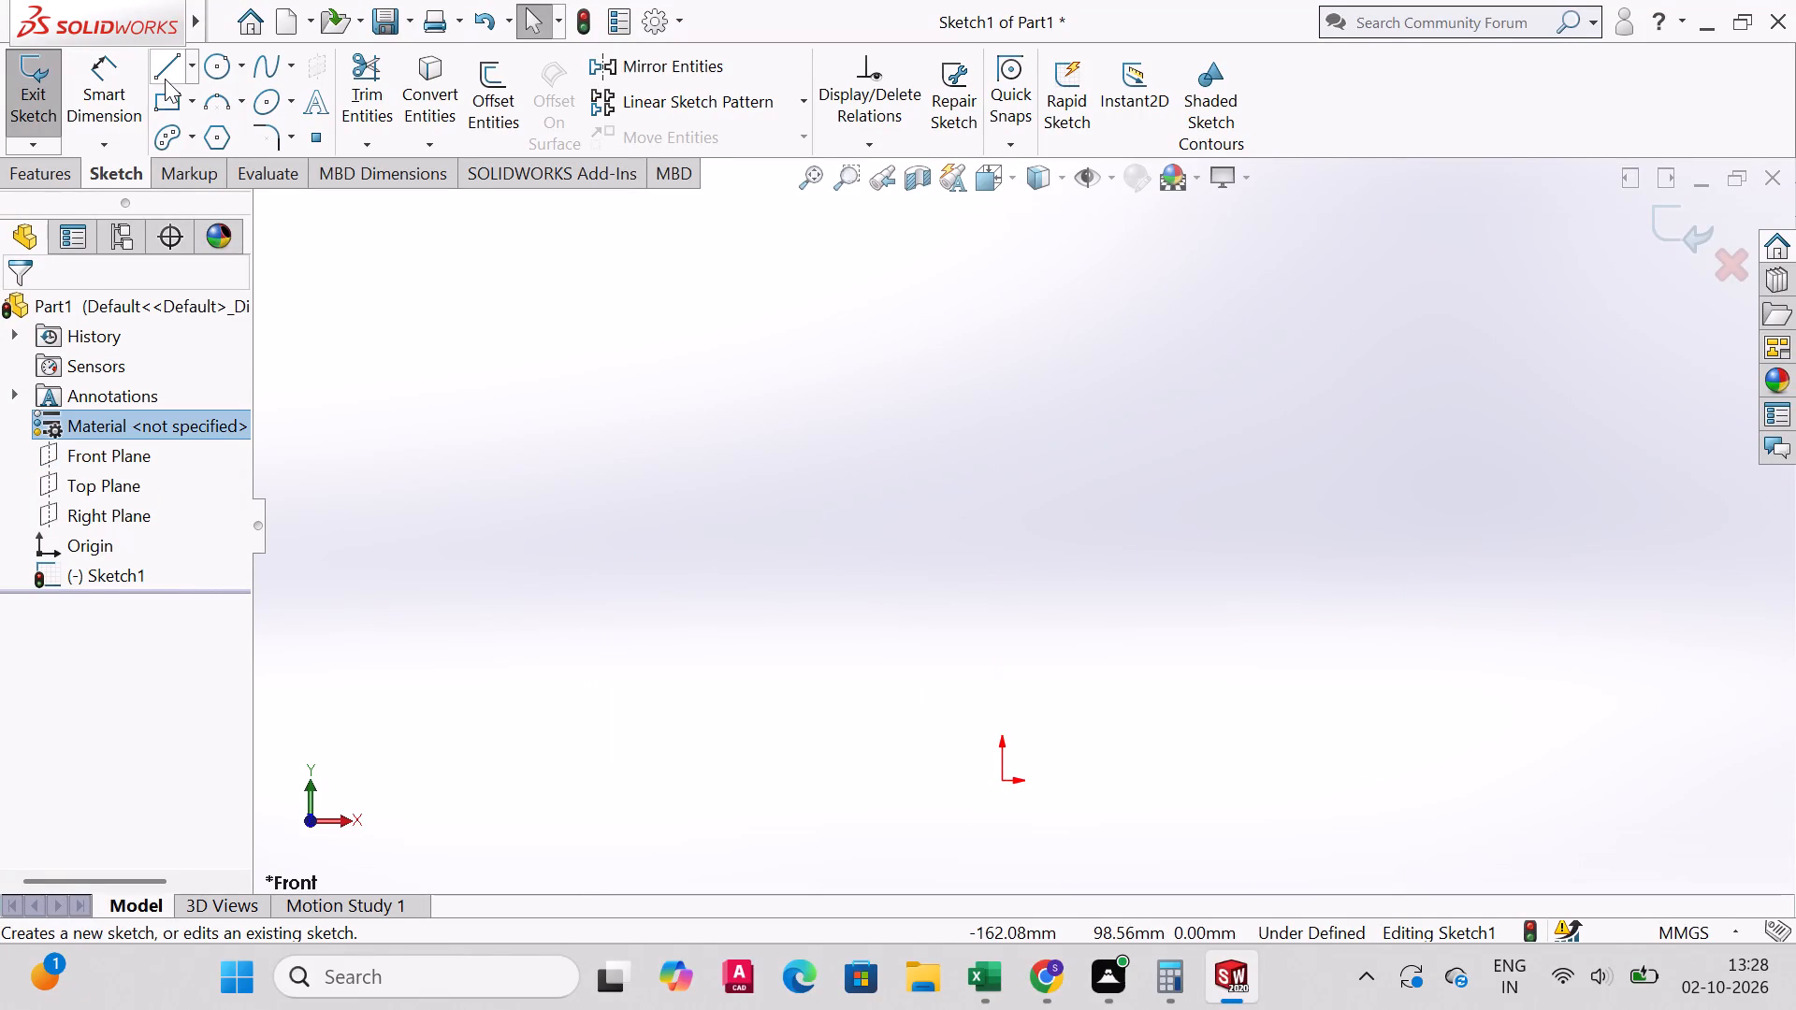
left_click(64, 675)
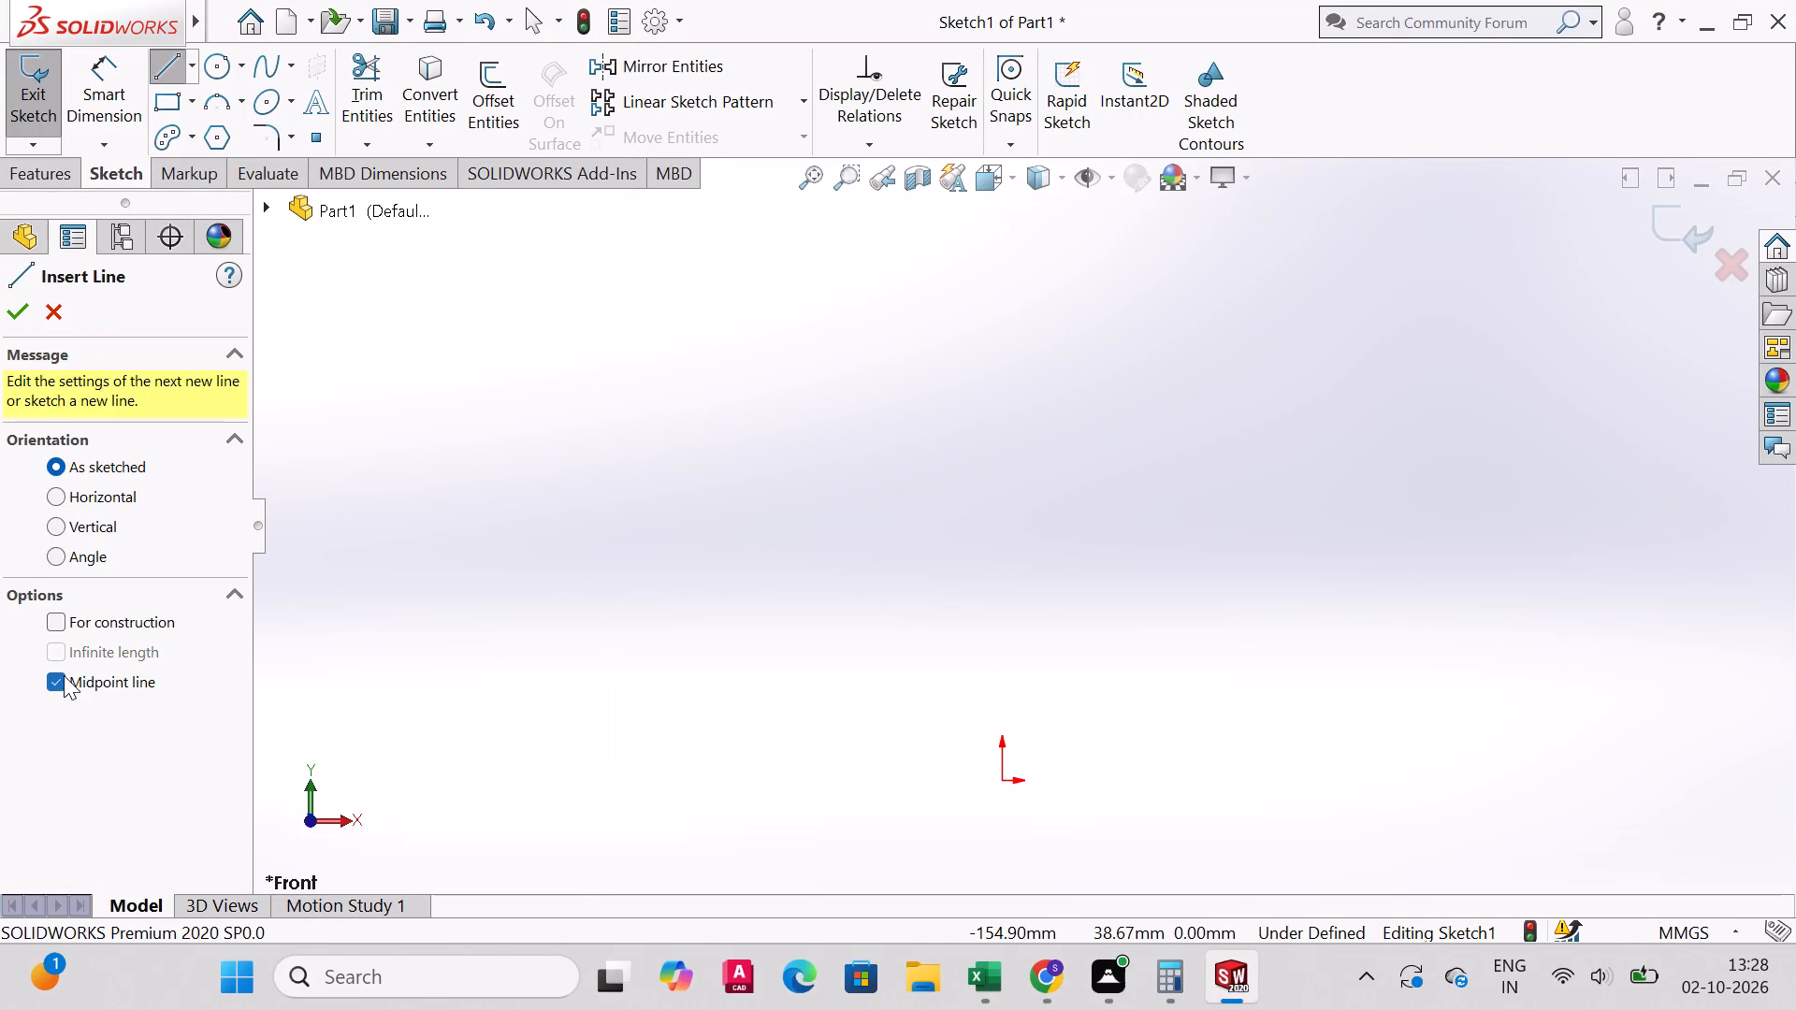
left_click(1001, 782)
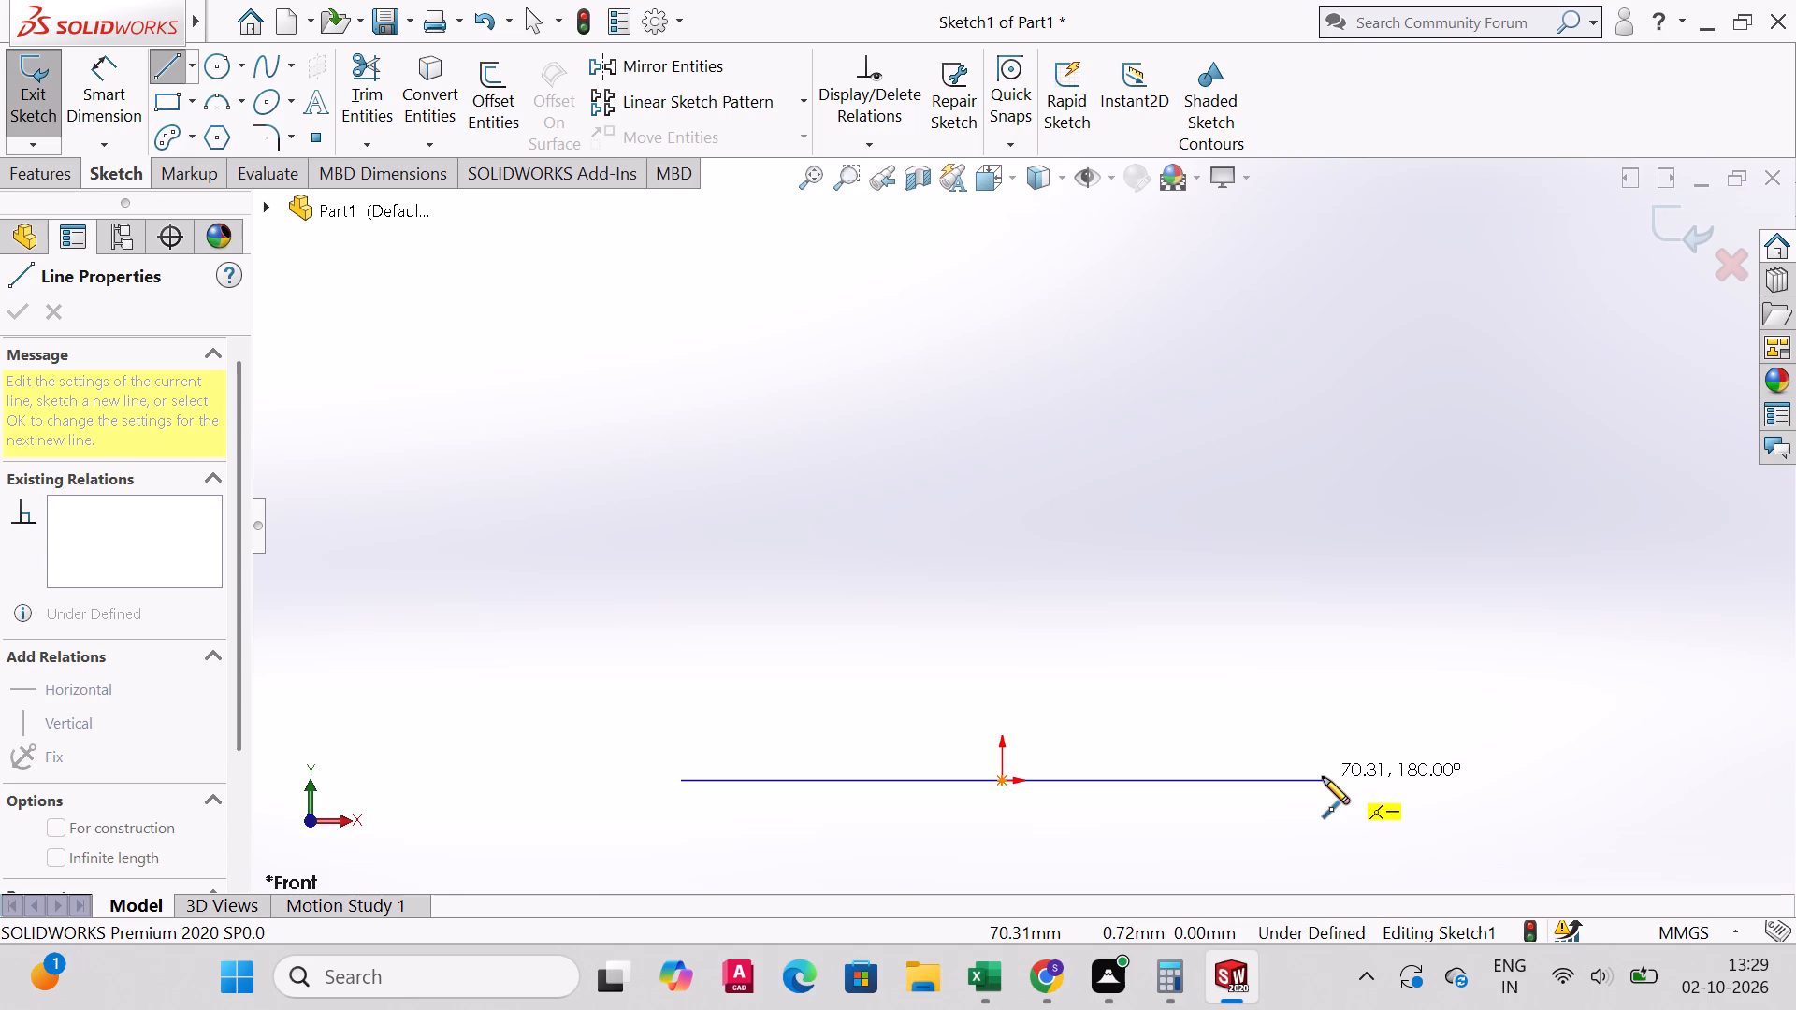
left_click(1321, 778)
right_click(1321, 778)
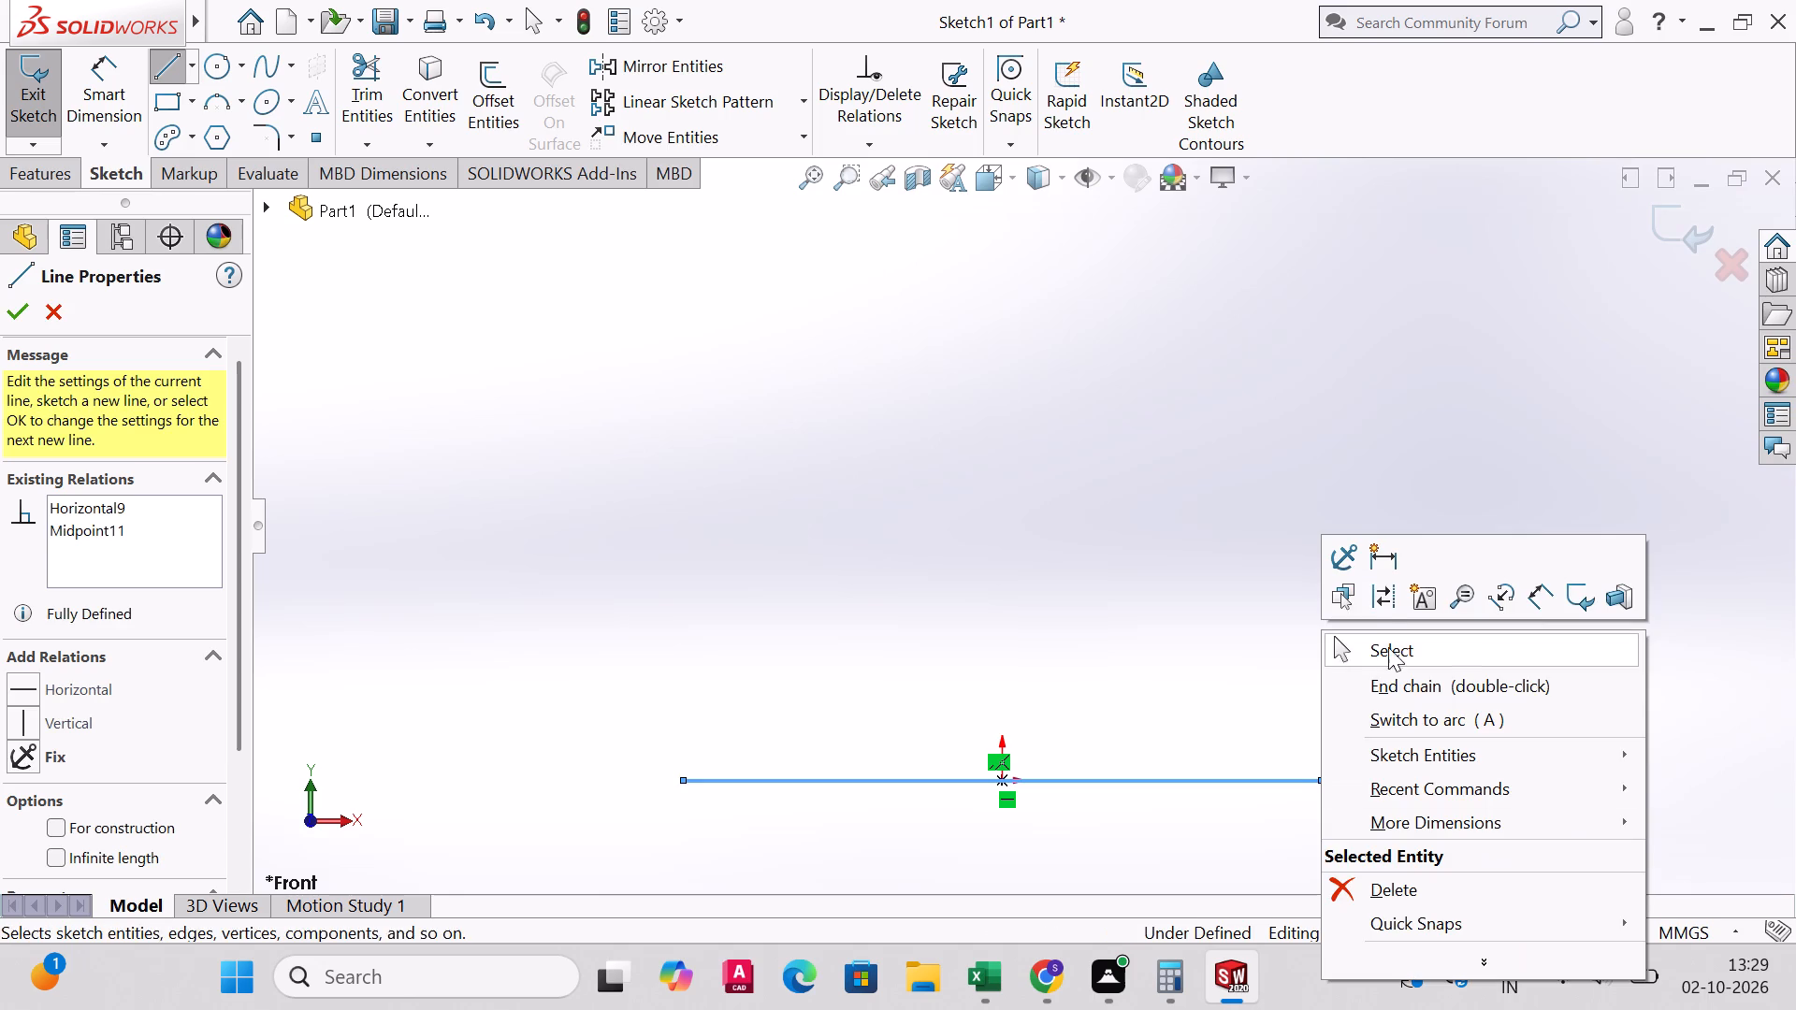
left_click(1388, 645)
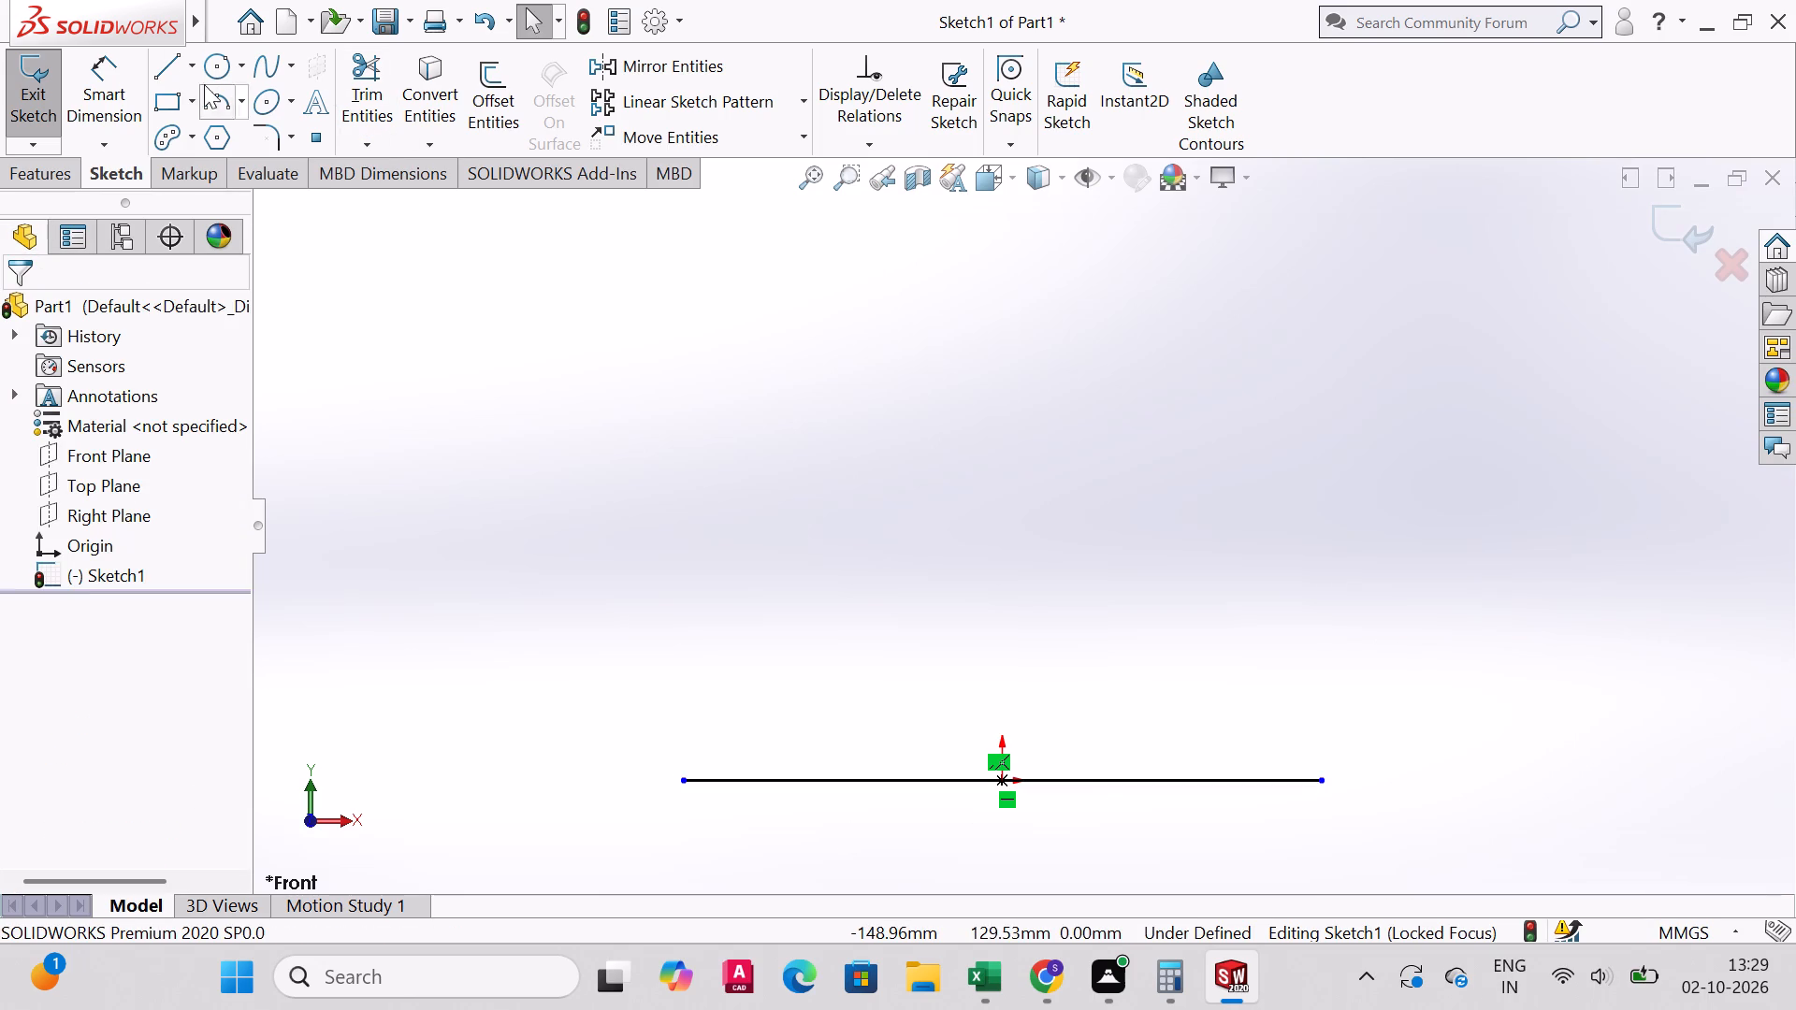
Dimension the horizontal base line's length as 140 mm, placing the dimension below the line.
left_click(111, 80)
left_click(946, 785)
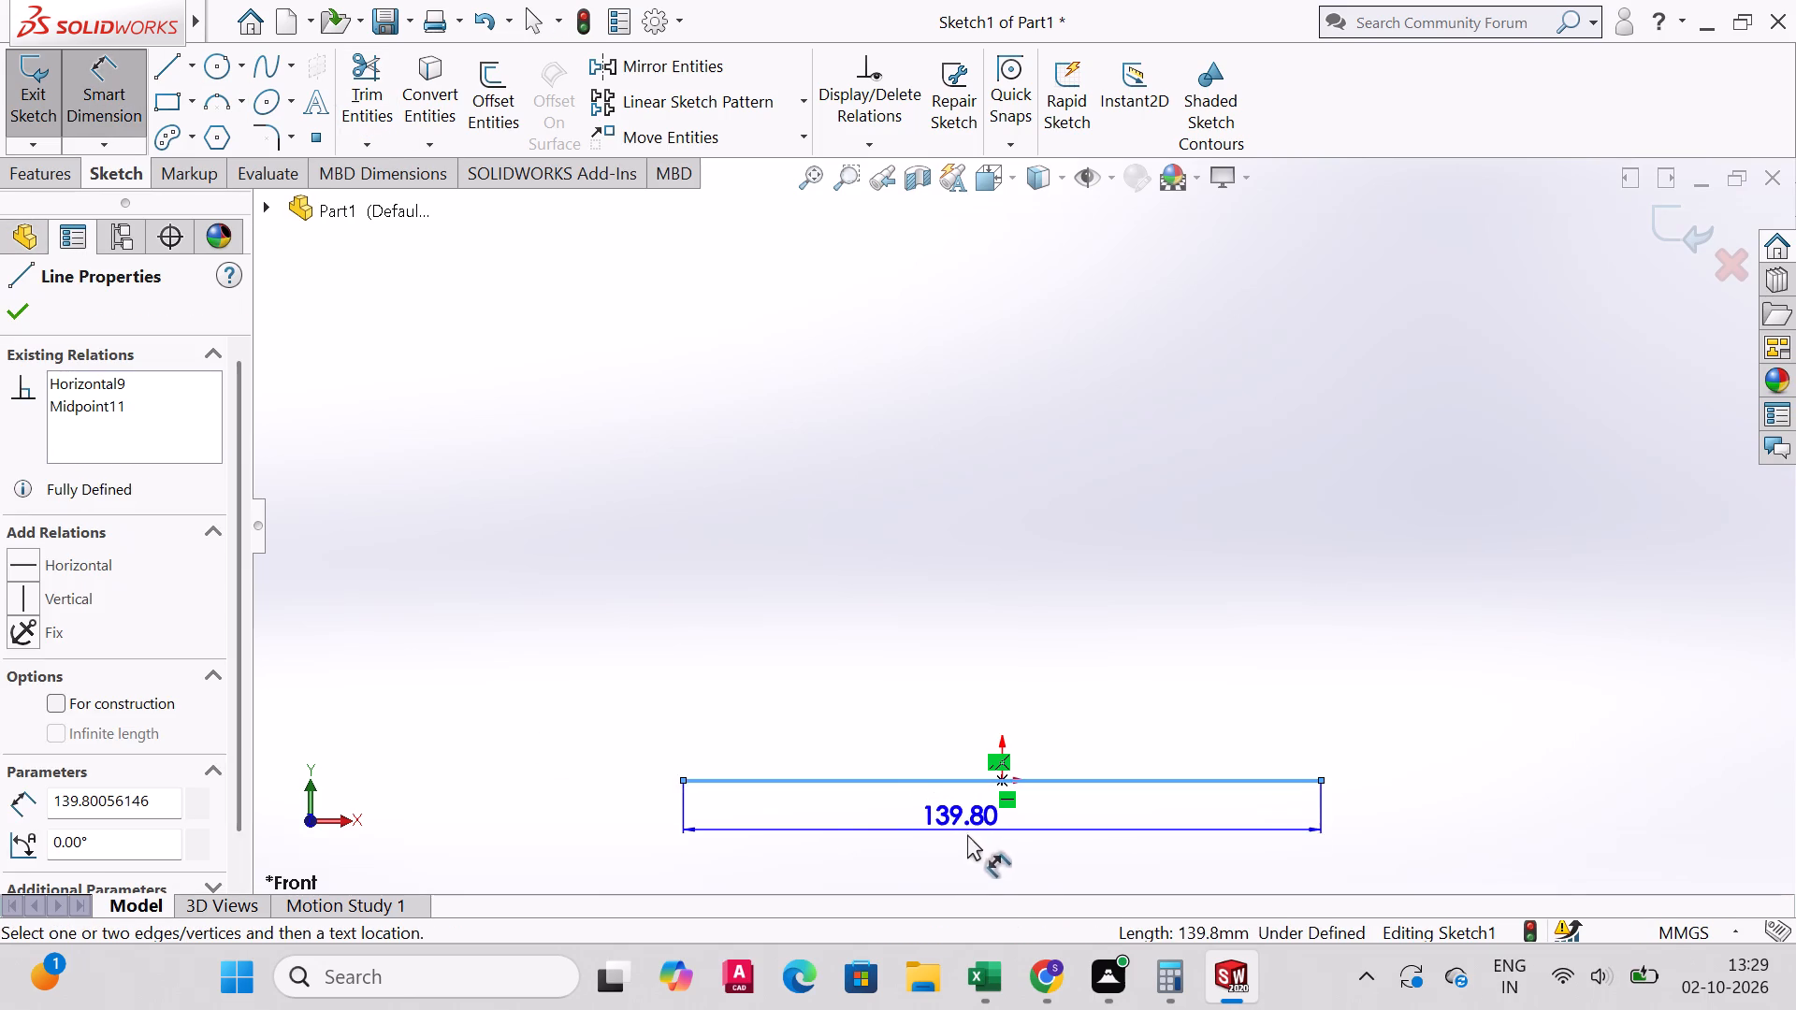
left_click(987, 869)
type("140")
key("Return")
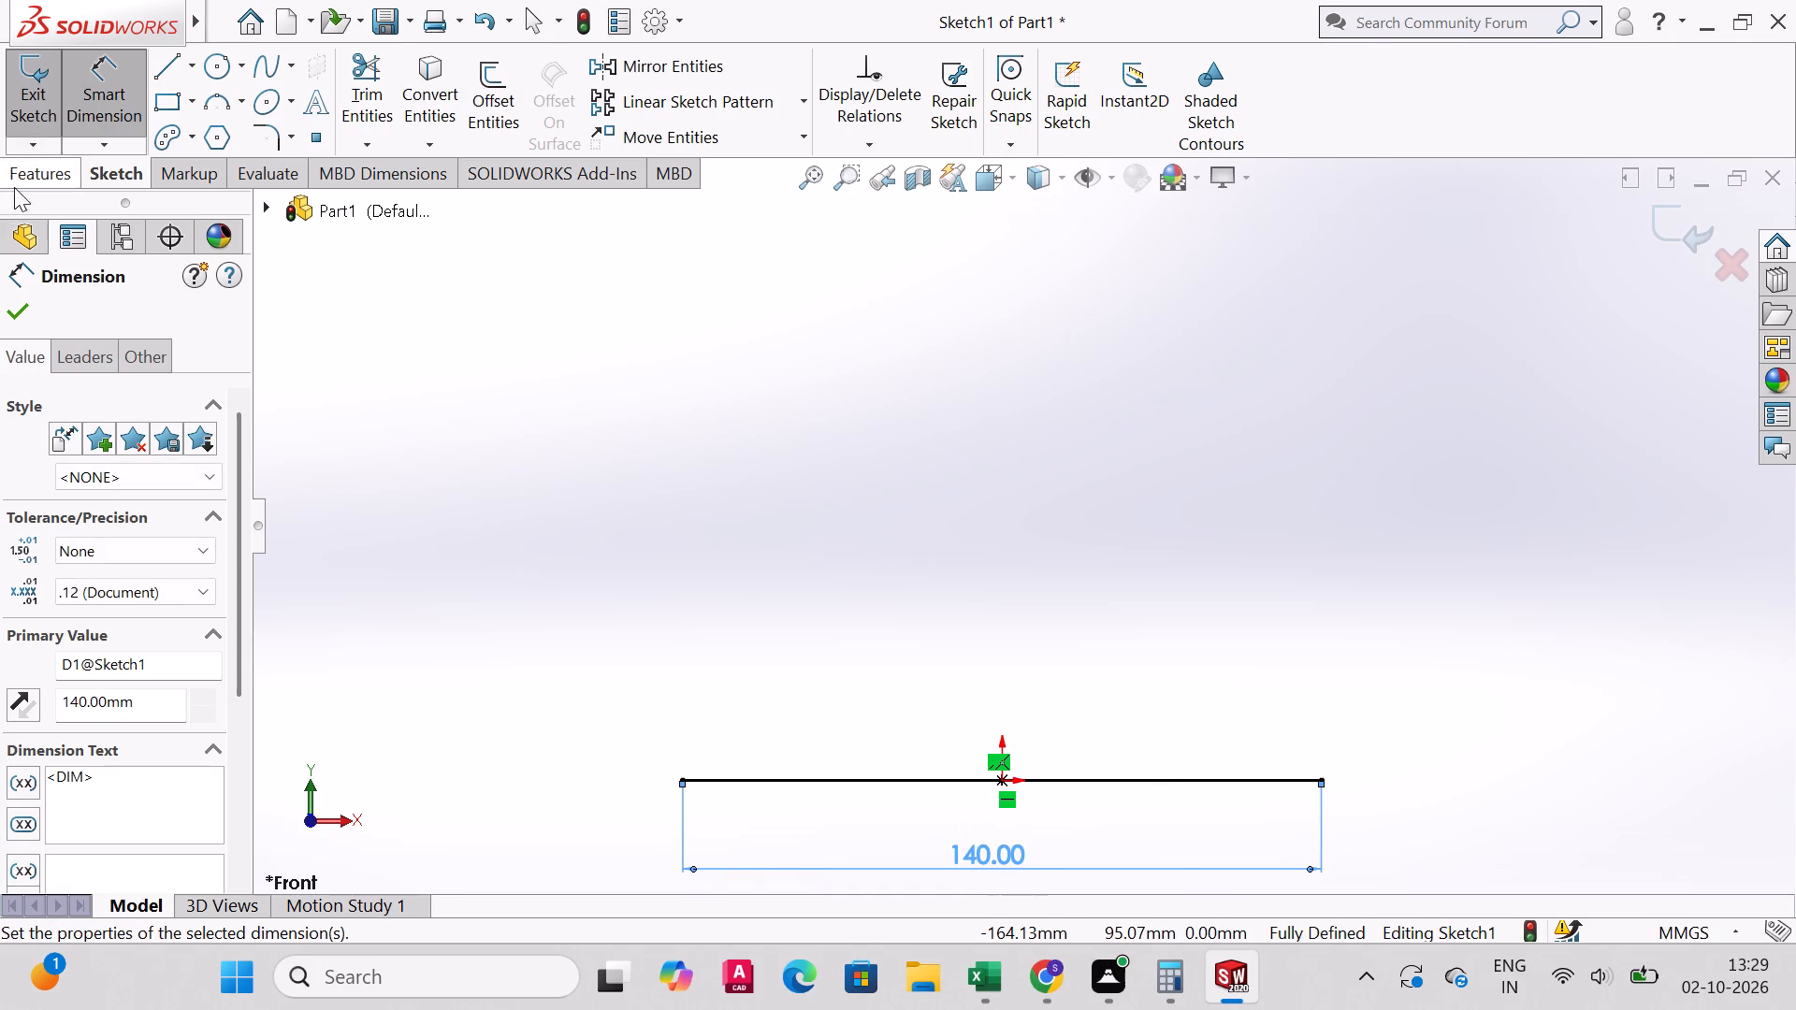
left_click(14, 306)
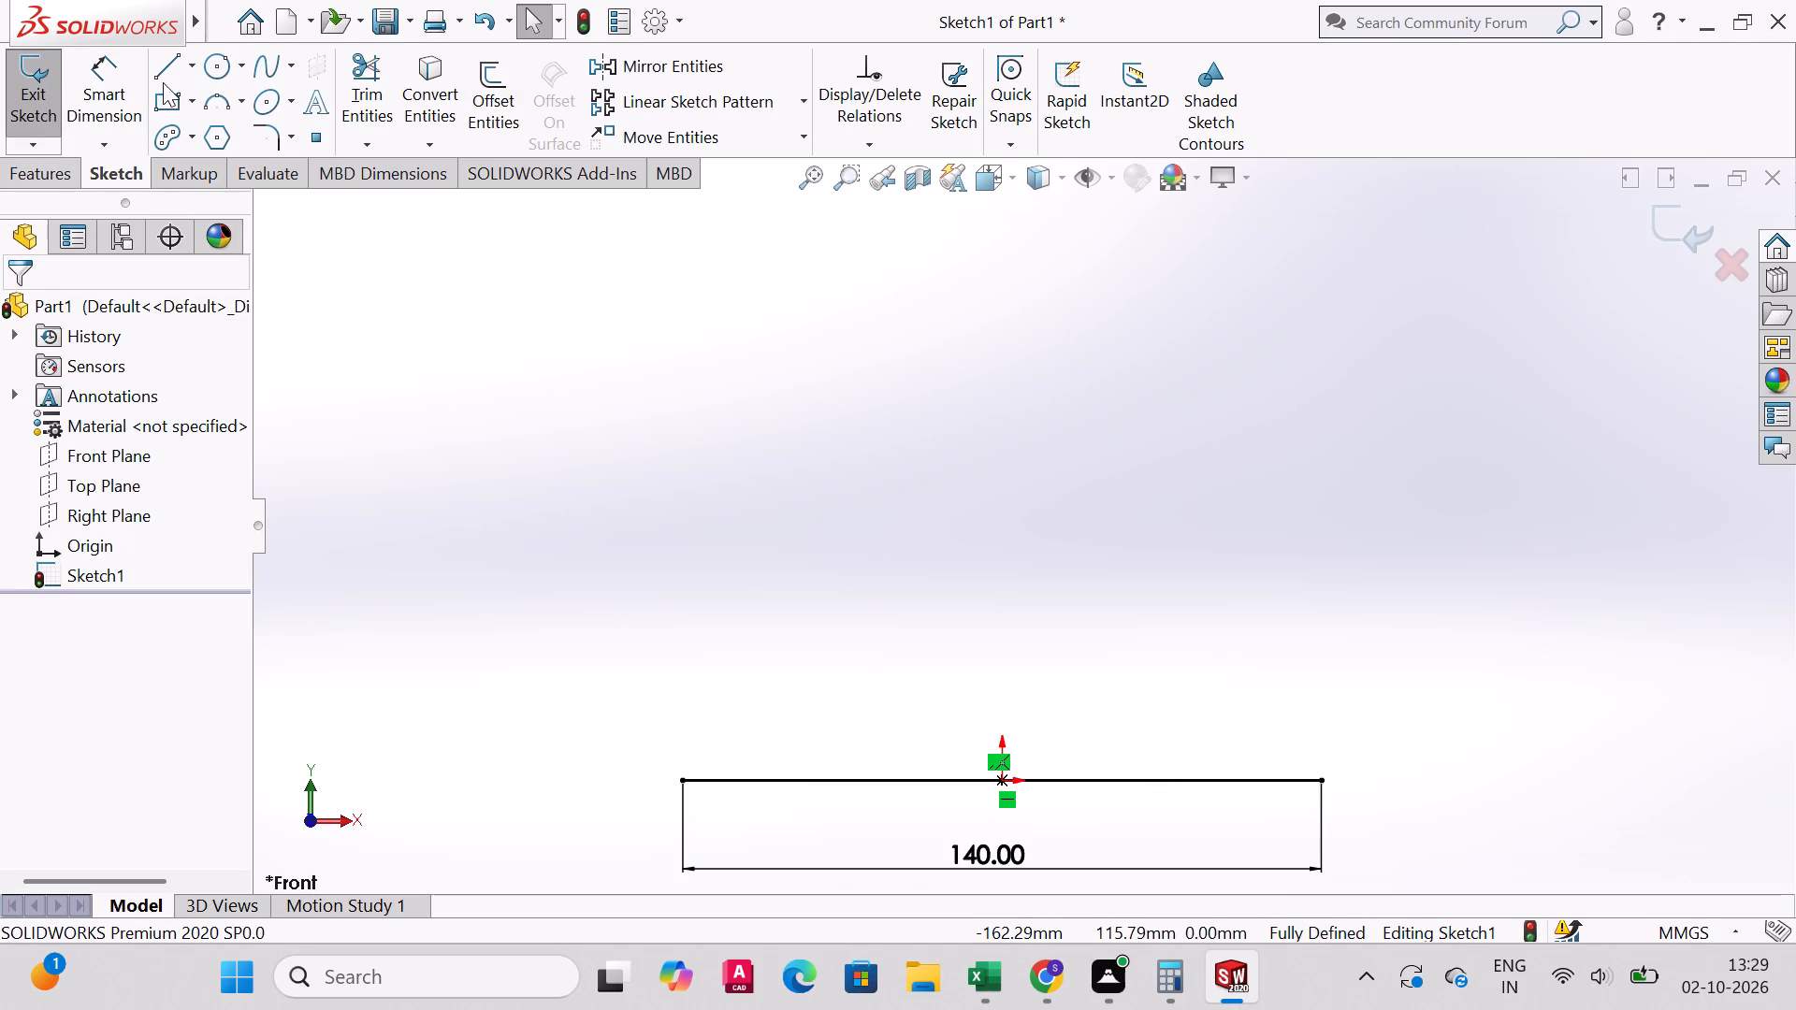
Sketch a vertical centerline about 43 mm long, rising from the origin.
left_click(190, 68)
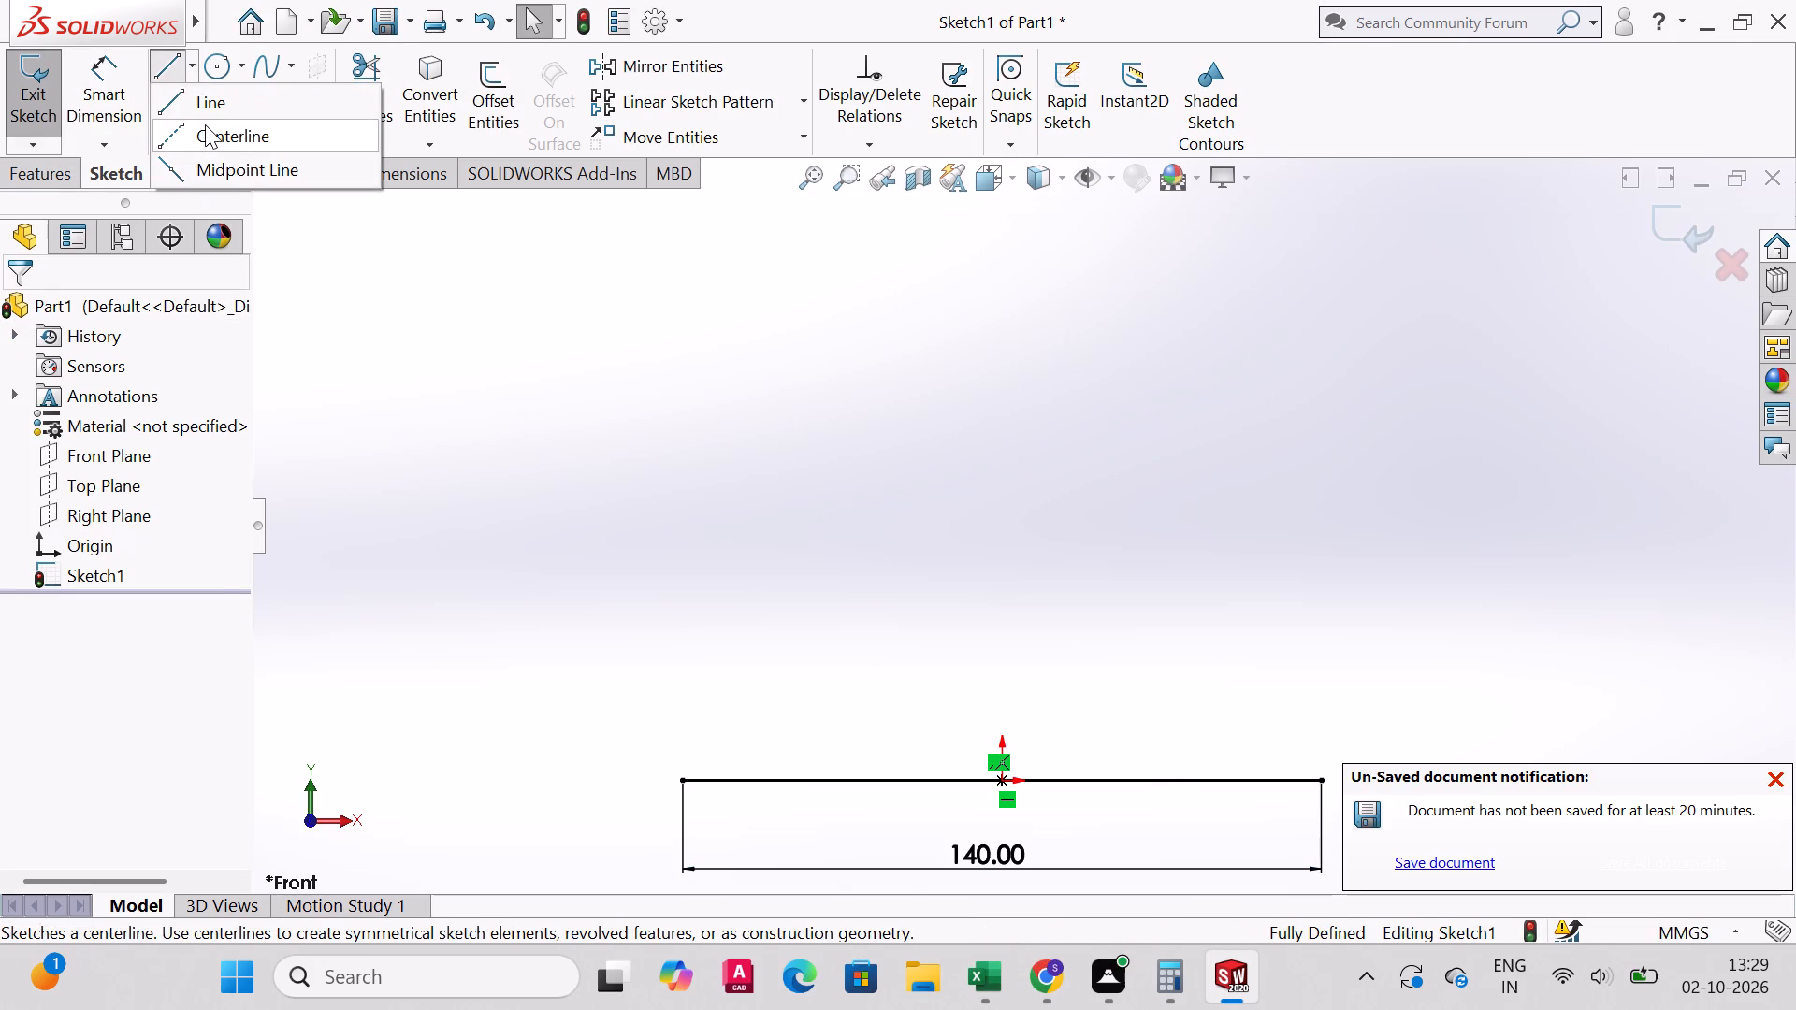
left_click(205, 123)
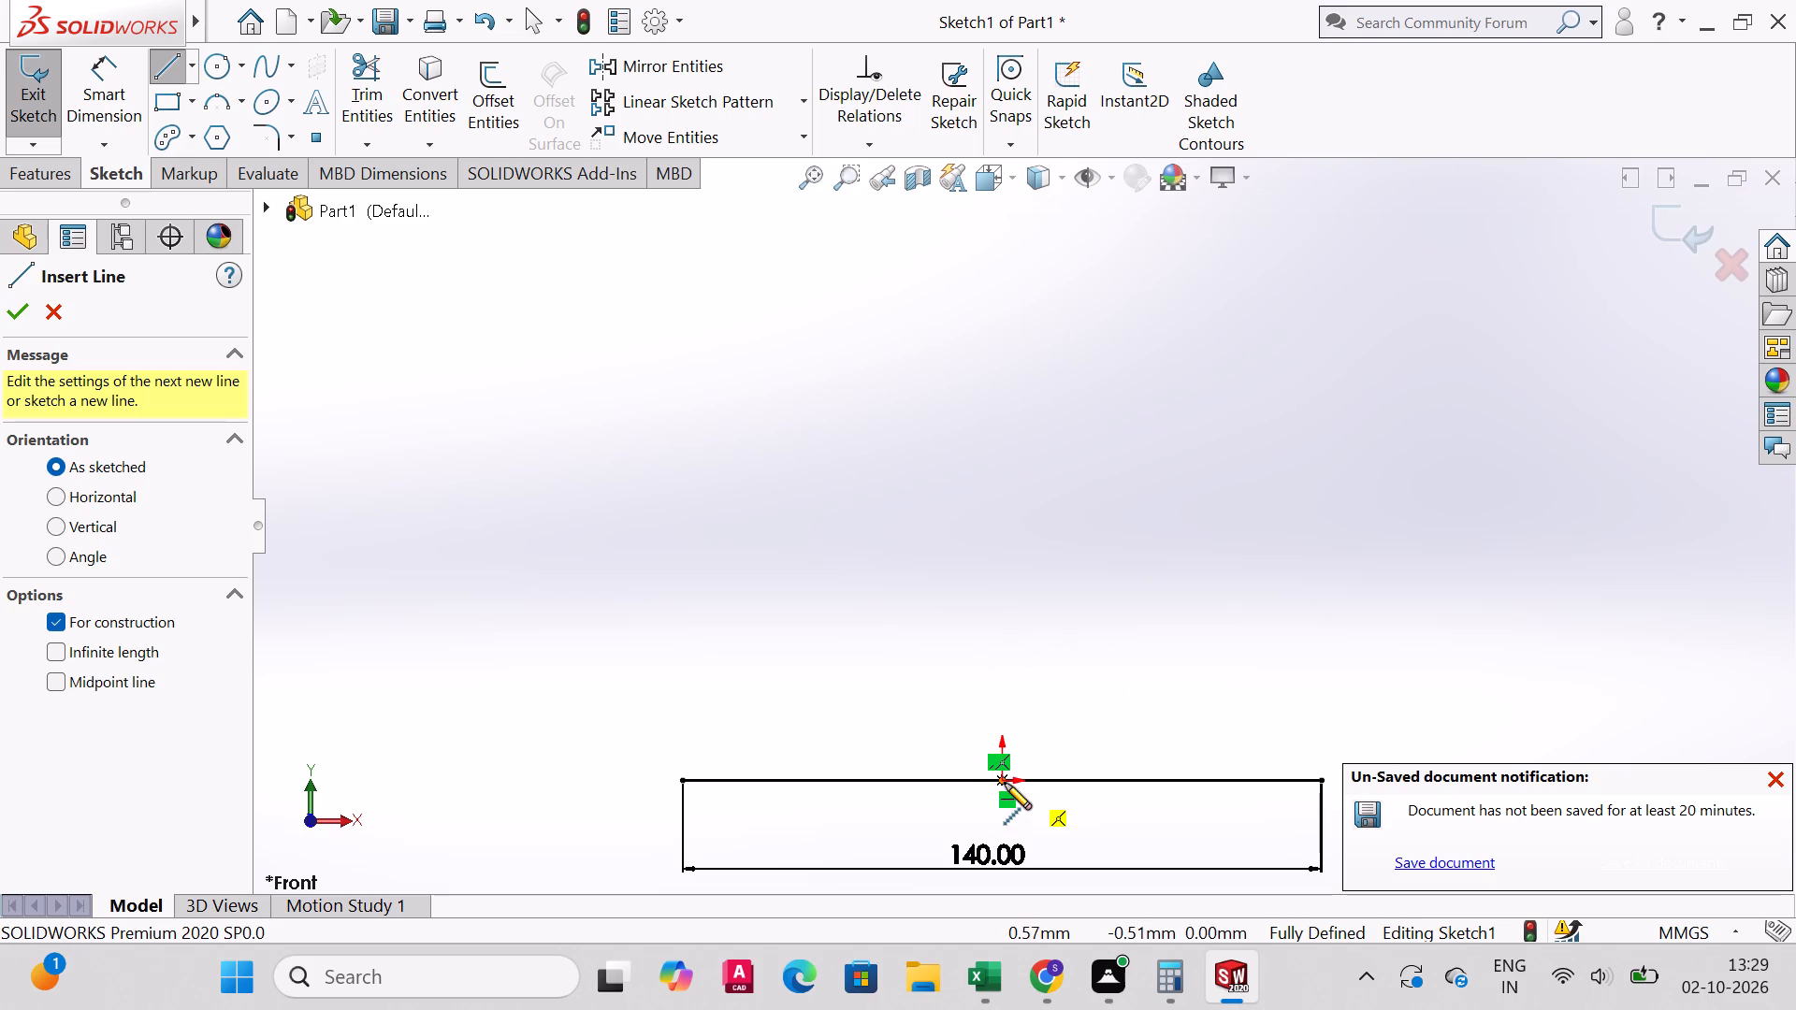
left_click(1005, 783)
left_click(1001, 584)
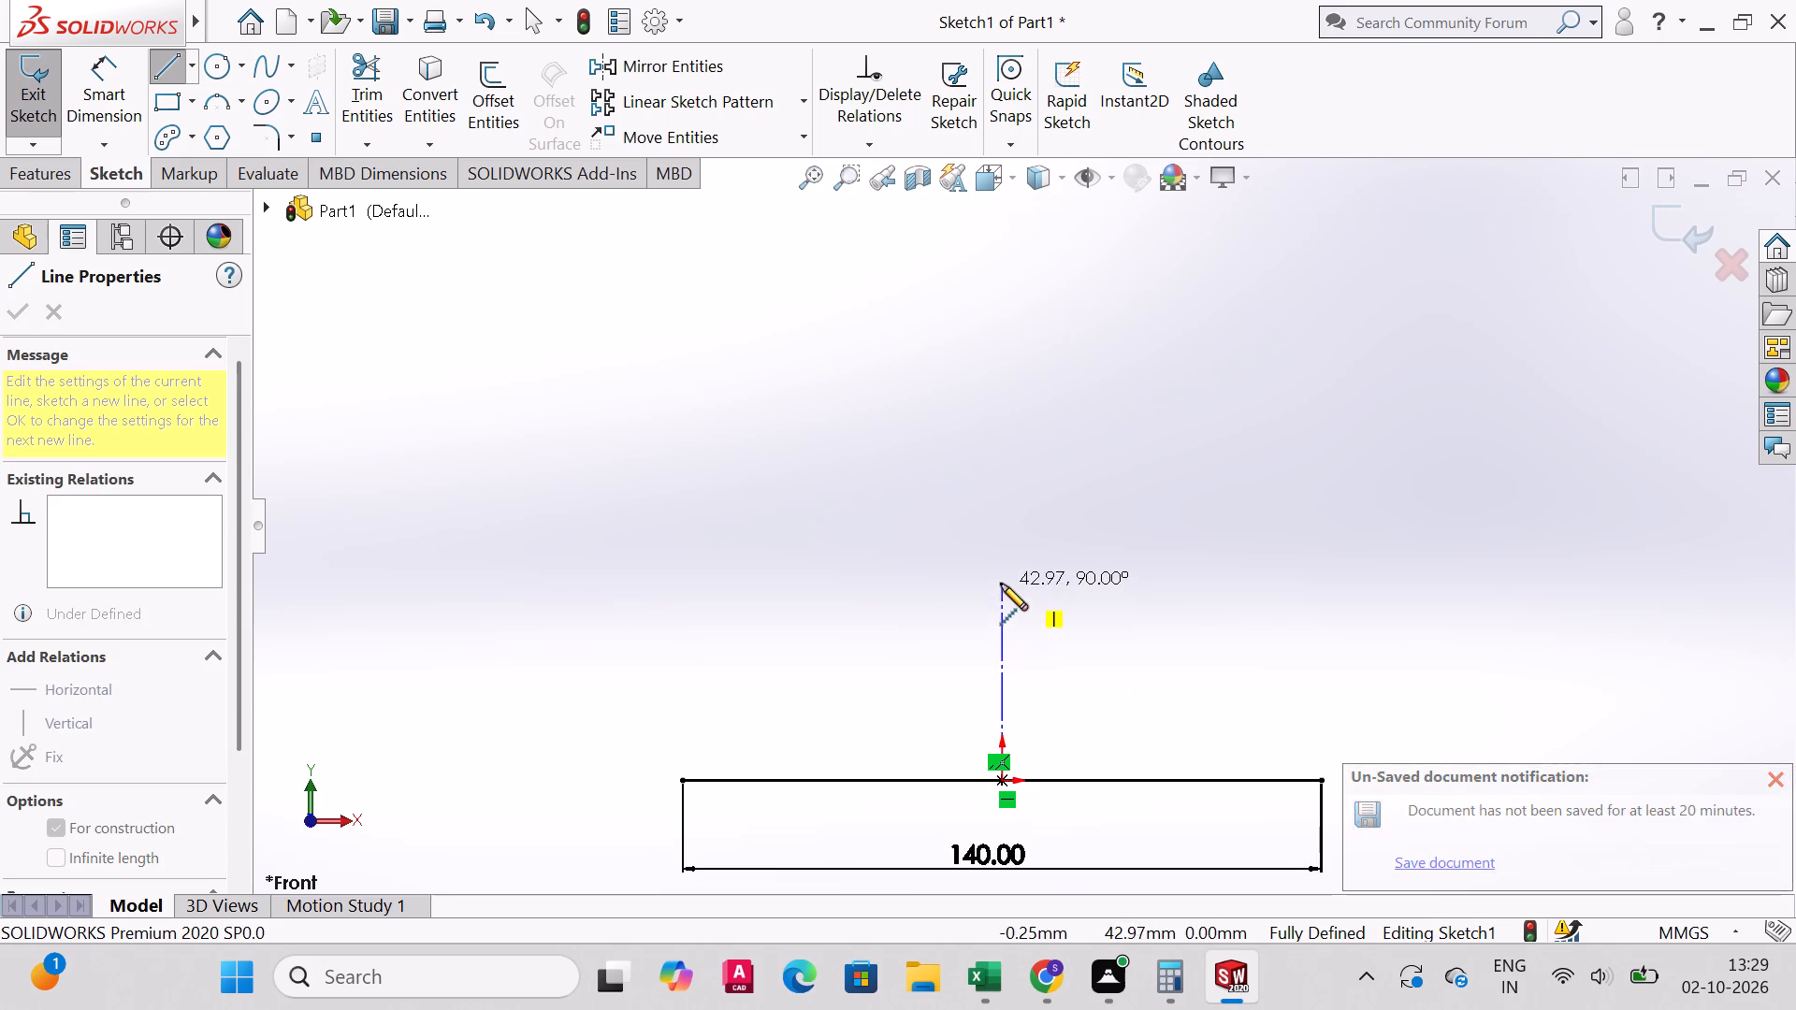
right_click(999, 582)
left_click(1046, 603)
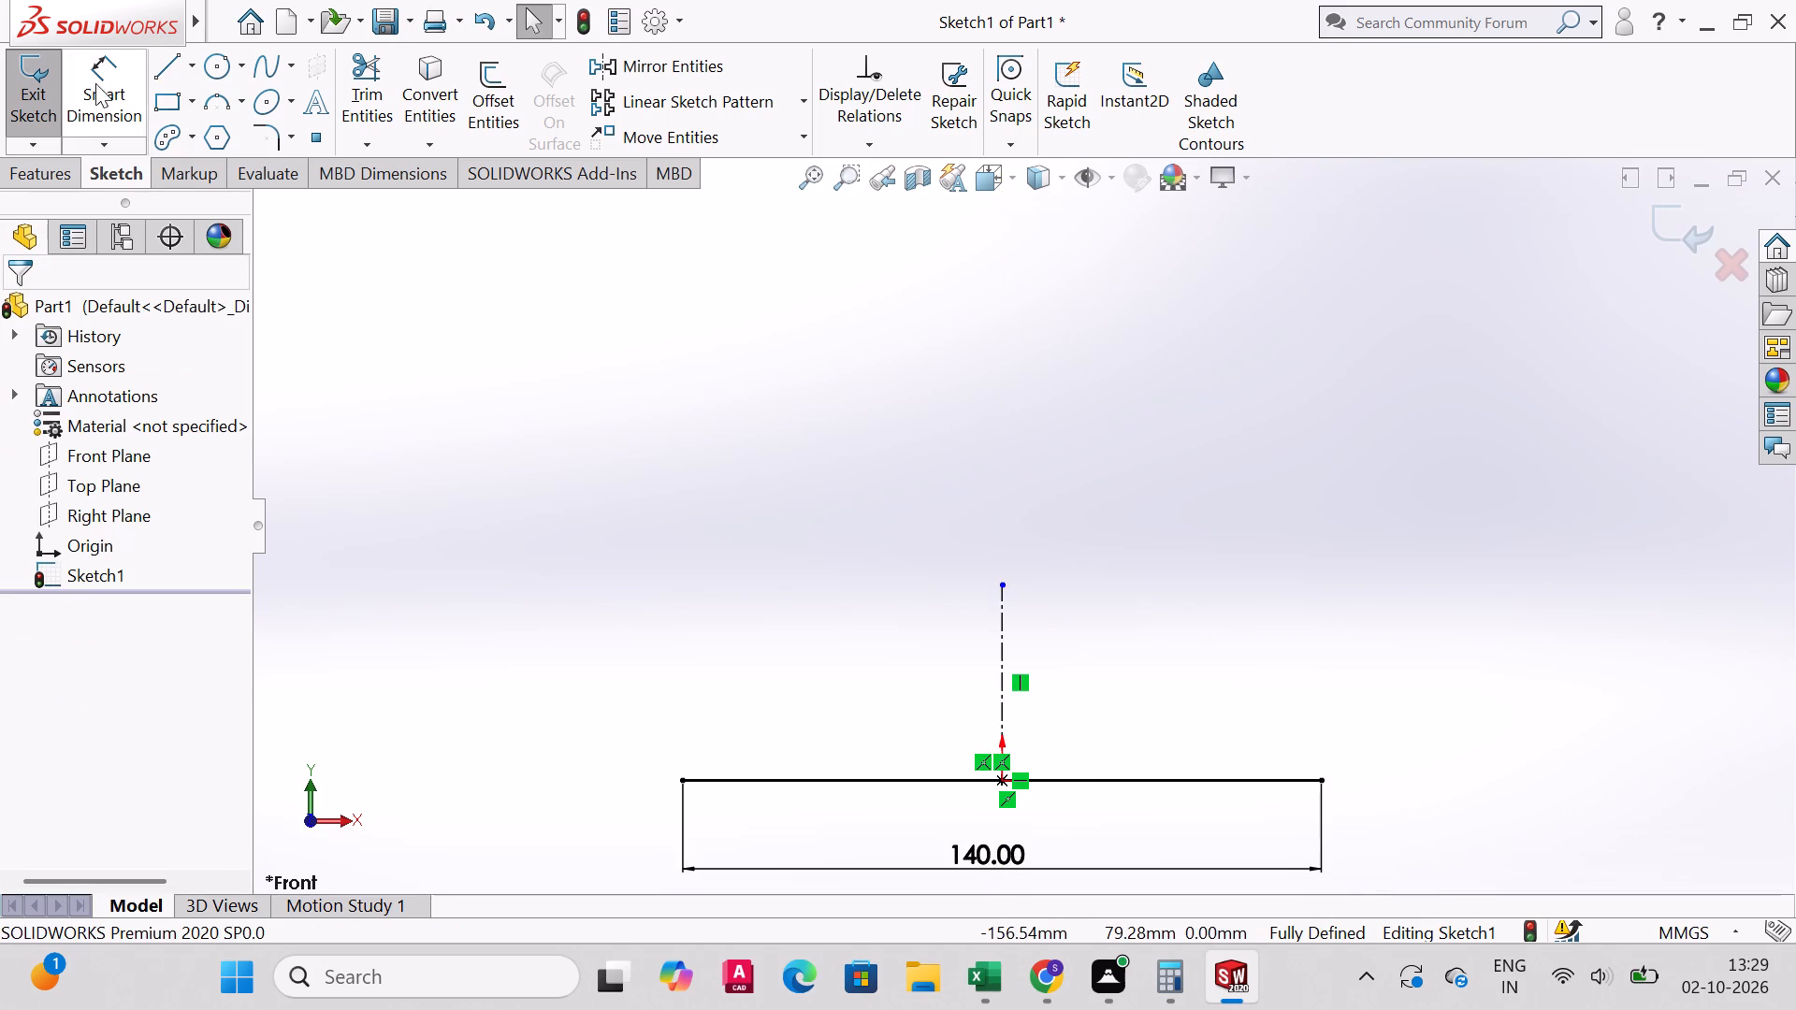
Dimension the vertical centerline's length as 48 mm, placing the dimension just to its right.
left_click(95, 79)
left_click(1005, 661)
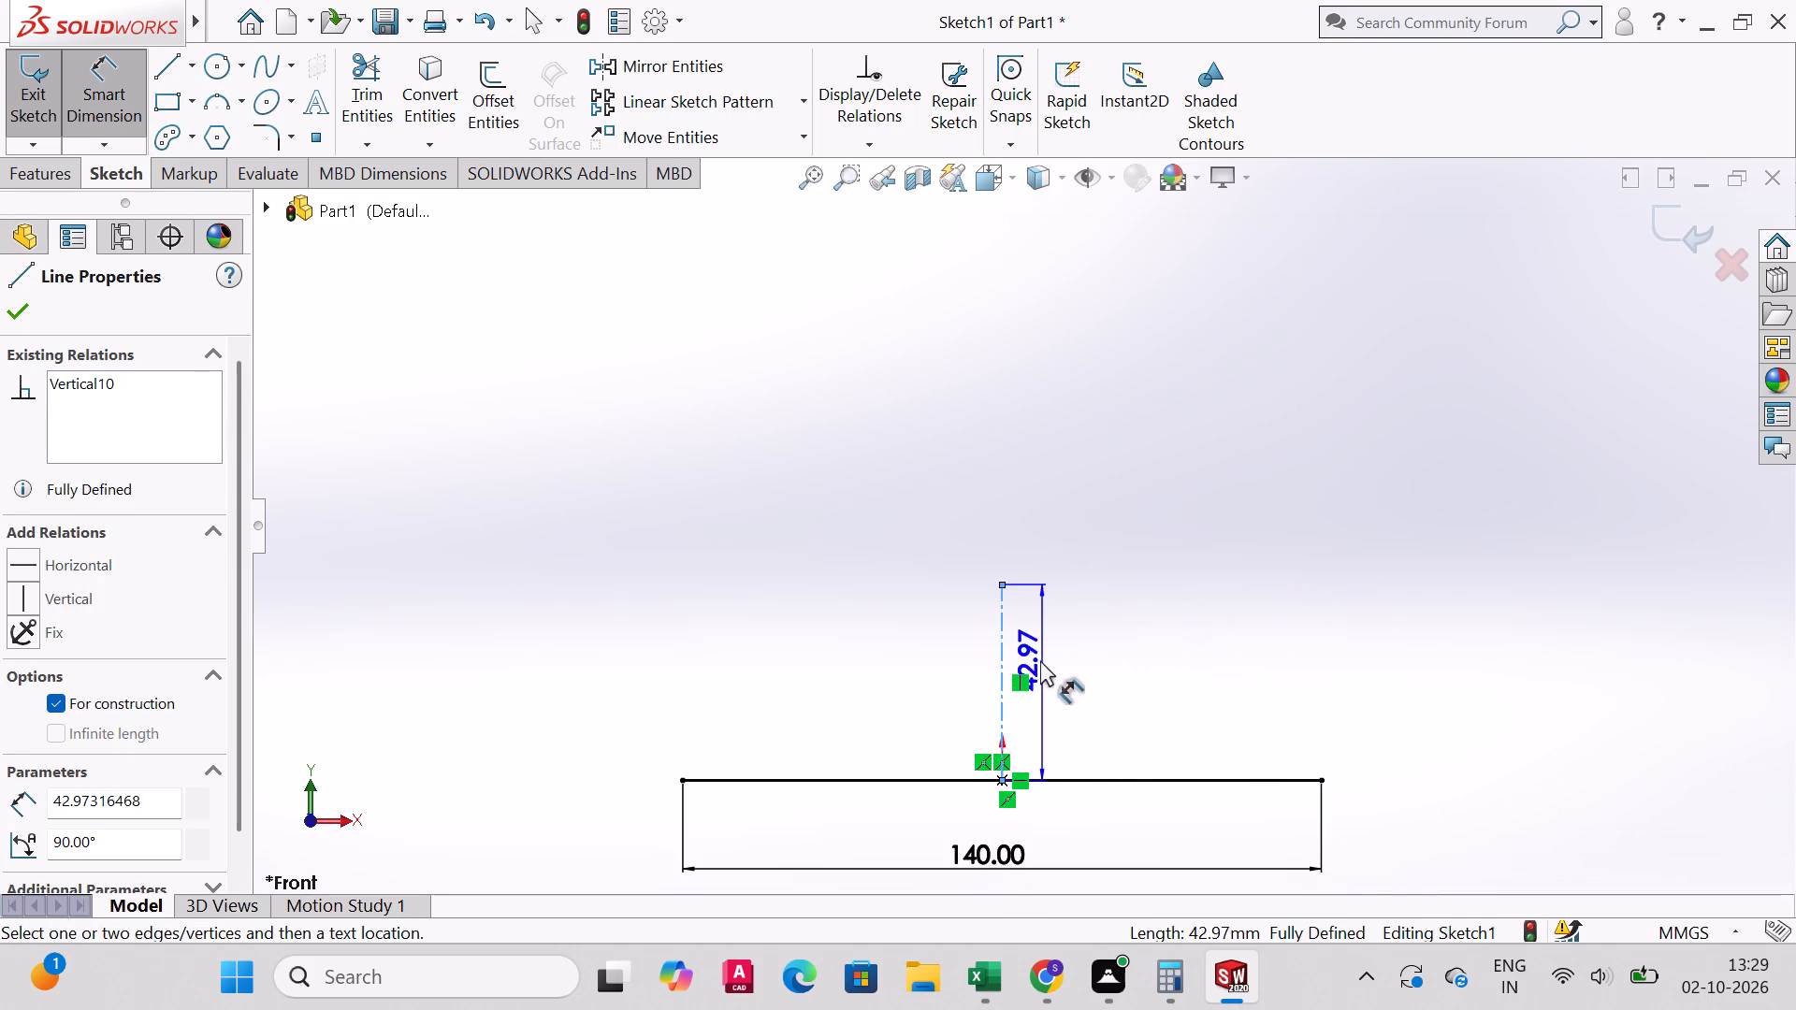
left_click(1027, 667)
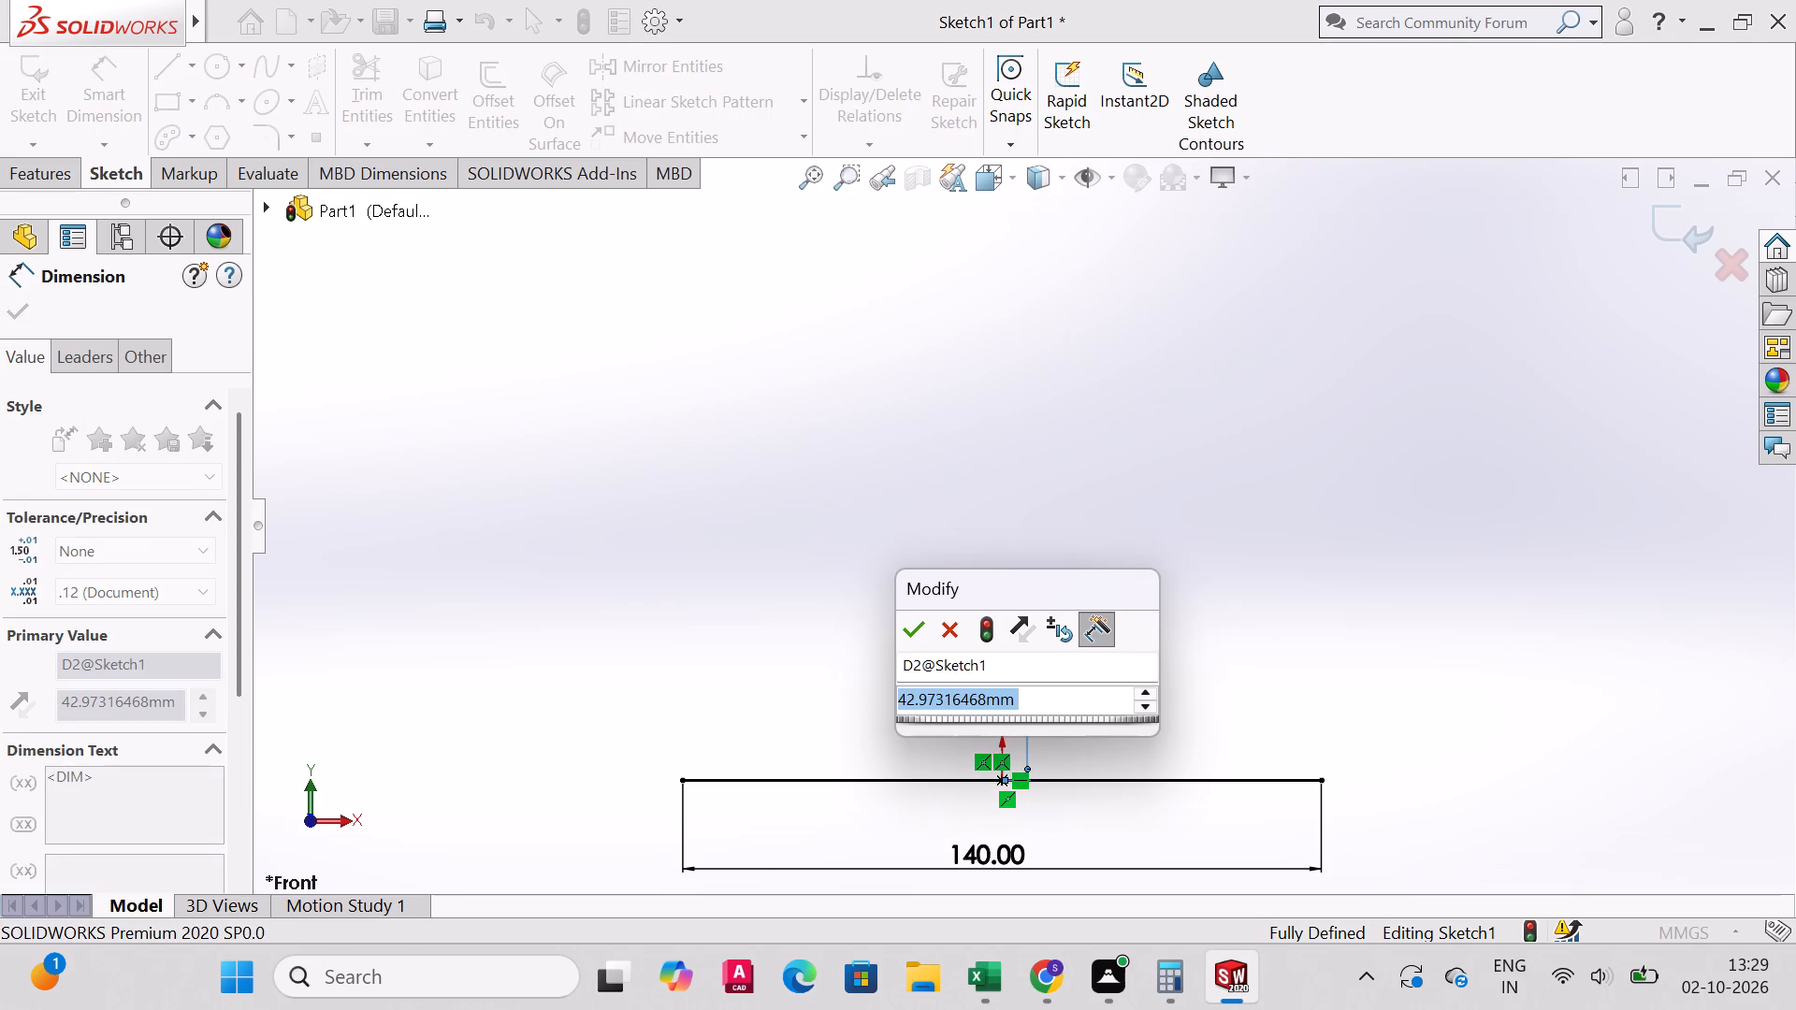
type("48")
key("Return")
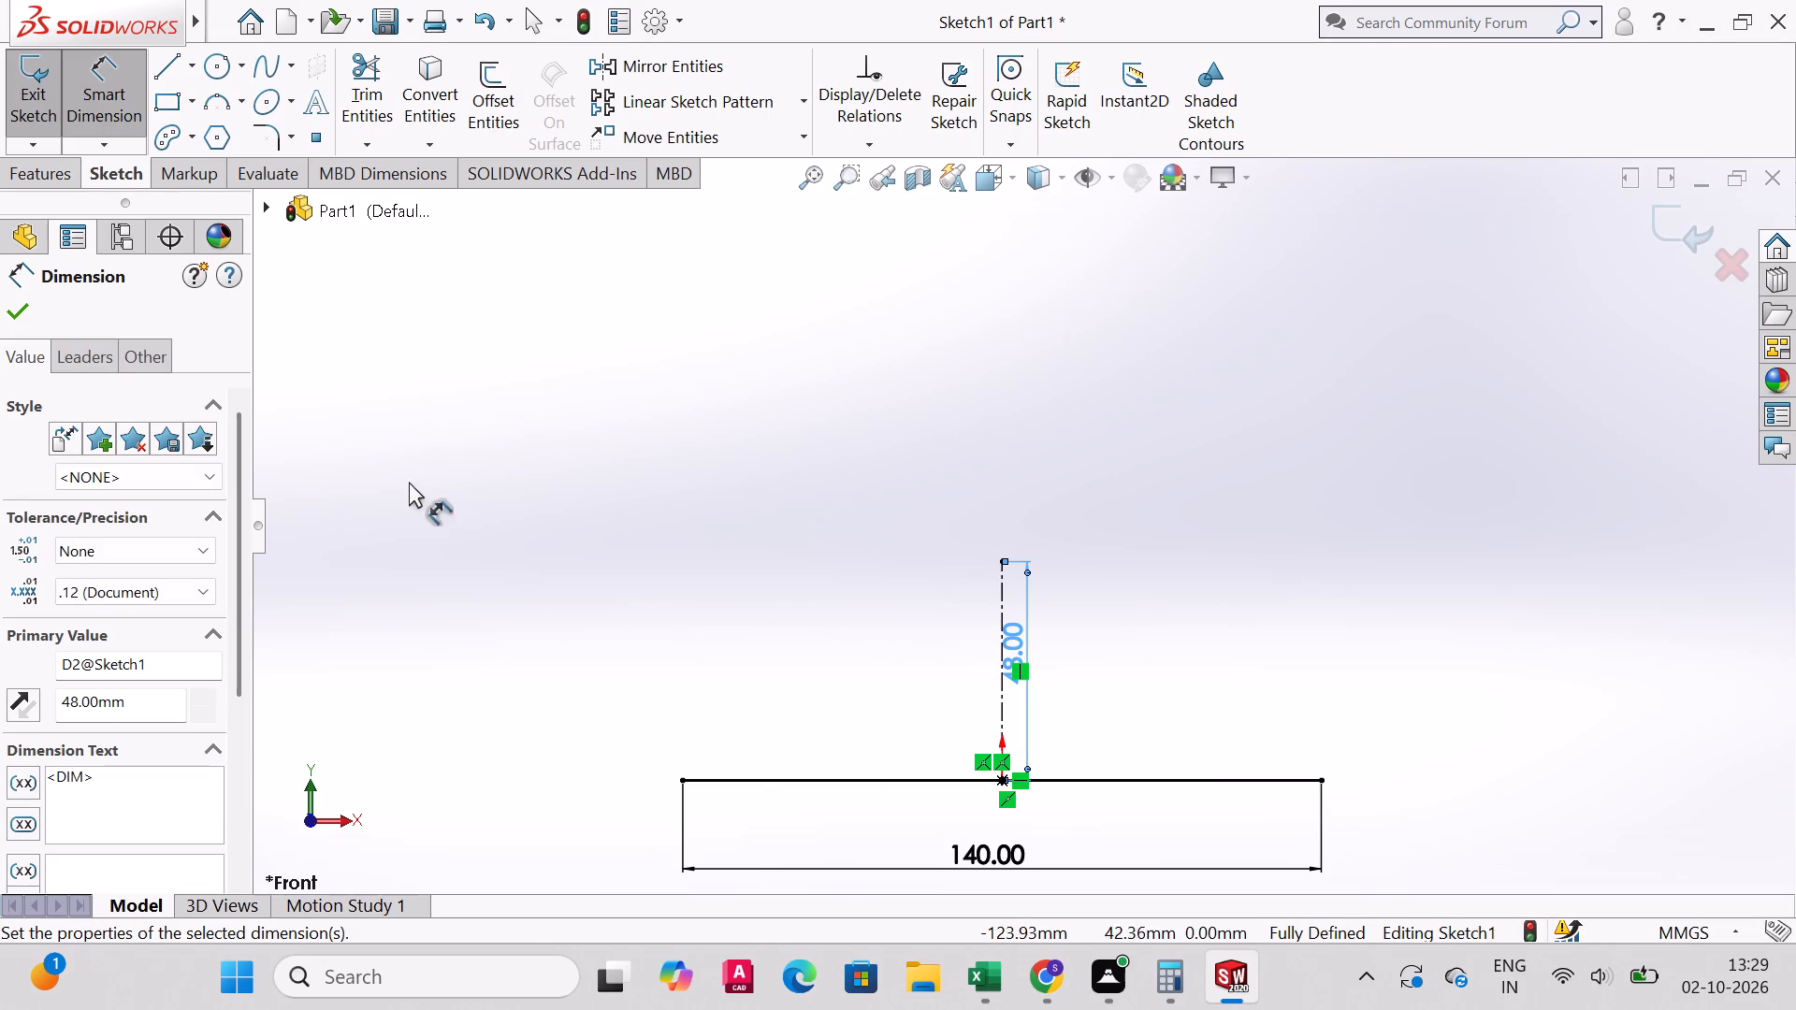
left_click(15, 313)
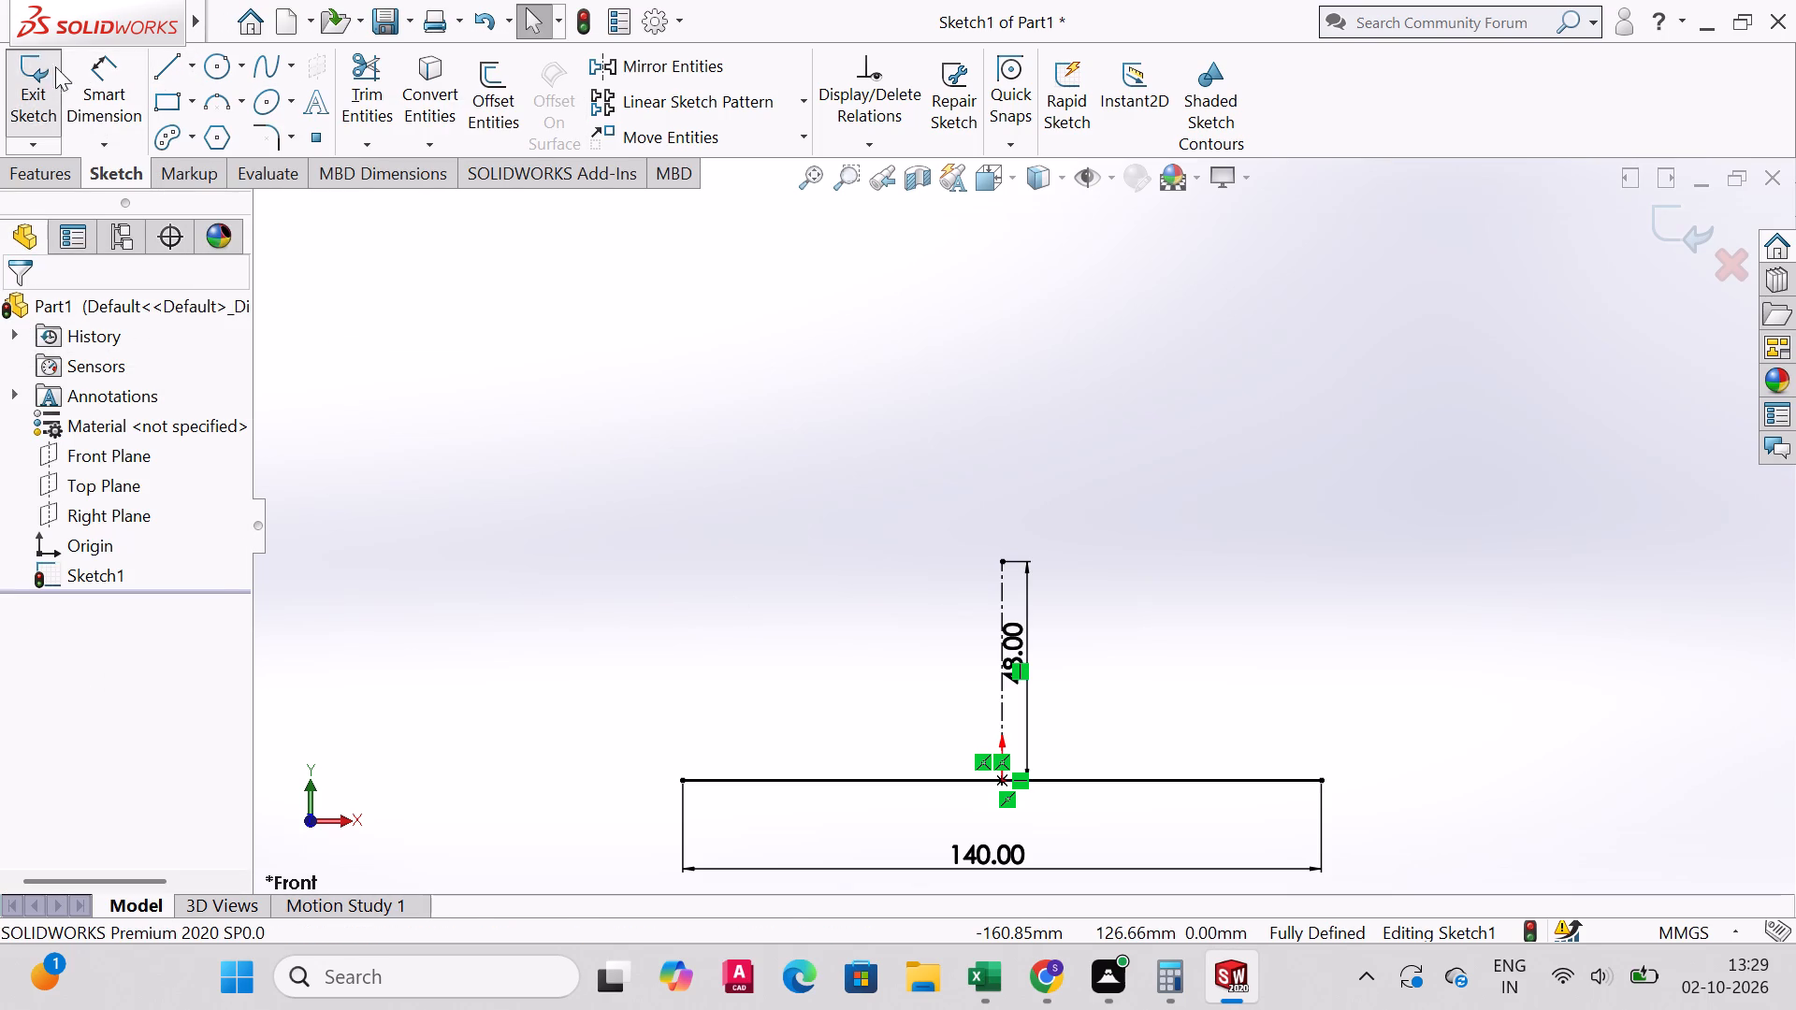
Sketch a vertical line about 58 mm long upward from the left end of the base line.
left_click(167, 65)
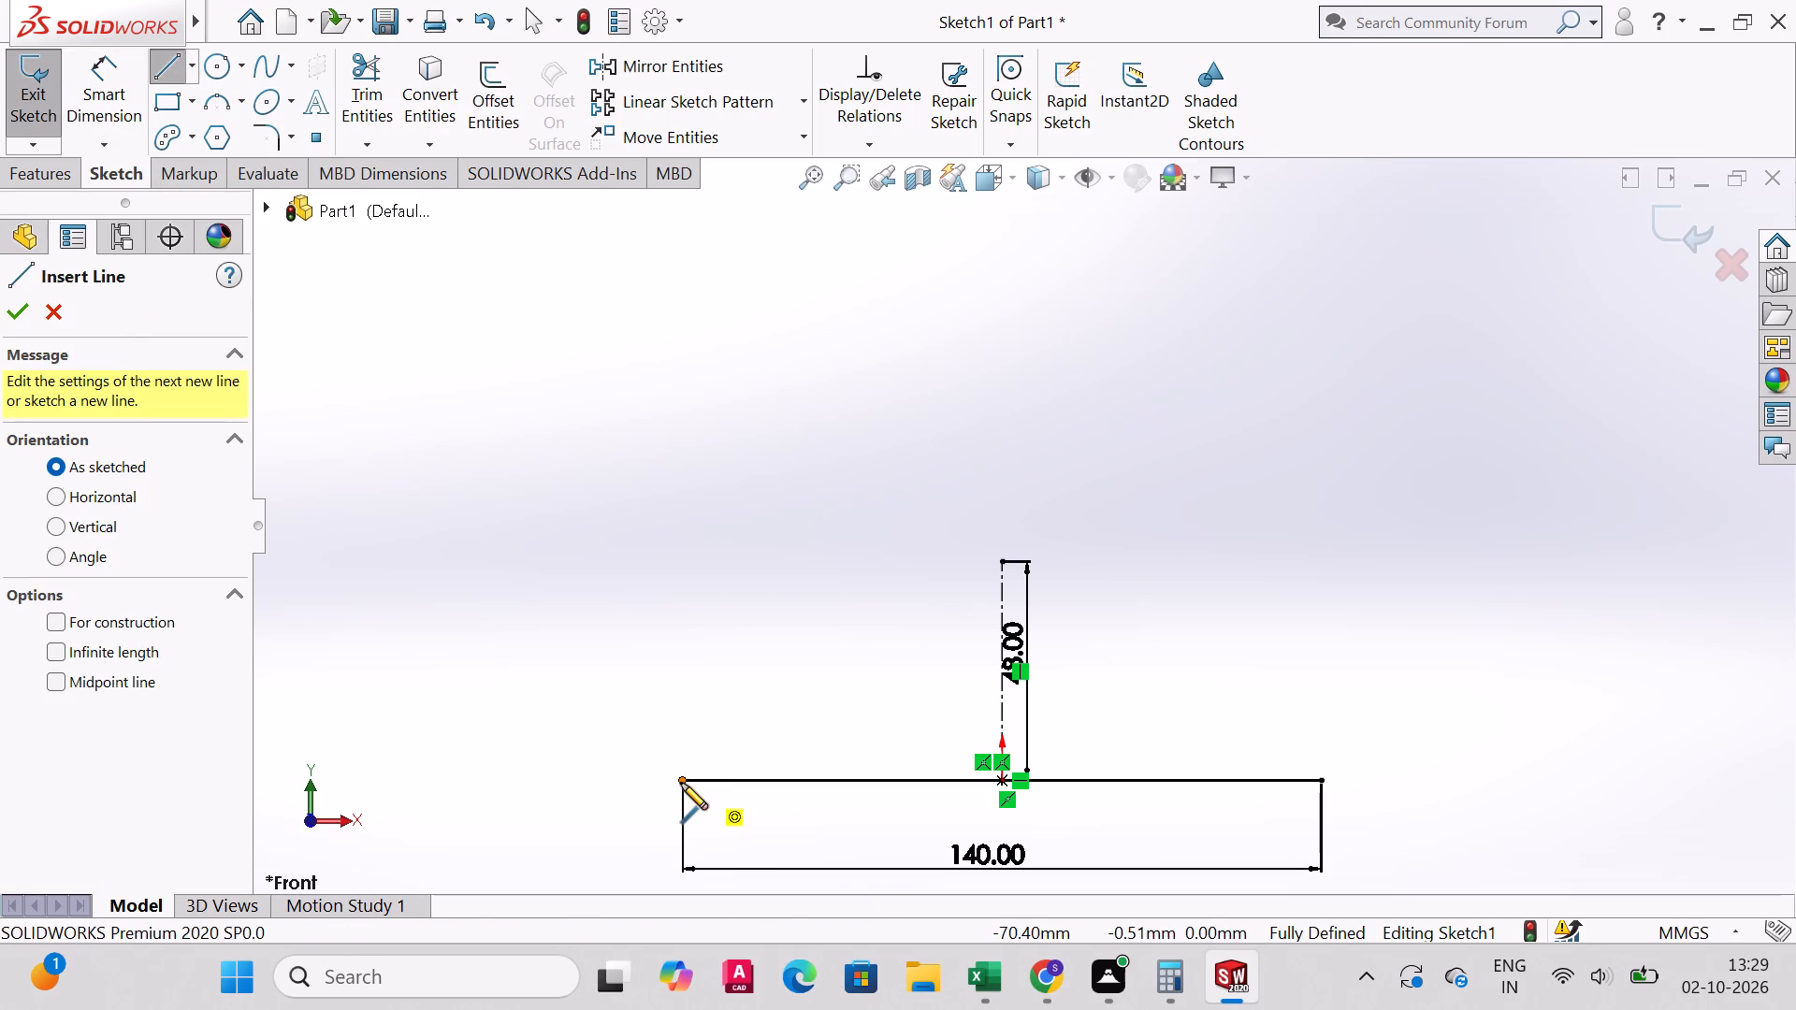
left_click(682, 781)
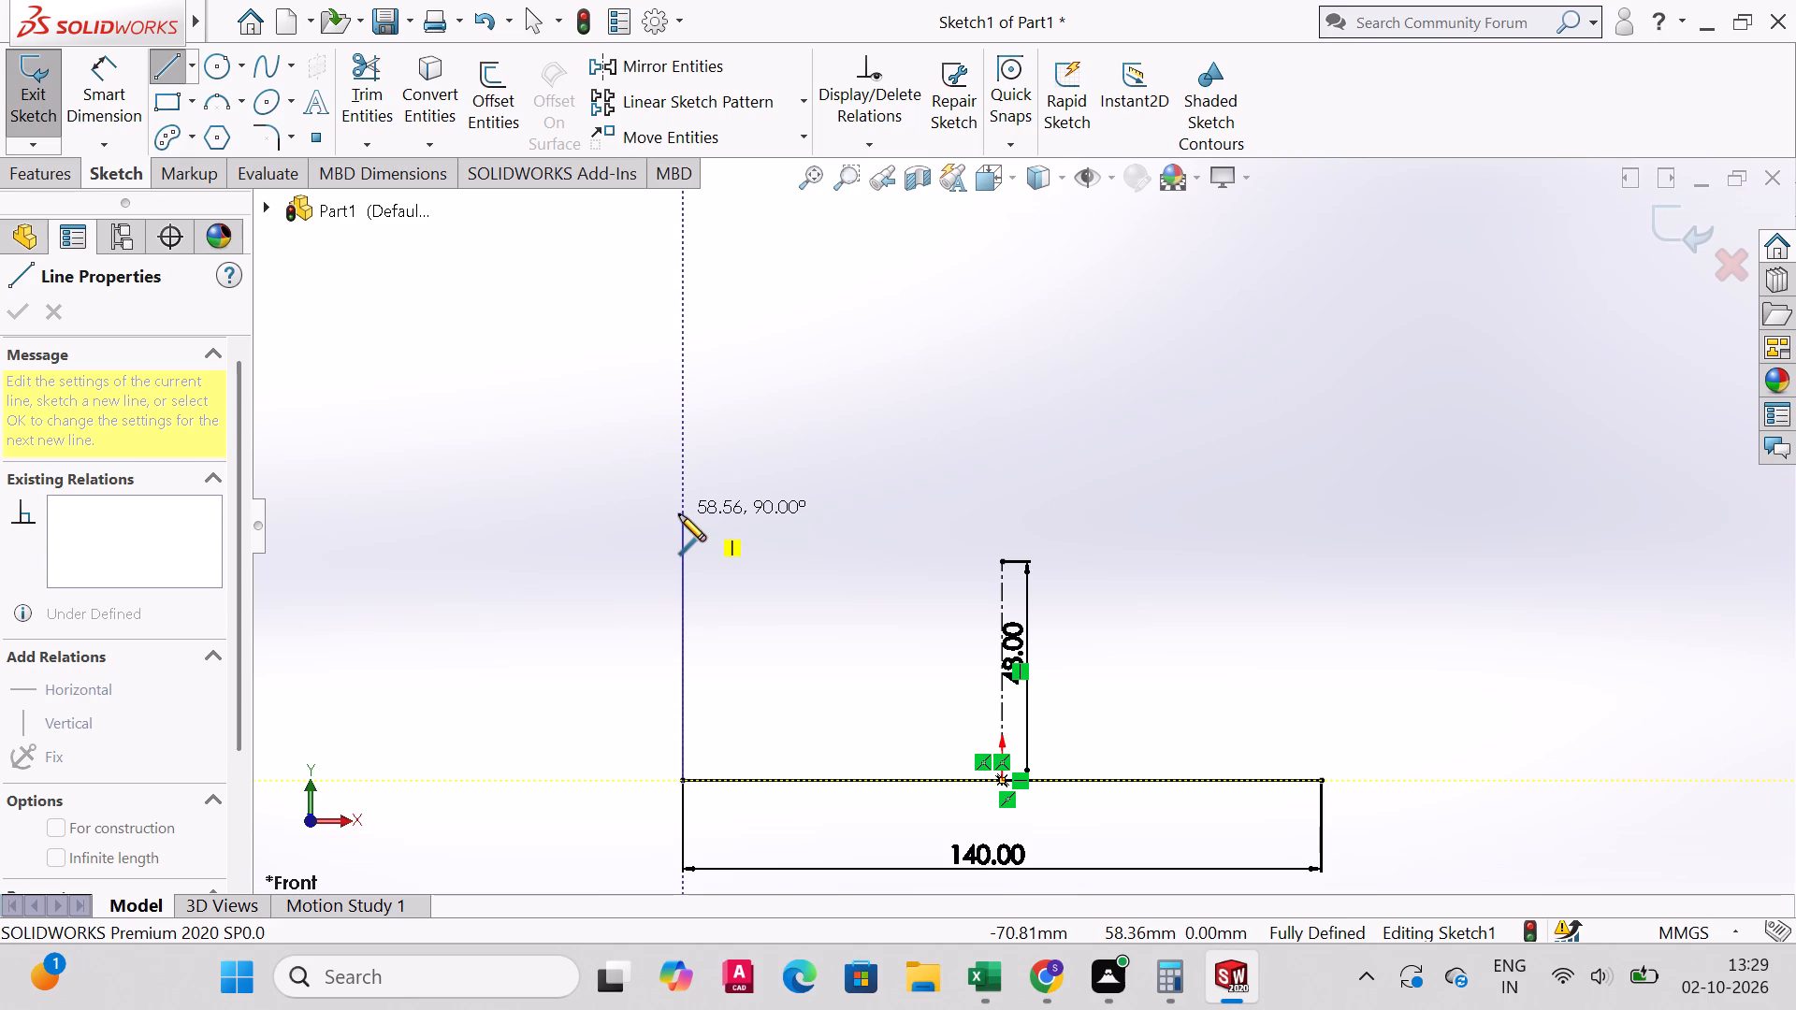
left_click(679, 516)
right_click(679, 516)
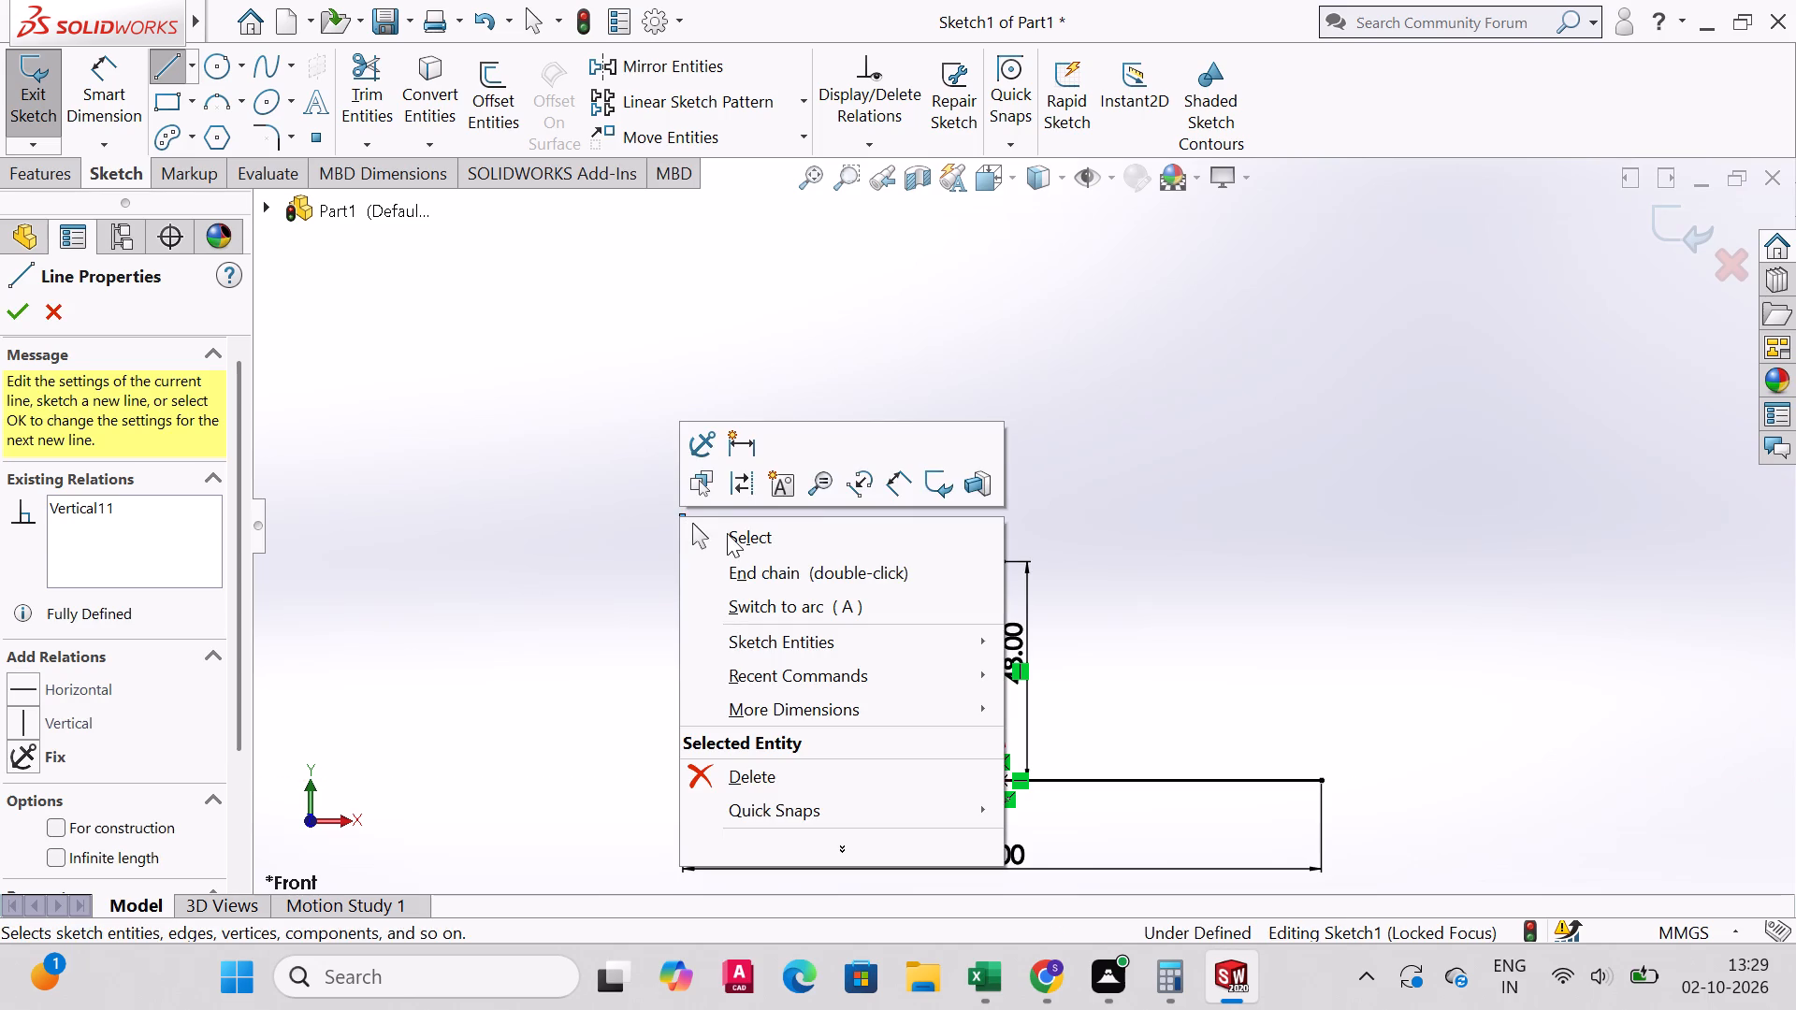
left_click(728, 533)
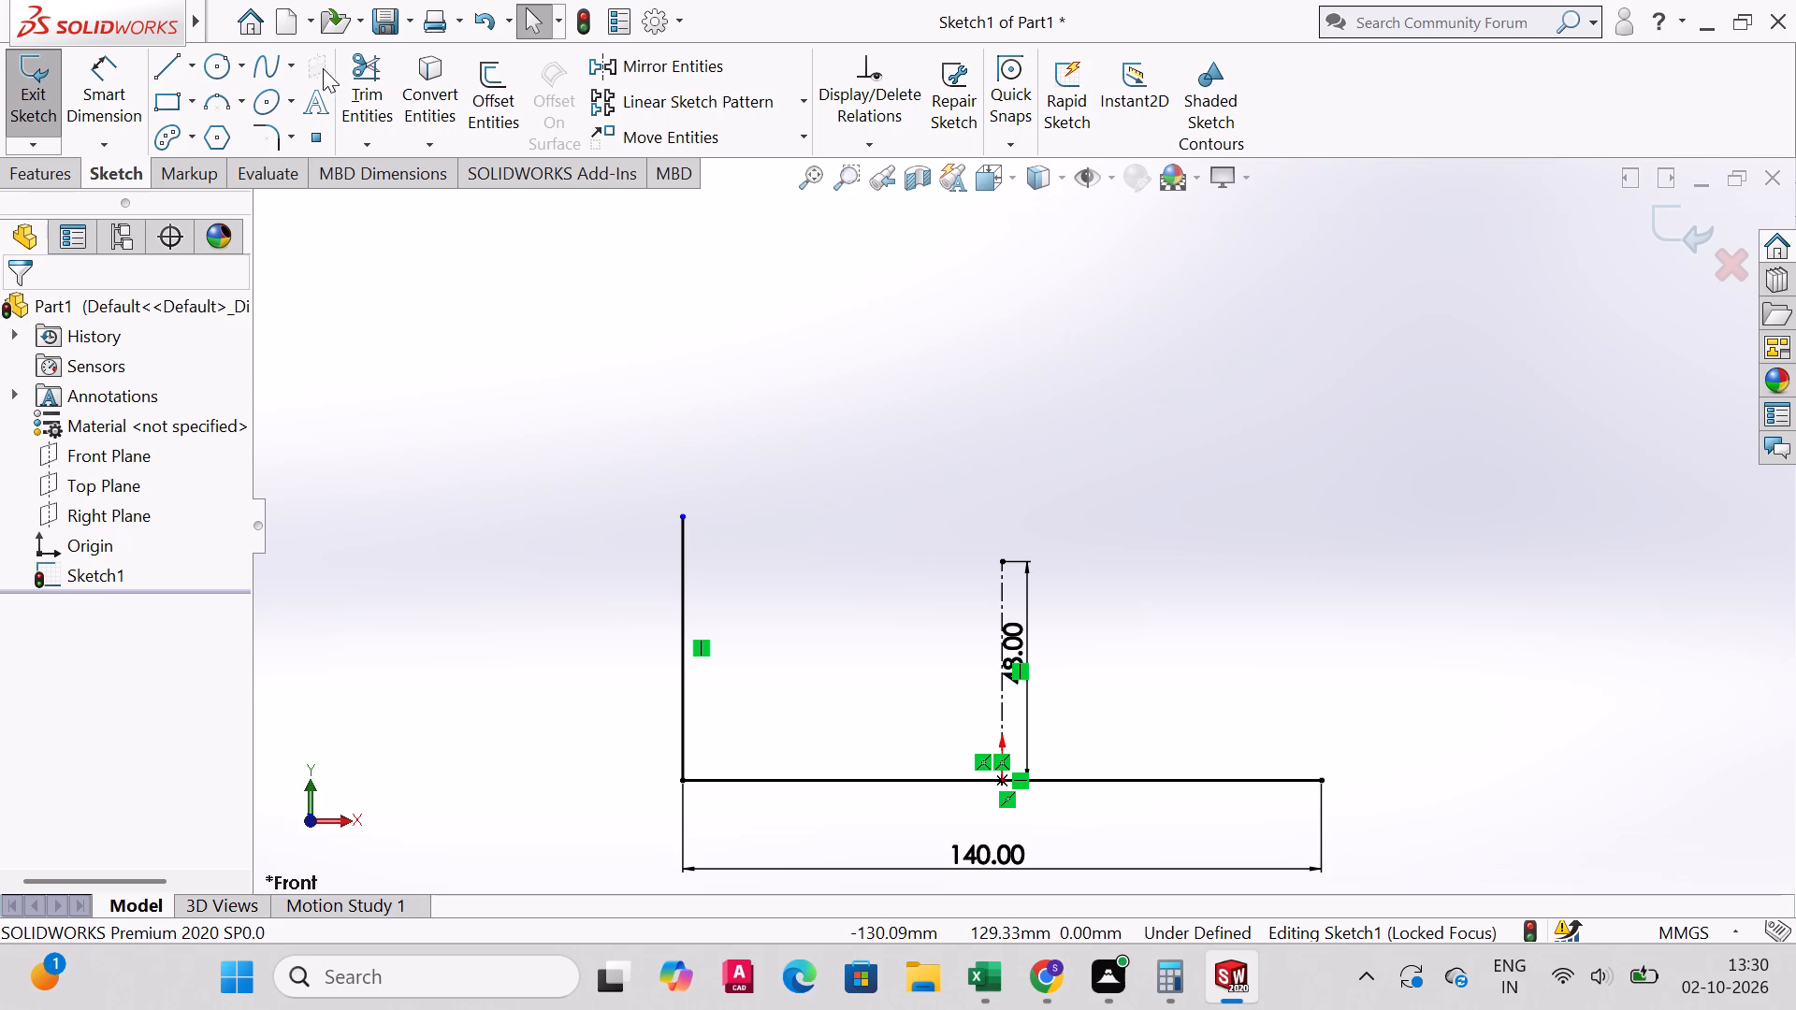
Dimension the left vertical line's length as 56 mm, placing the dimension outside the profile to its left.
left_click(109, 84)
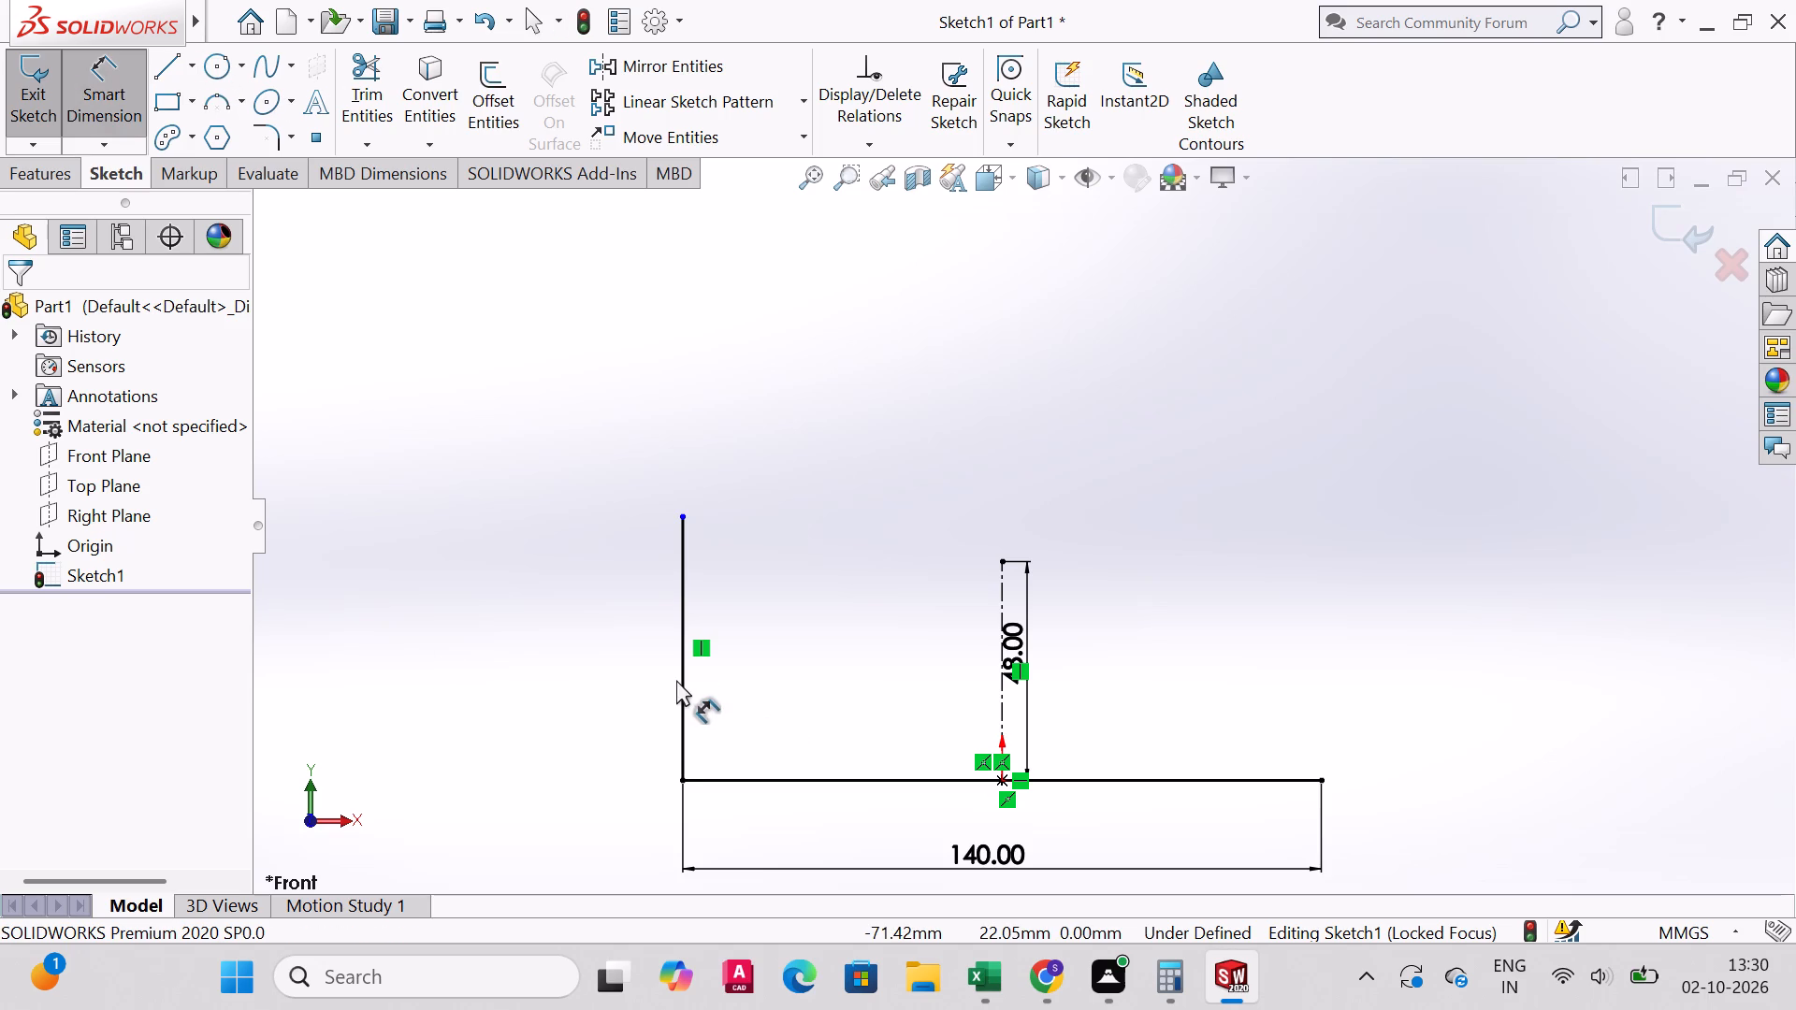
left_click(681, 674)
left_click(605, 684)
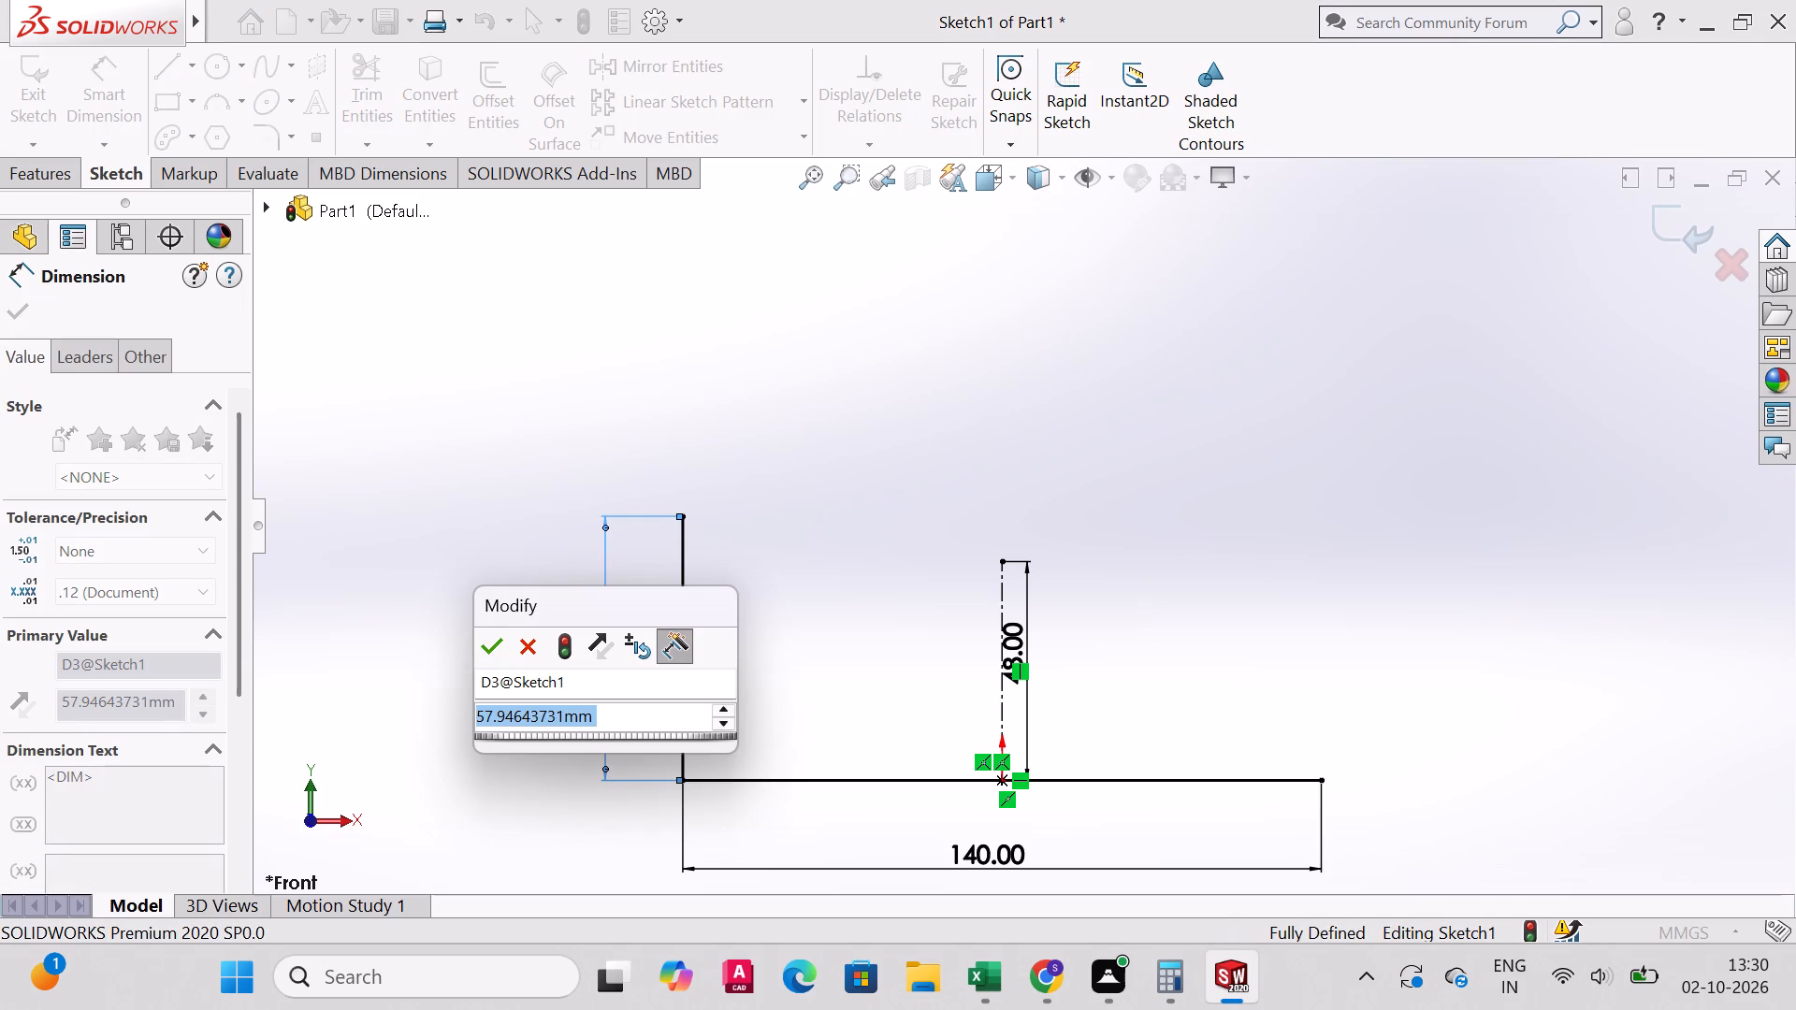
type("56")
key("Return")
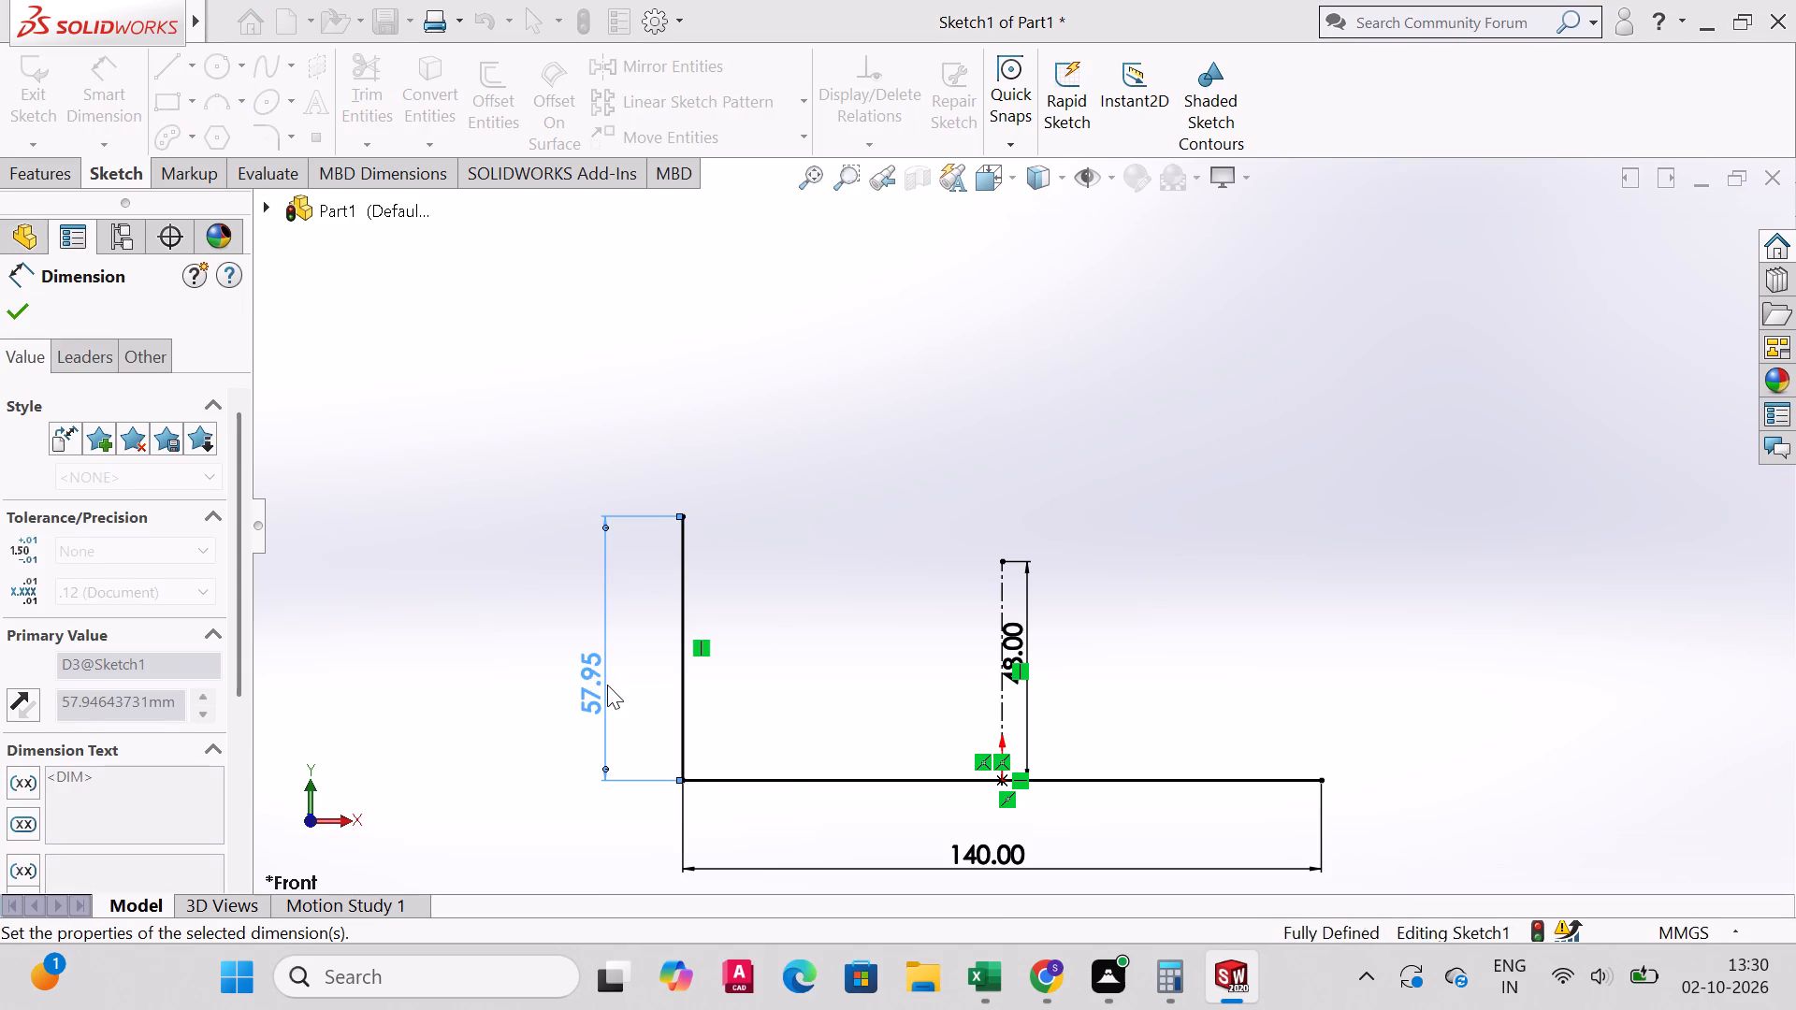
left_click_drag(582, 679, 579, 671)
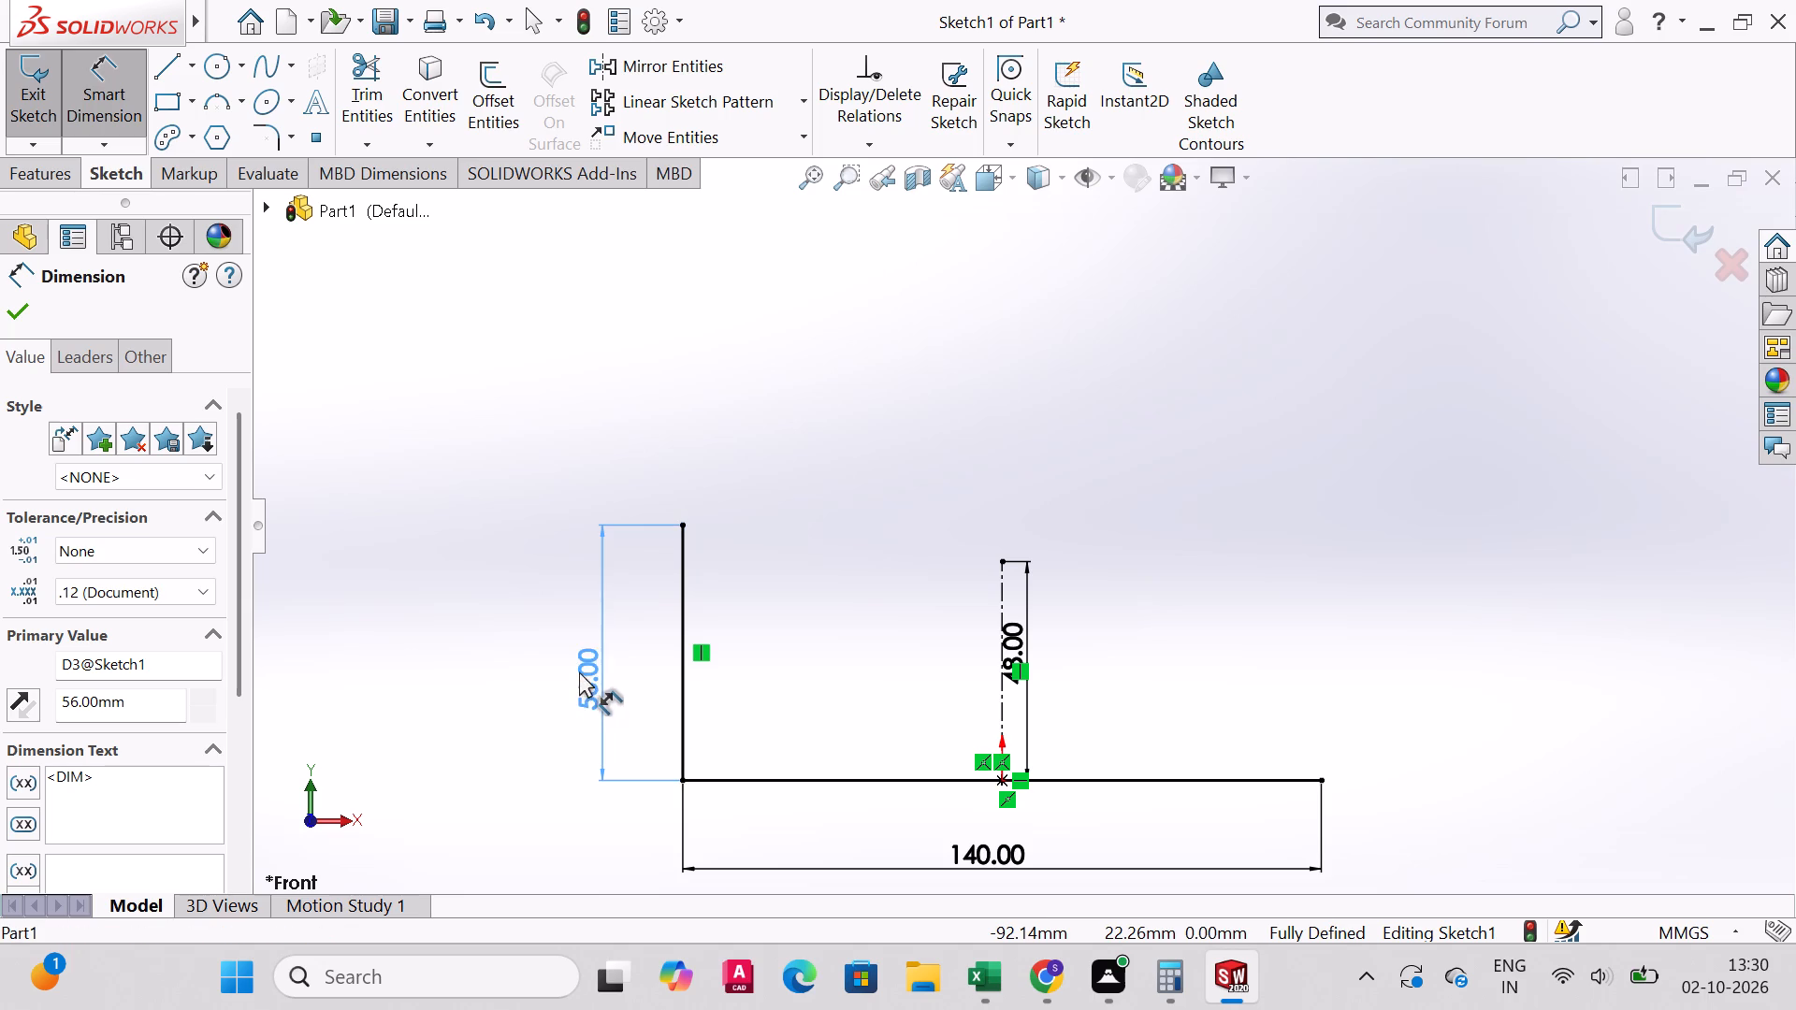
left_click_drag(579, 671, 582, 654)
left_click(10, 321)
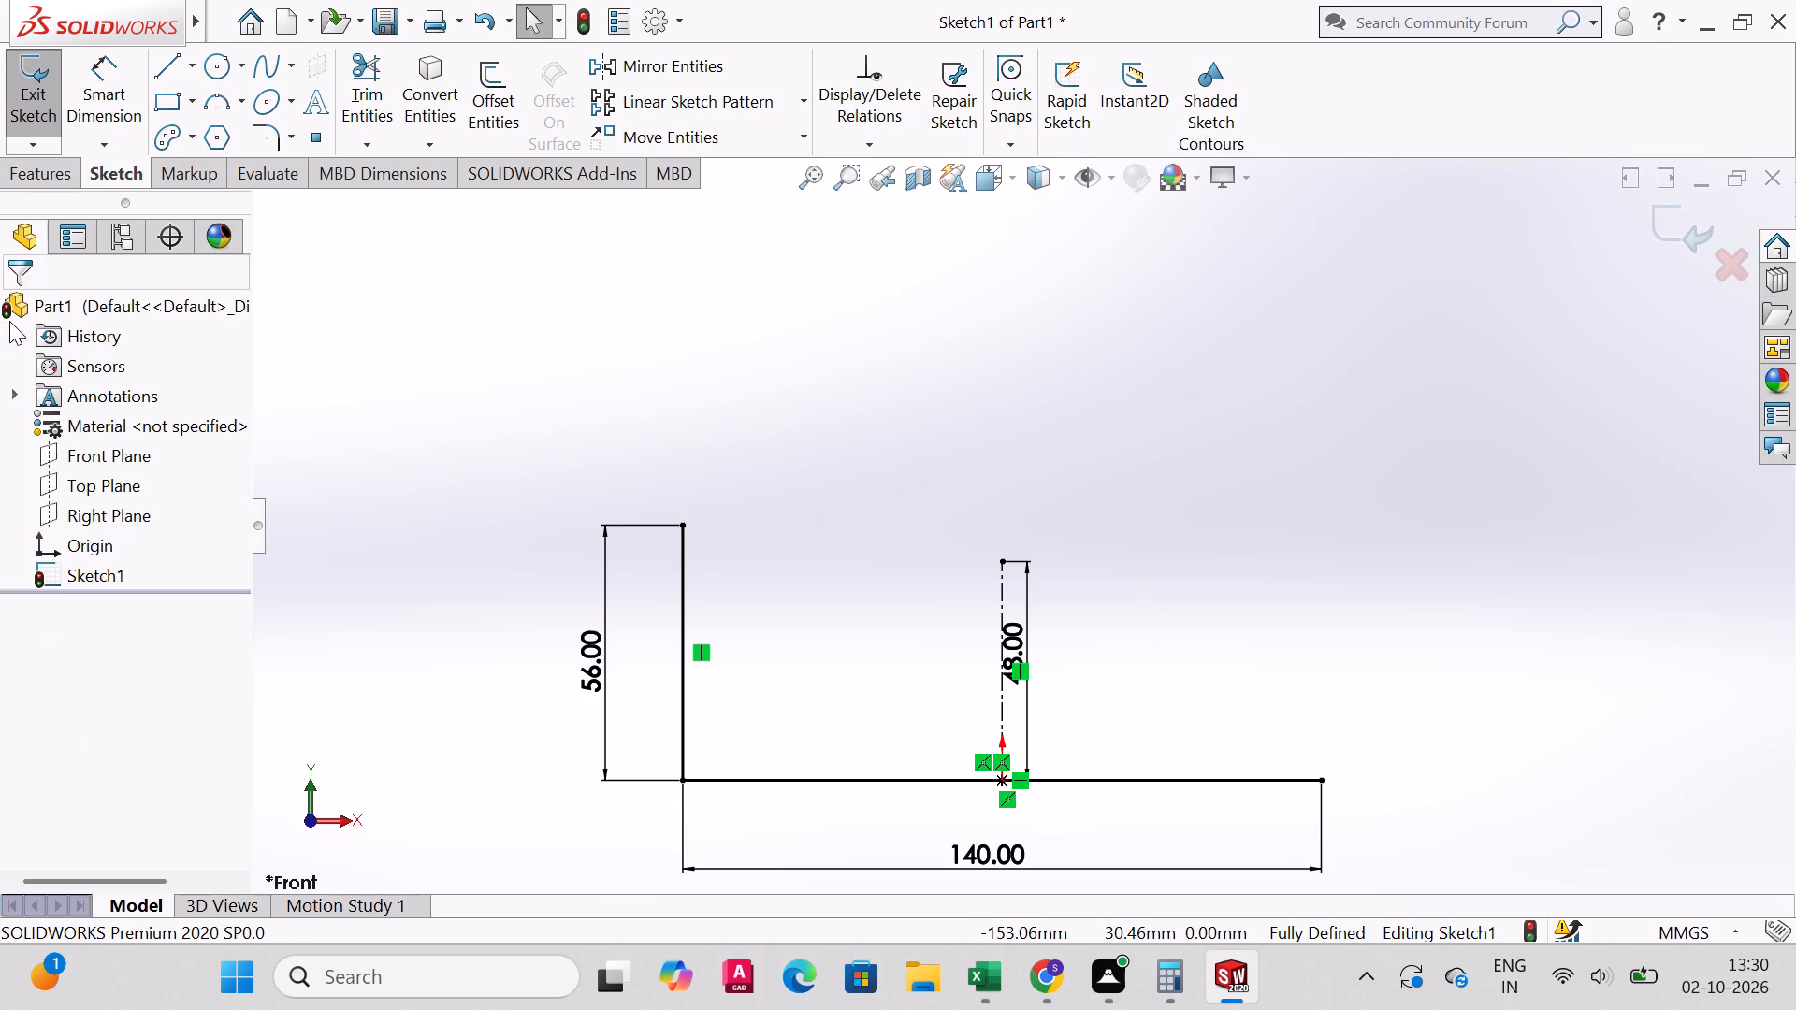
Mirror the left 56 mm vertical line about the vertical centerline, keeping the original as a copy.
left_click(608, 71)
left_click(684, 620)
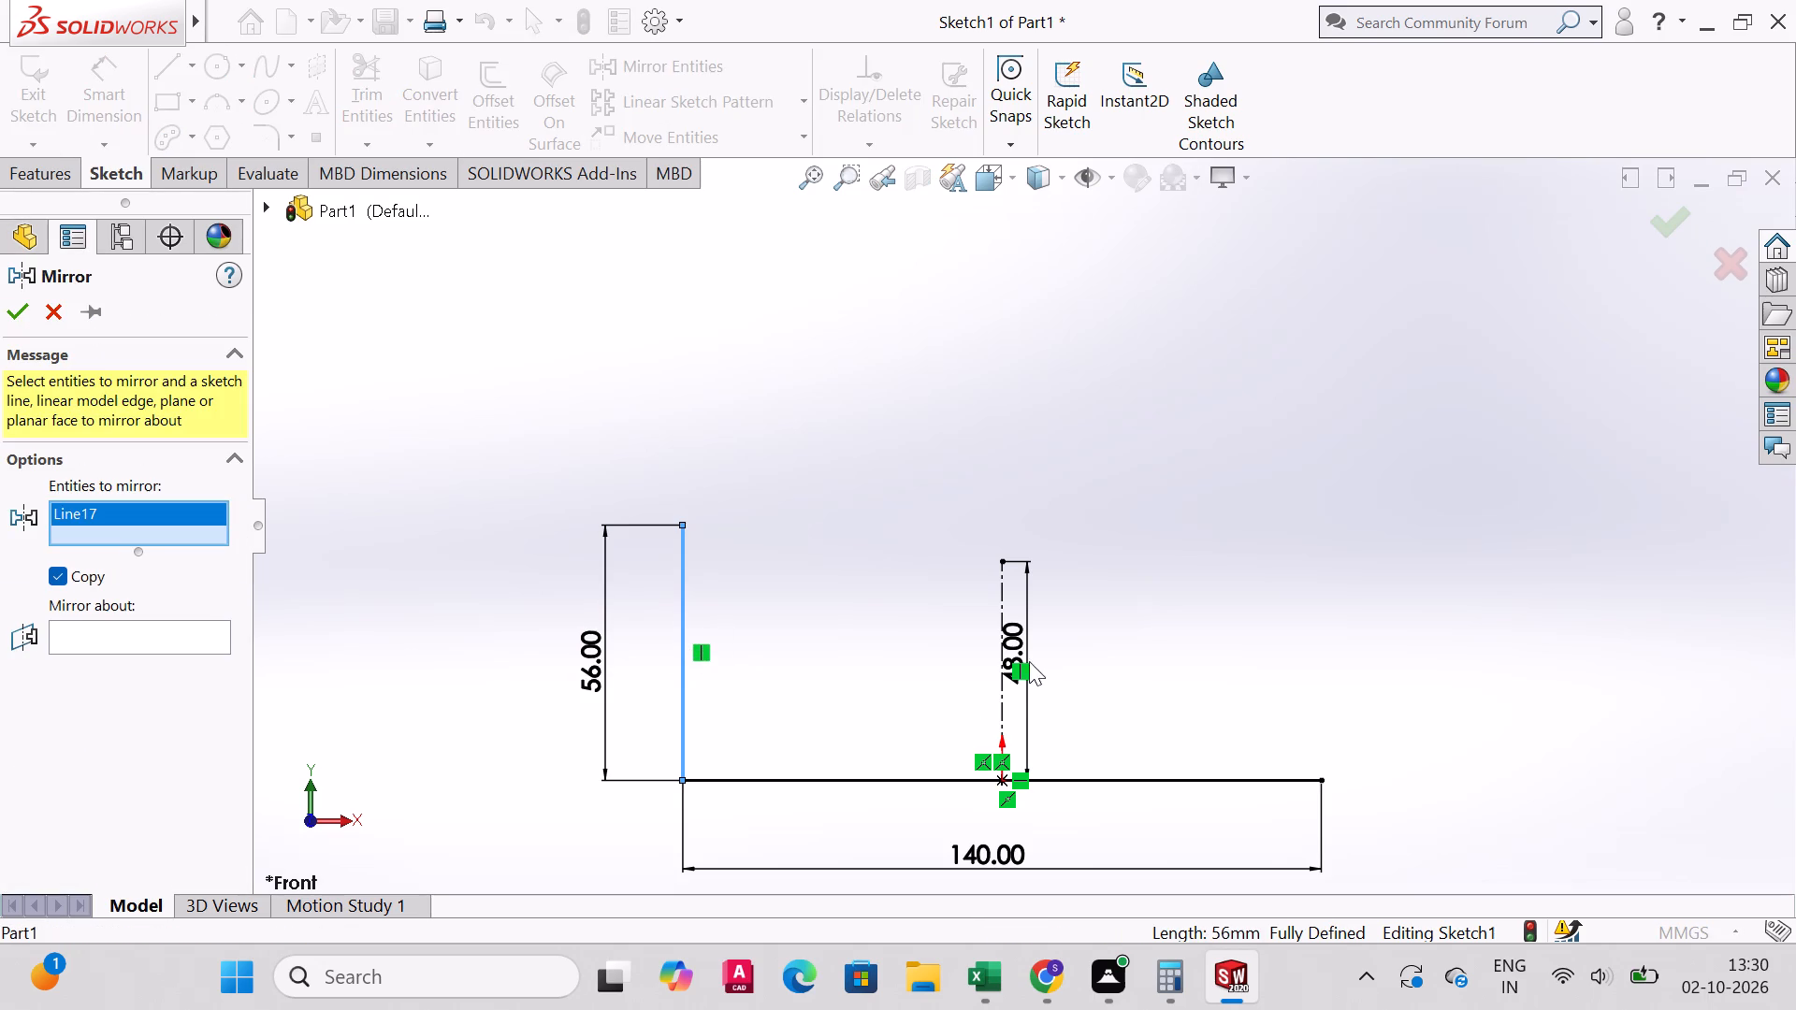
left_click(999, 685)
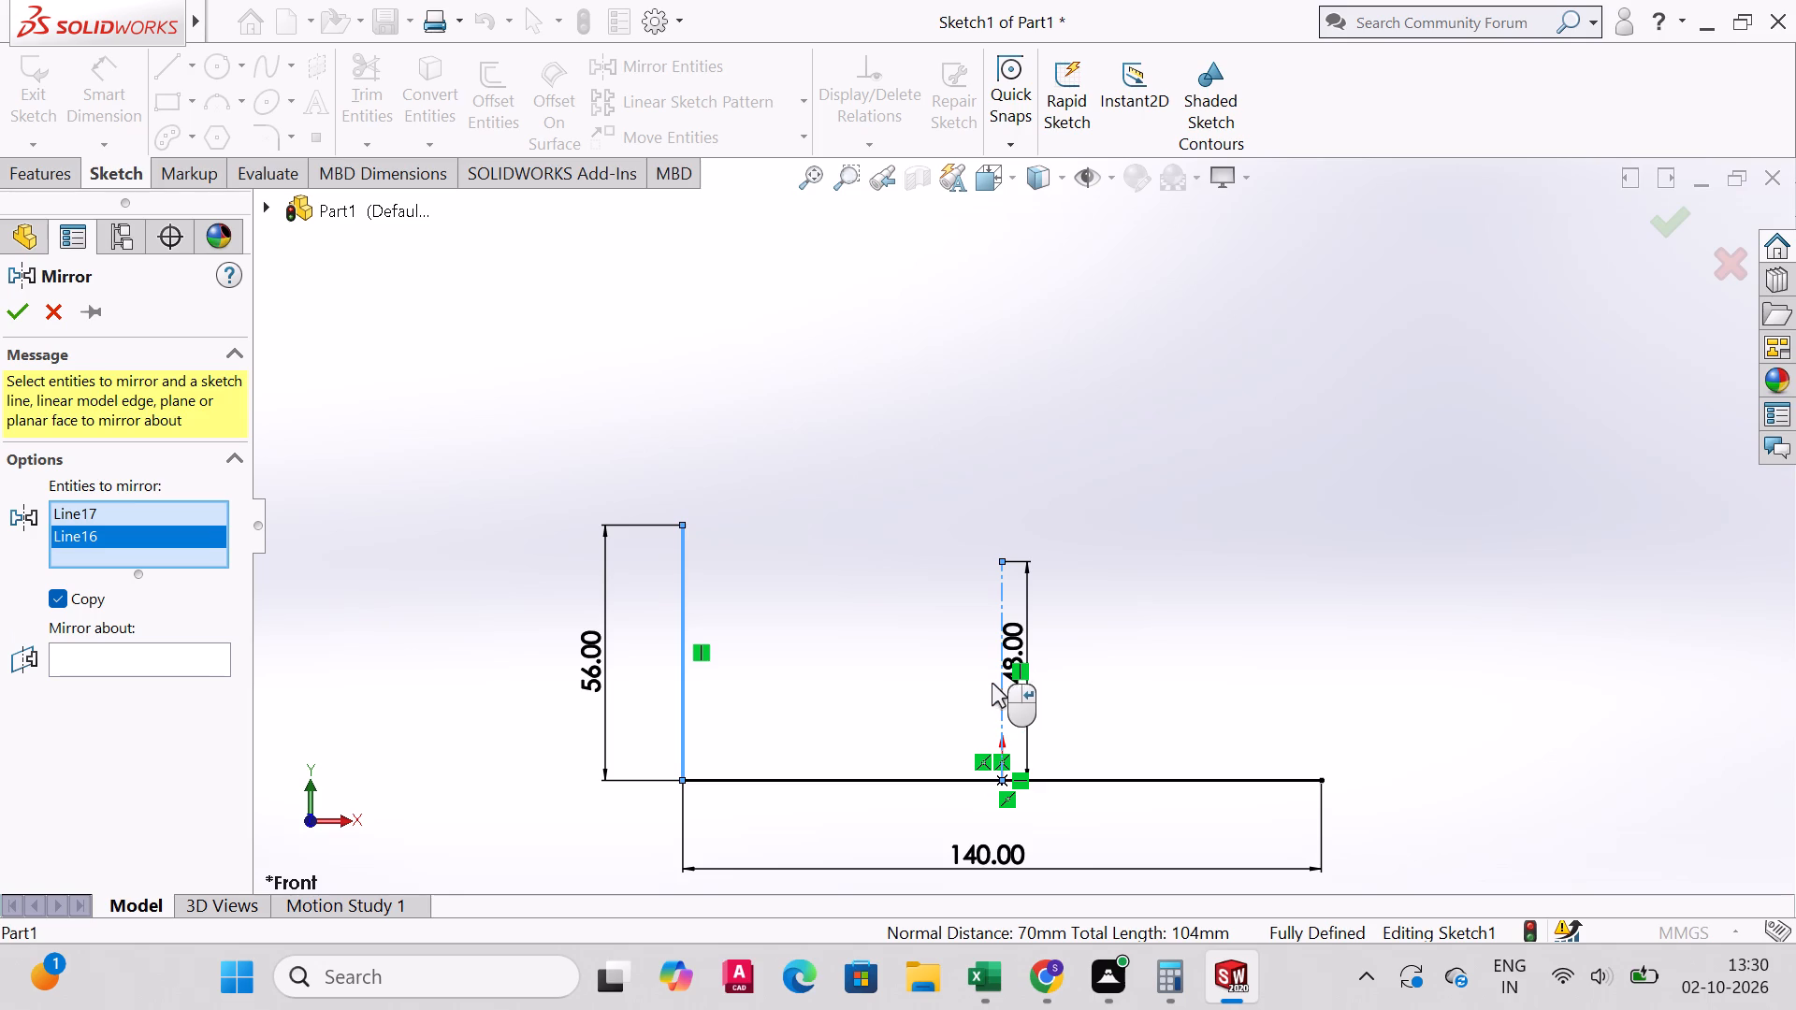
left_click(1005, 661)
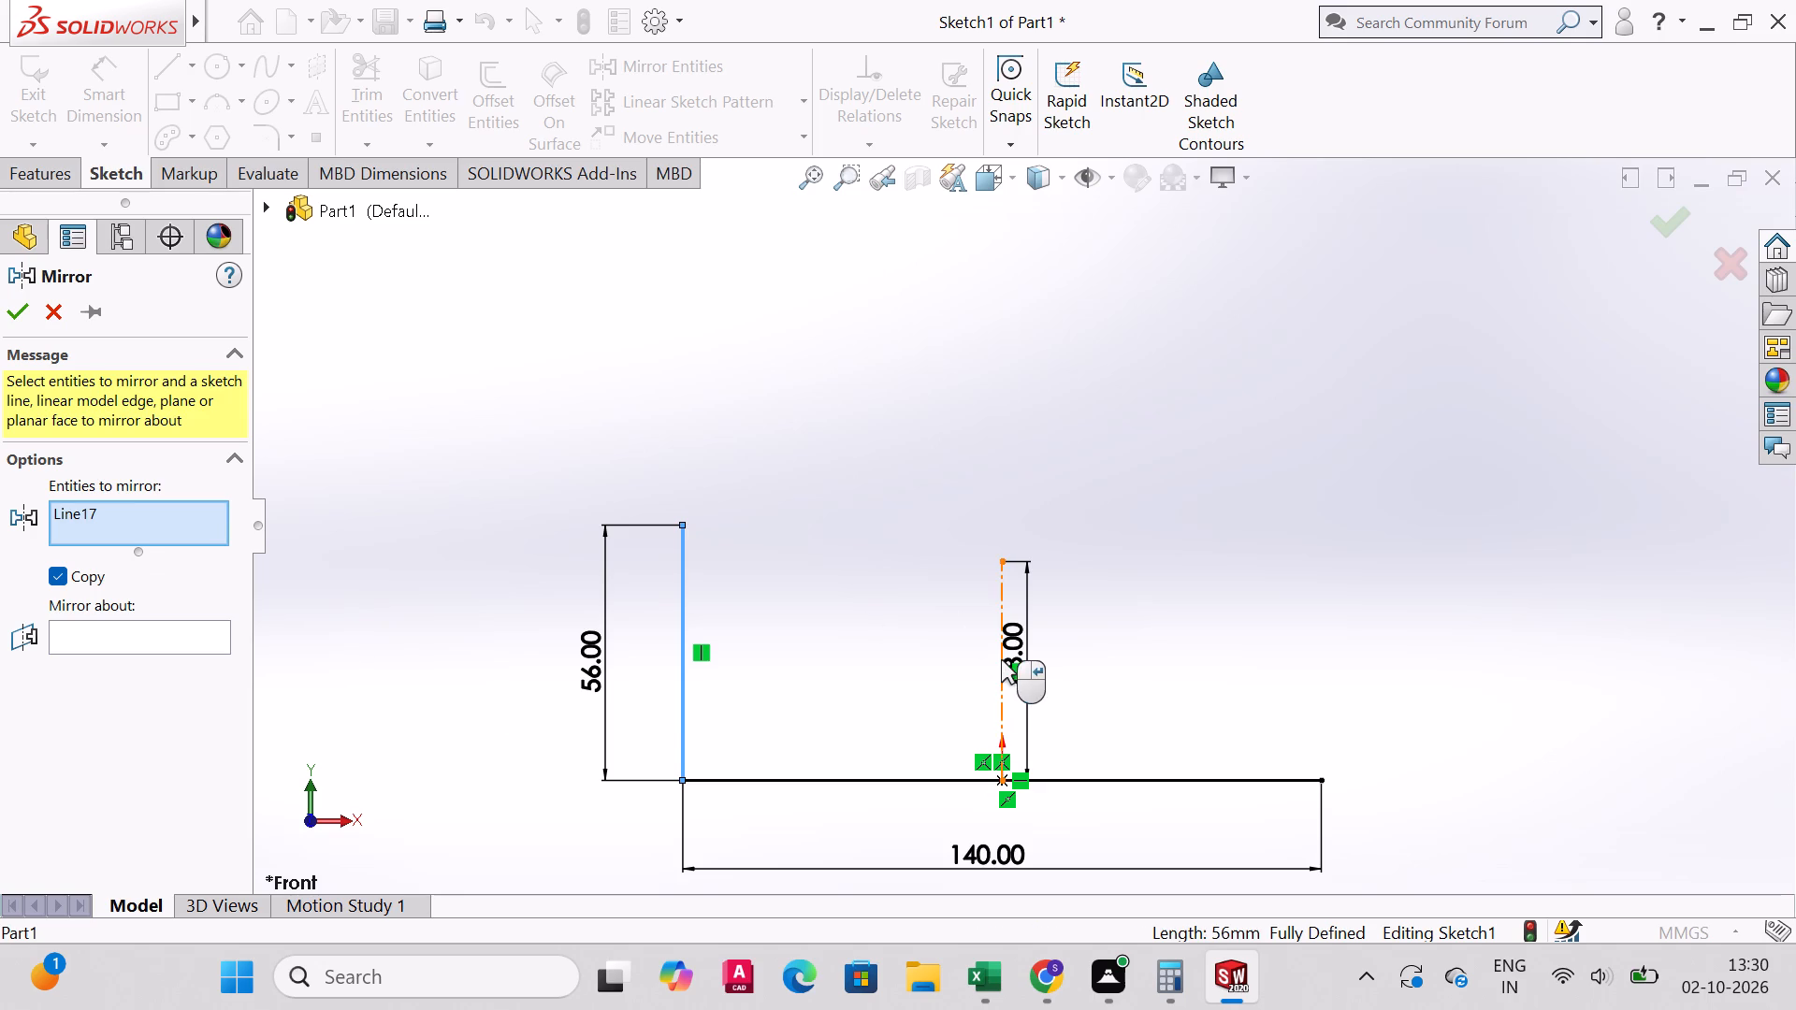
left_click(191, 643)
double_click(167, 650)
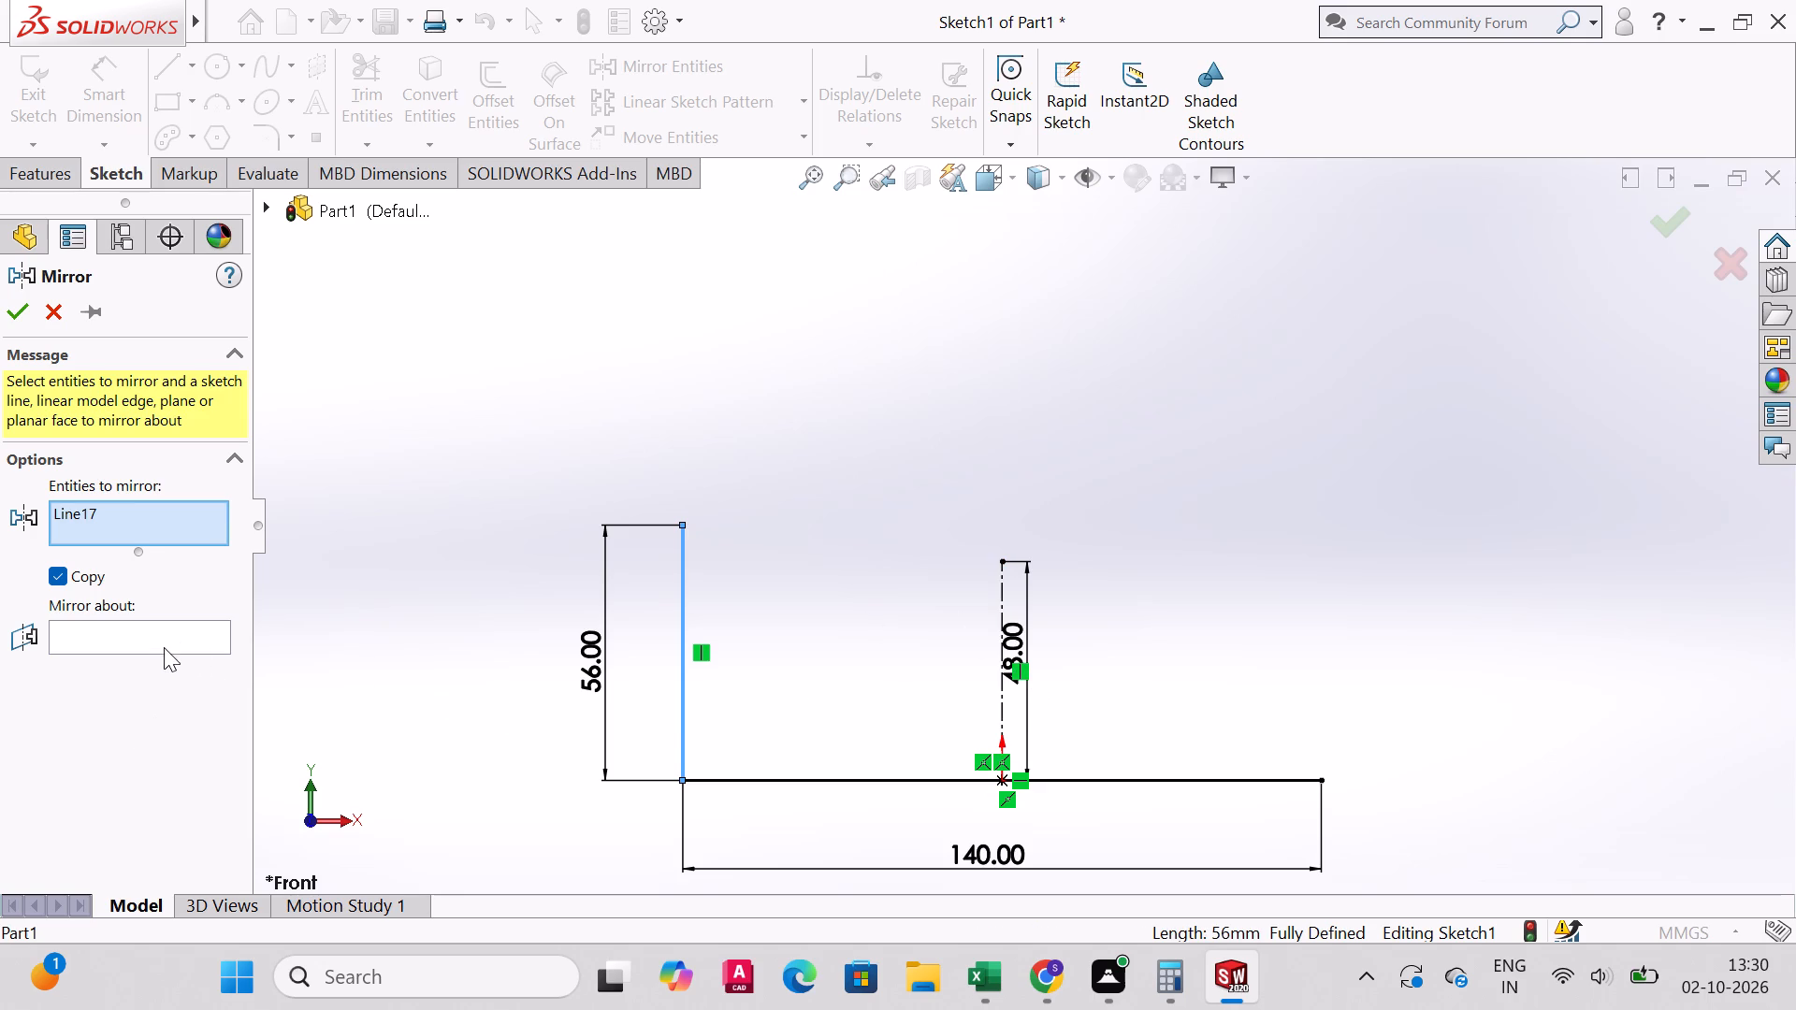
double_click(162, 639)
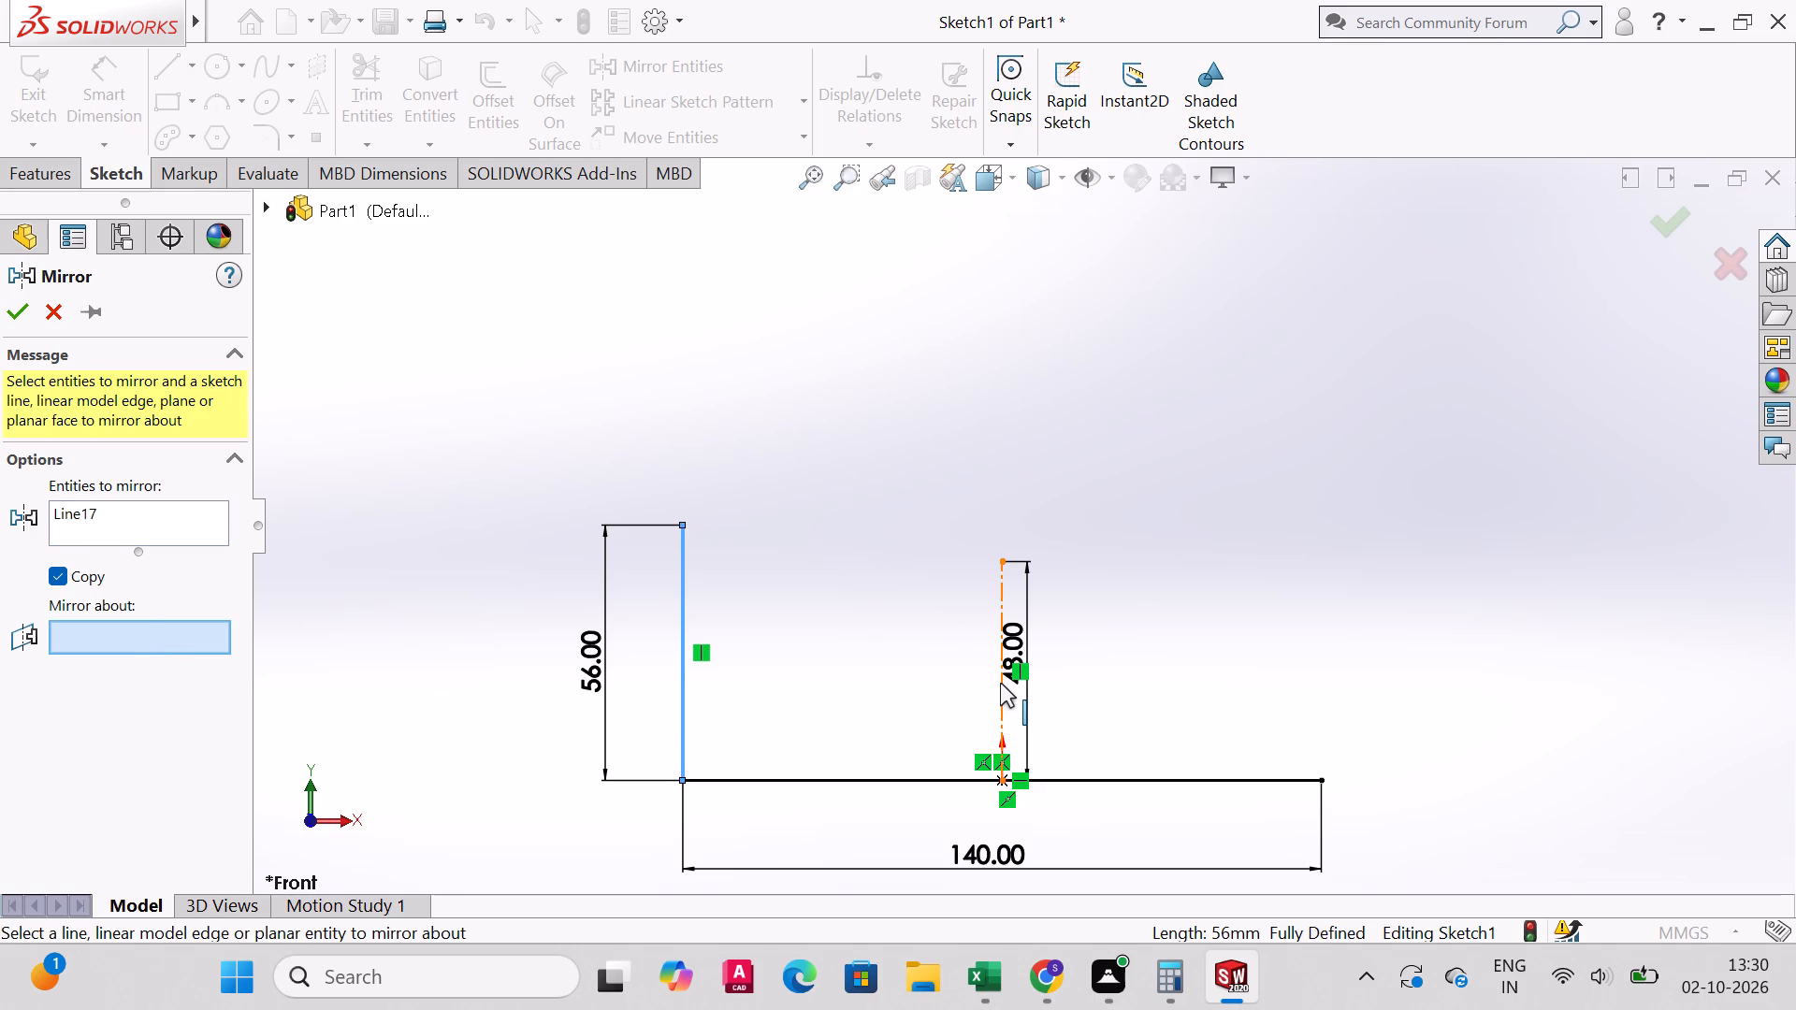
left_click(1000, 683)
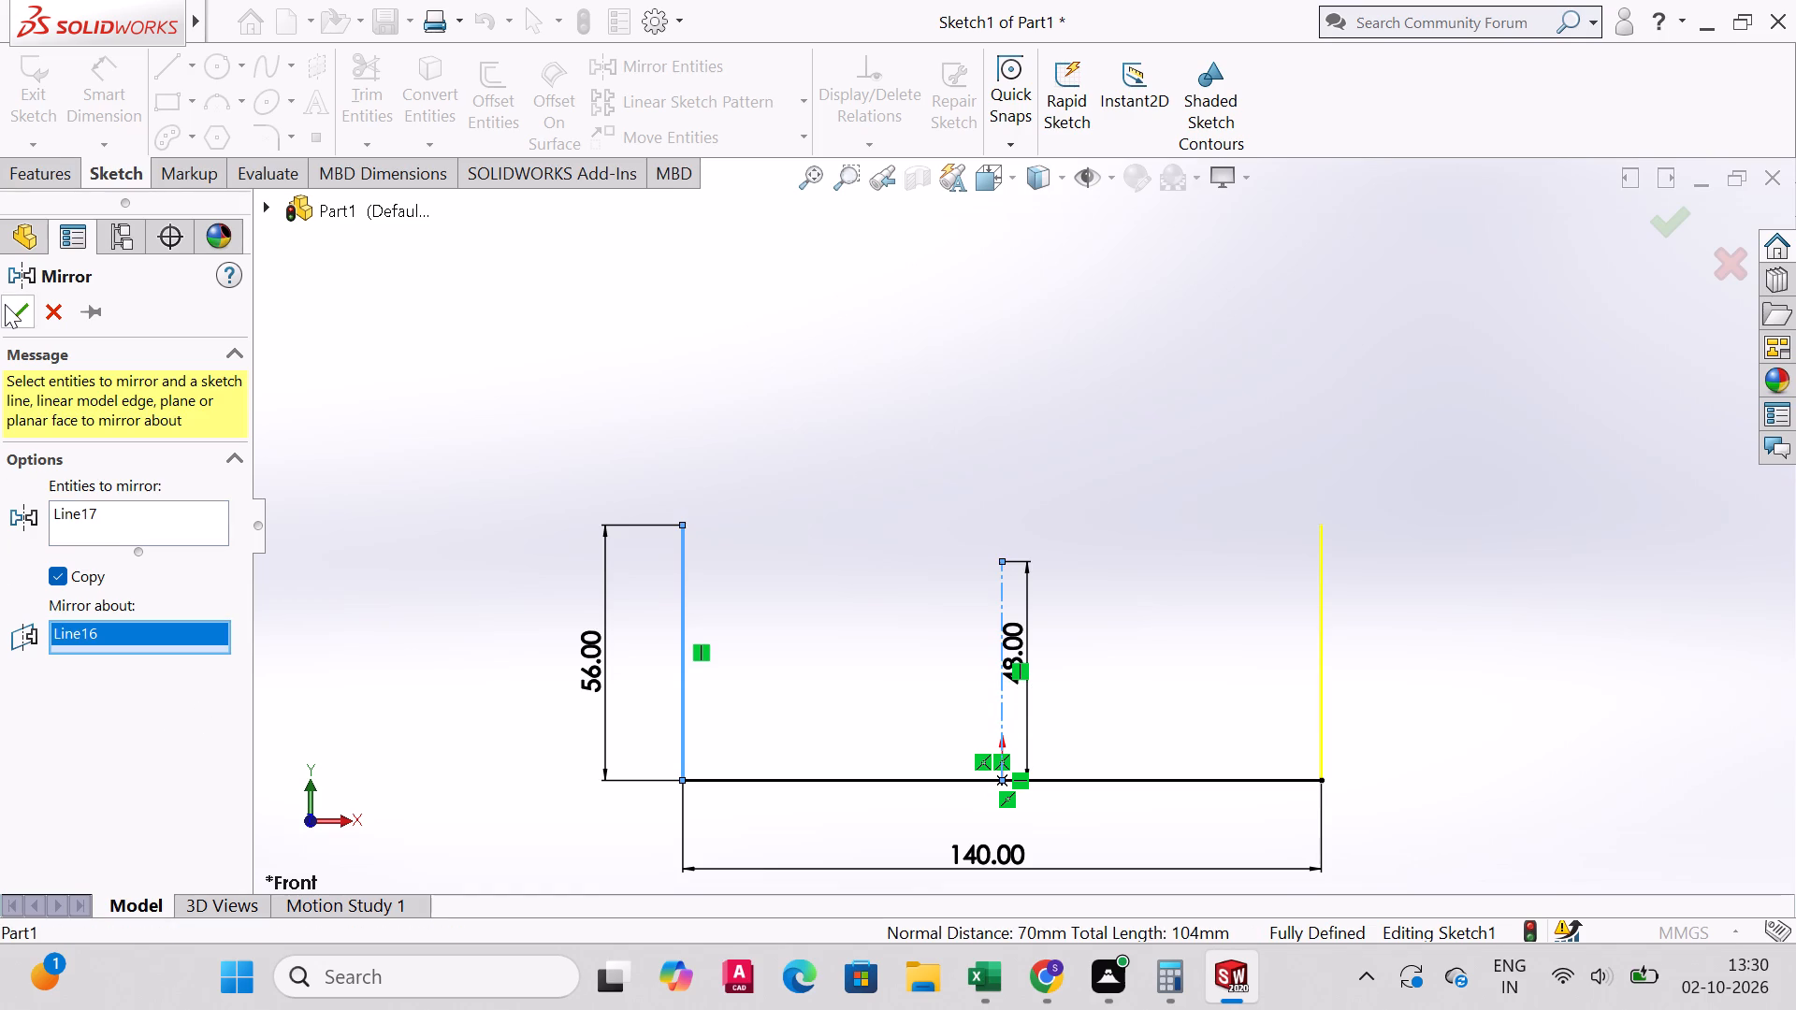
left_click(7, 303)
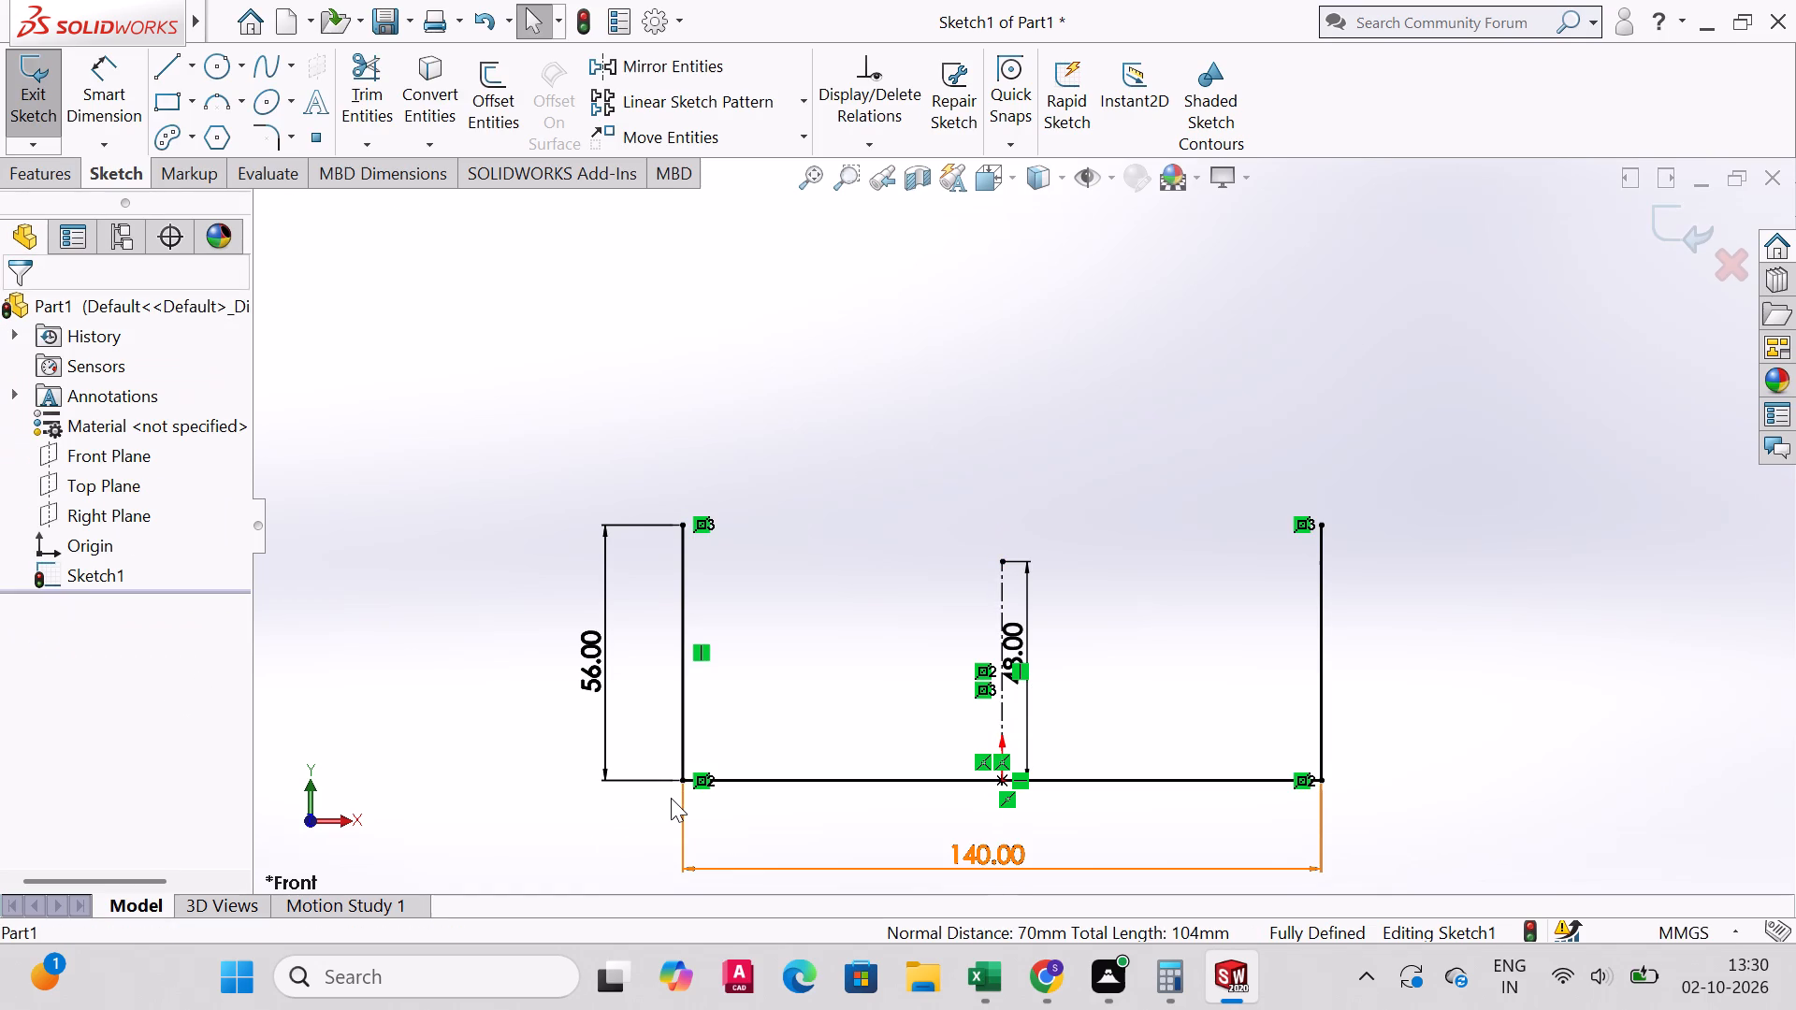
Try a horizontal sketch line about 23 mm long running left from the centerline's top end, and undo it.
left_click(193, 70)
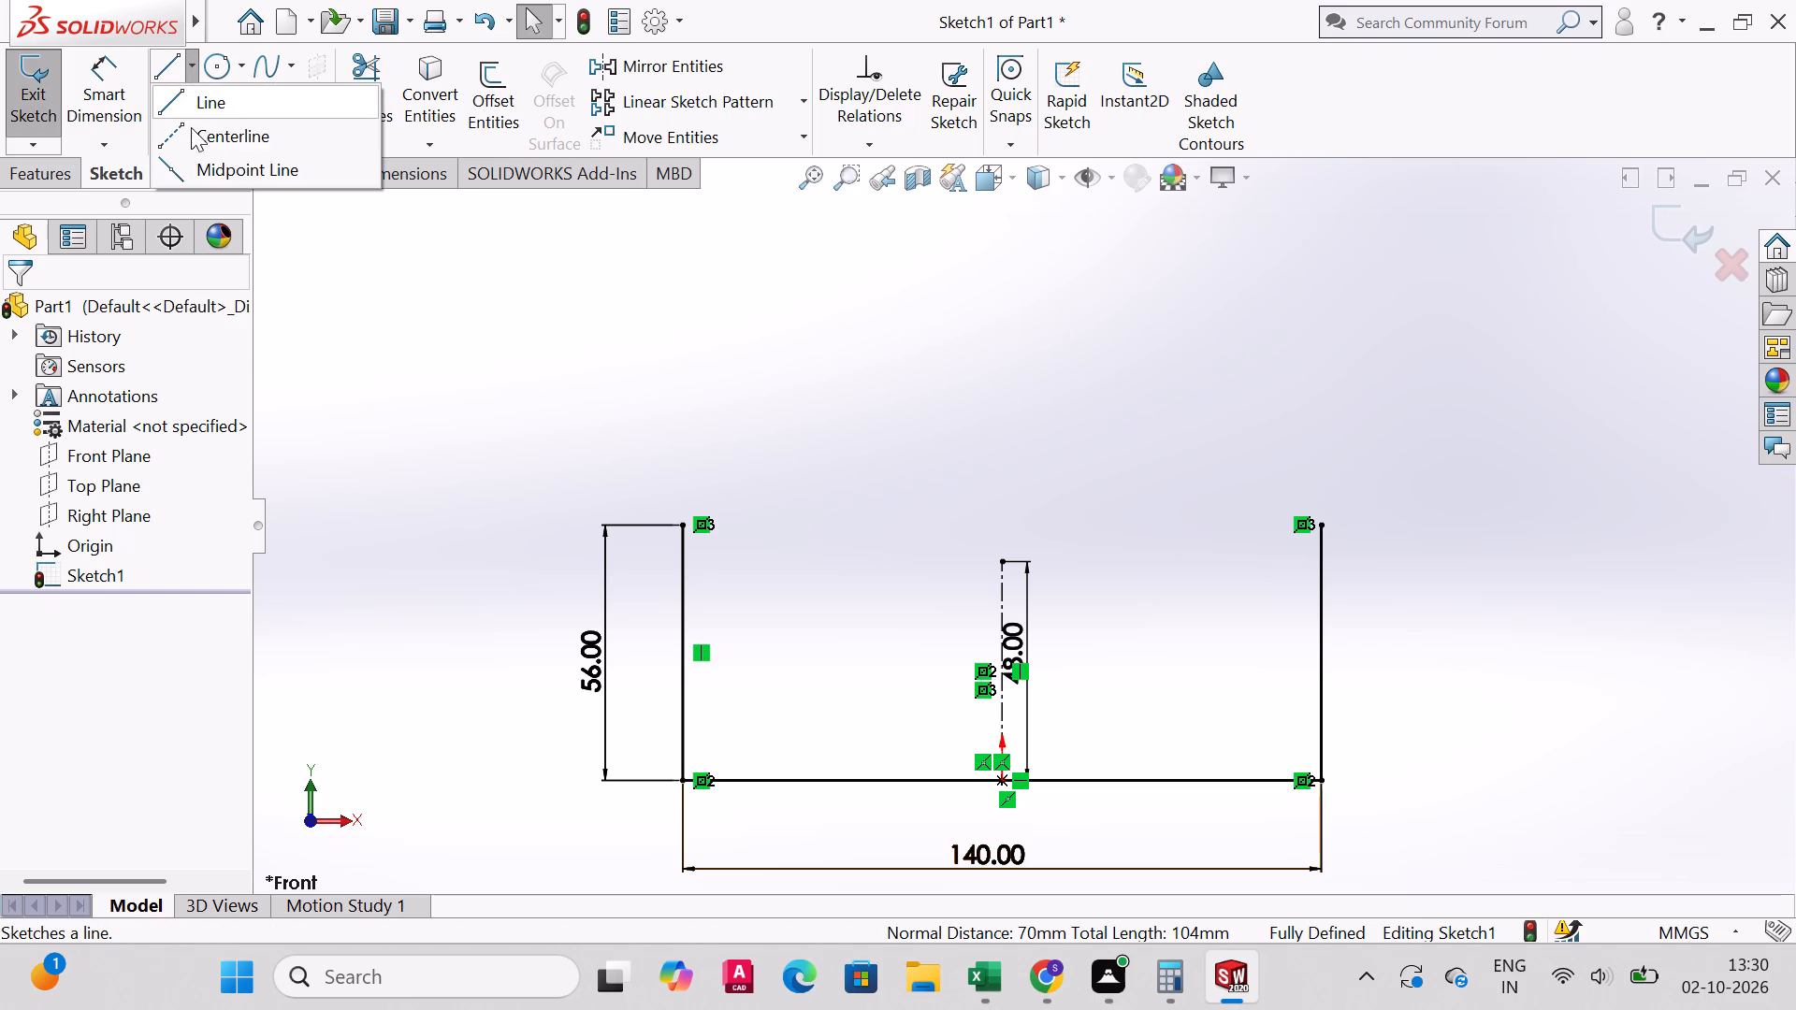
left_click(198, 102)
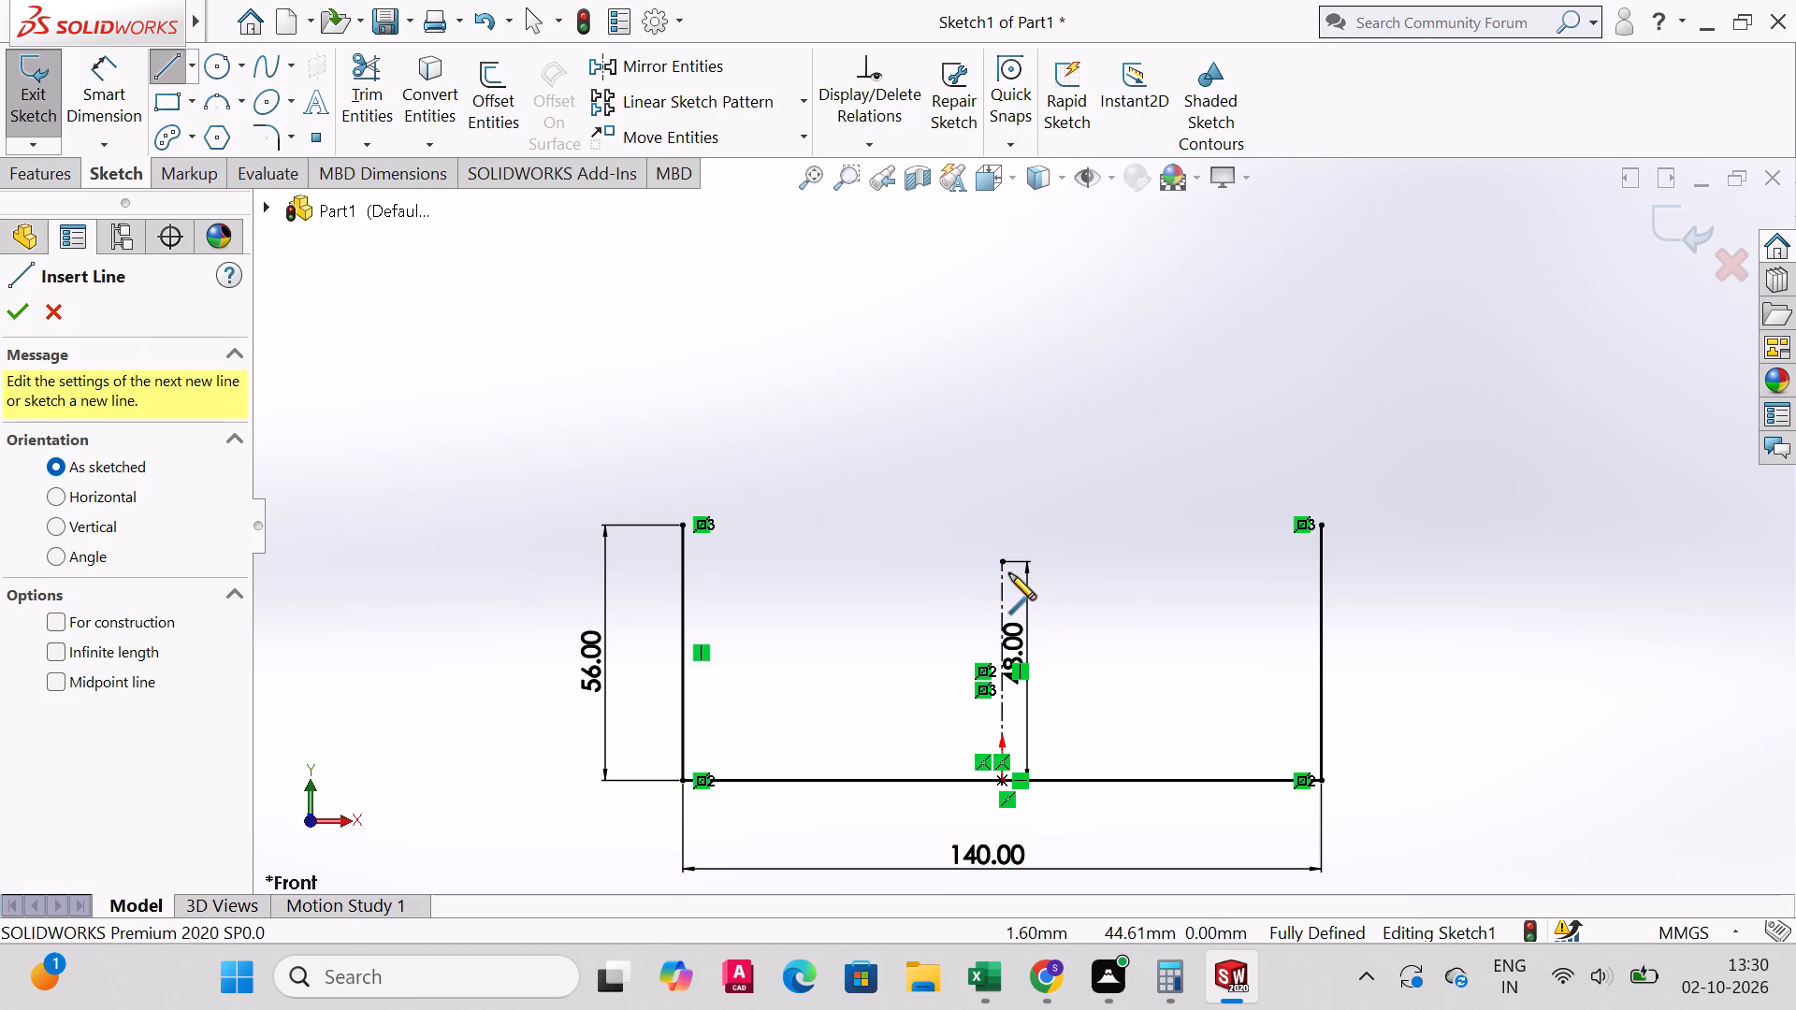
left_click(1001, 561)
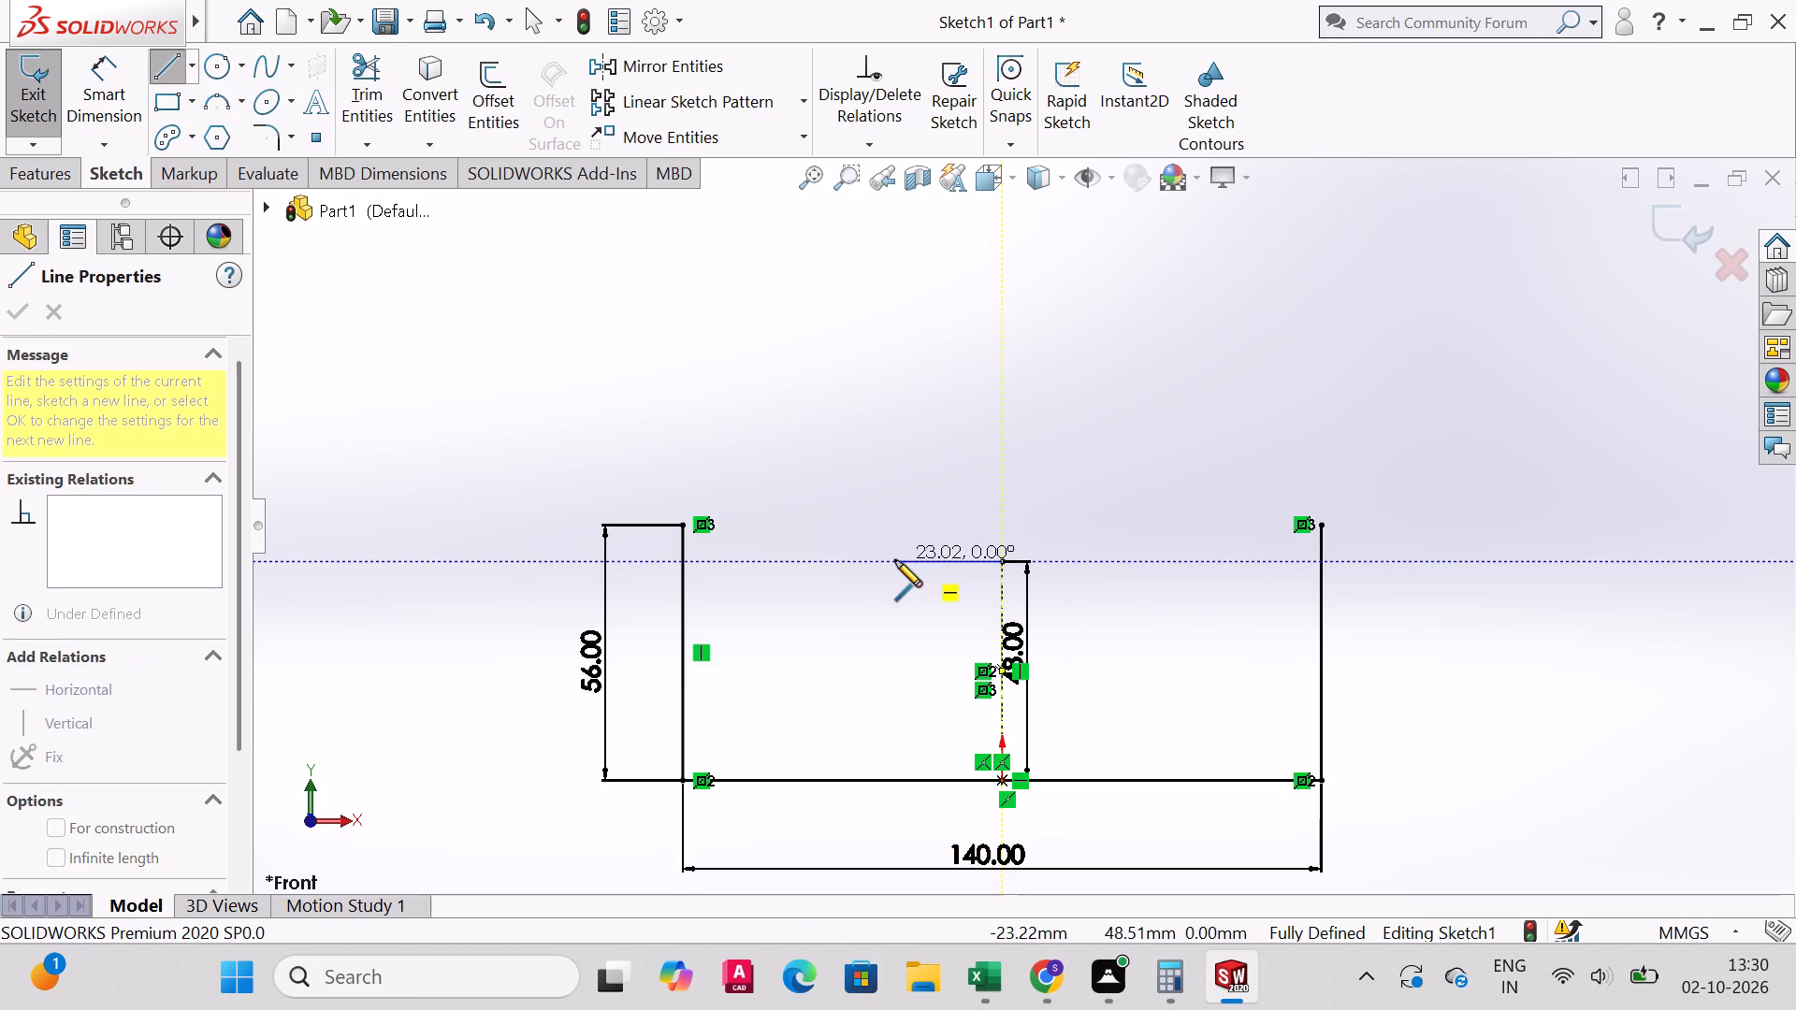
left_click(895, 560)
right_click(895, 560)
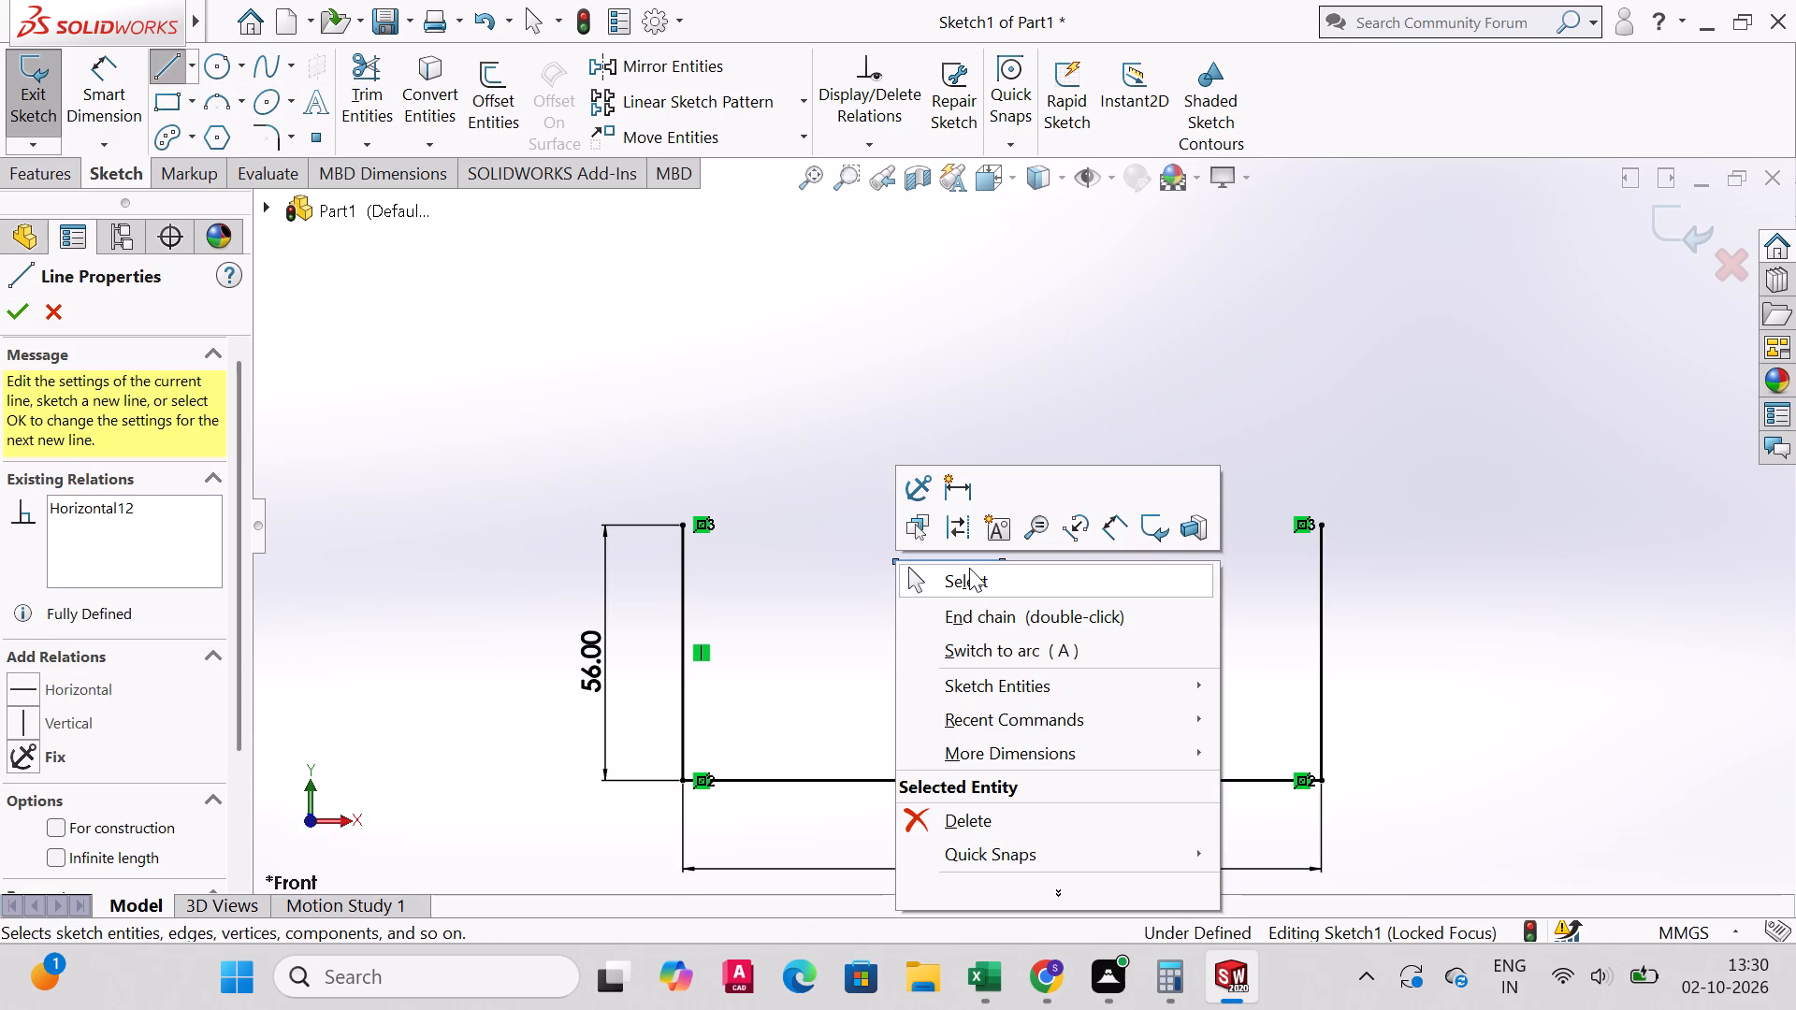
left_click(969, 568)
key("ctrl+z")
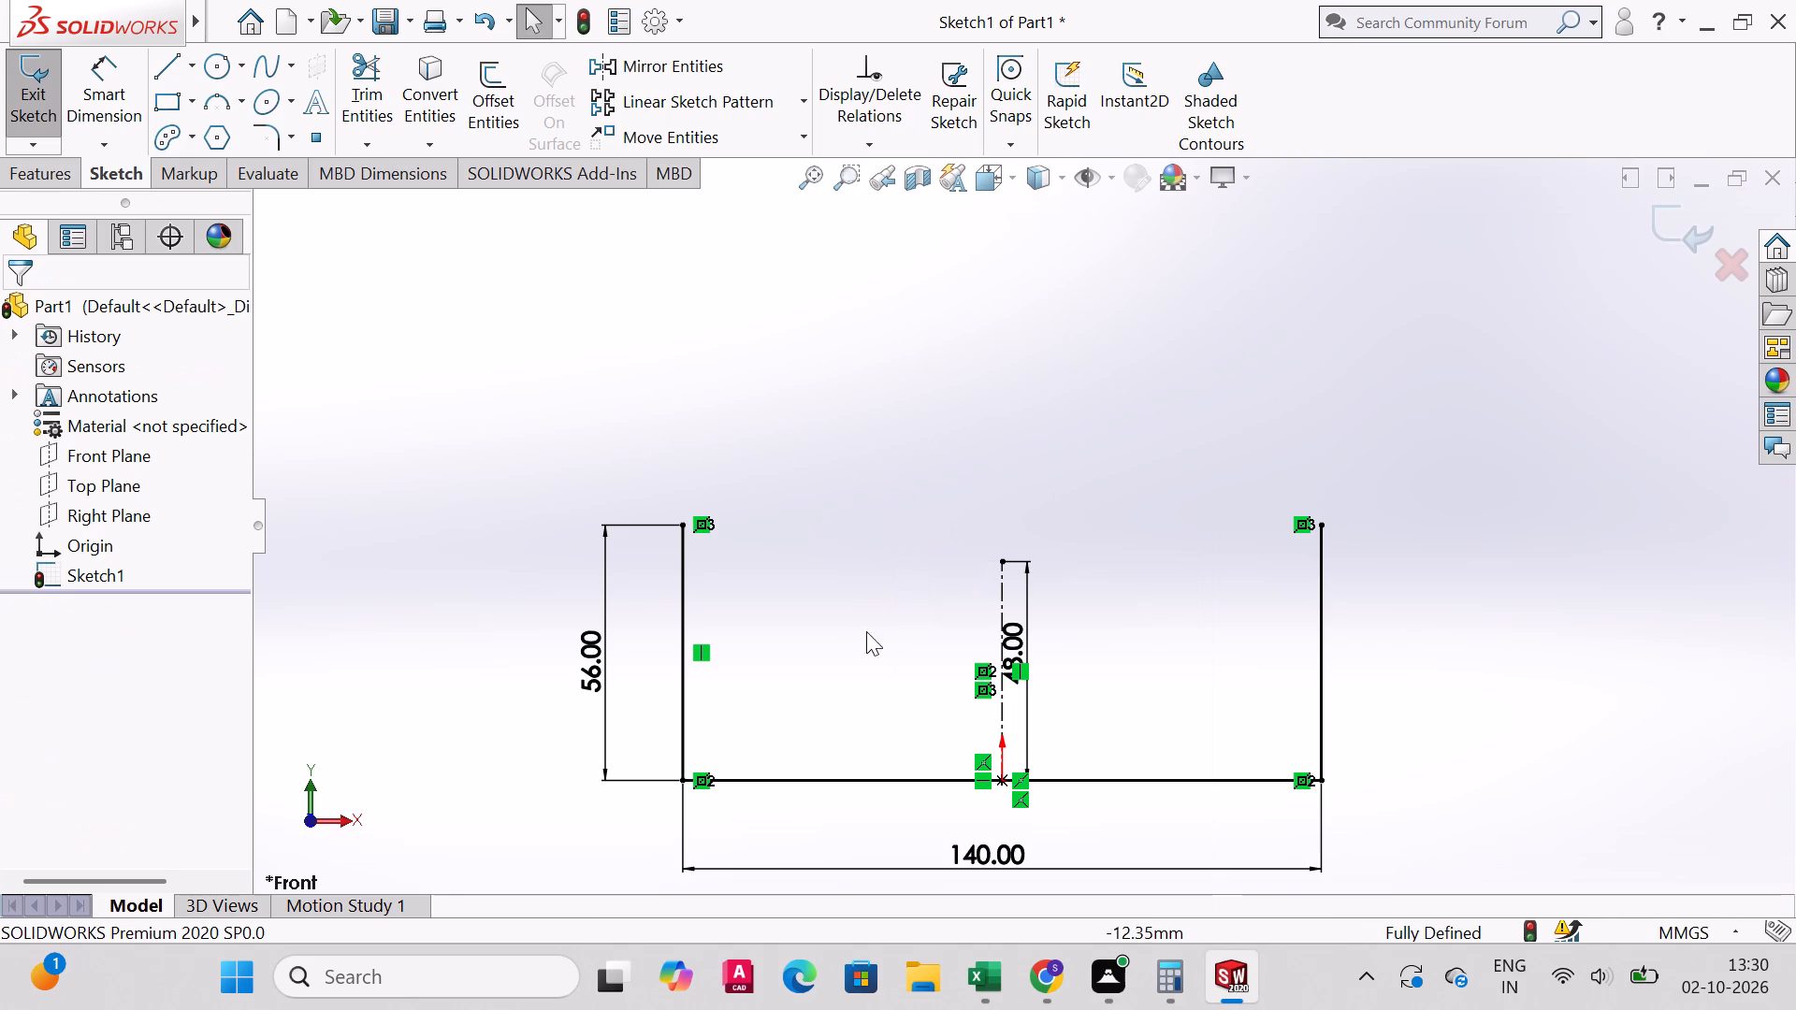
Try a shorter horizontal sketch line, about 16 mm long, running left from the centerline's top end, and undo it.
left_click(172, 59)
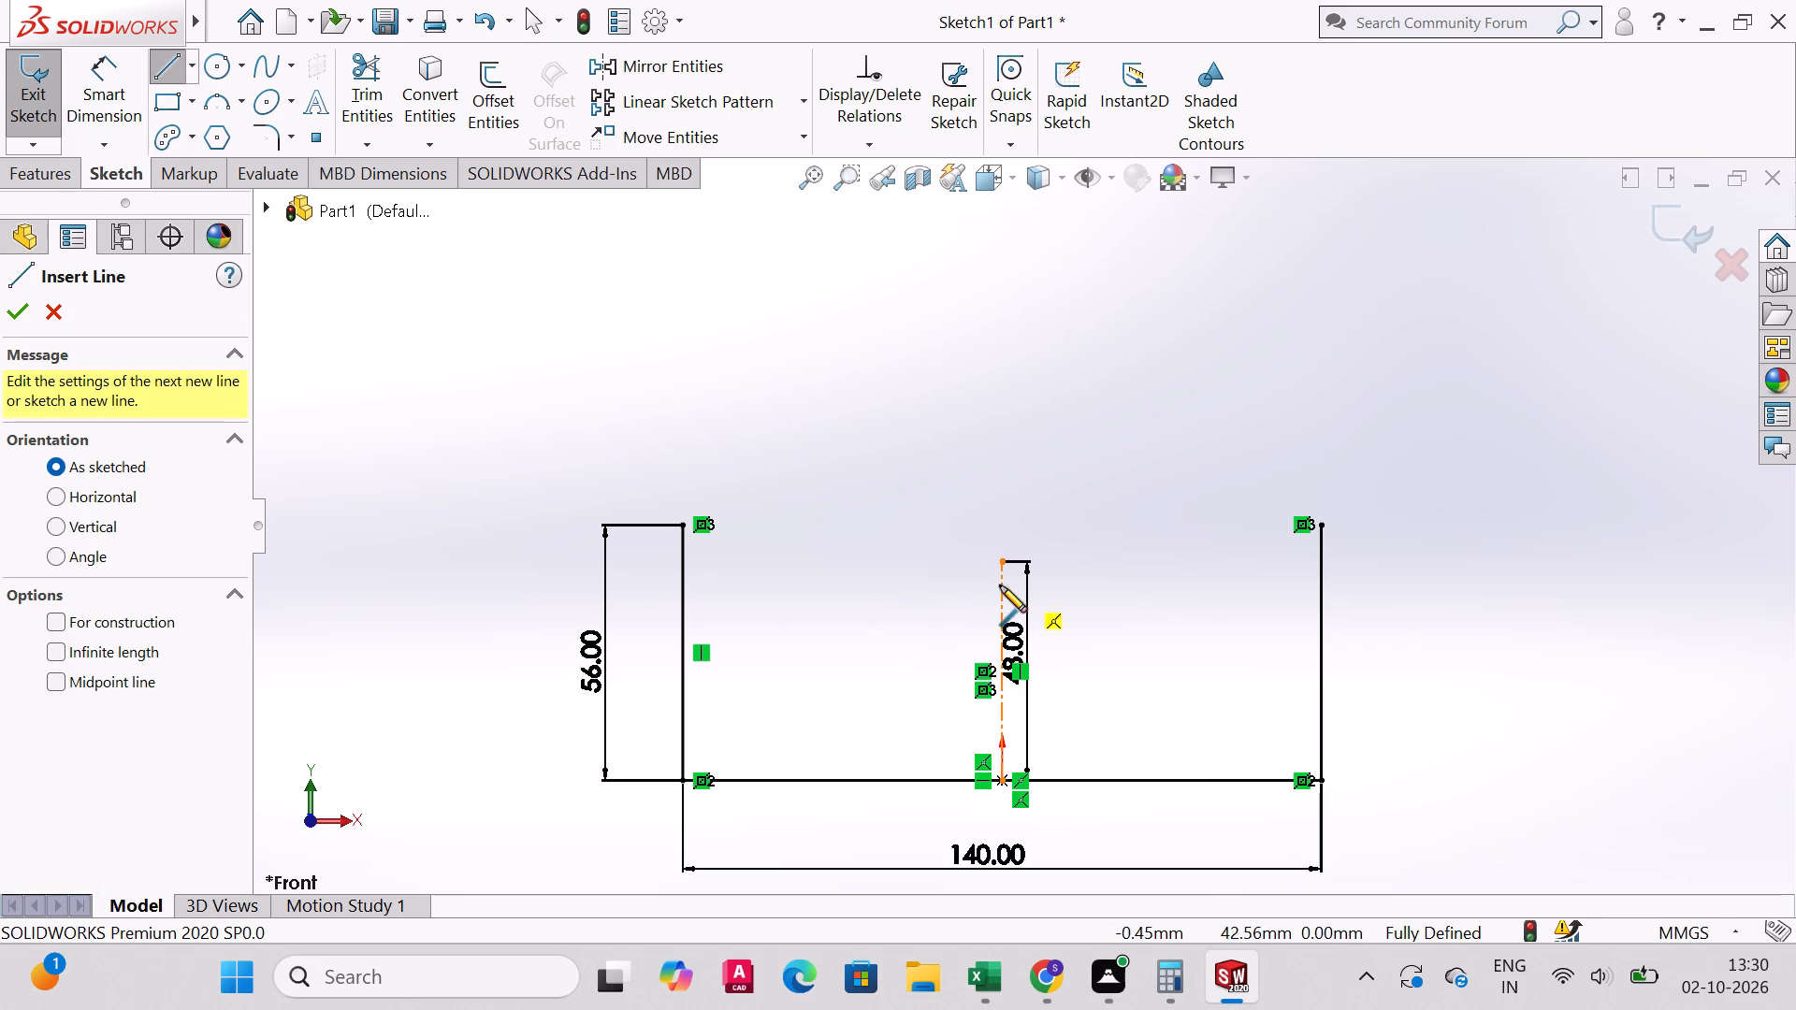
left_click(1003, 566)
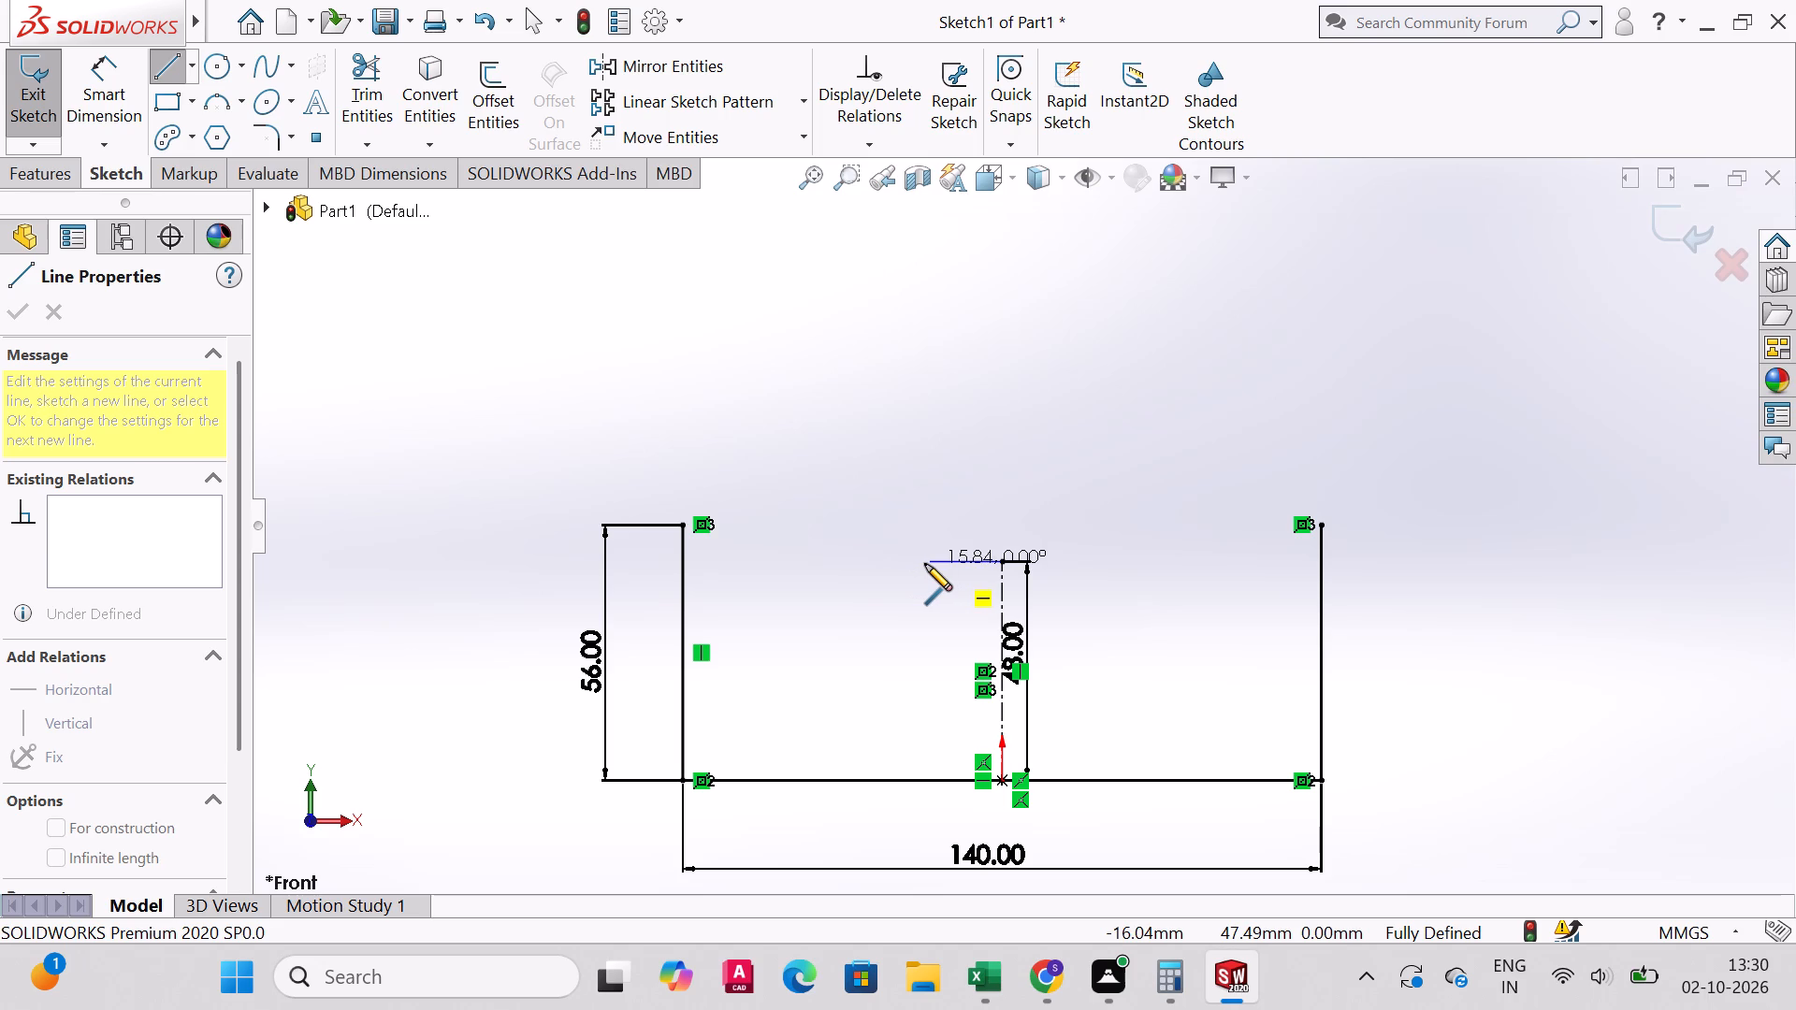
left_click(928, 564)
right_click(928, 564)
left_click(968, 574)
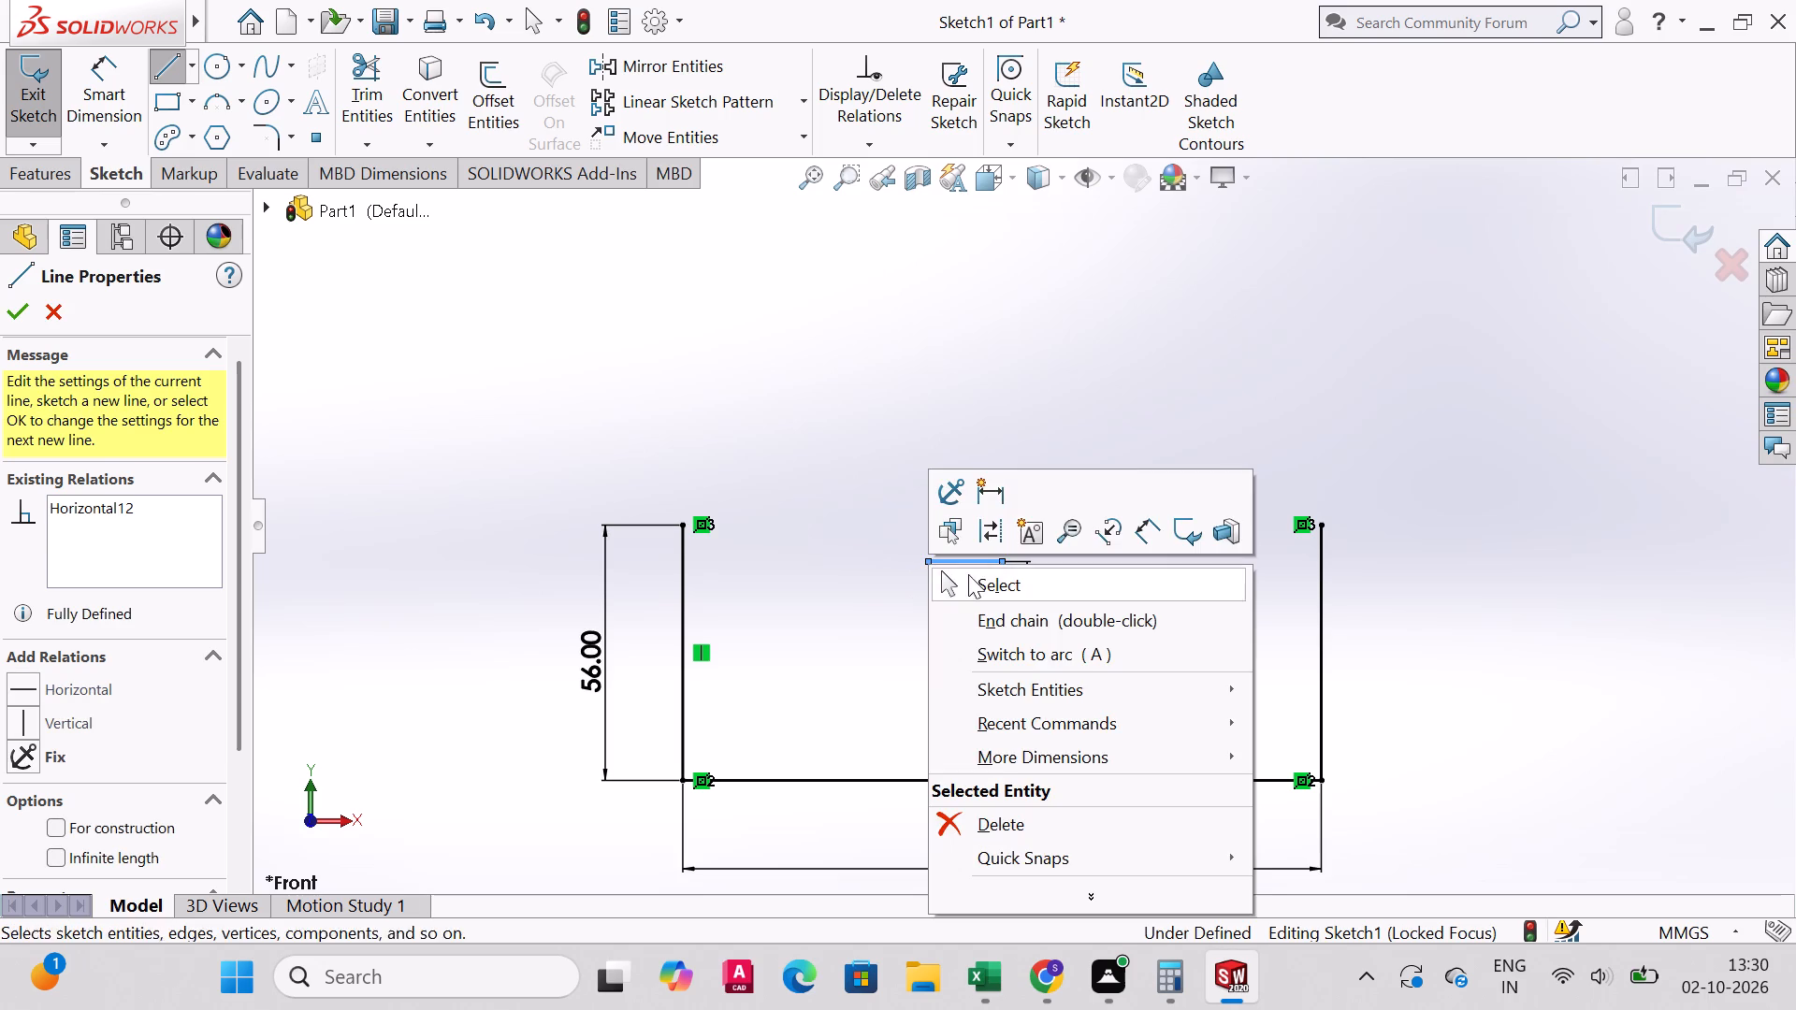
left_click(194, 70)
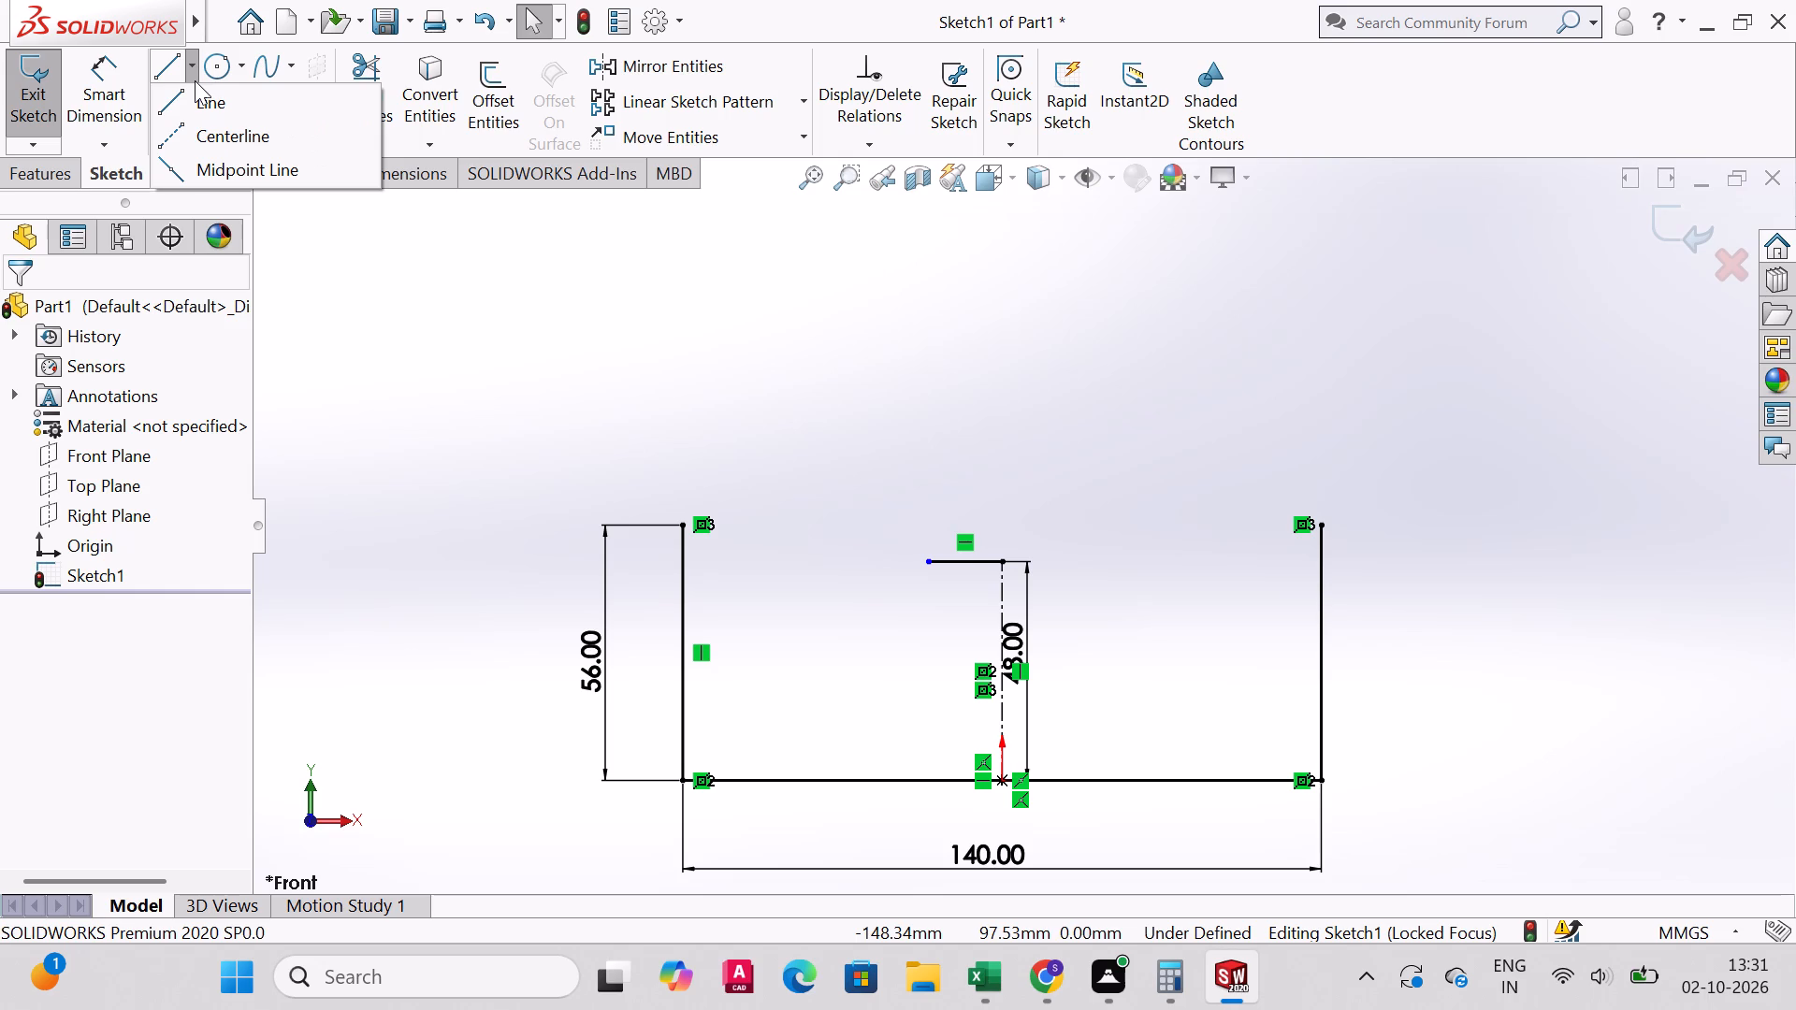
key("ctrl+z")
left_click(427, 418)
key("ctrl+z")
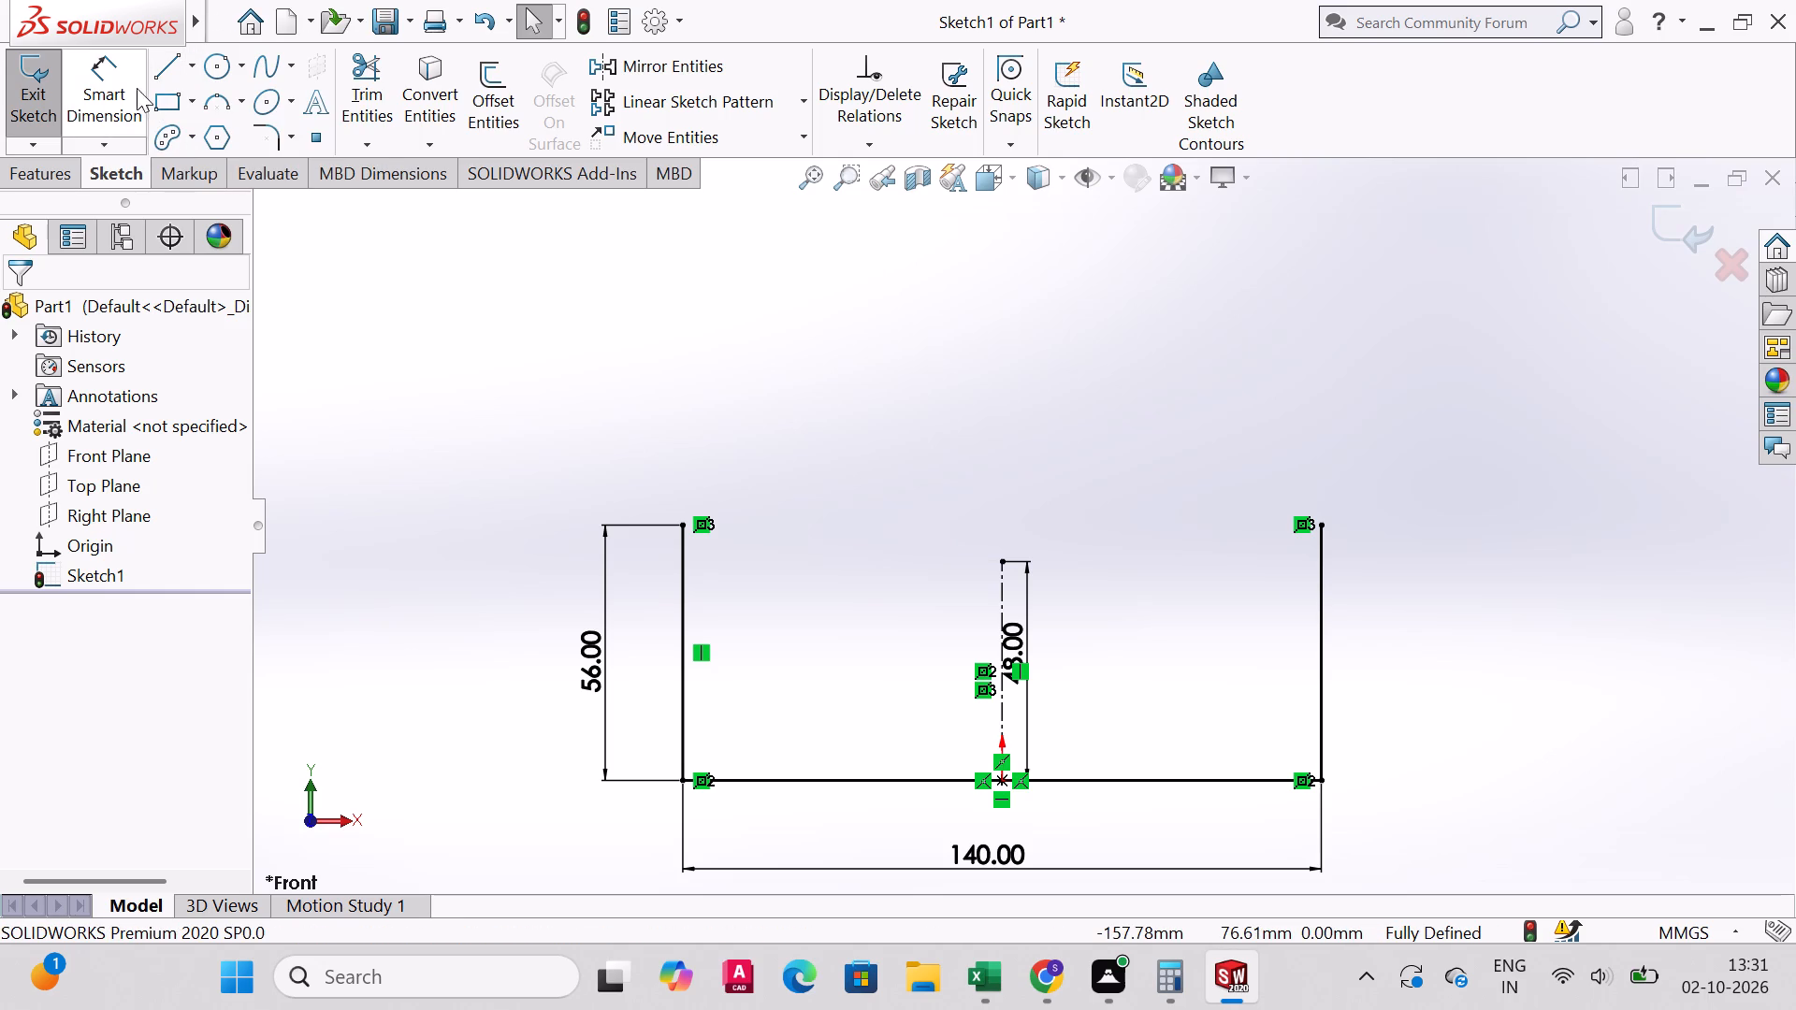
Sketch a horizontal midpoint line about 33 mm long, centred on the top end of the vertical centerline.
left_click(195, 64)
left_click(189, 96)
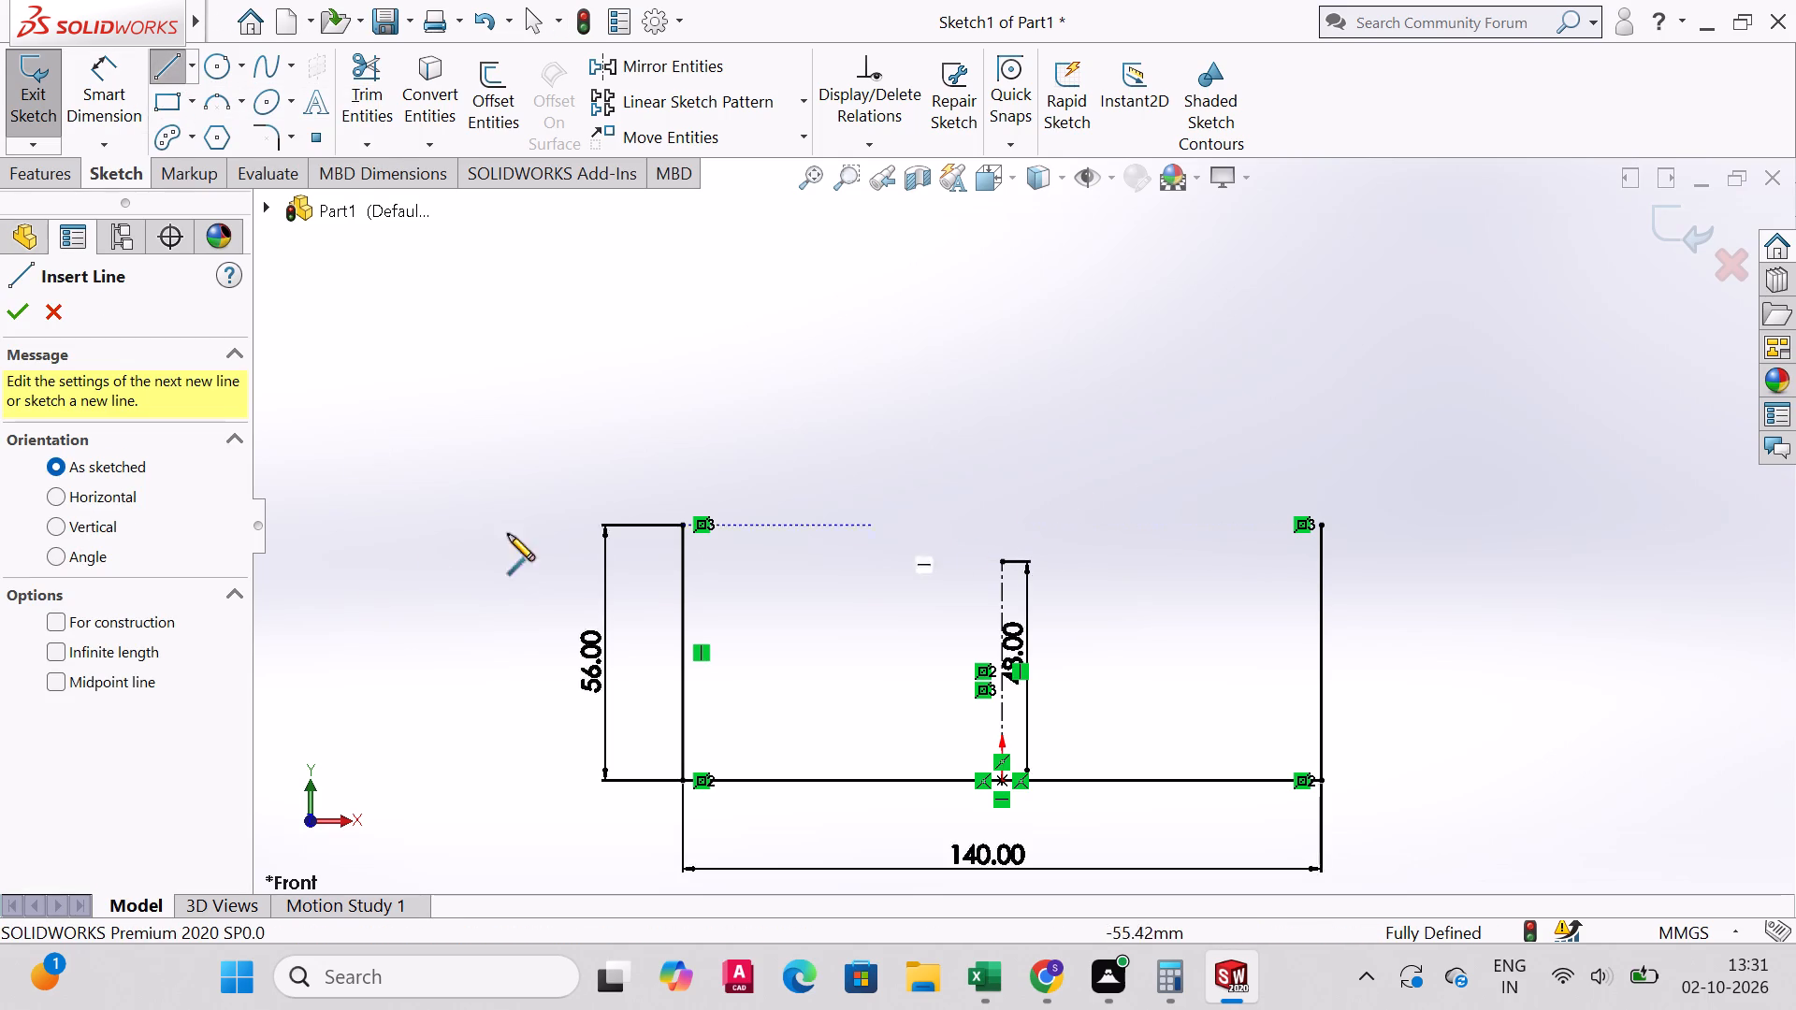
left_click(74, 684)
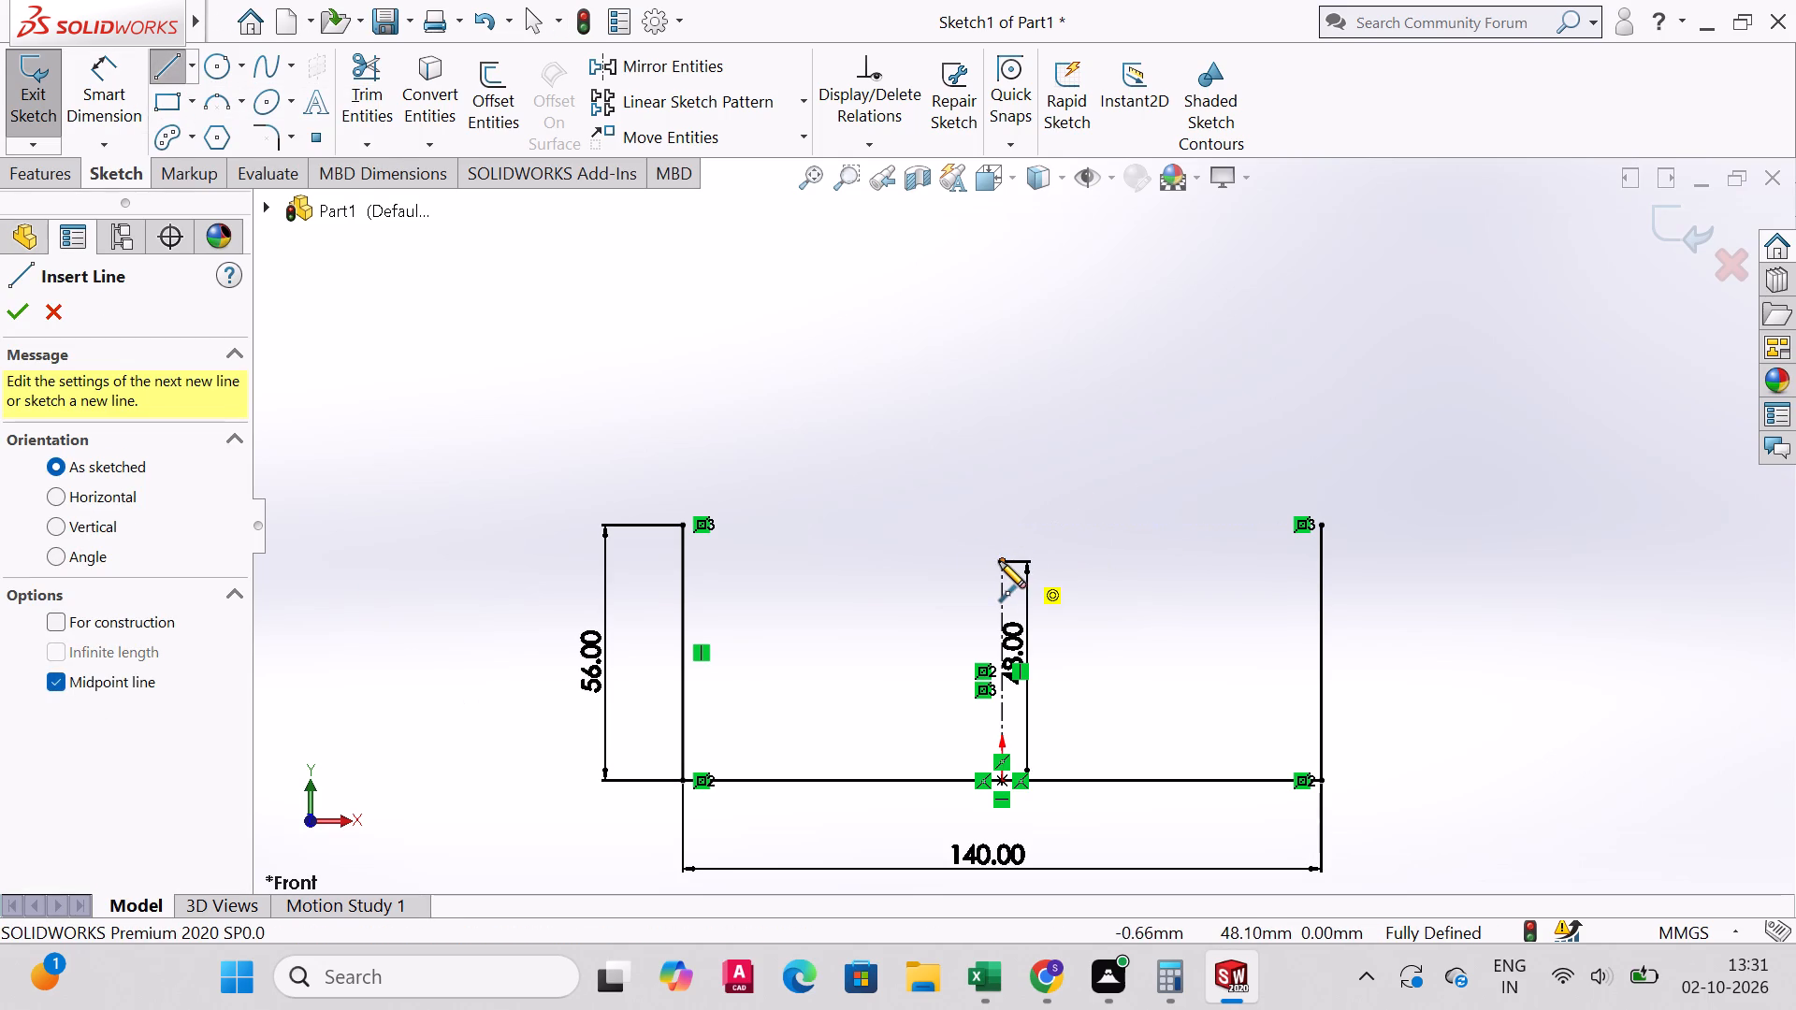
left_click(1000, 561)
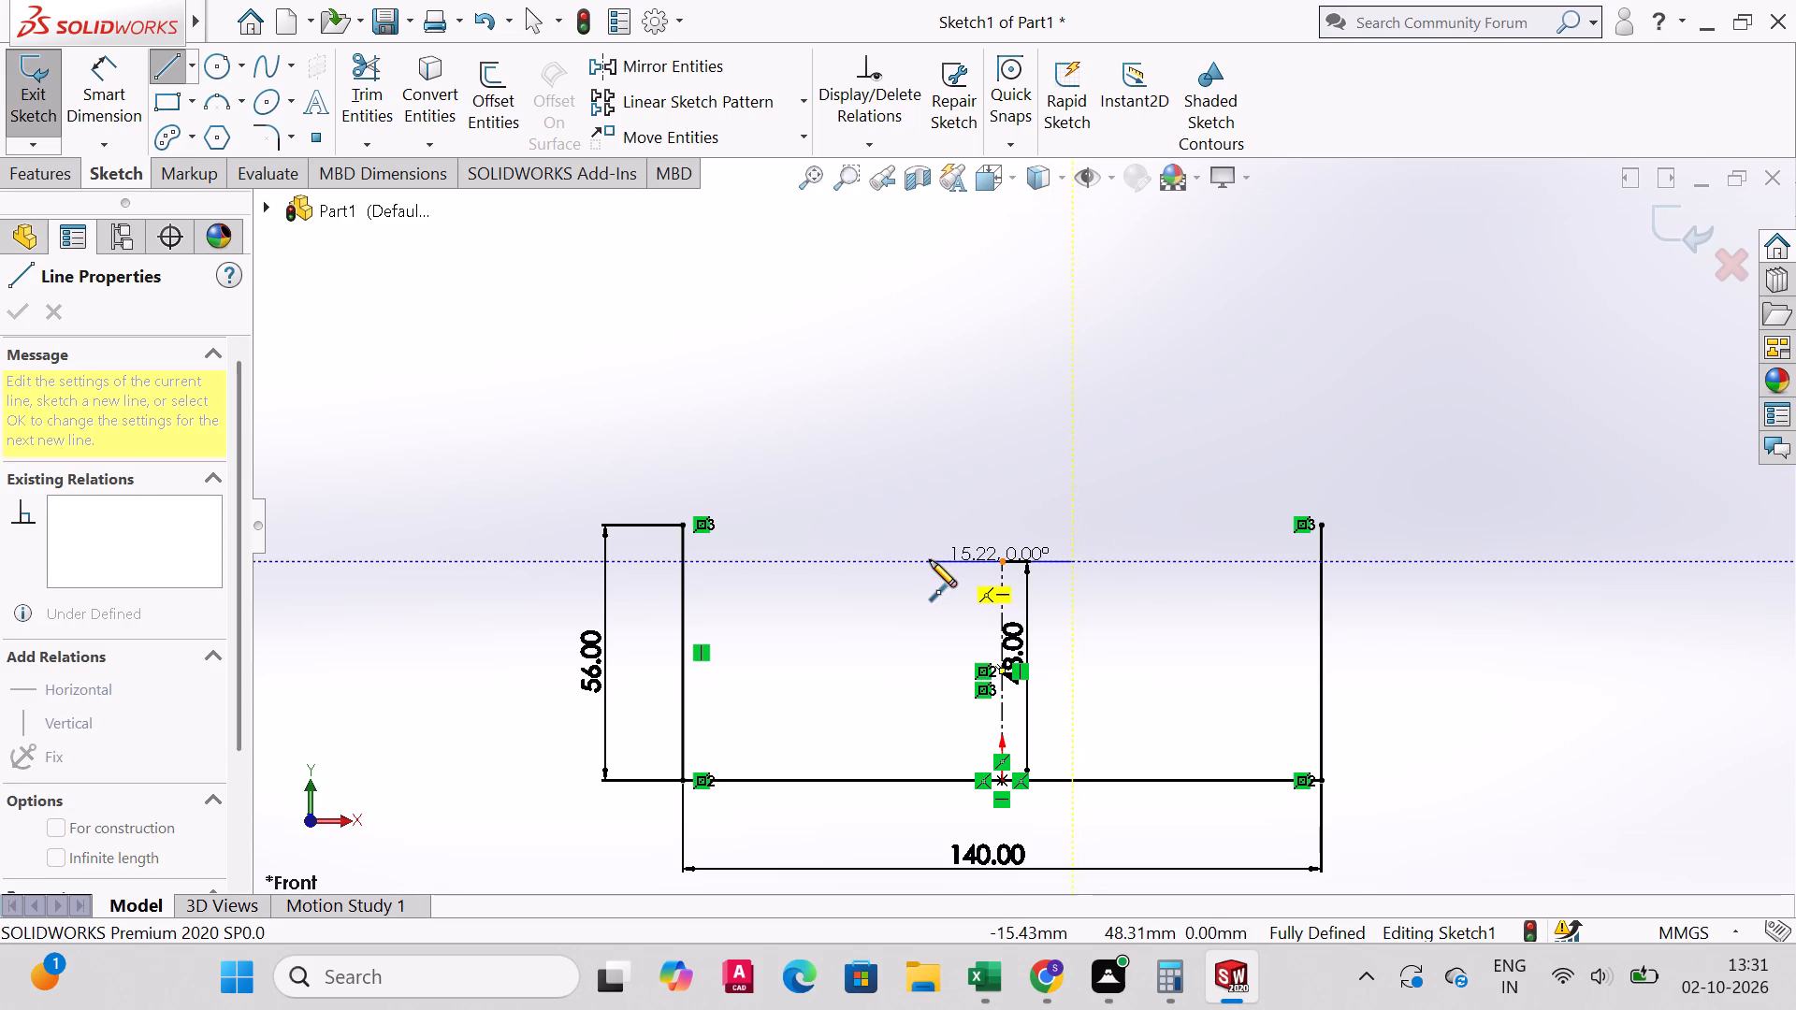
left_click(927, 560)
right_click(927, 560)
left_click(963, 572)
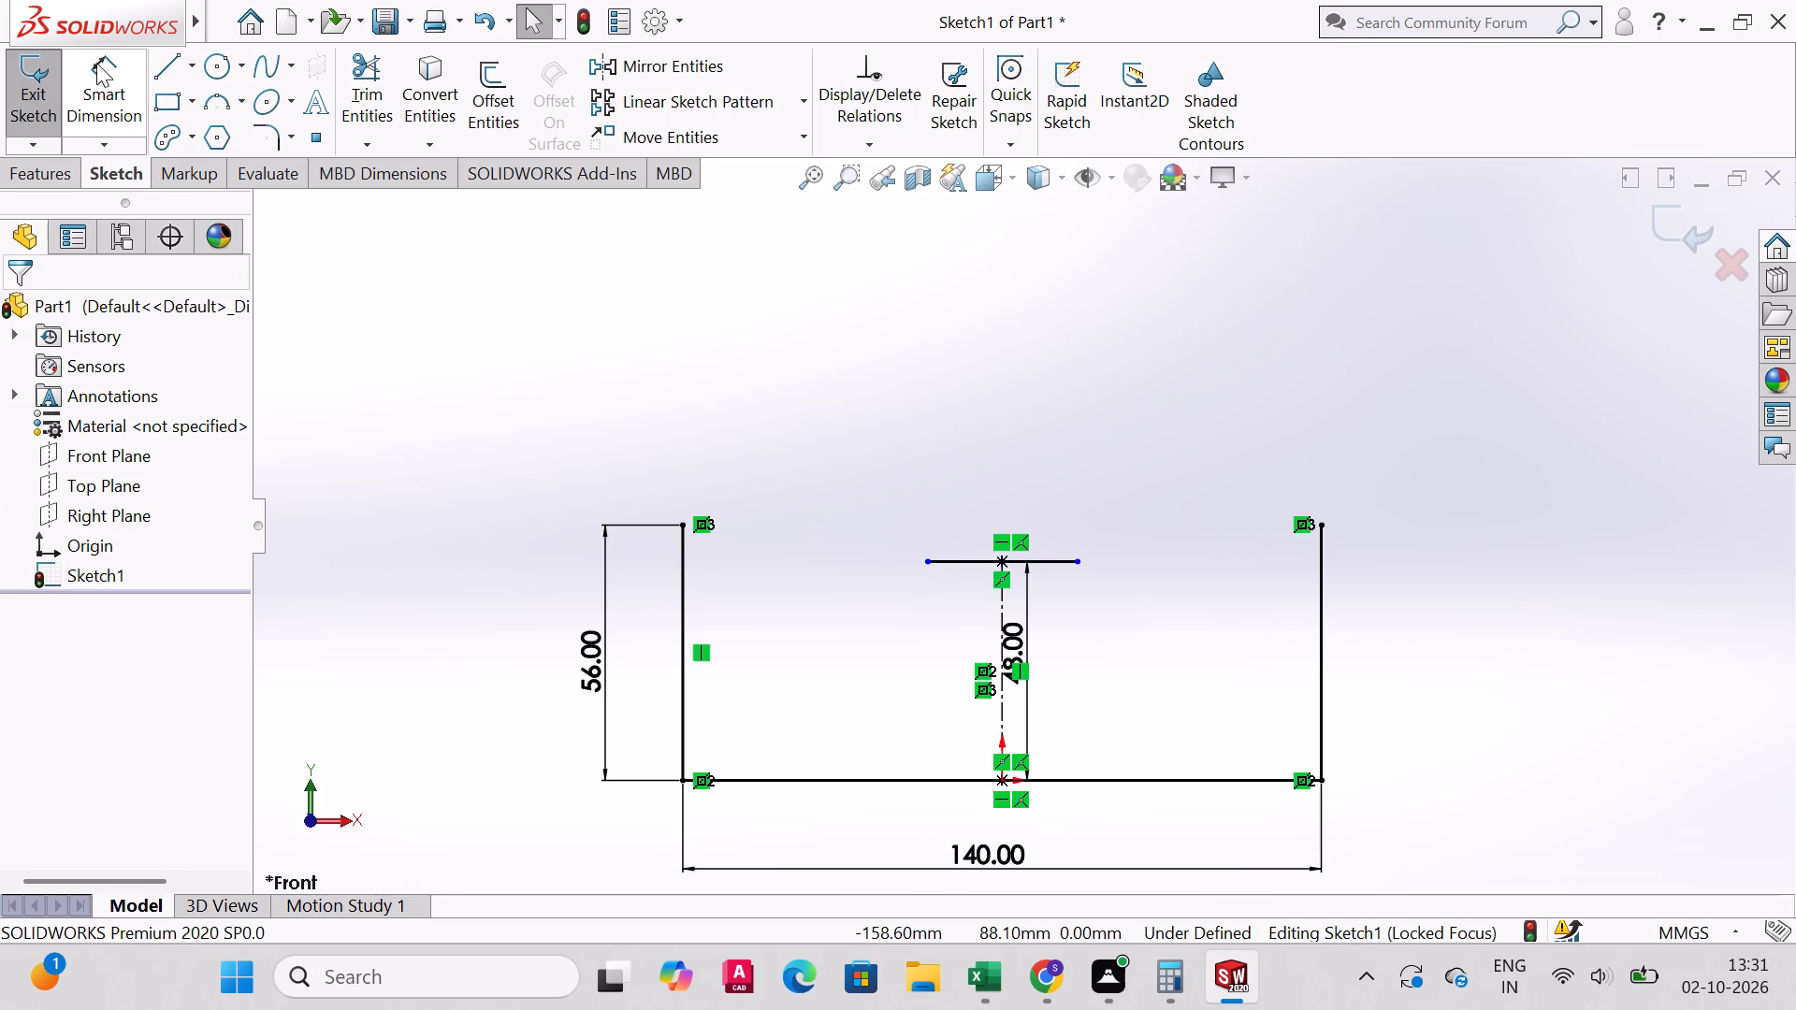
Dimension the short horizontal line's length as 32 mm, placing the dimension just above it and centring its text.
left_click(98, 63)
left_click(960, 560)
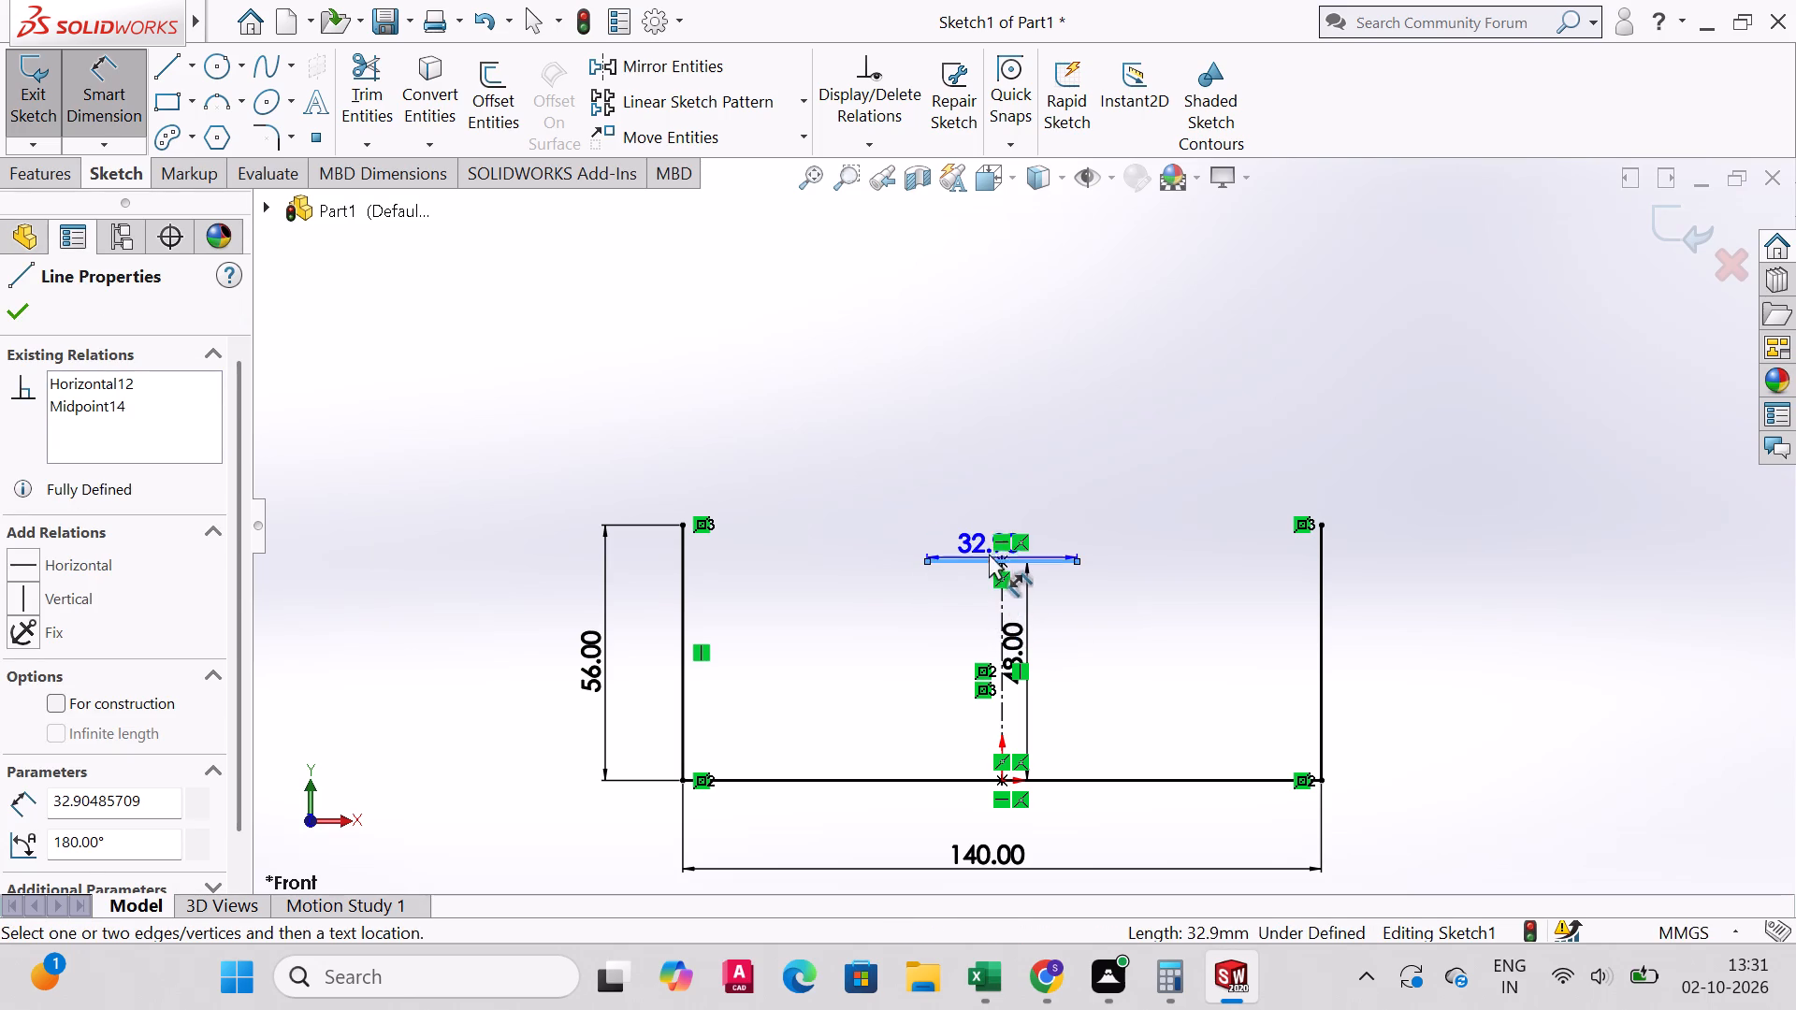
left_click(990, 549)
type("32")
key("Return")
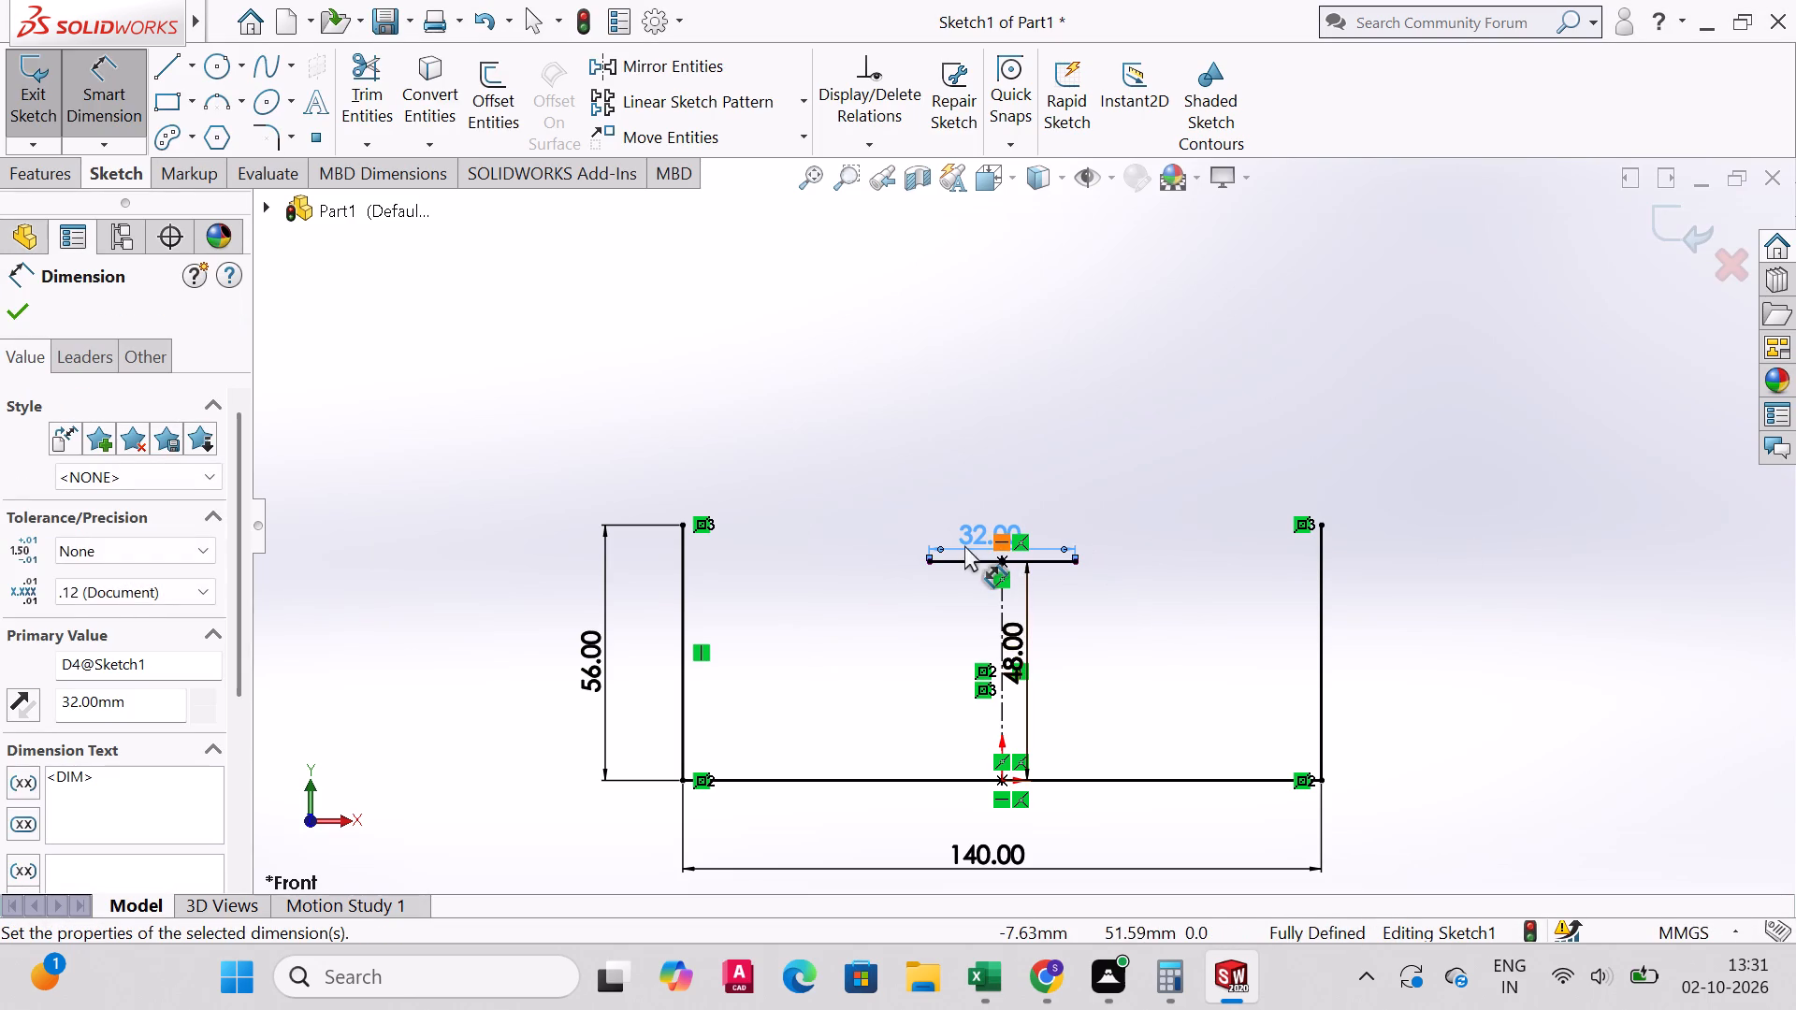
left_click_drag(970, 540, 988, 540)
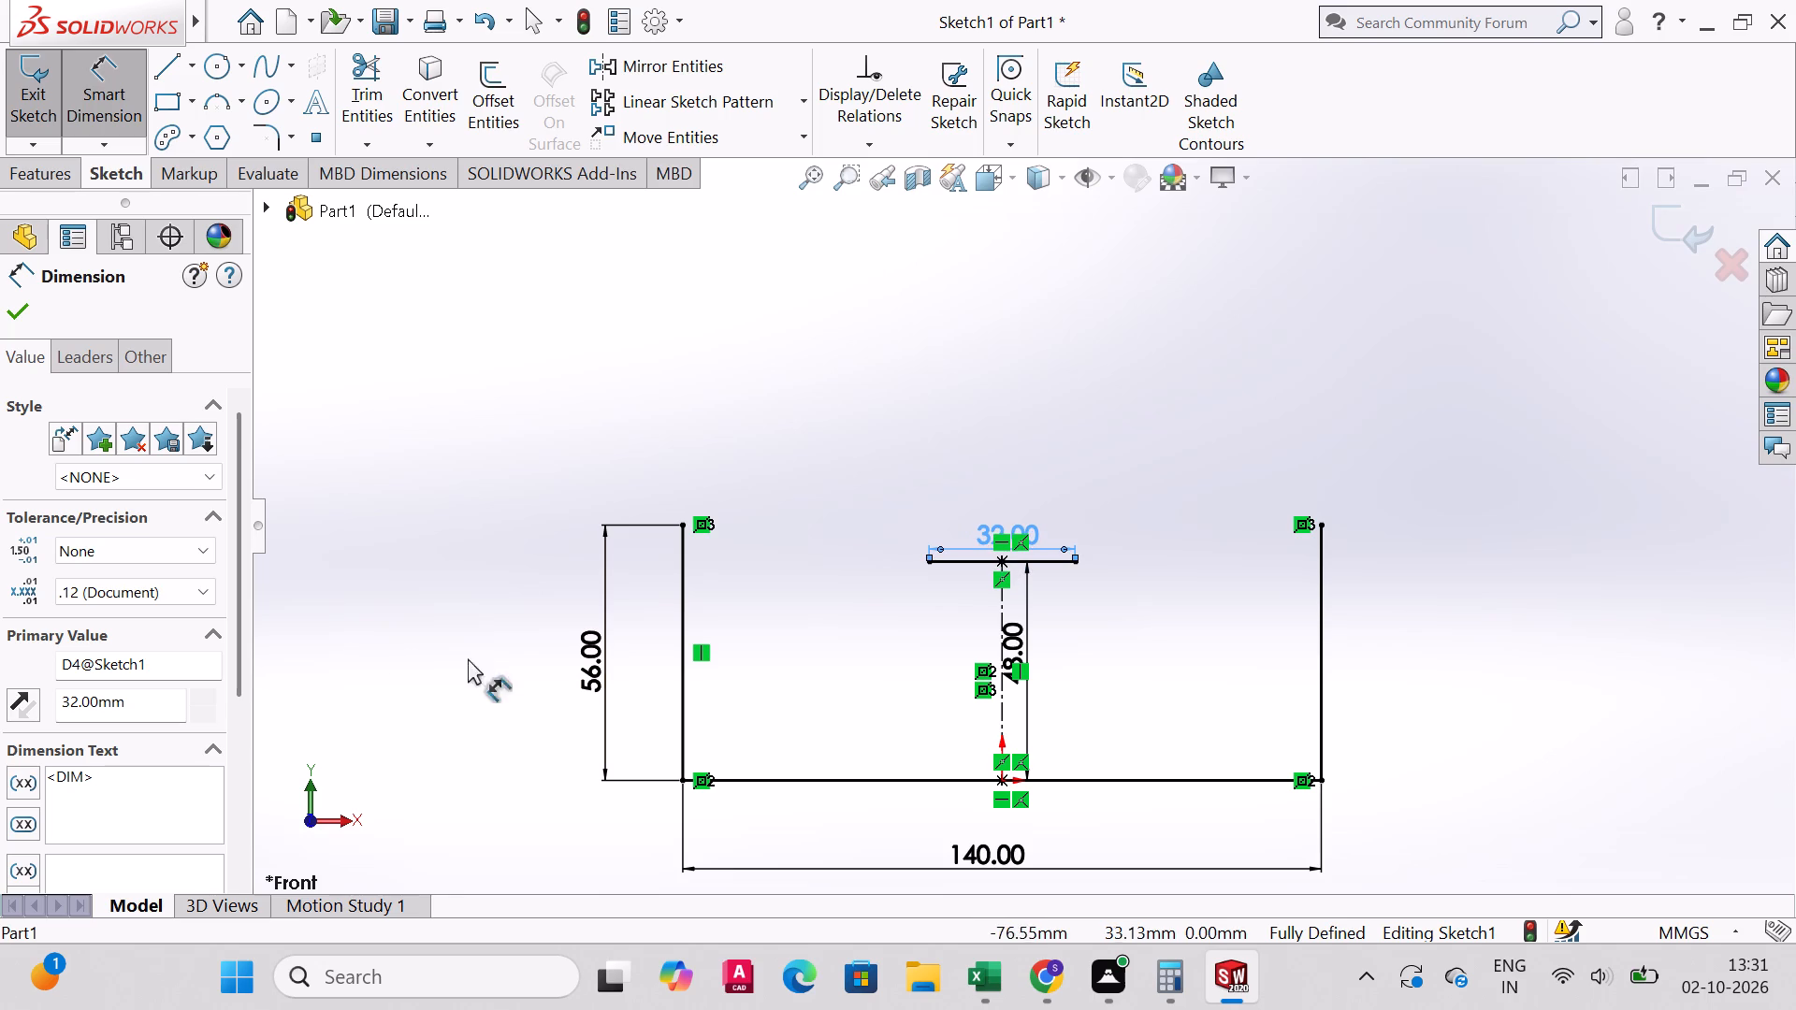
left_click(8, 310)
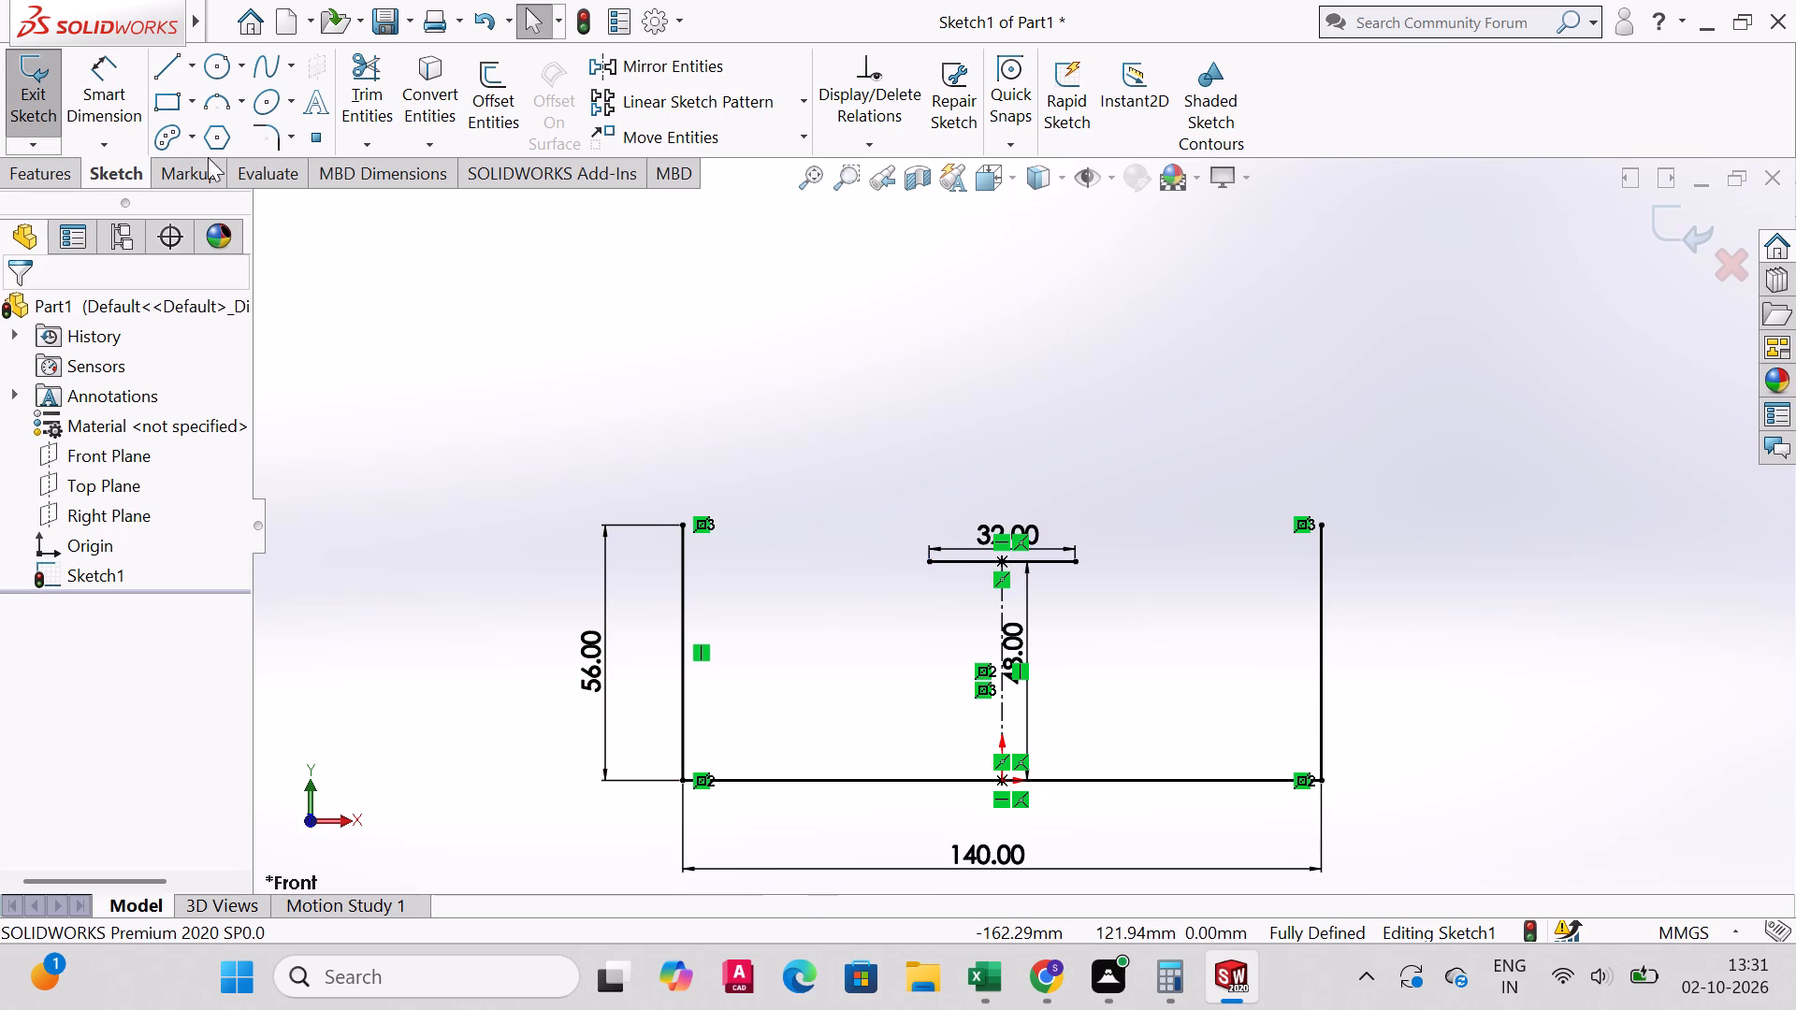
Sketch a 48 mm vertical line from the left end of the 32 mm line down to the base line.
left_click(161, 73)
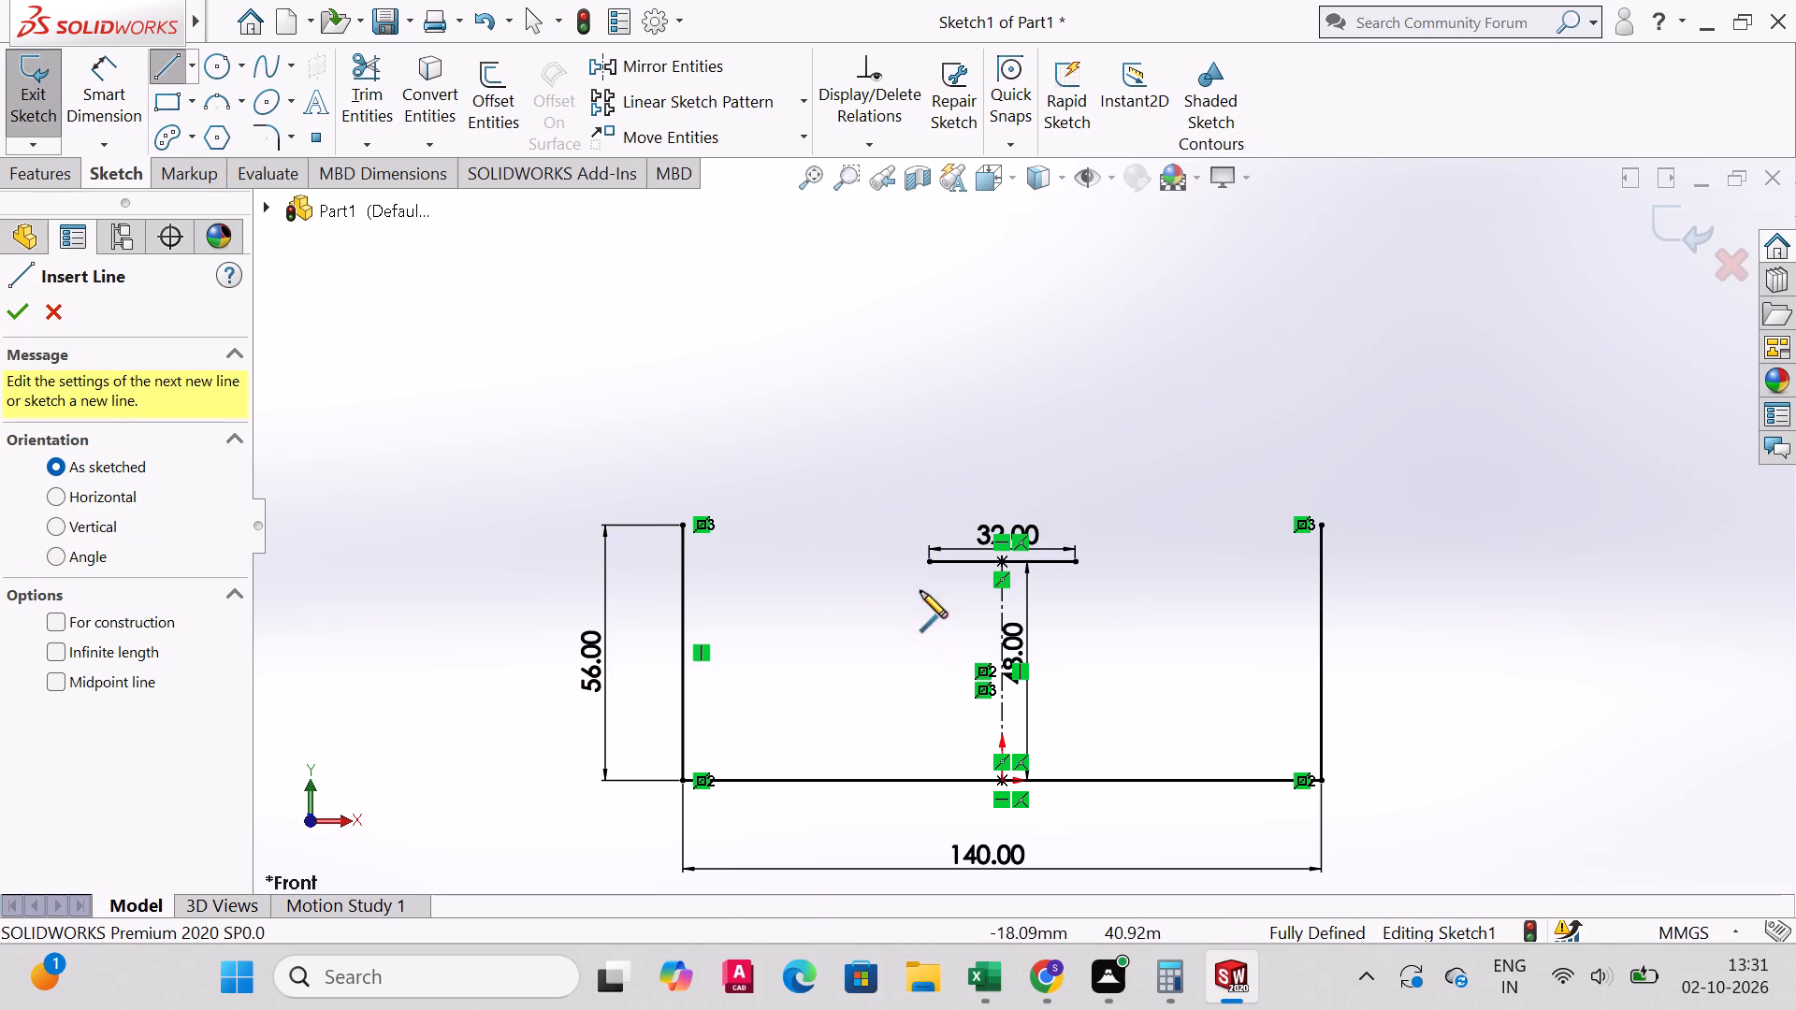
left_click(928, 563)
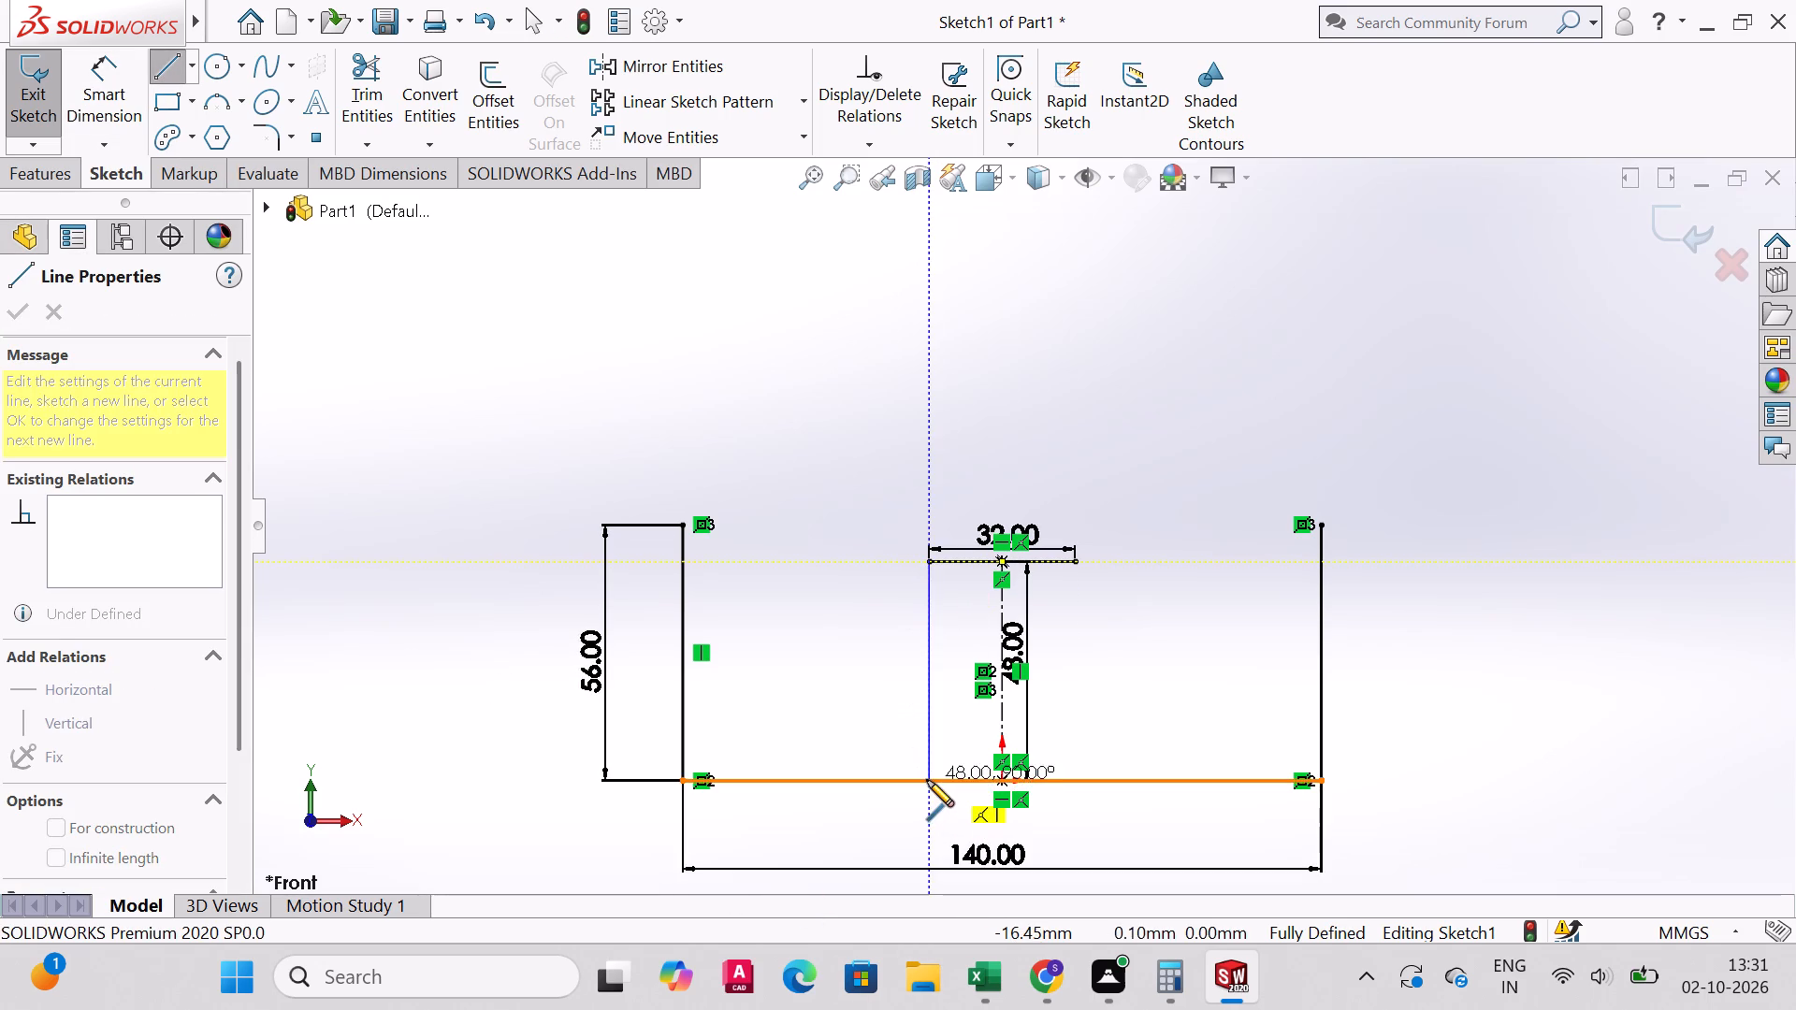
left_click(927, 781)
right_click(927, 781)
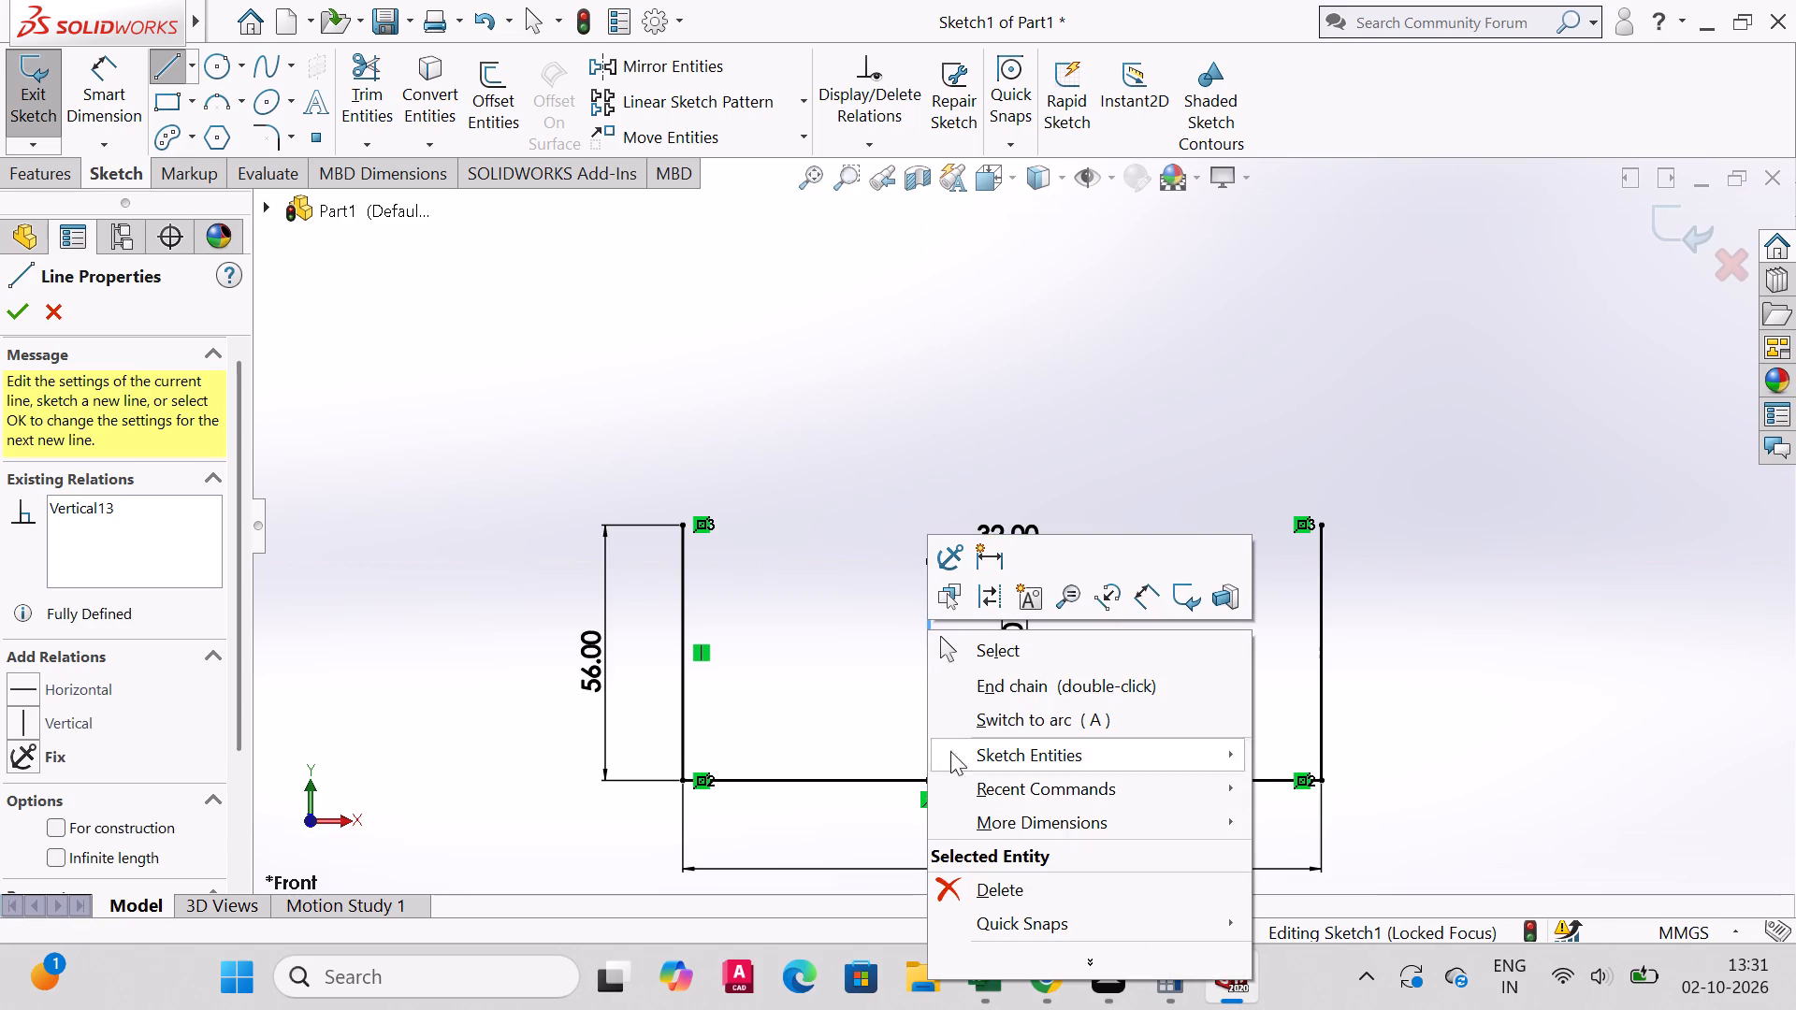
left_click(1005, 662)
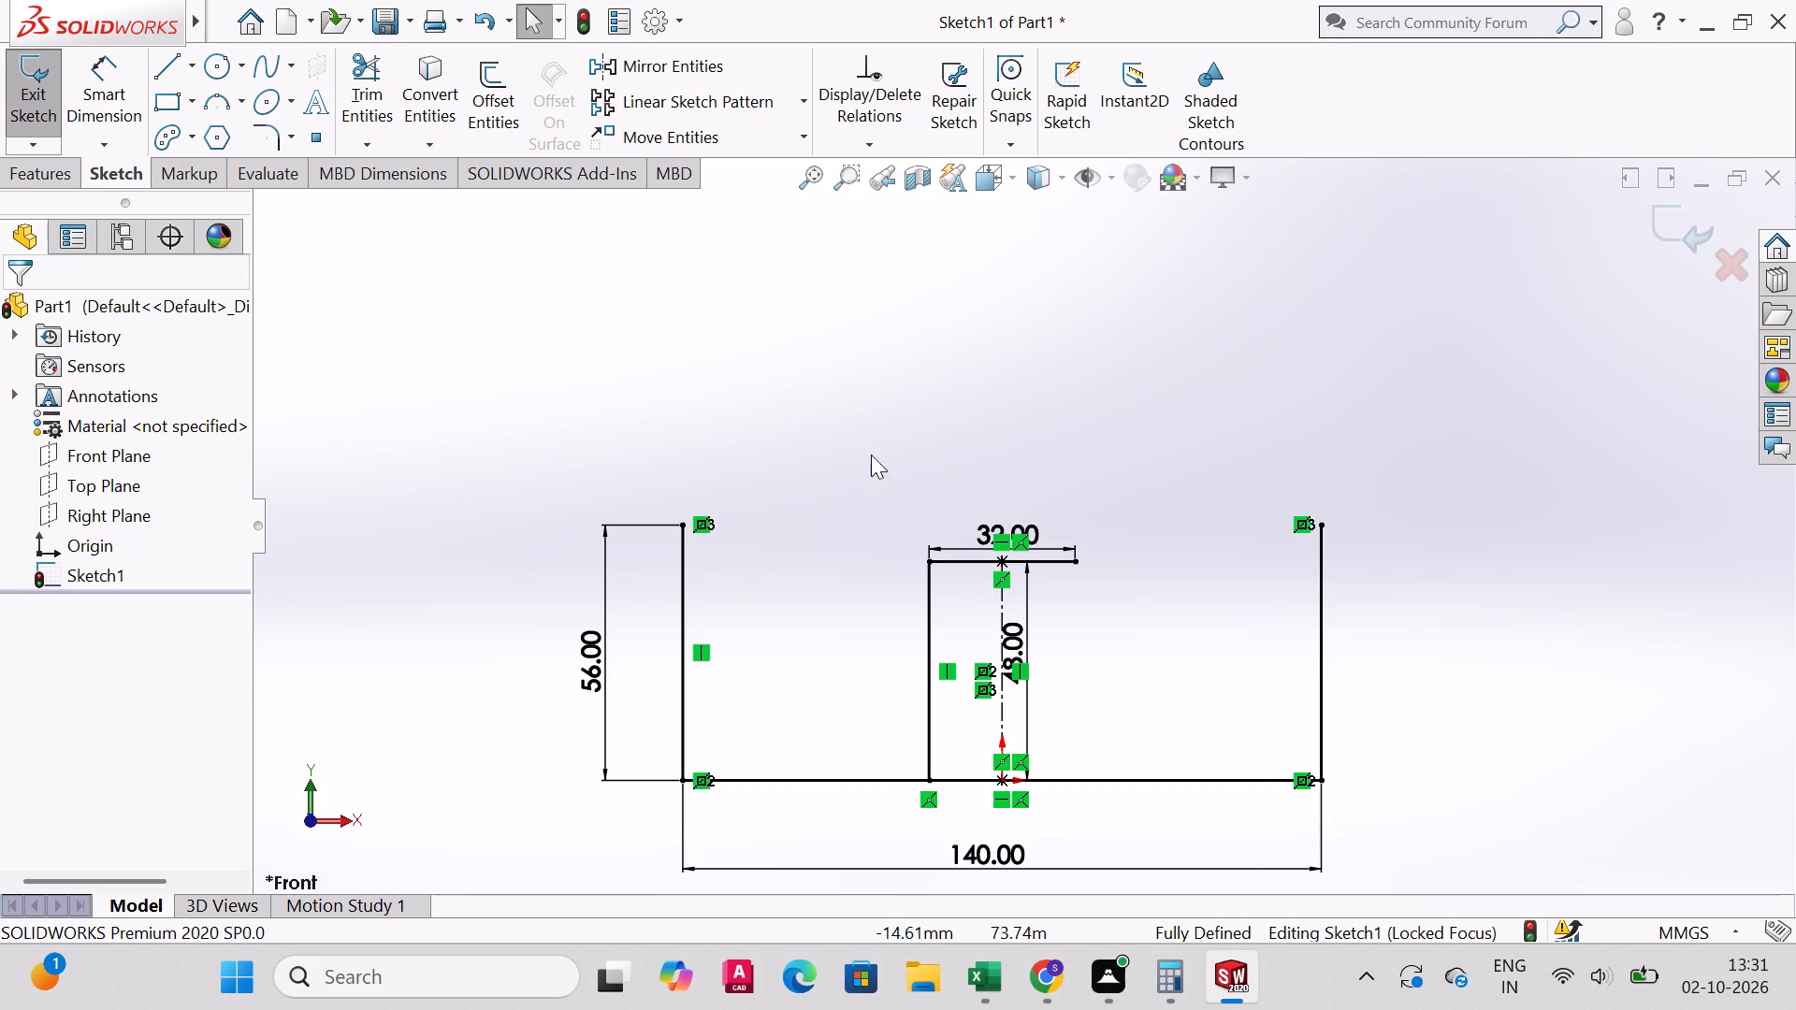
Sketch a 48 mm vertical line from the right end of the 32 mm line down to the base line.
left_click(150, 70)
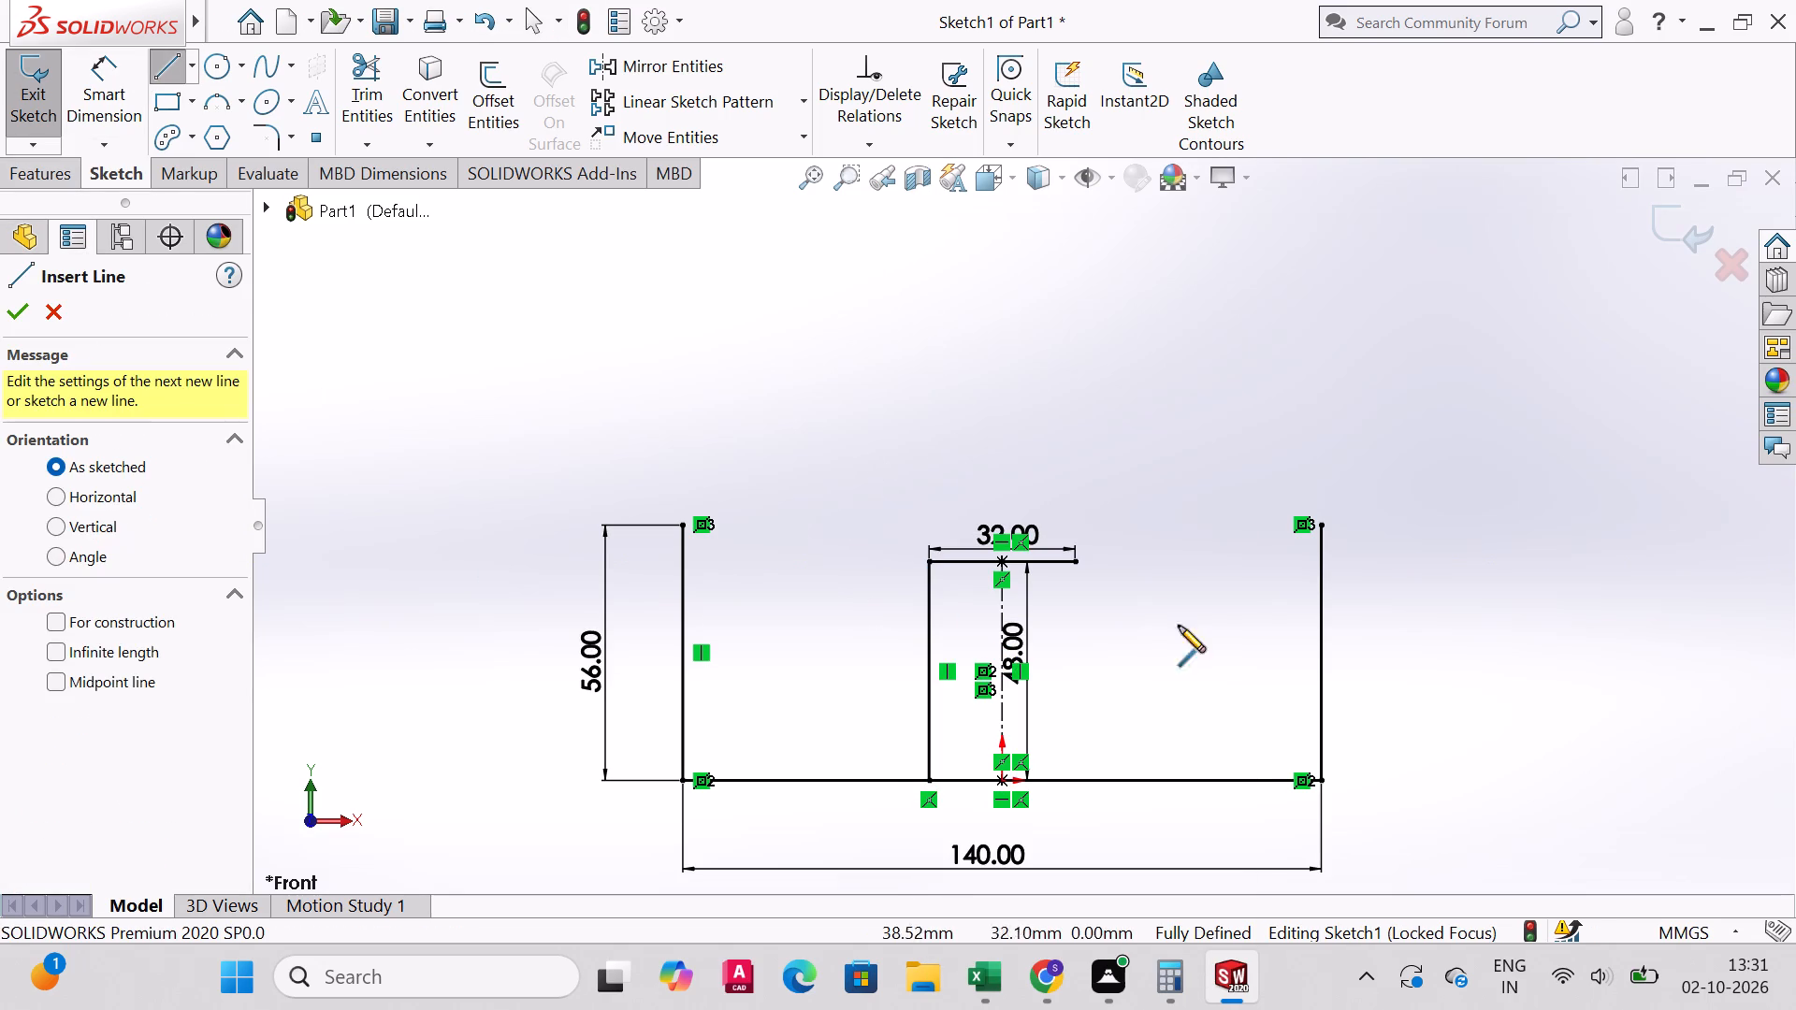
left_click(1078, 567)
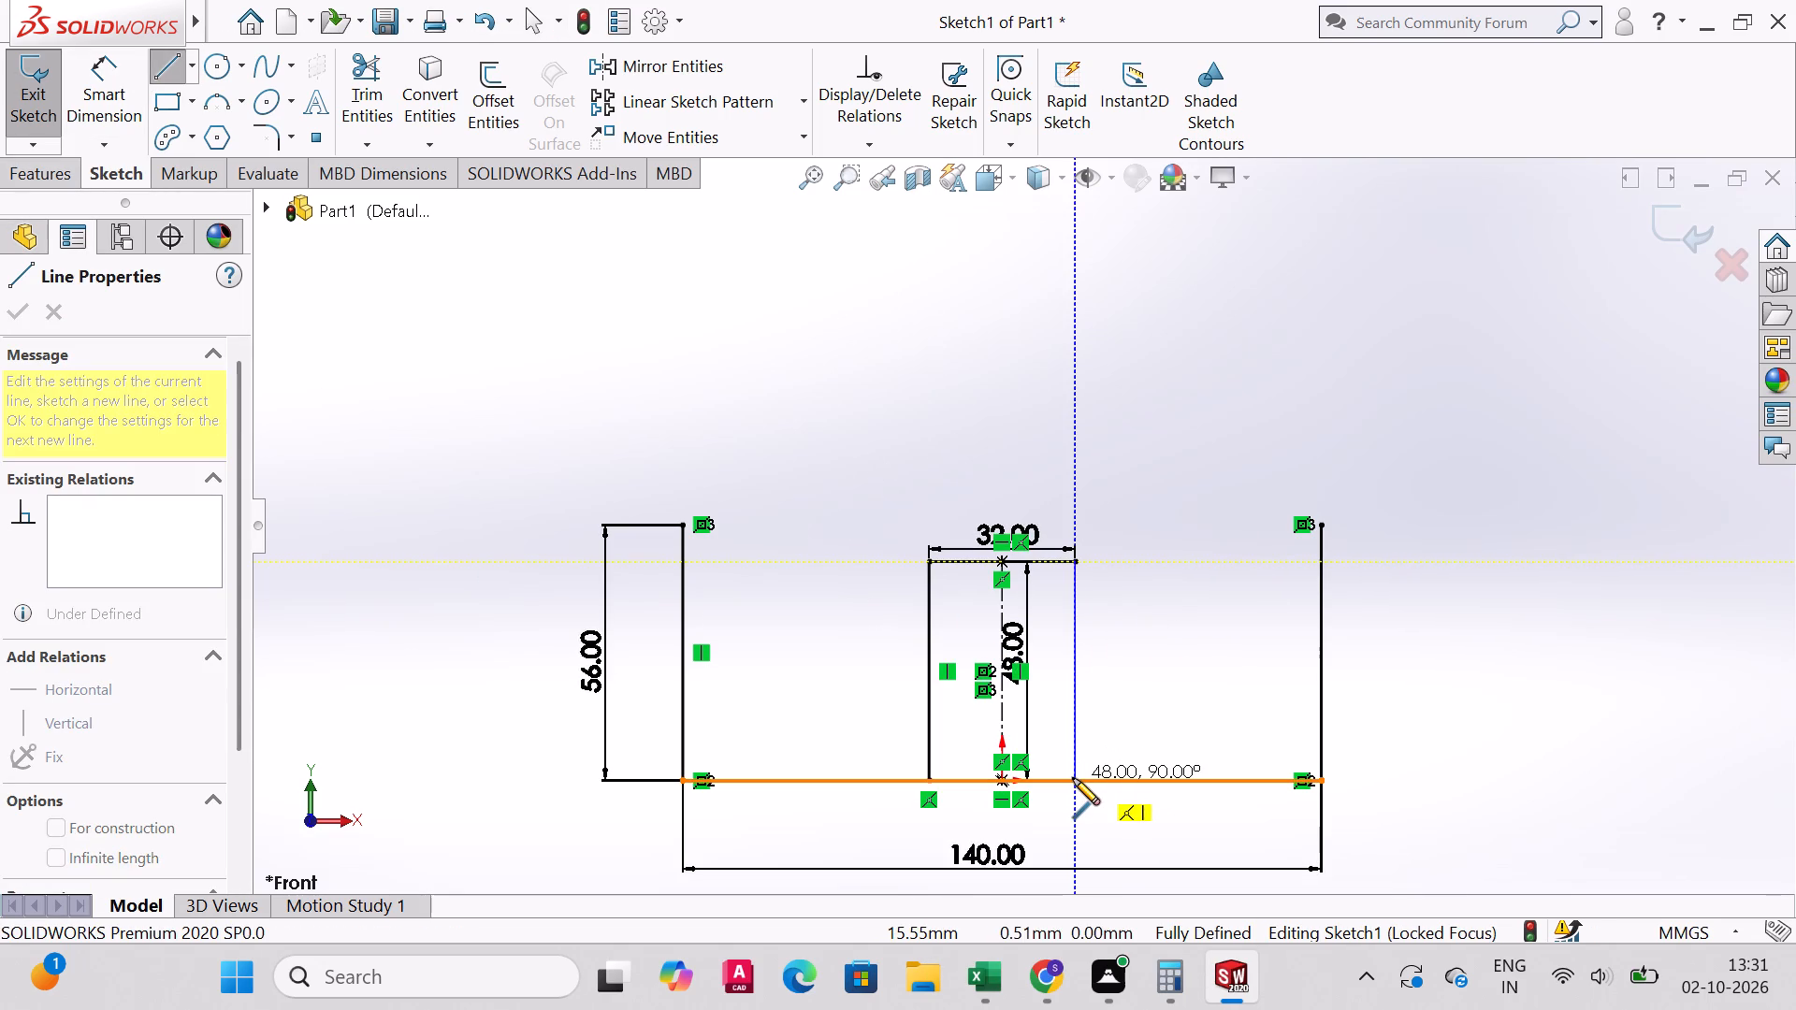
left_click(1073, 779)
right_click(1073, 779)
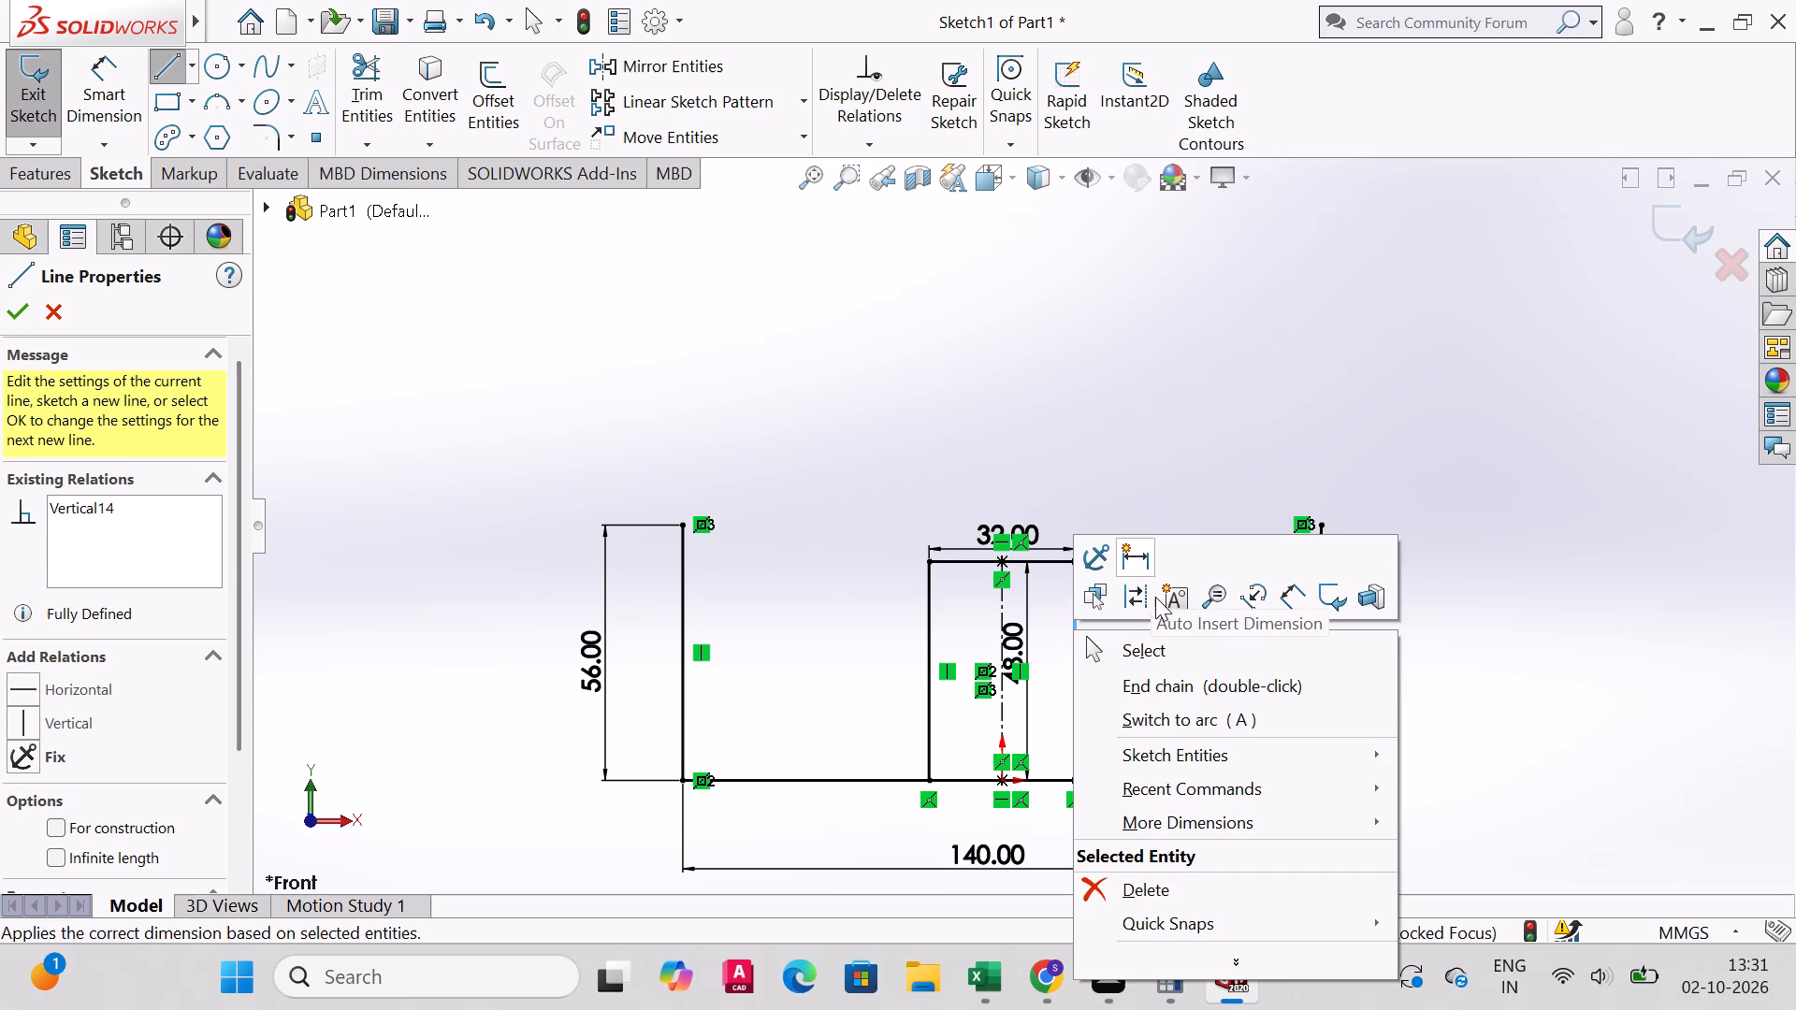
left_click(1156, 640)
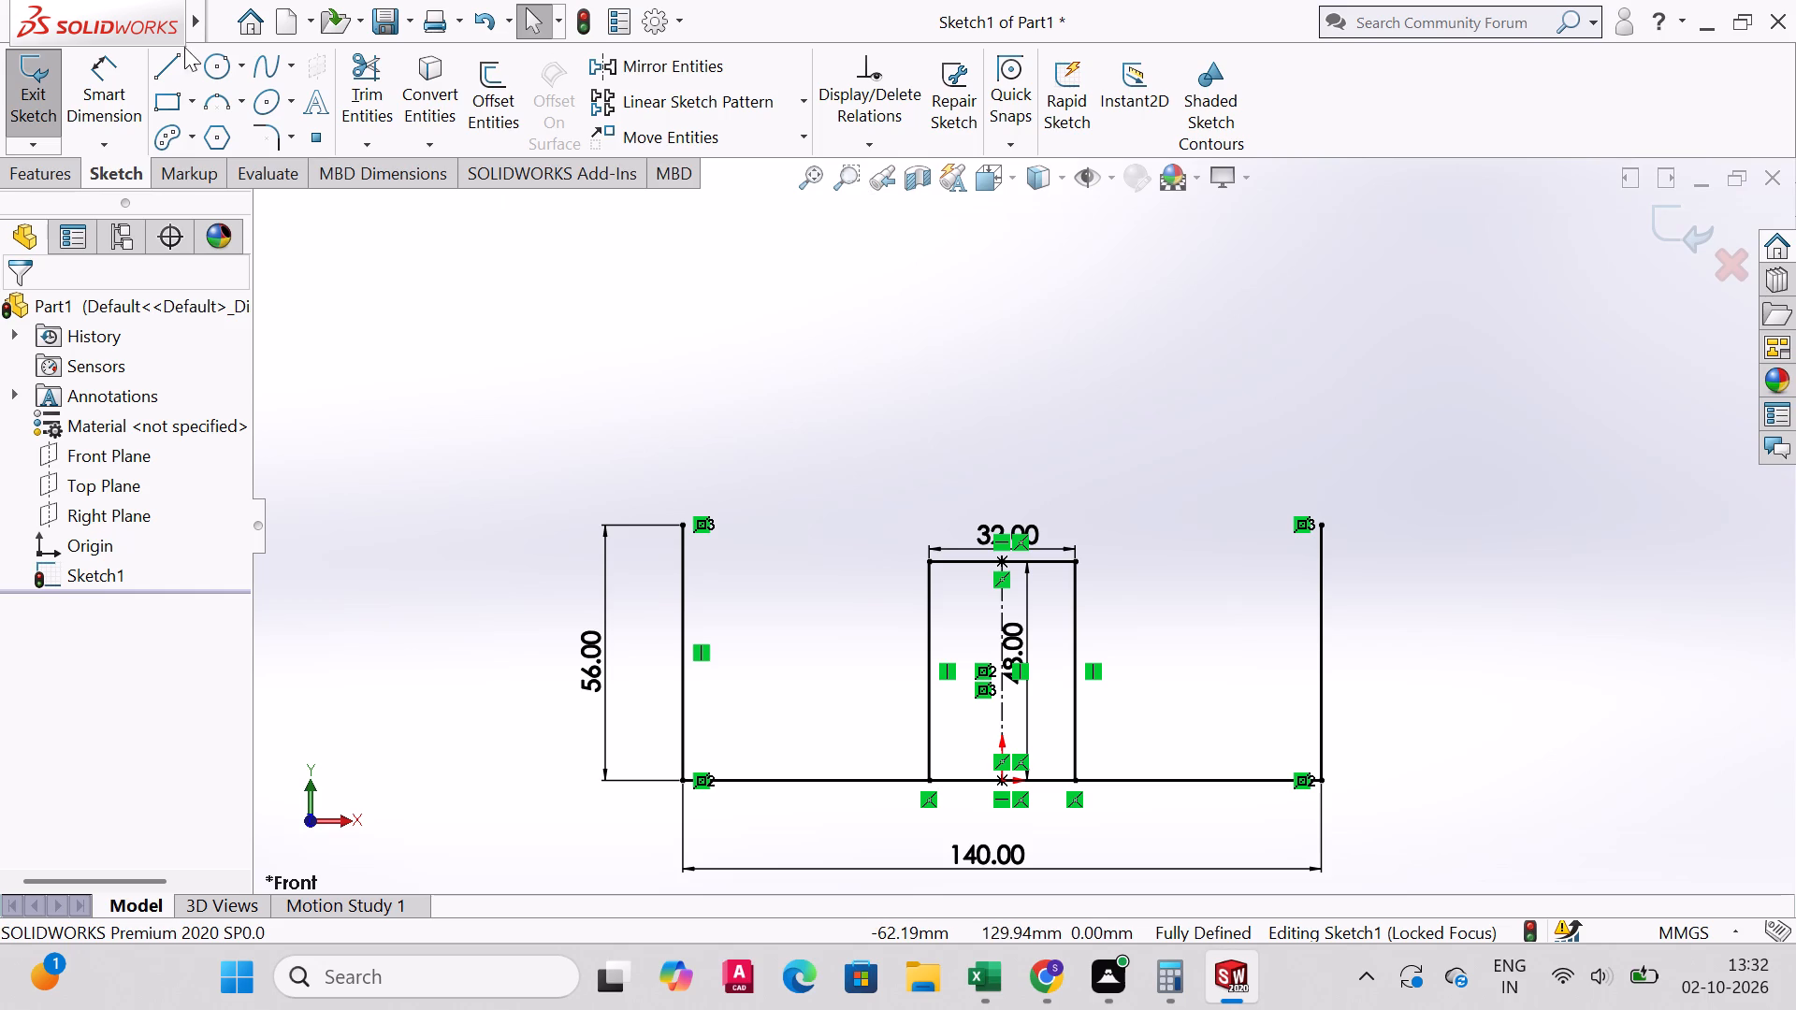
Sketch two concentric circles aligned above the centerline, centred about 105 mm above the base line, the inner one about 20 mm in diameter.
left_click(216, 61)
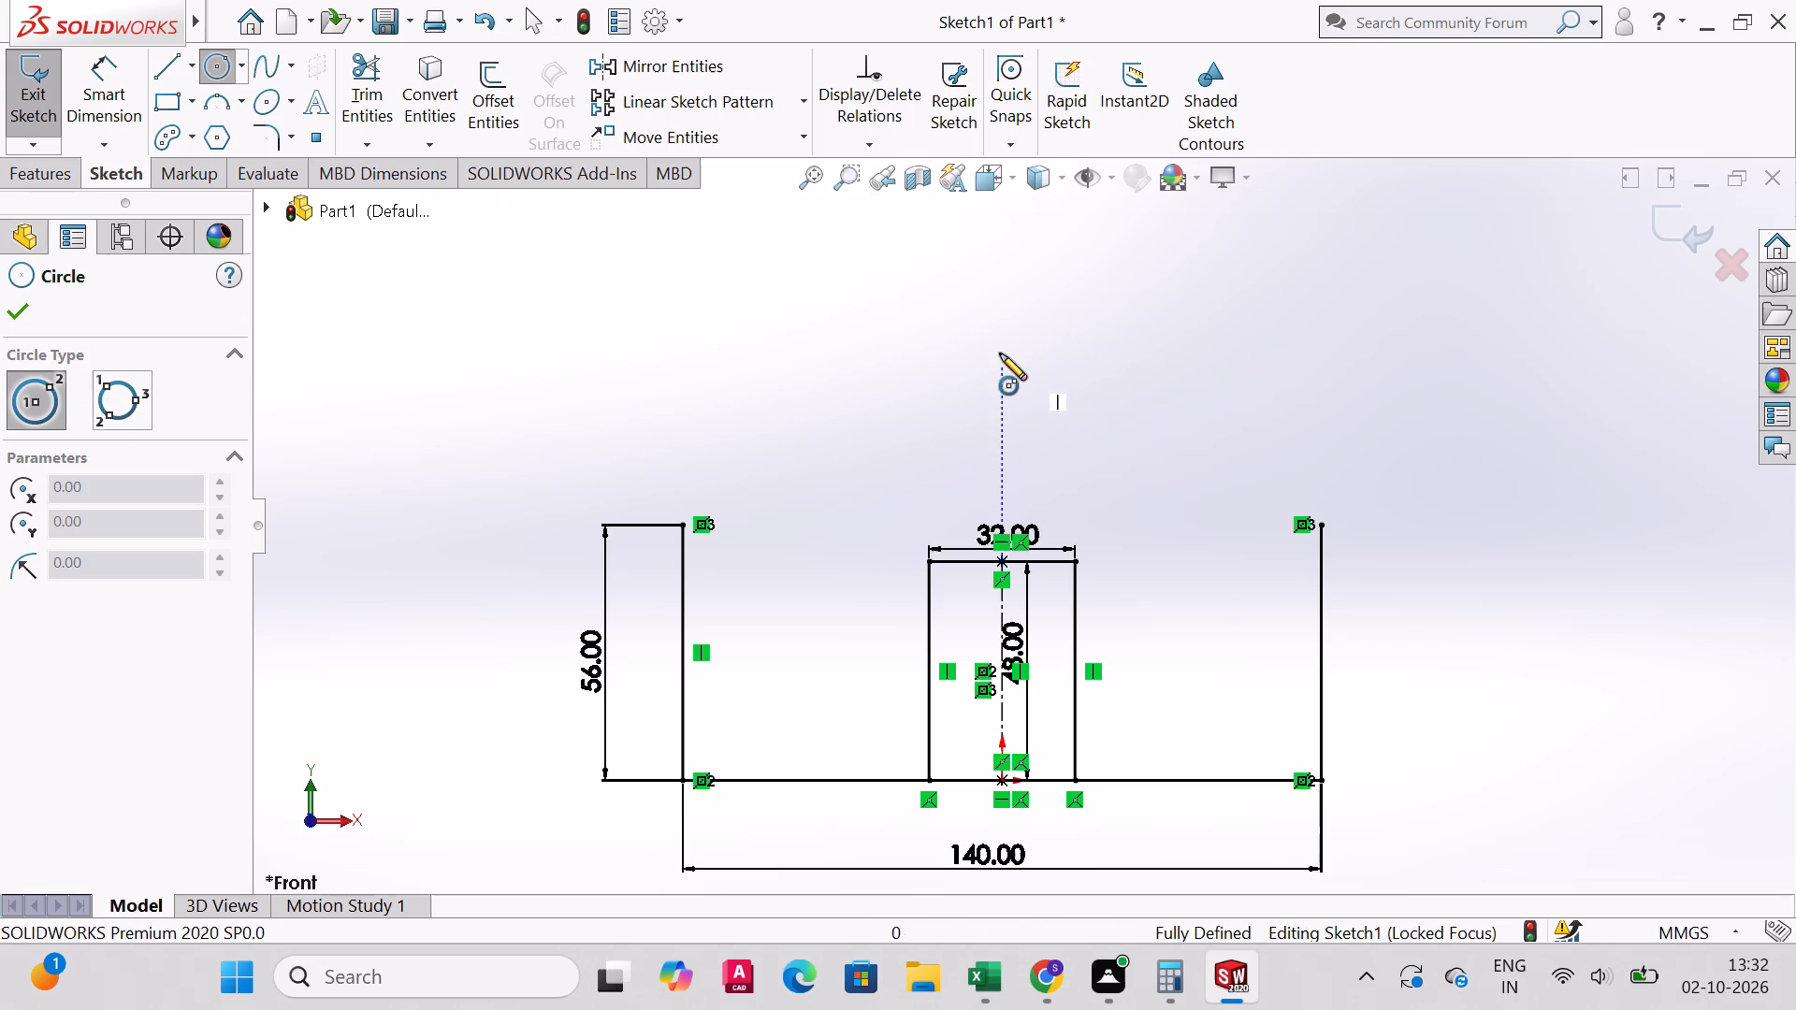
left_click(999, 302)
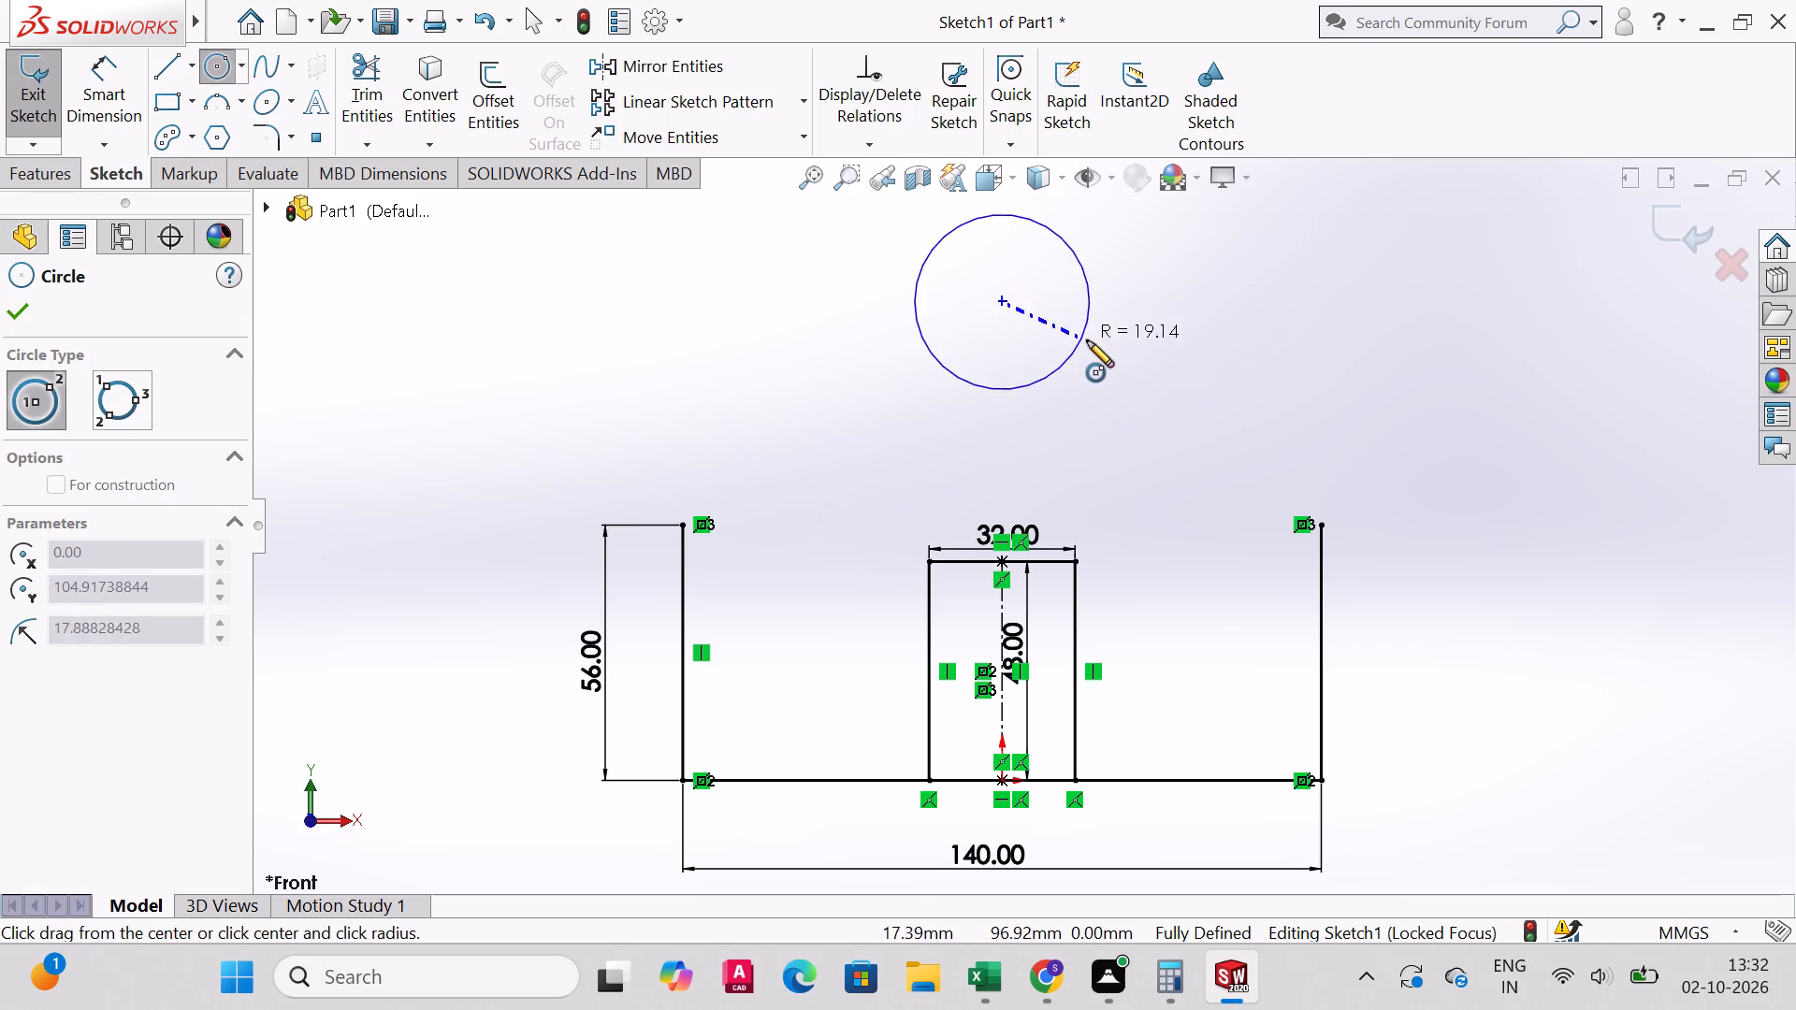
left_click(1097, 343)
left_click(1002, 303)
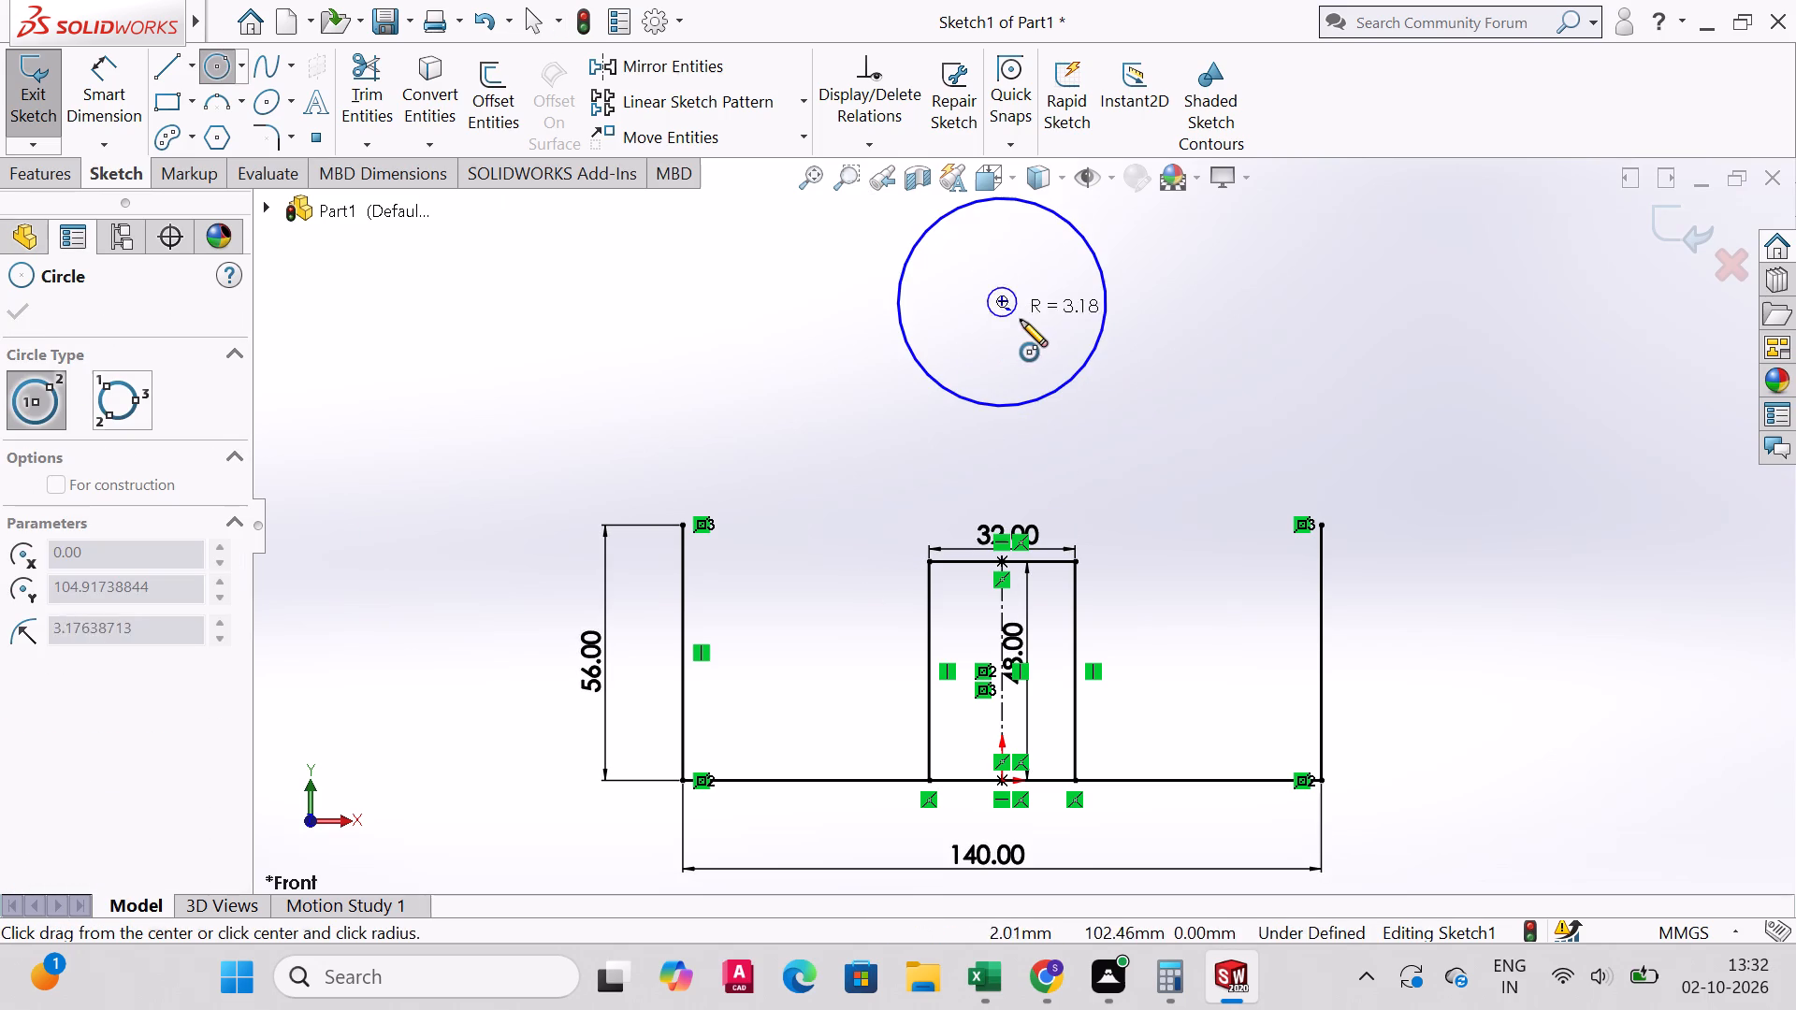
left_click(1043, 323)
right_click(1039, 323)
left_click(1086, 334)
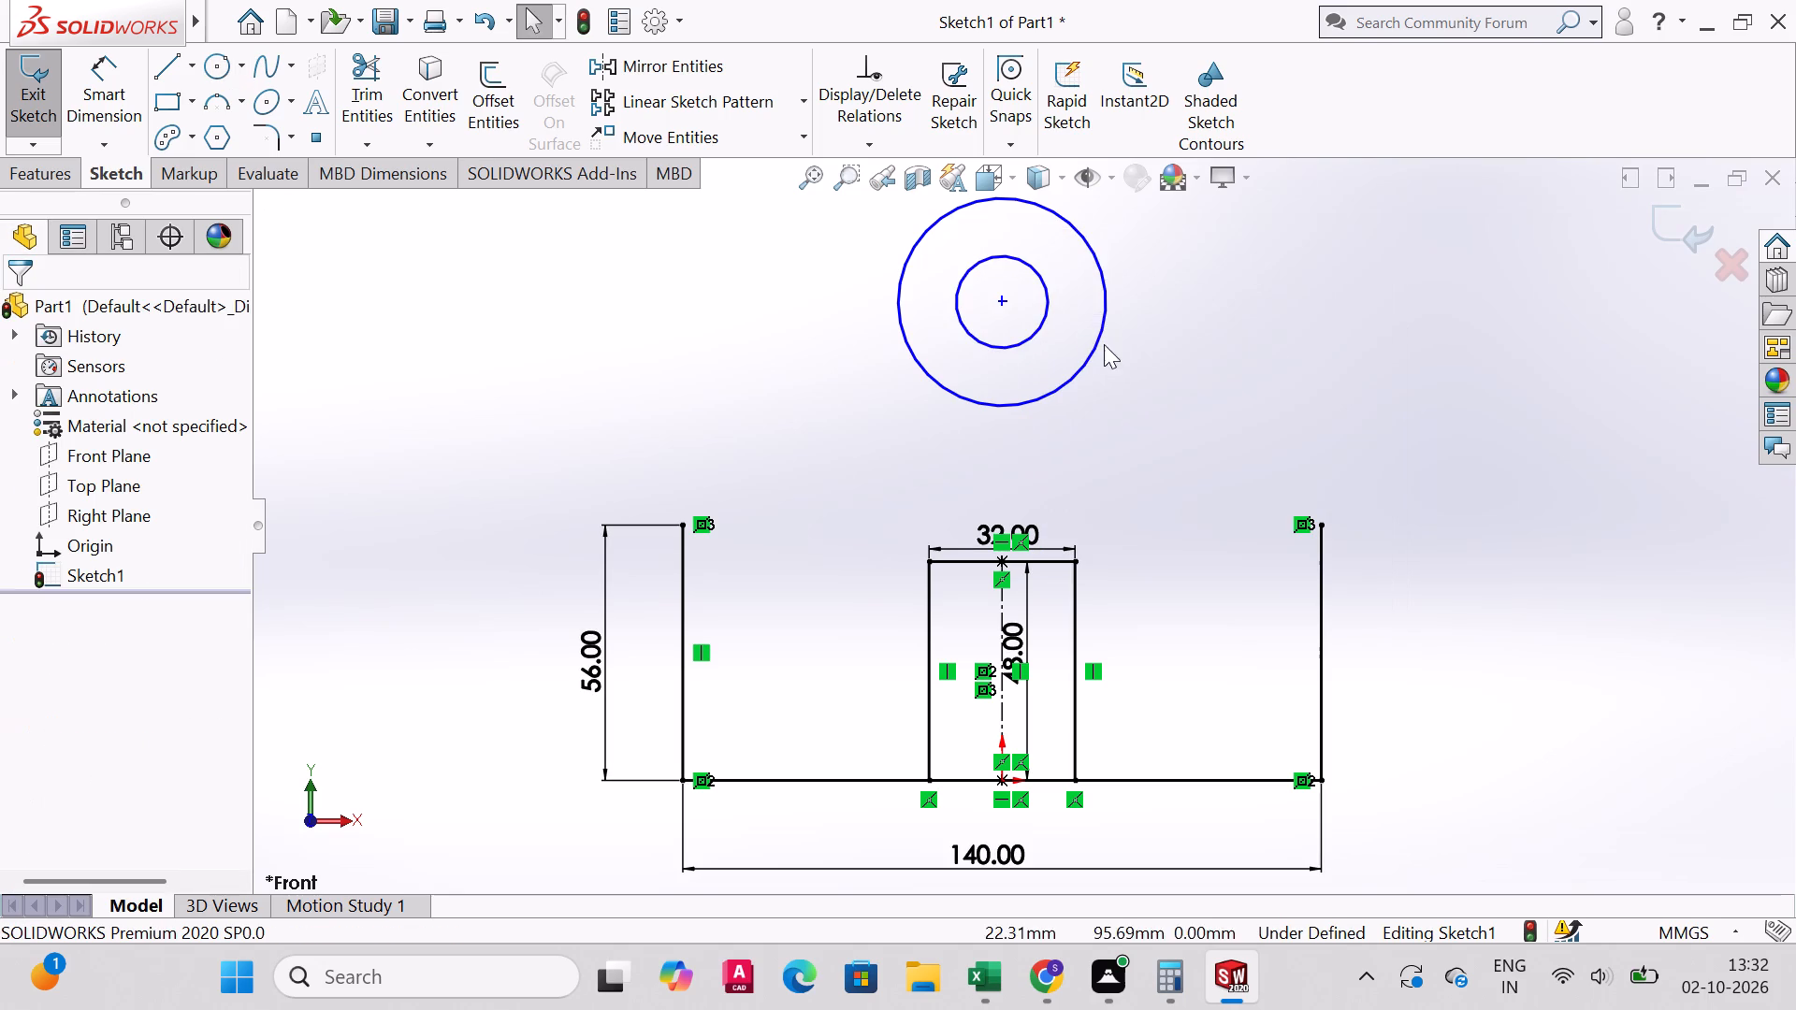
Dimension the inner circle's diameter as 40 mm, placing the dimension to the right of the circles.
left_click(111, 73)
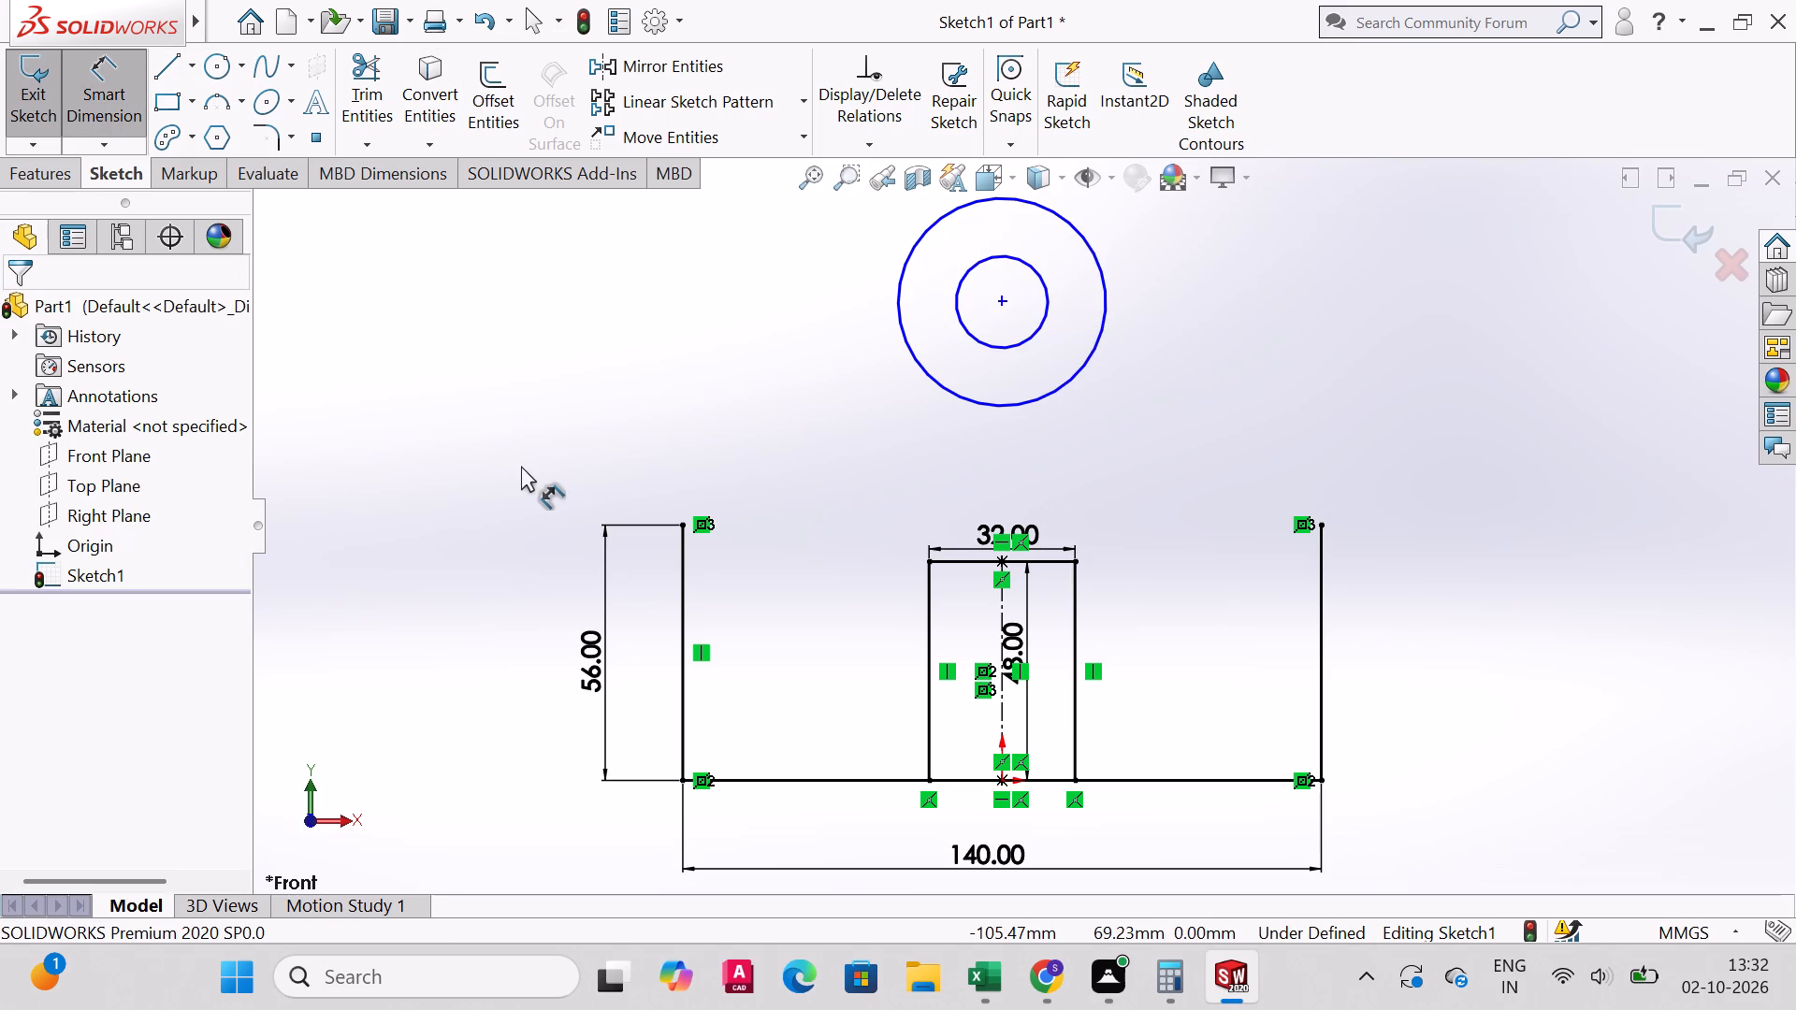
left_click(1048, 300)
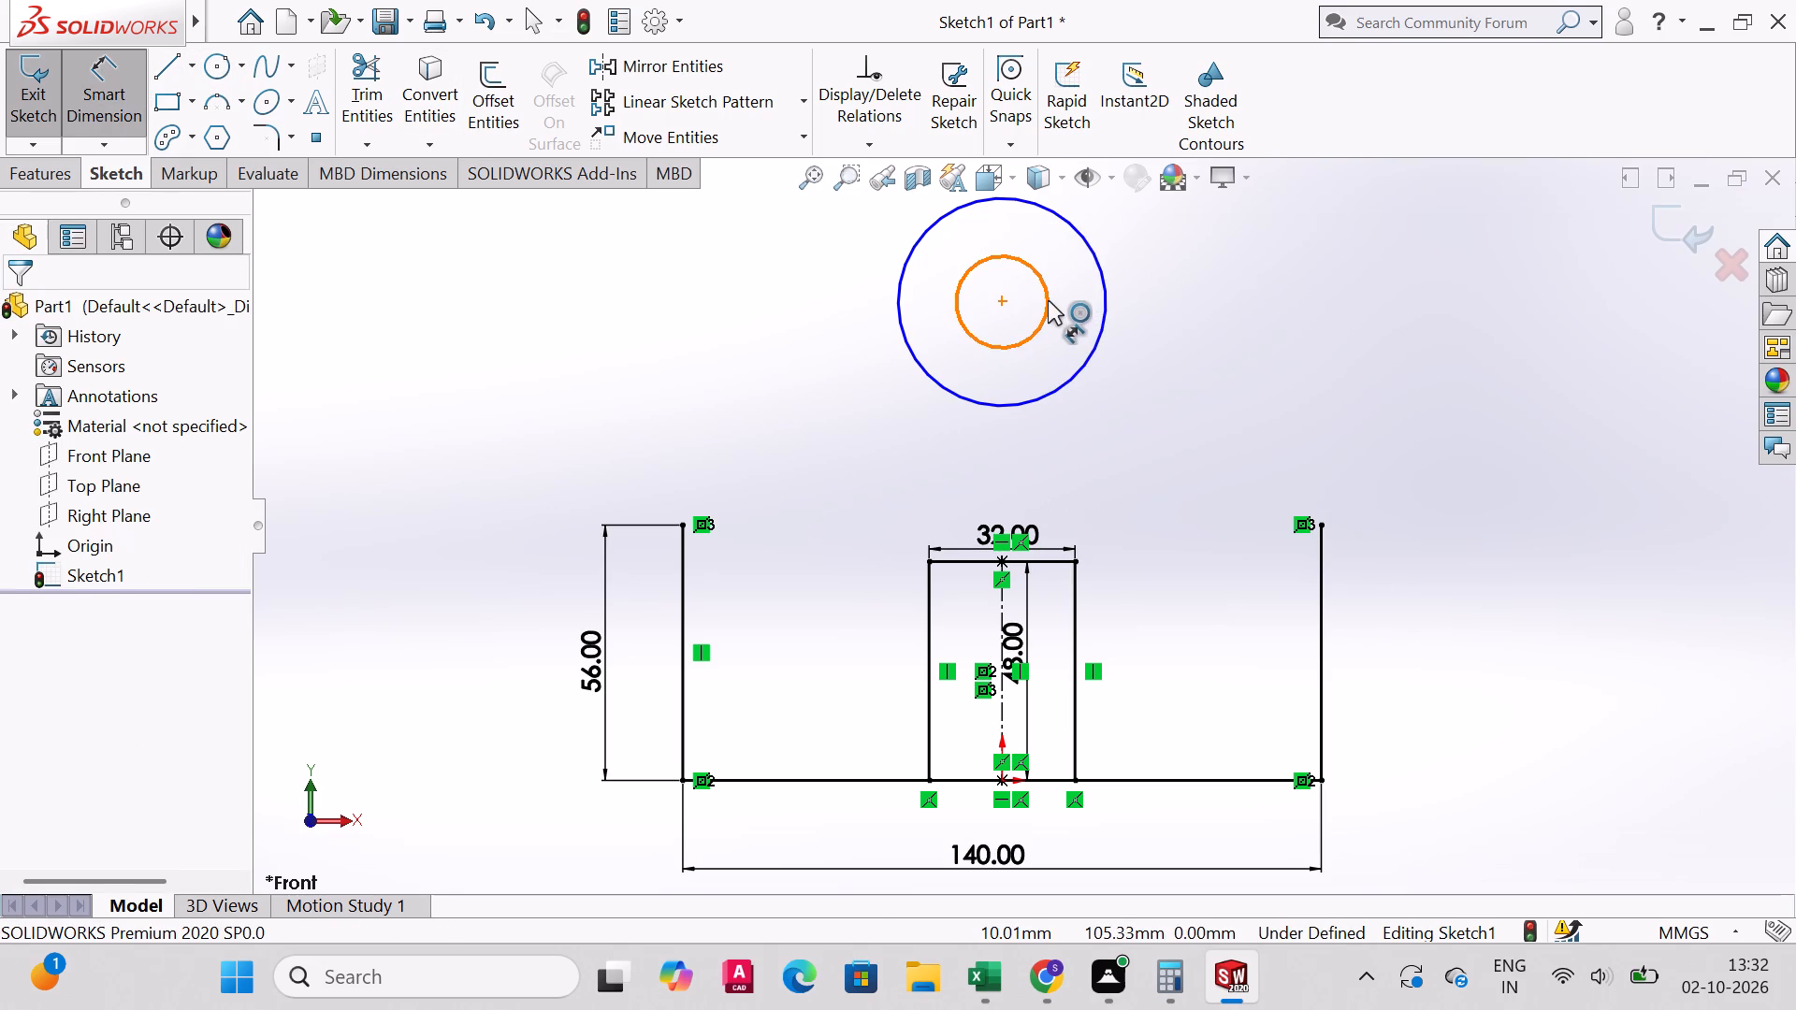
left_click(1259, 256)
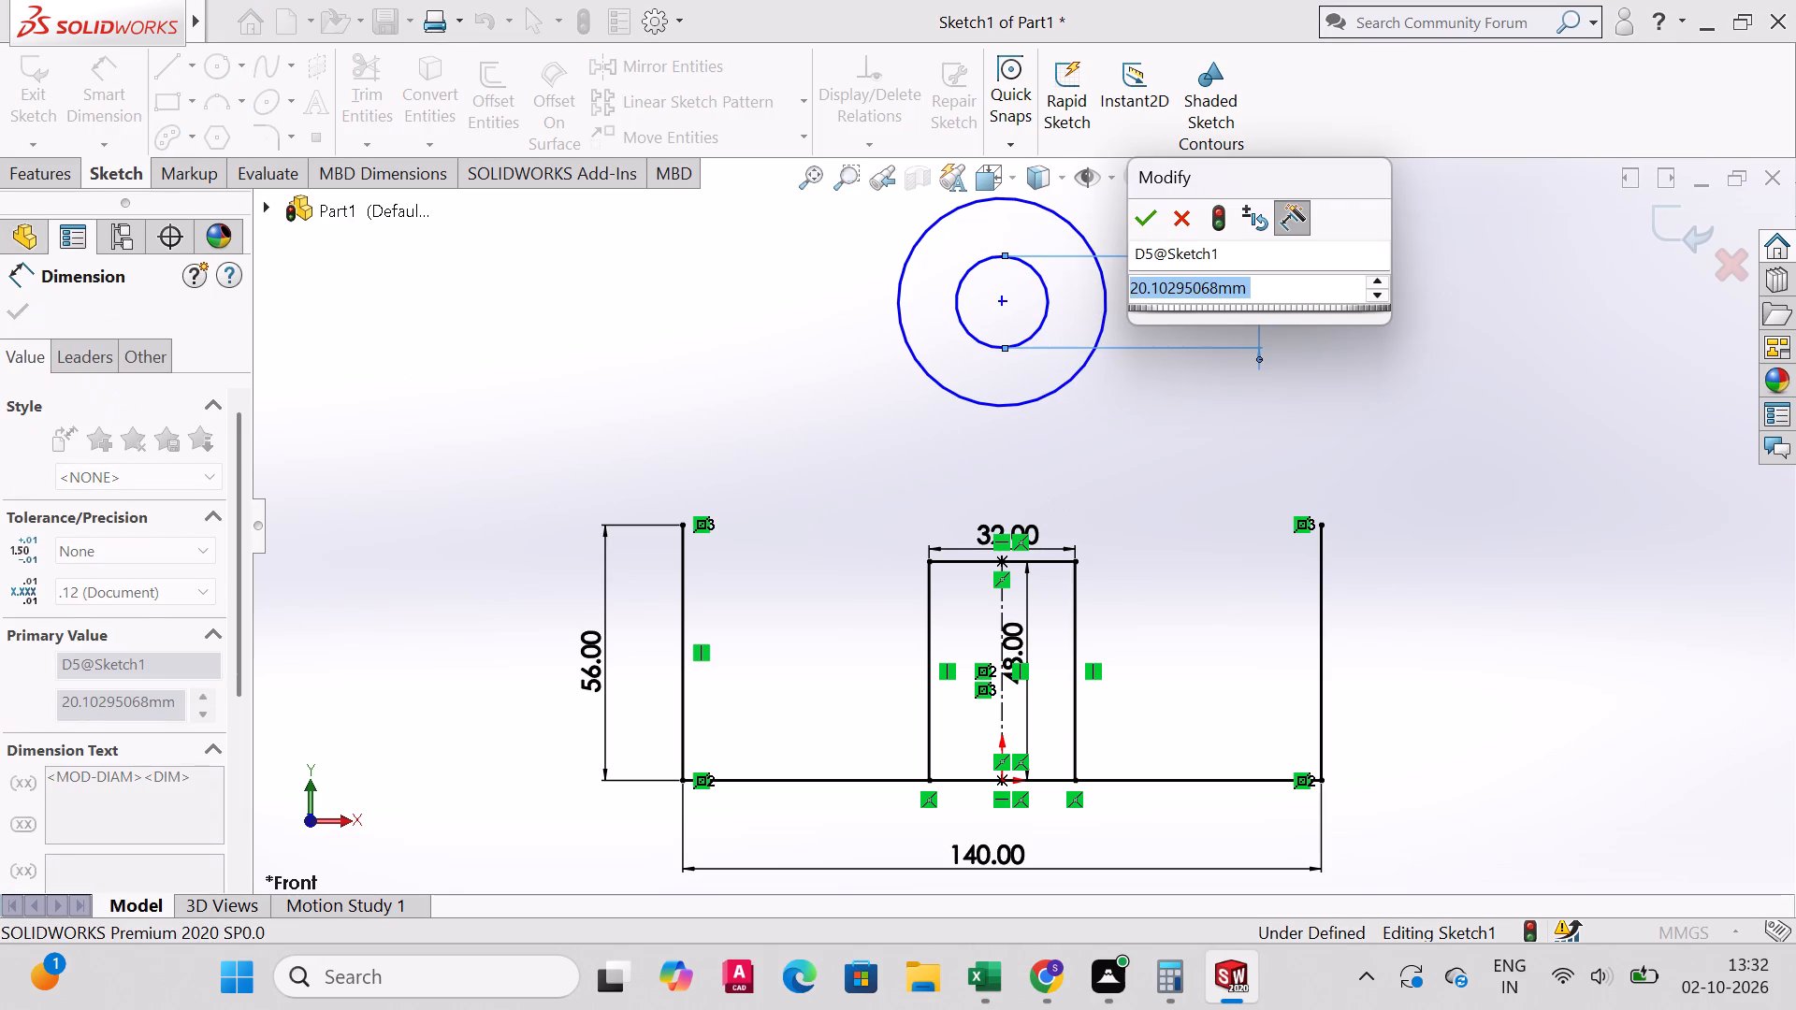
type("40")
key("Return")
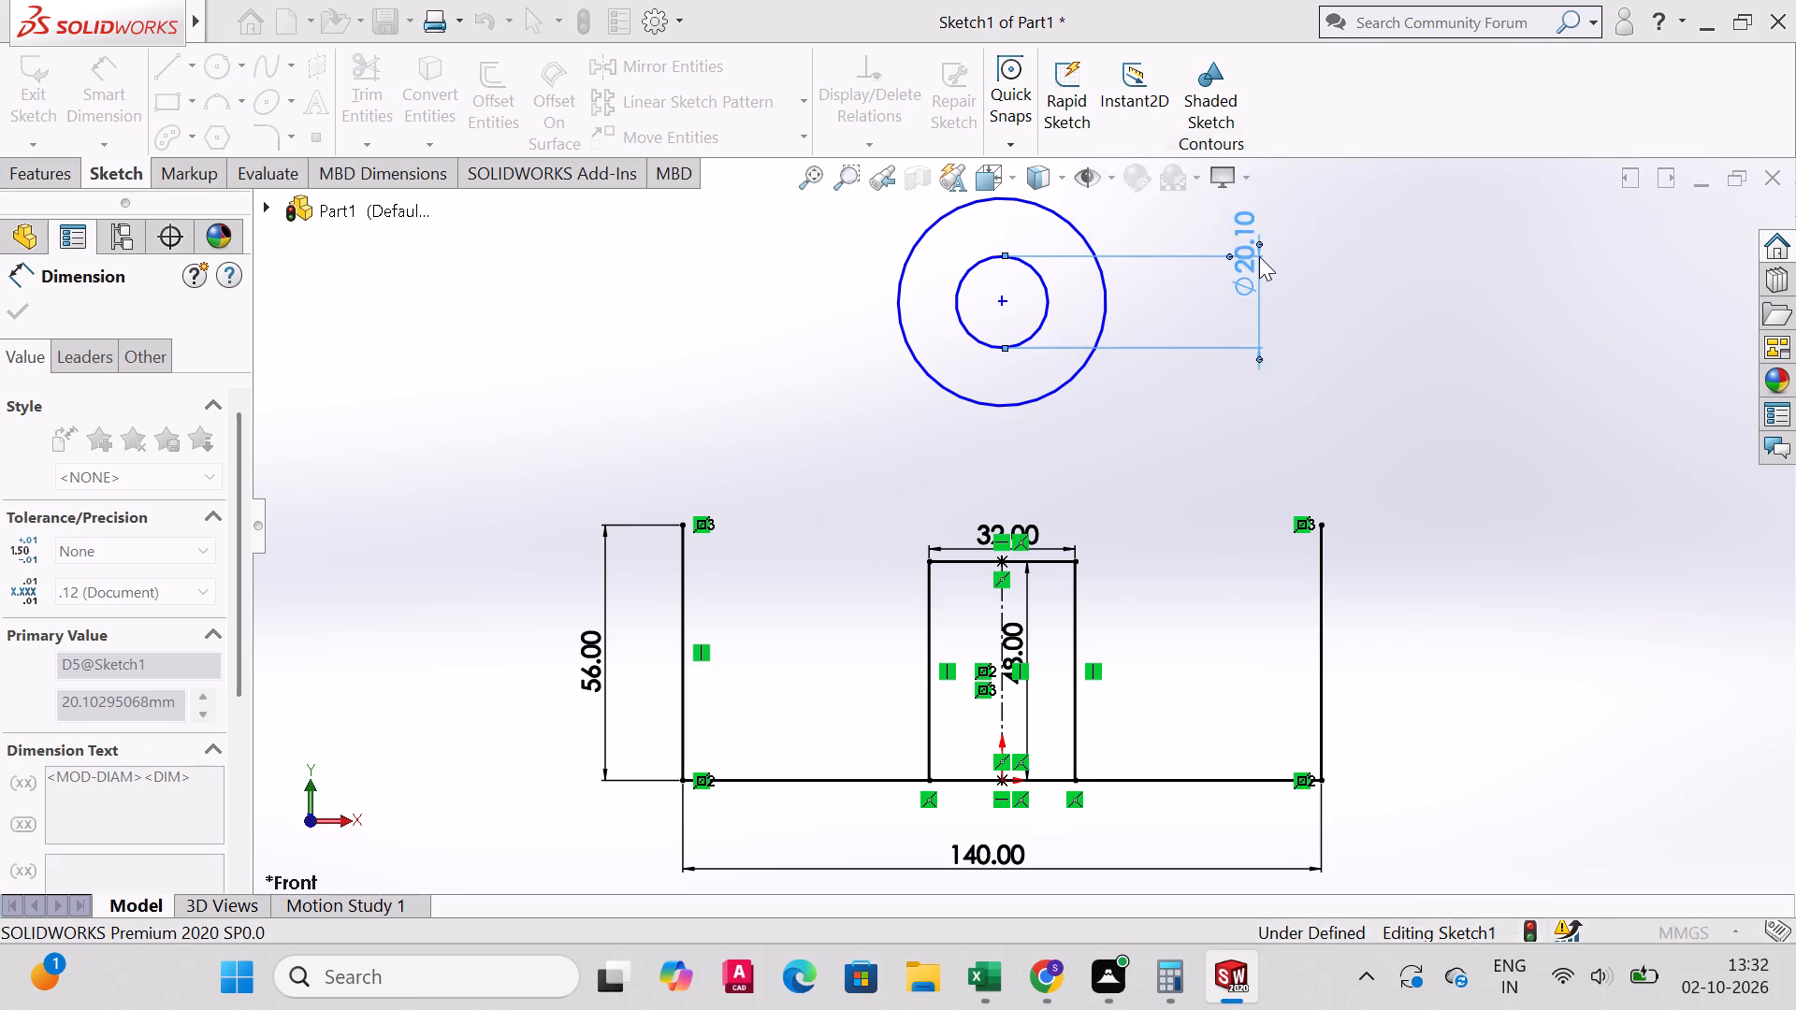
Dimension the outer circle's diameter as 76 mm, placing the dimension between the circle and the 40 mm dimension.
left_click(1096, 261)
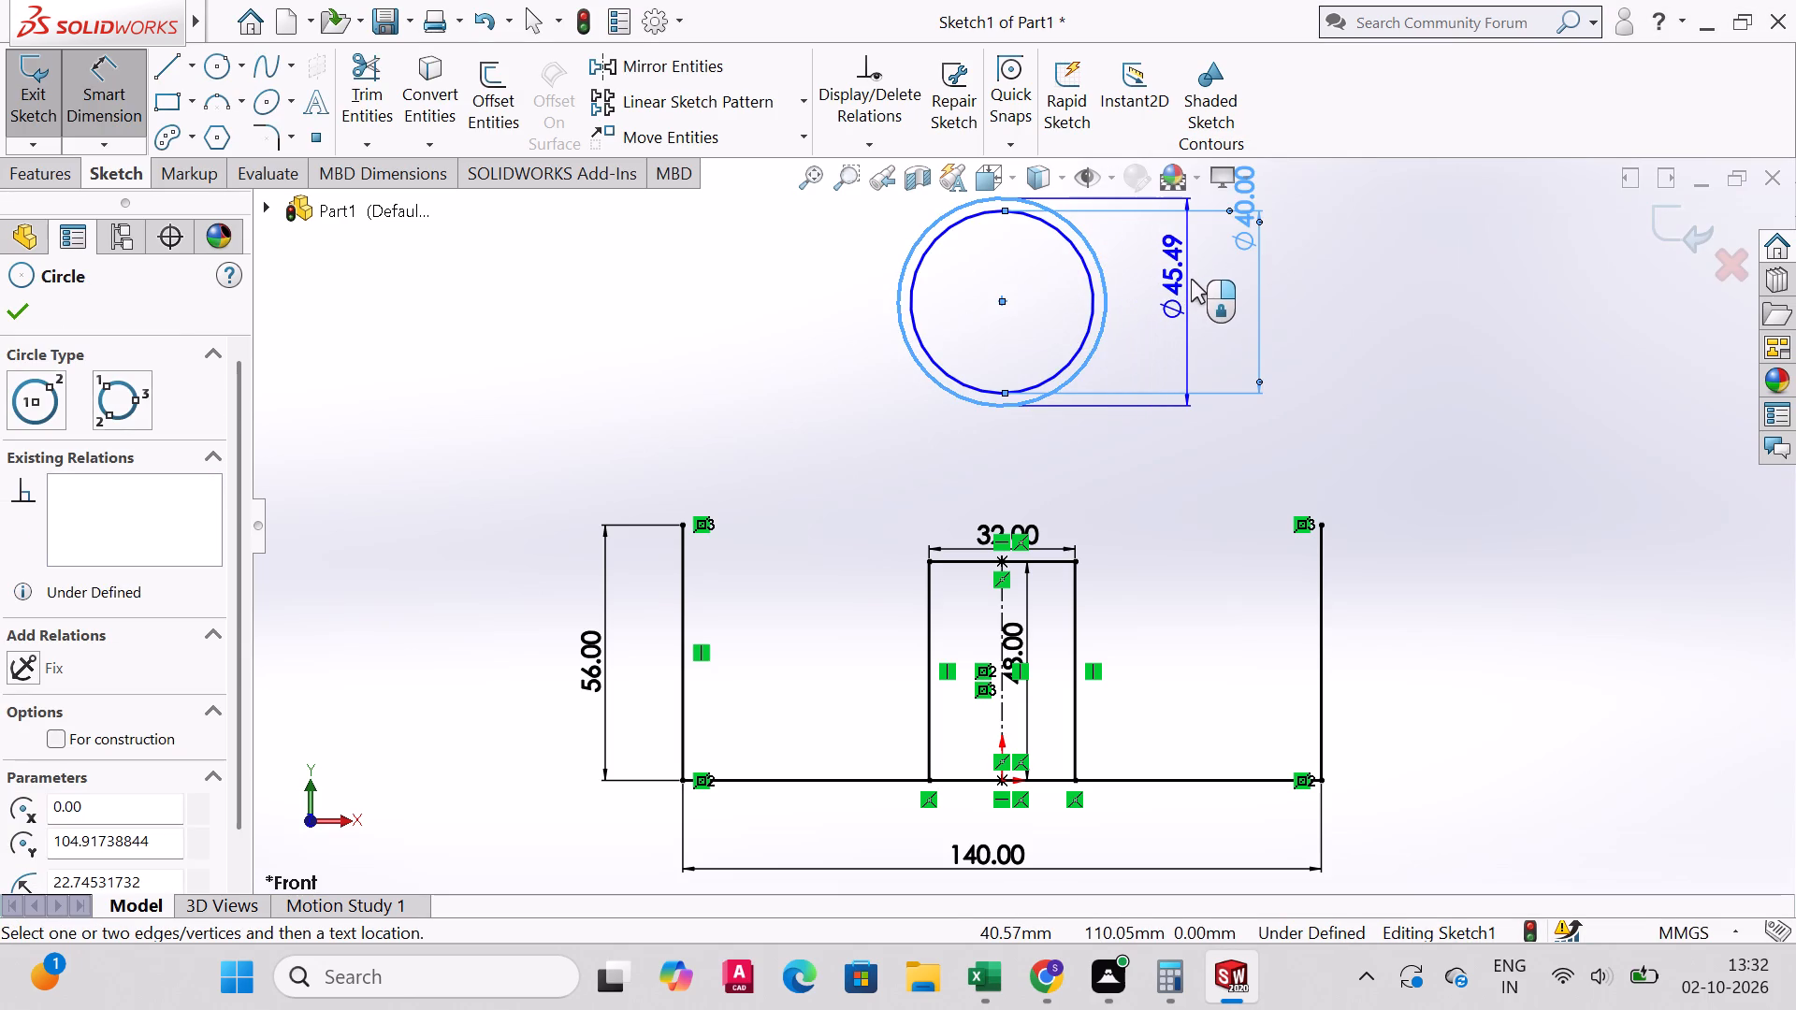
left_click(1177, 282)
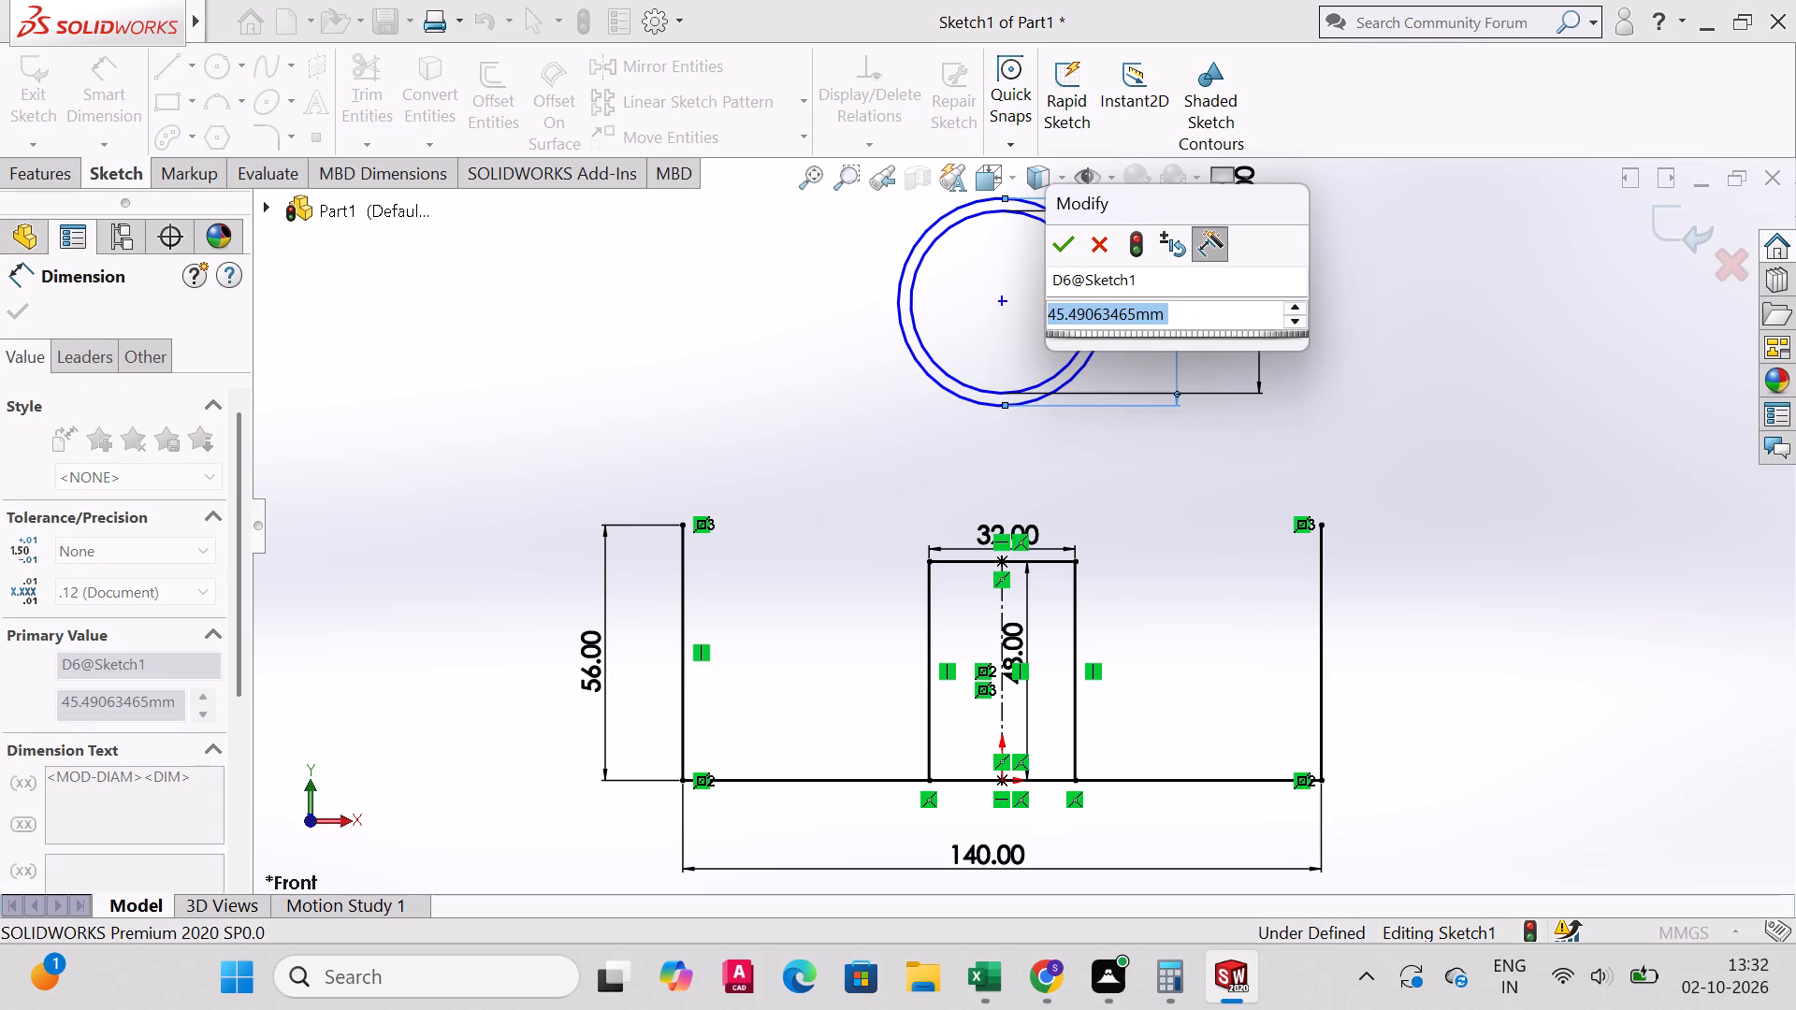
type("76")
key("Return")
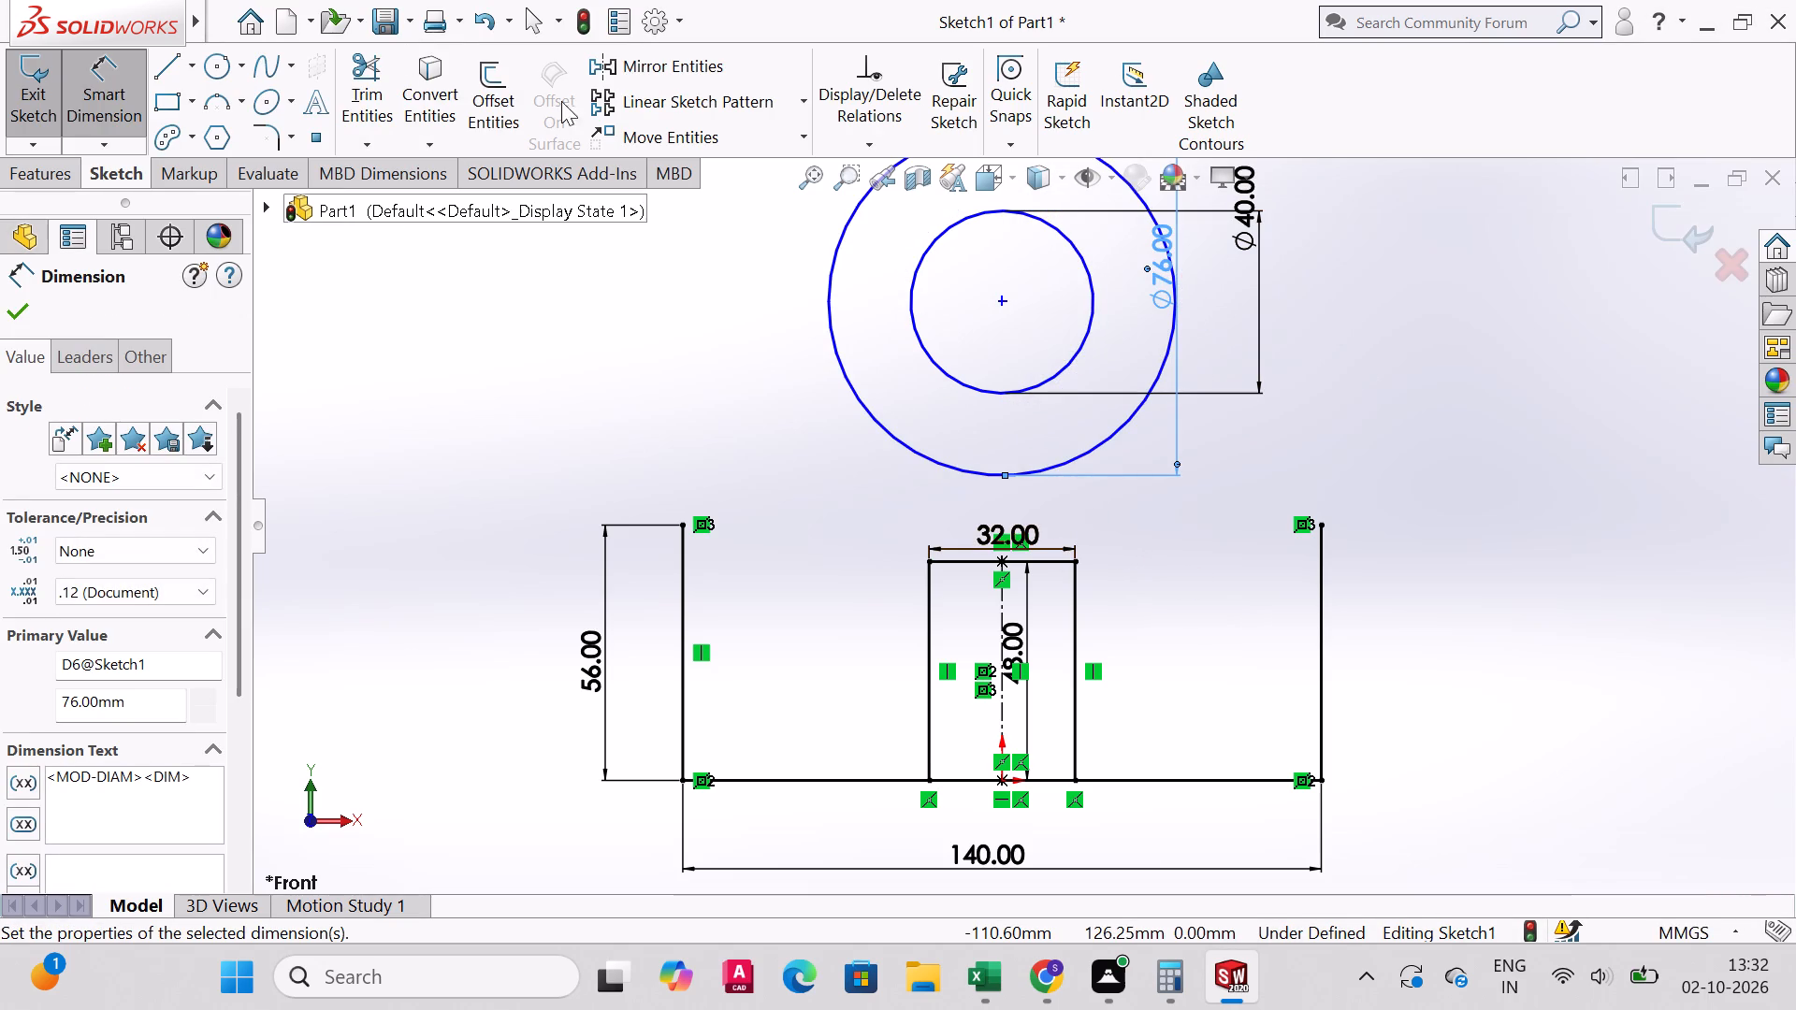
Dimension the vertical distance from the midpoint of the 32 mm line up to the circles' centre as 37 mm.
left_click(99, 83)
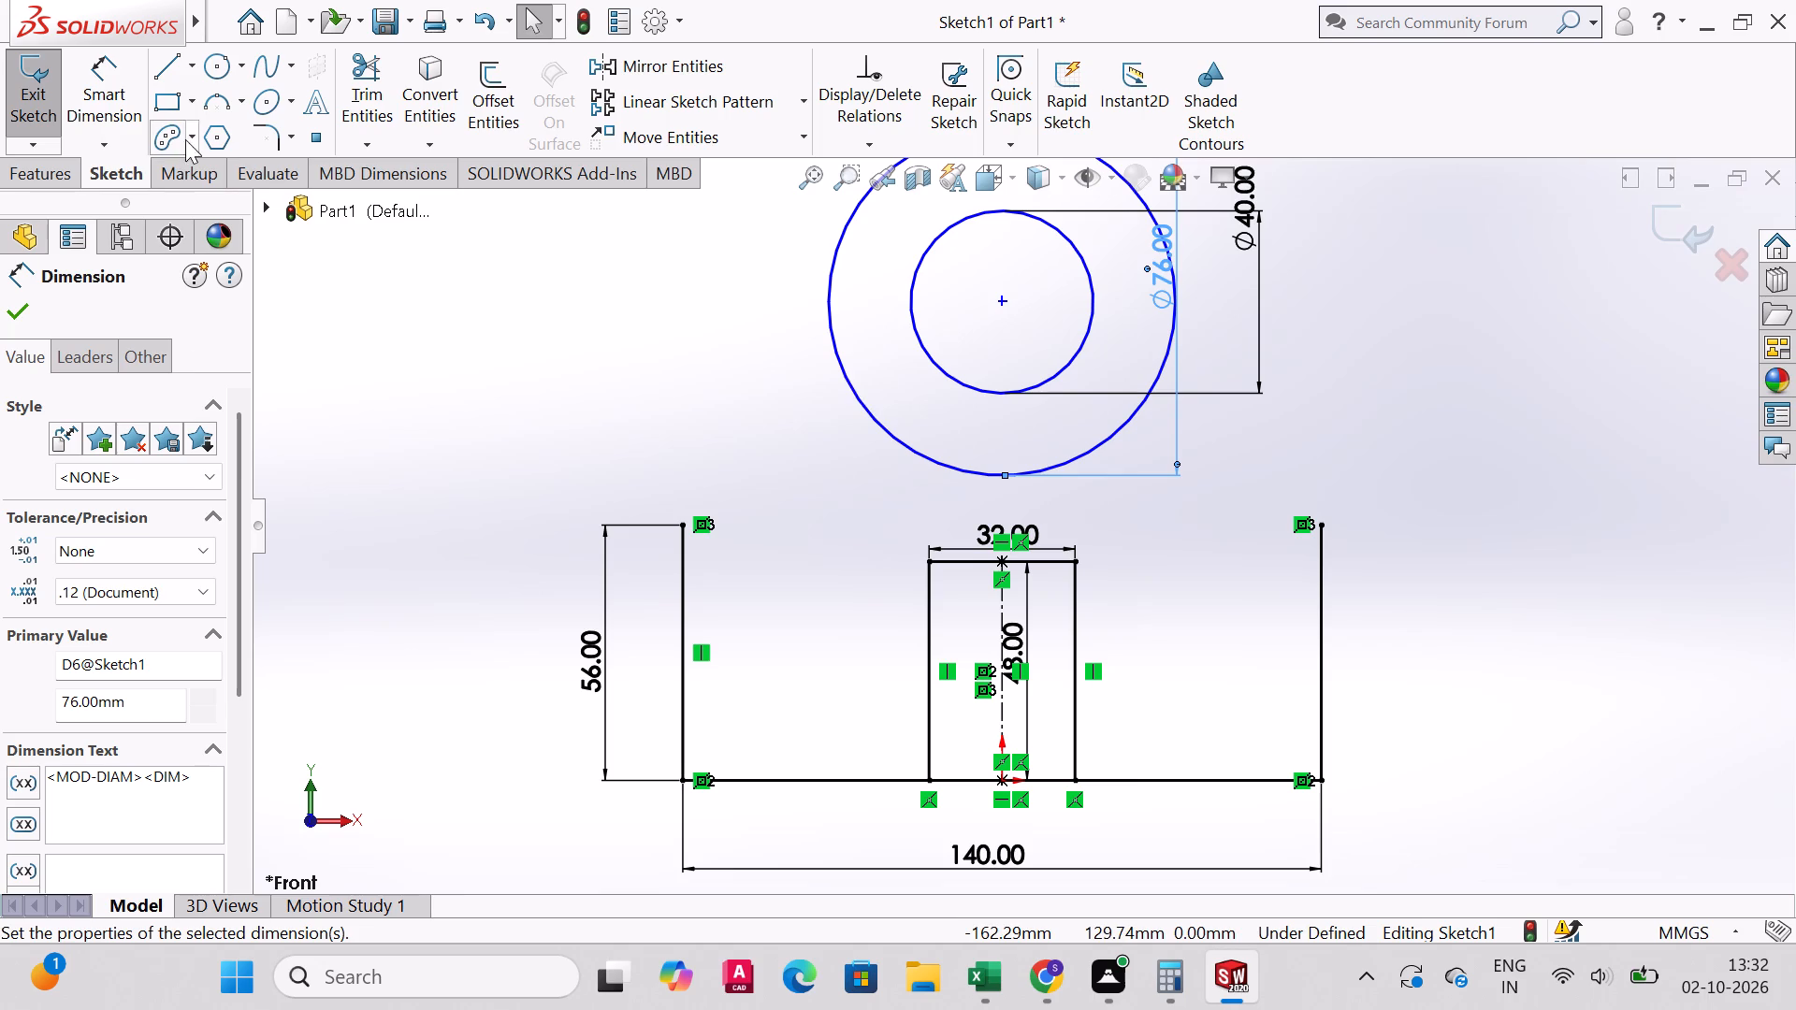
left_click(121, 73)
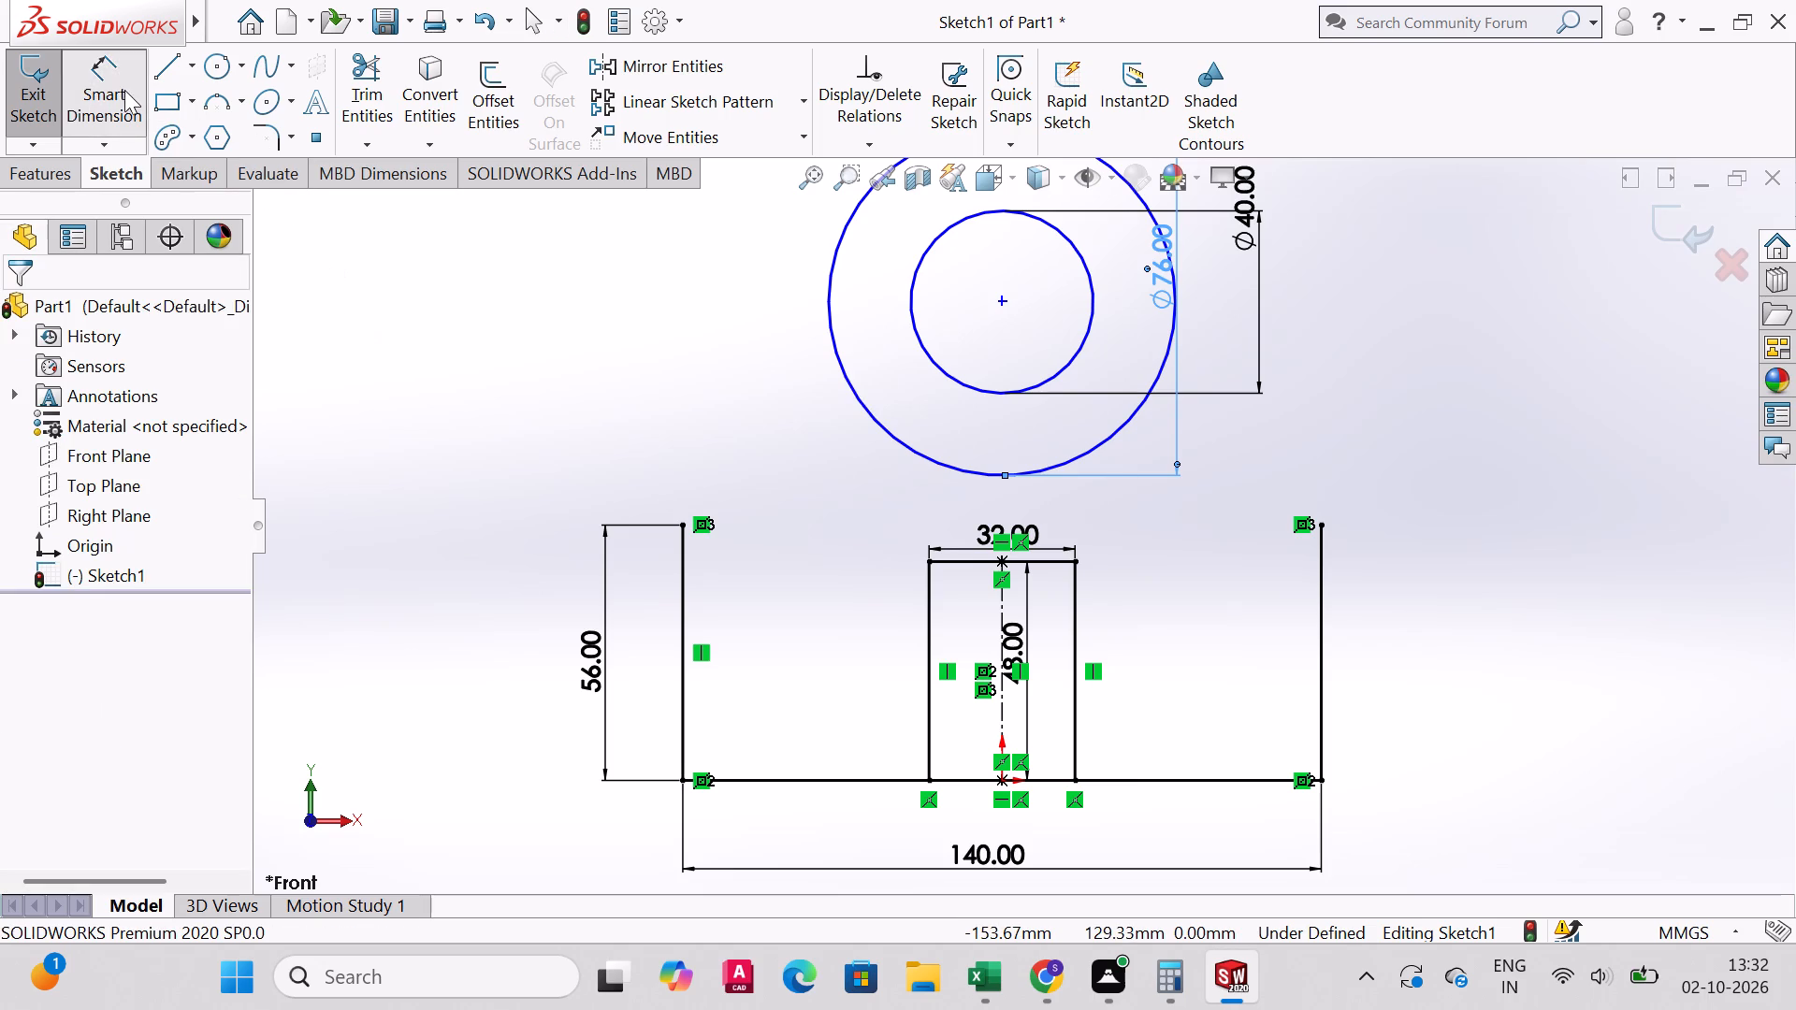
left_click(1003, 301)
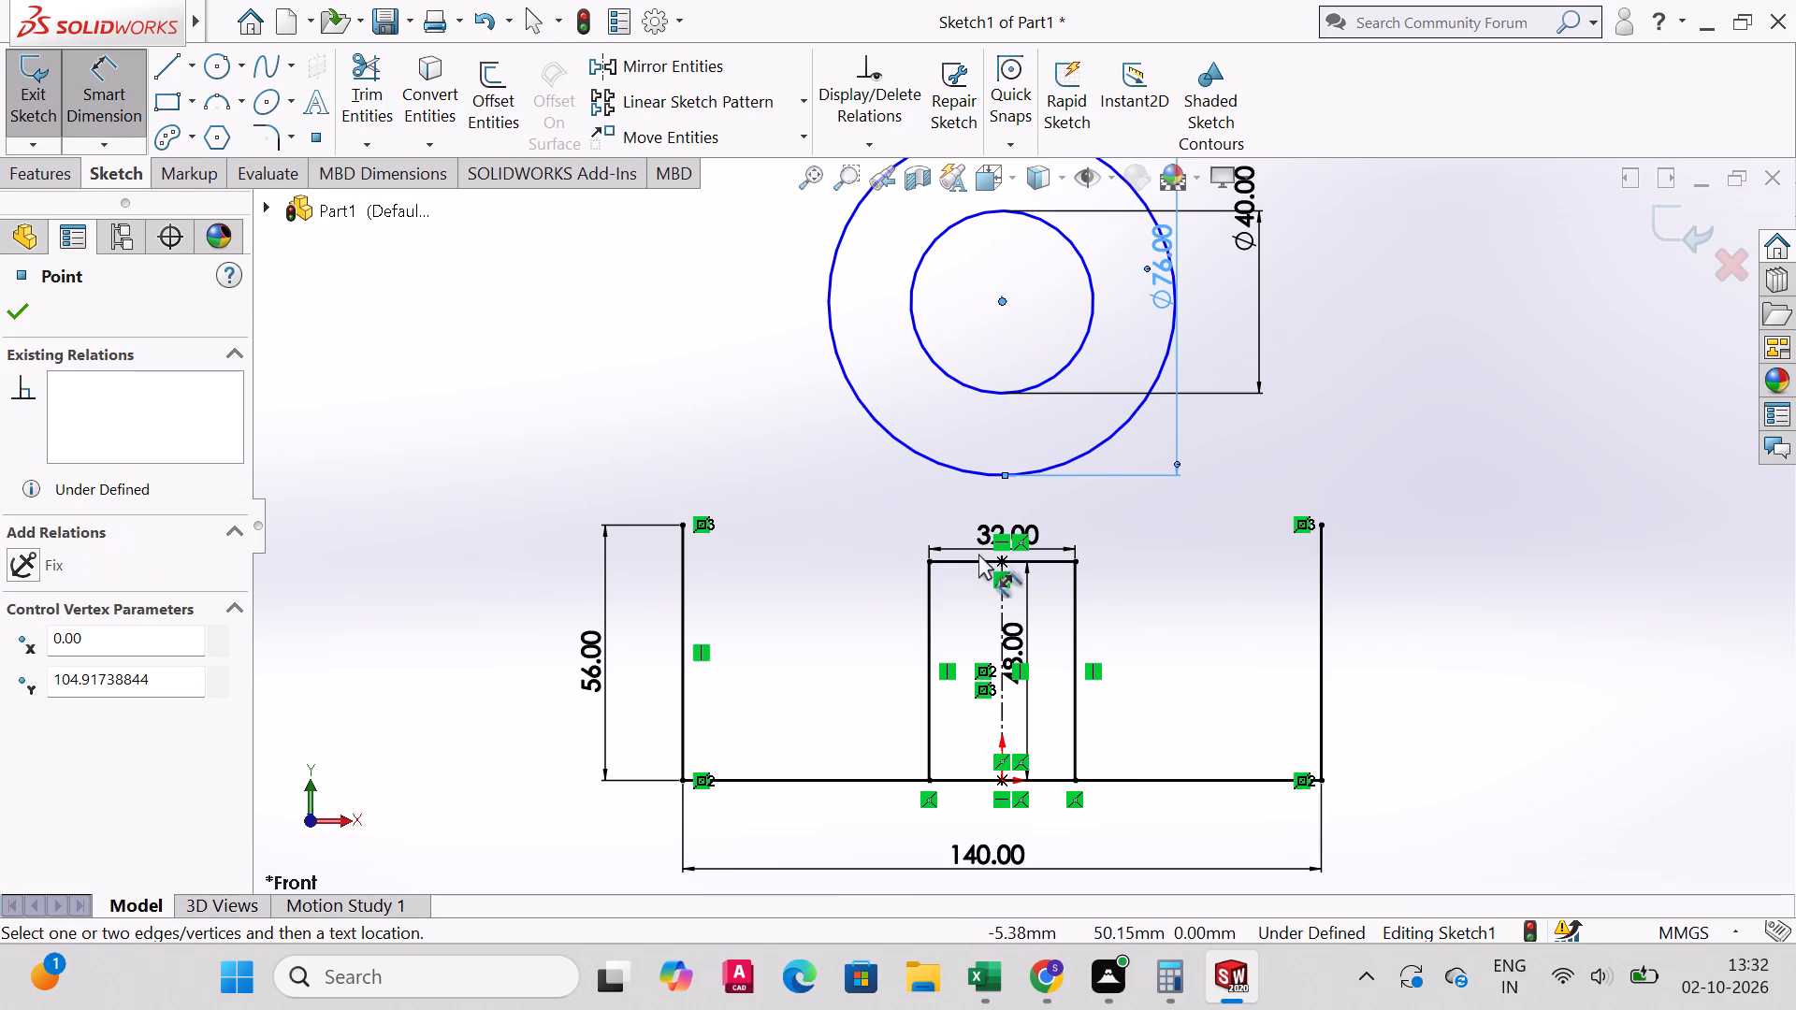
left_click(1001, 560)
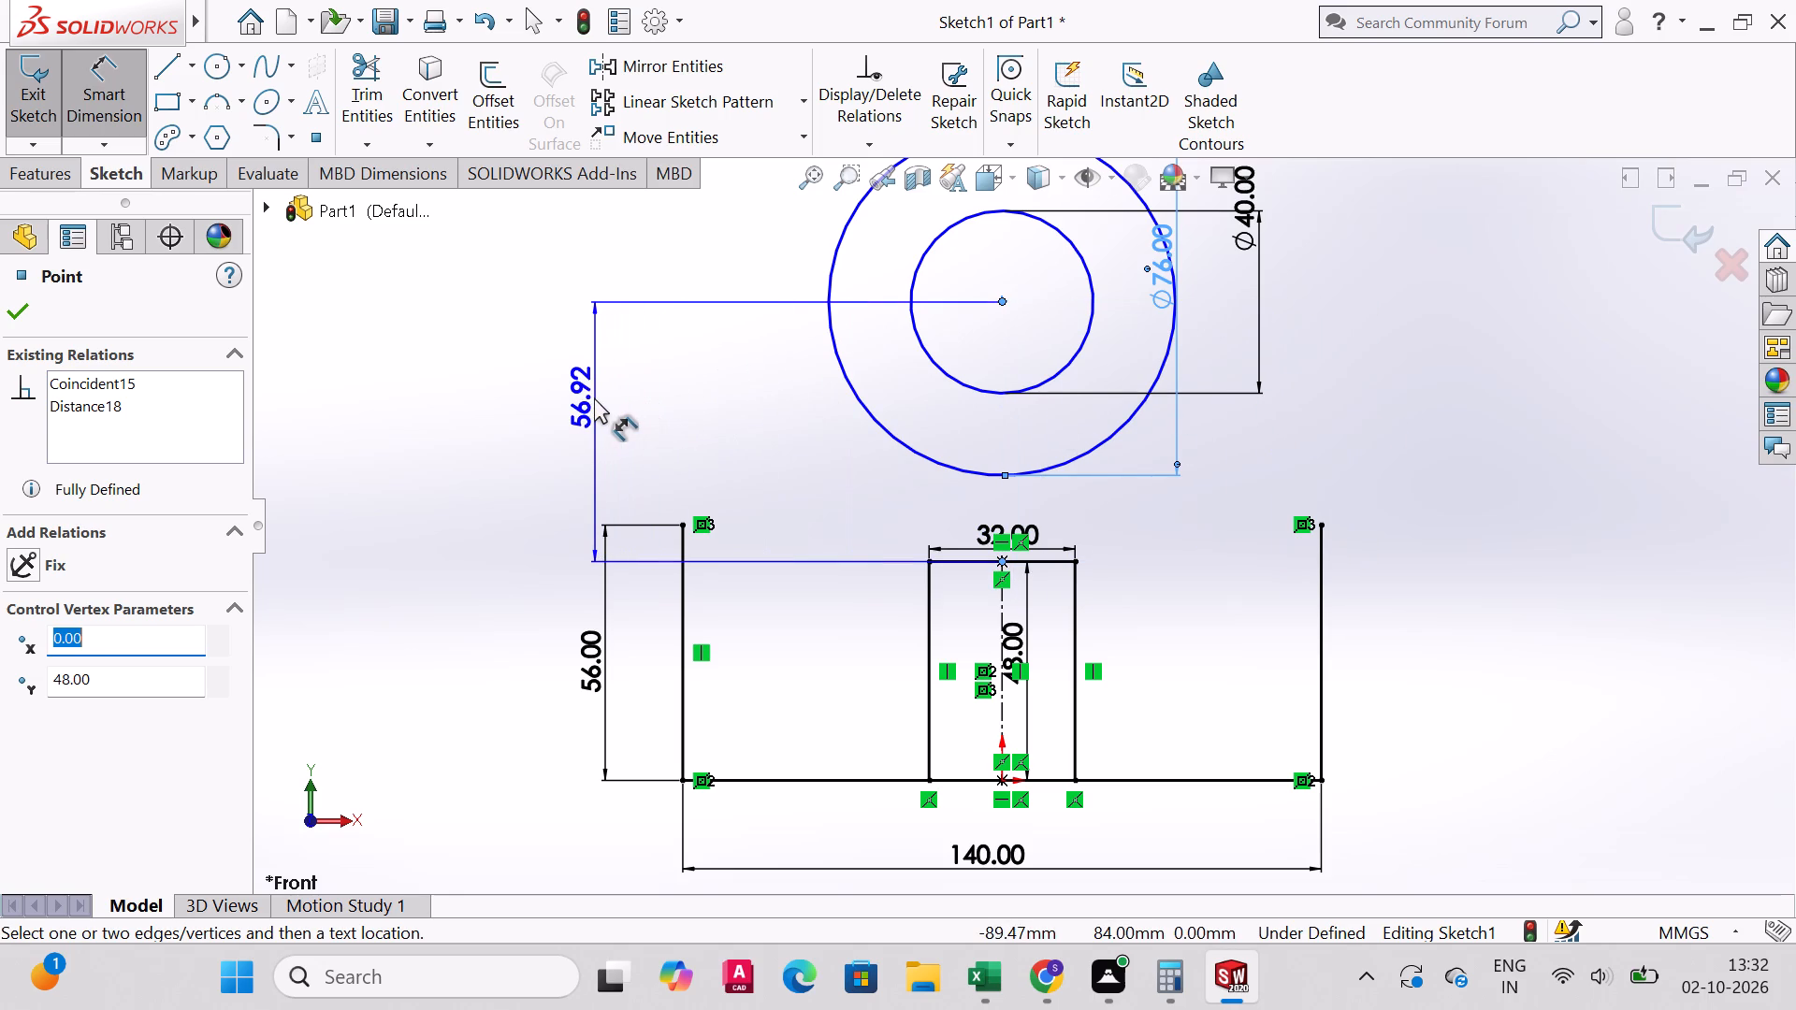
left_click(594, 397)
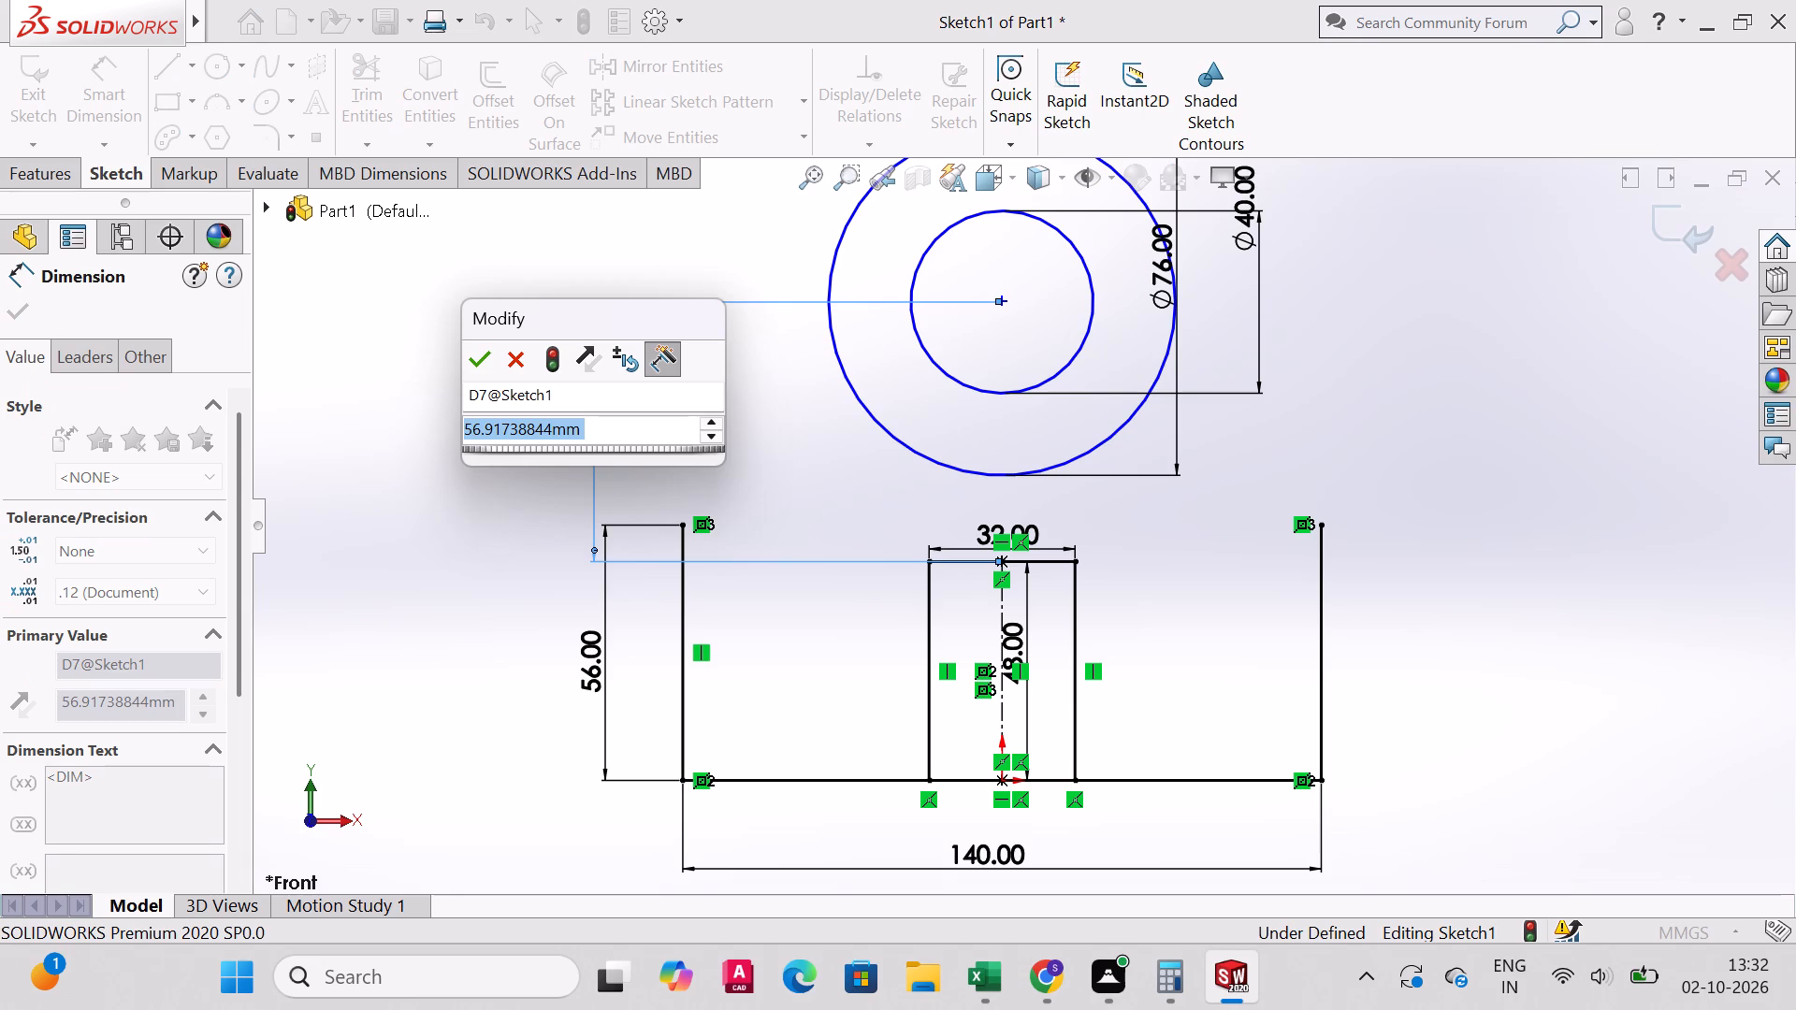
type("37")
key("Return")
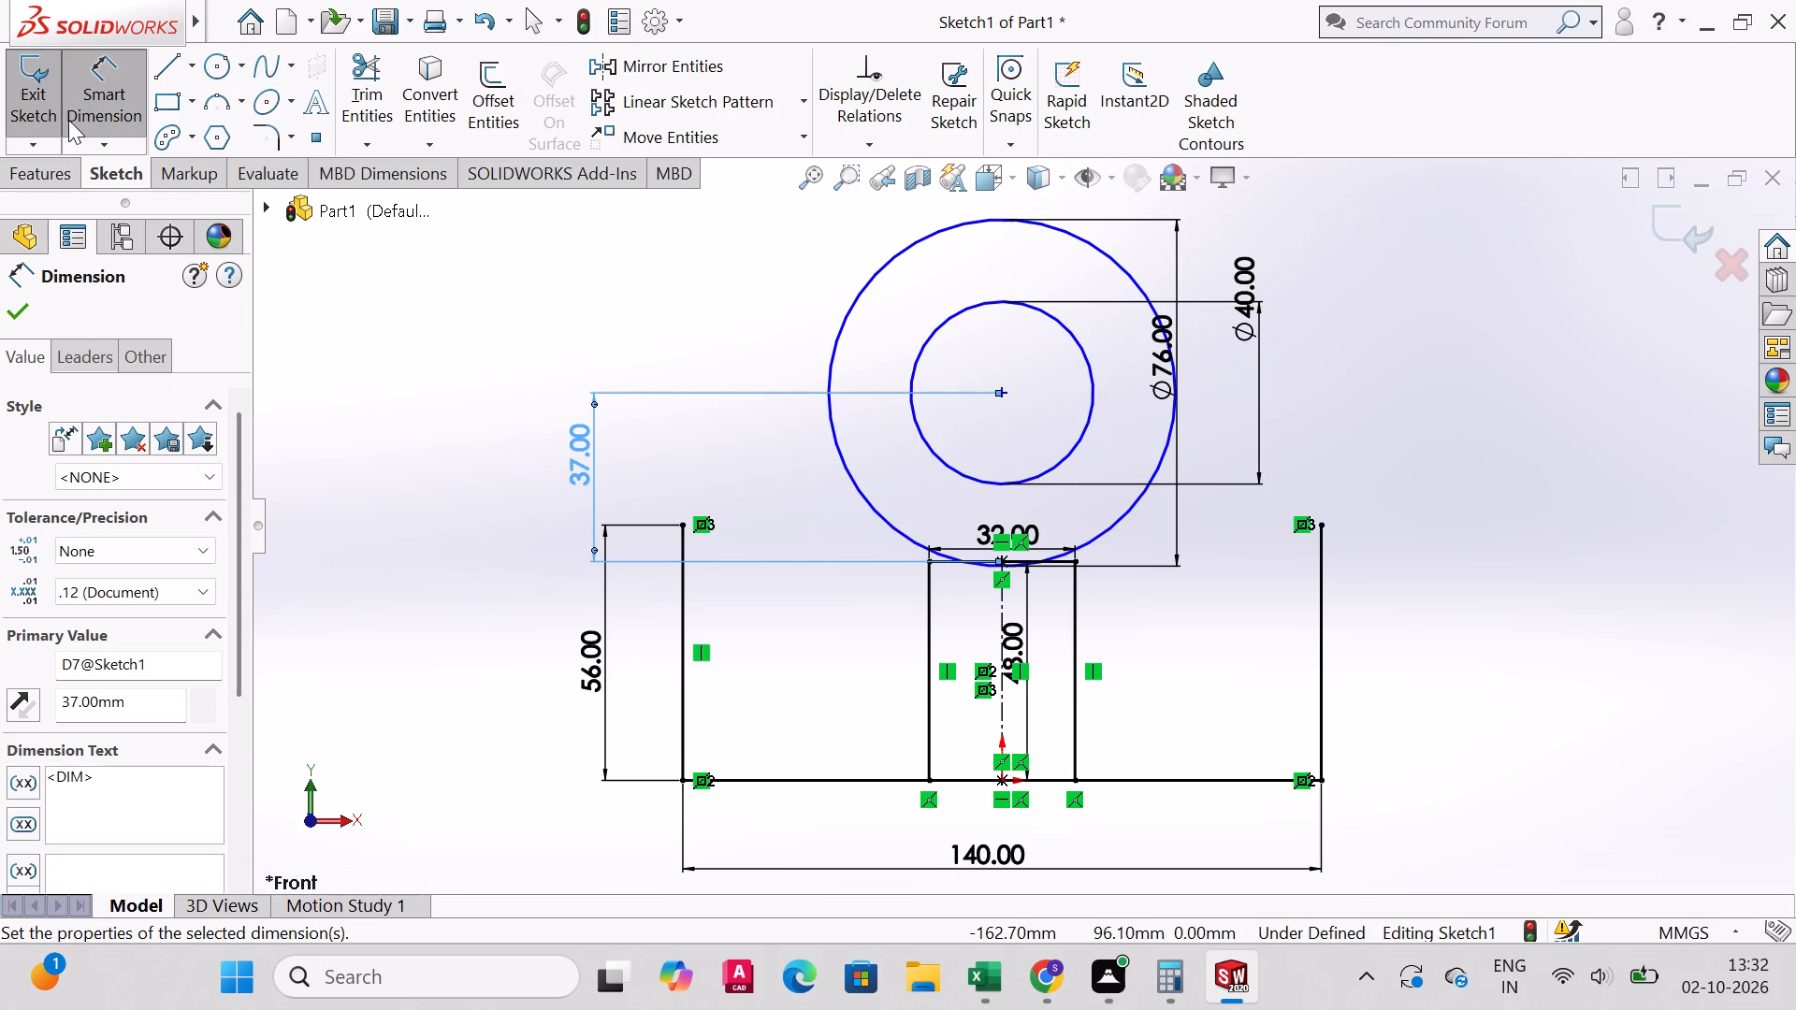
left_click(11, 302)
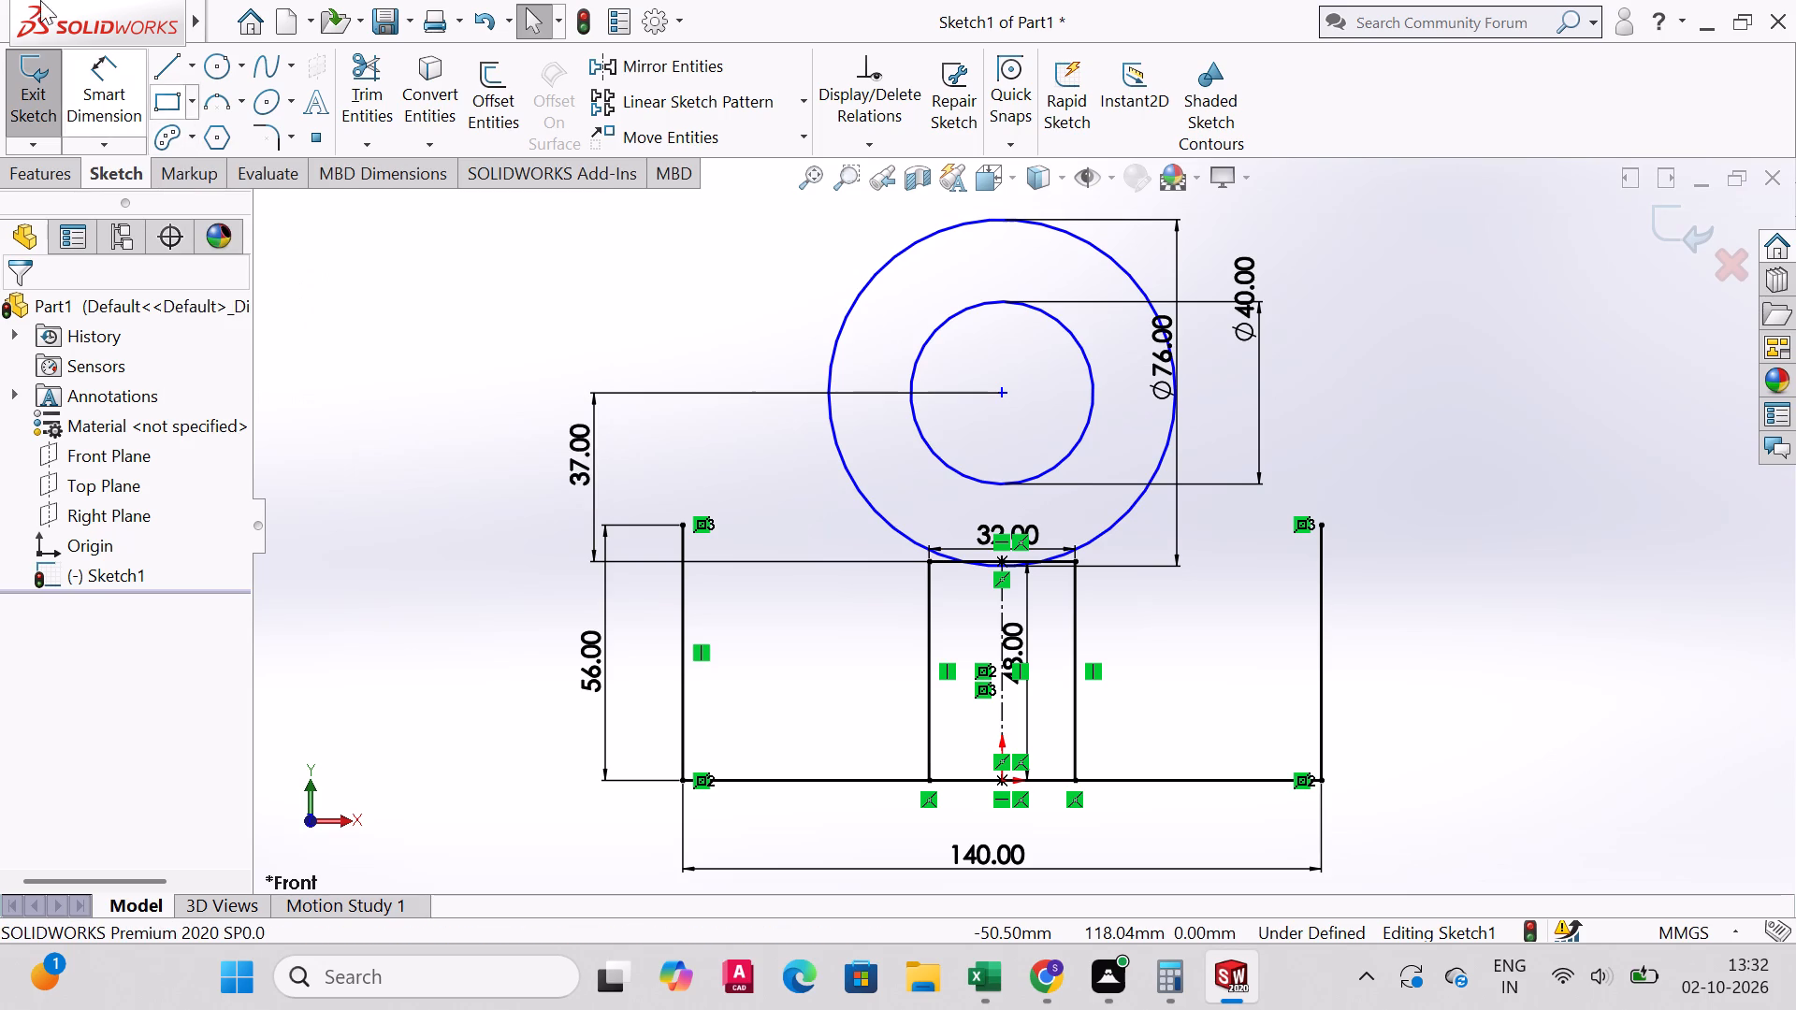
Draw a vertical centerline from the circles' centre down to the midpoint of the 32 mm line.
left_click(189, 73)
left_click(188, 131)
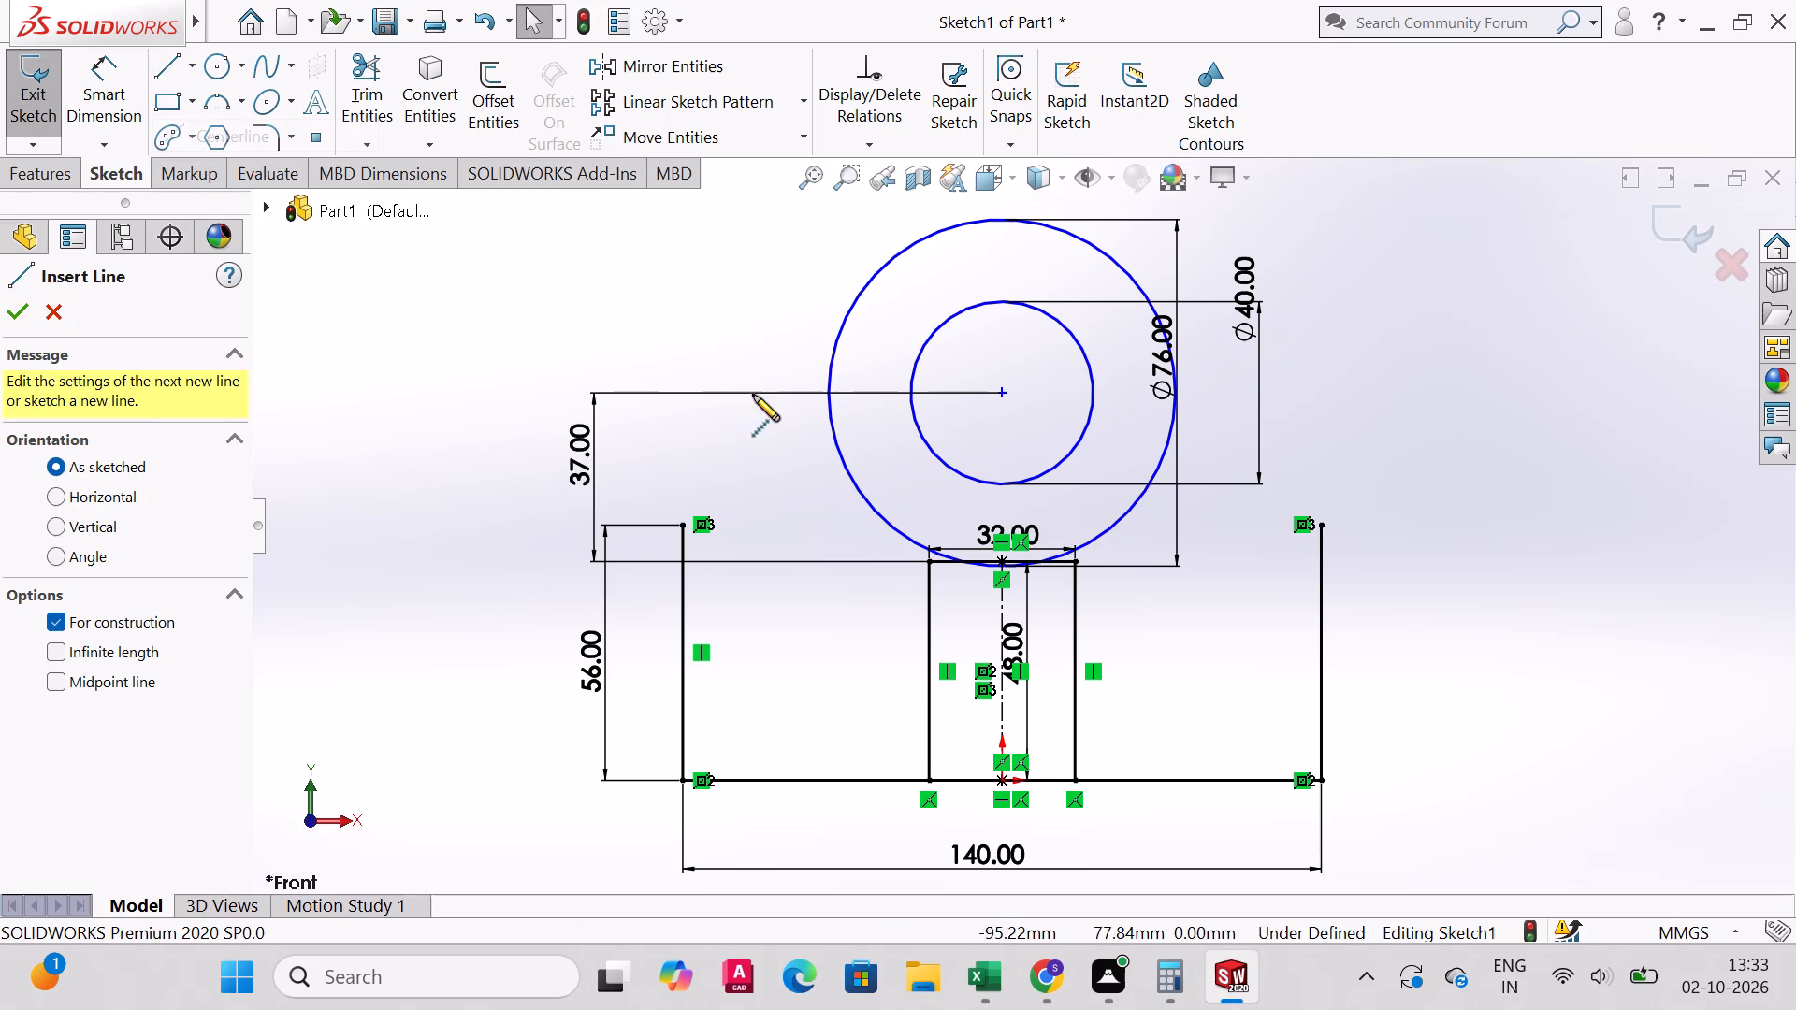
left_click(1002, 395)
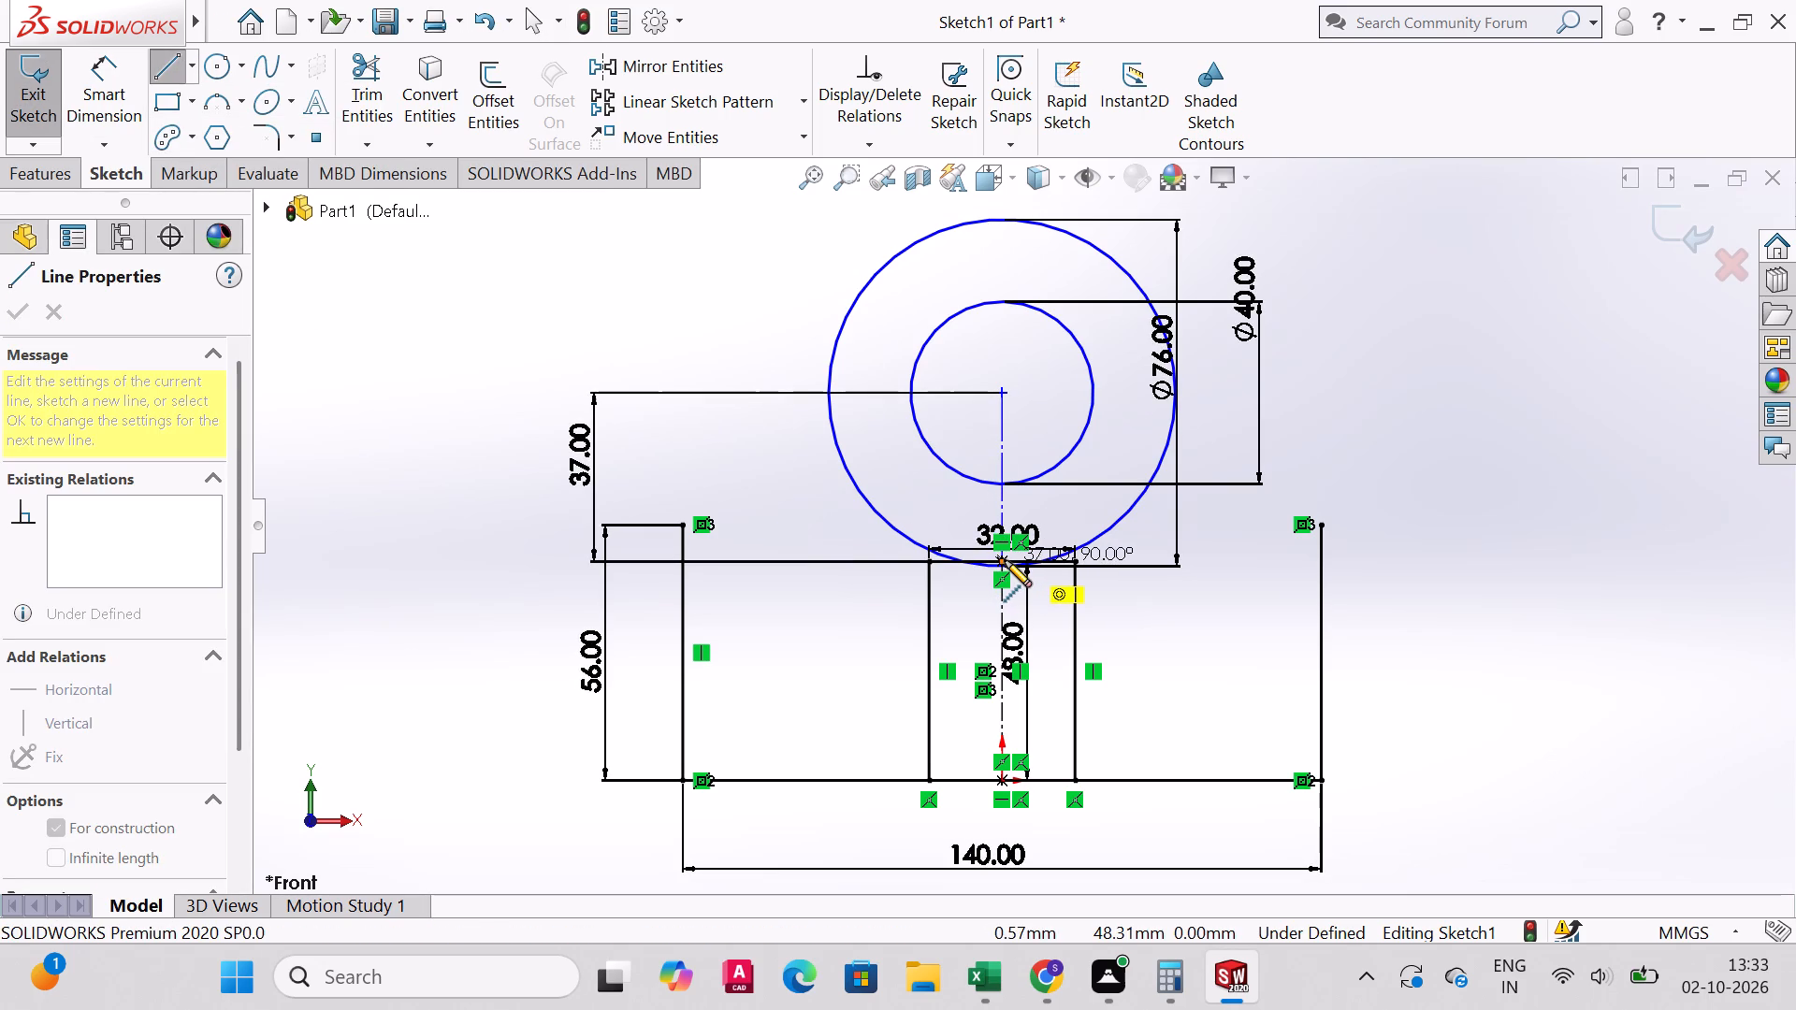
left_click(1003, 561)
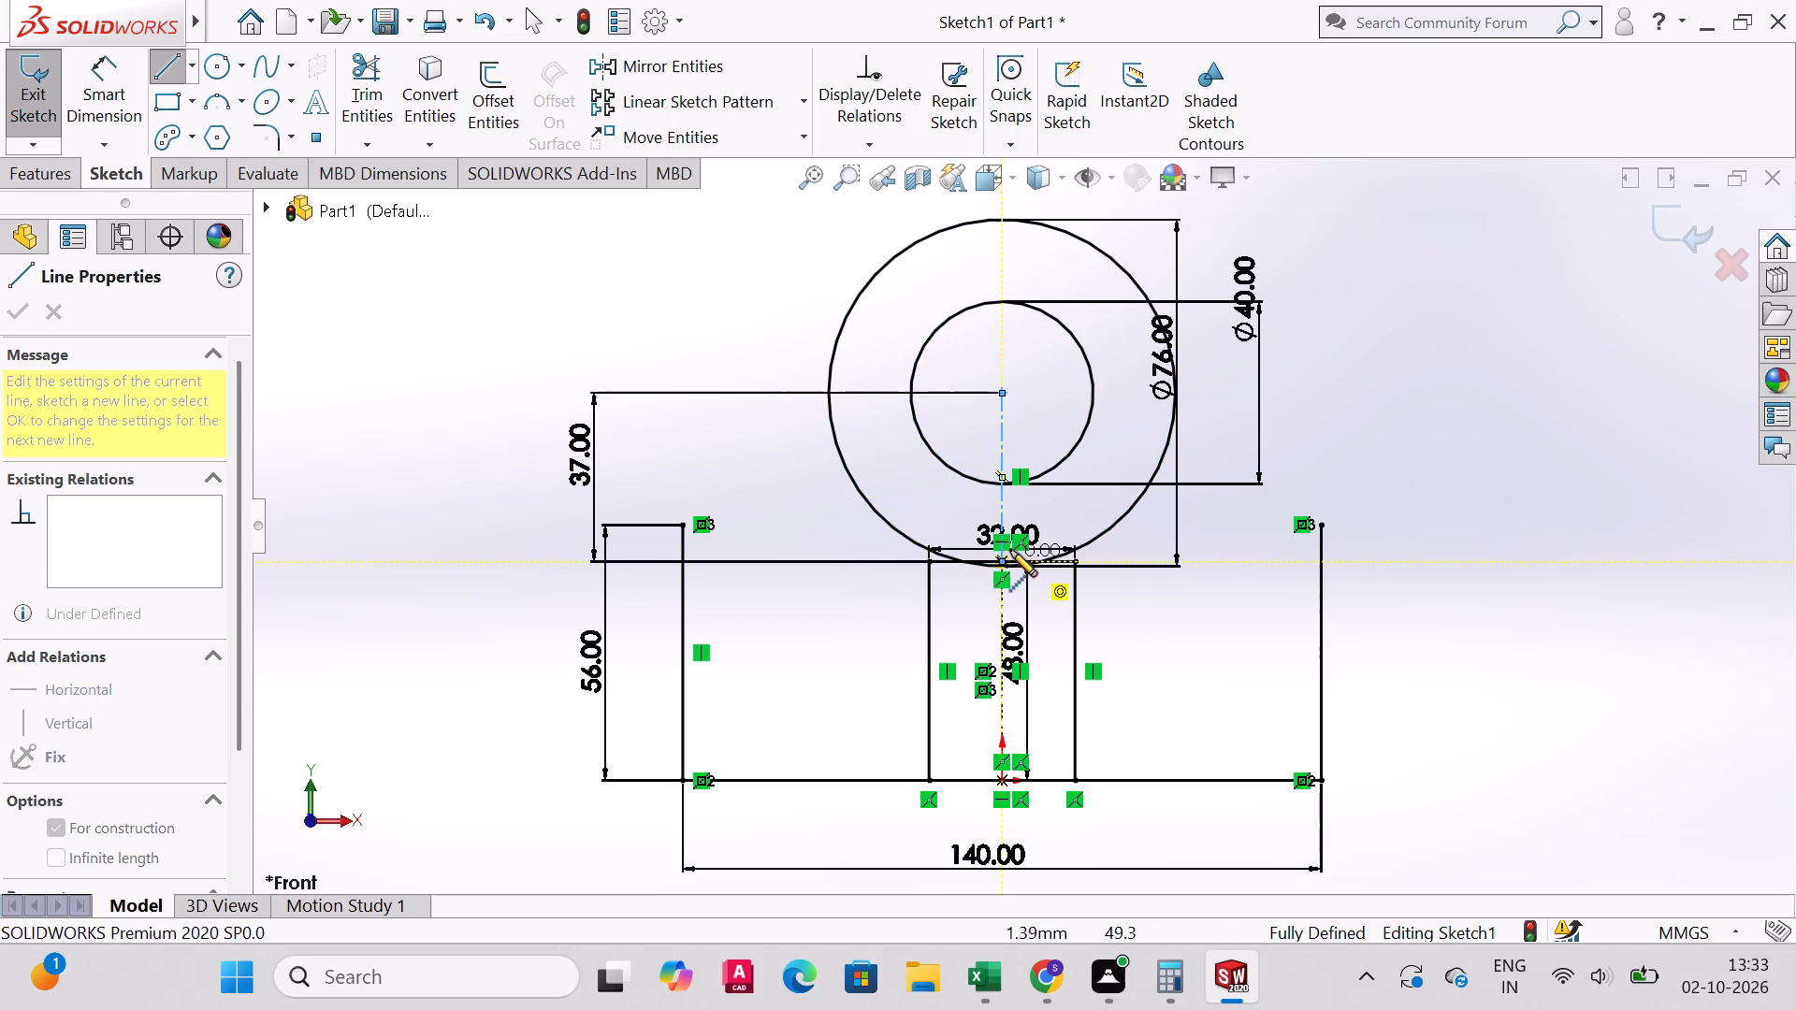
right_click(992, 476)
left_click(1089, 489)
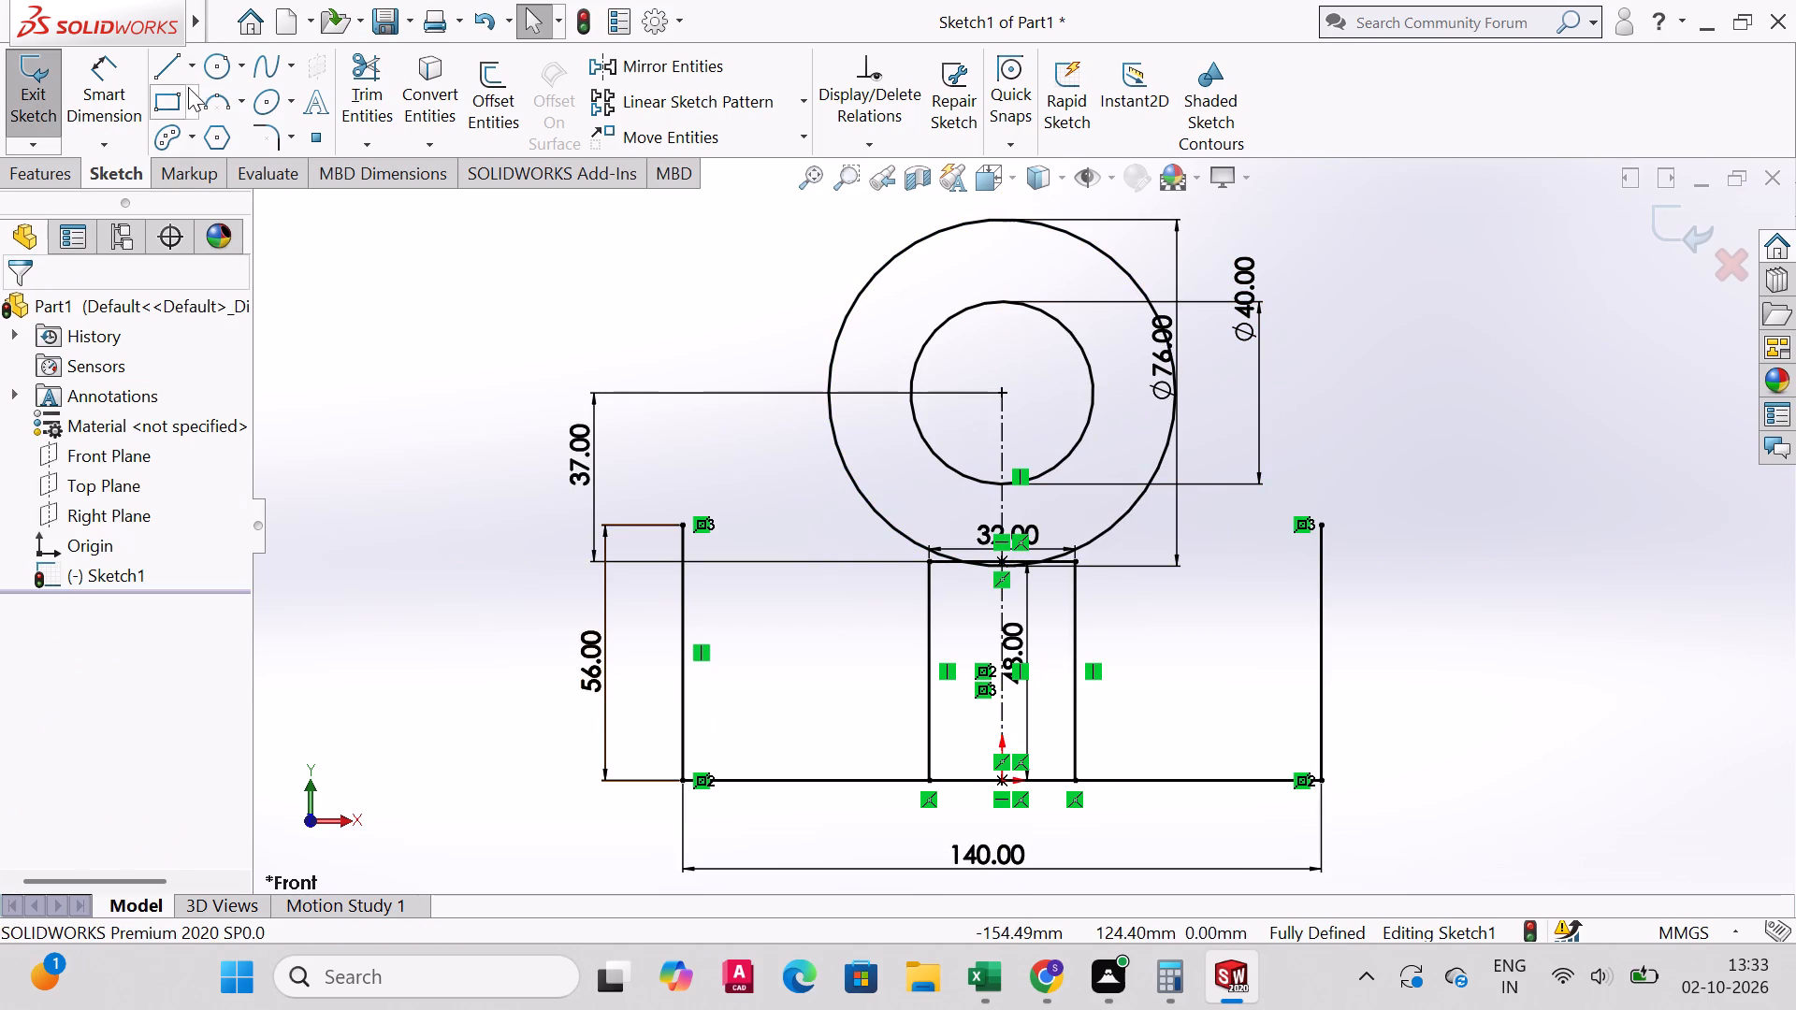
Draw a horizontal centerline from the circles' centre to the leftmost point of the outer circle.
left_click(240, 99)
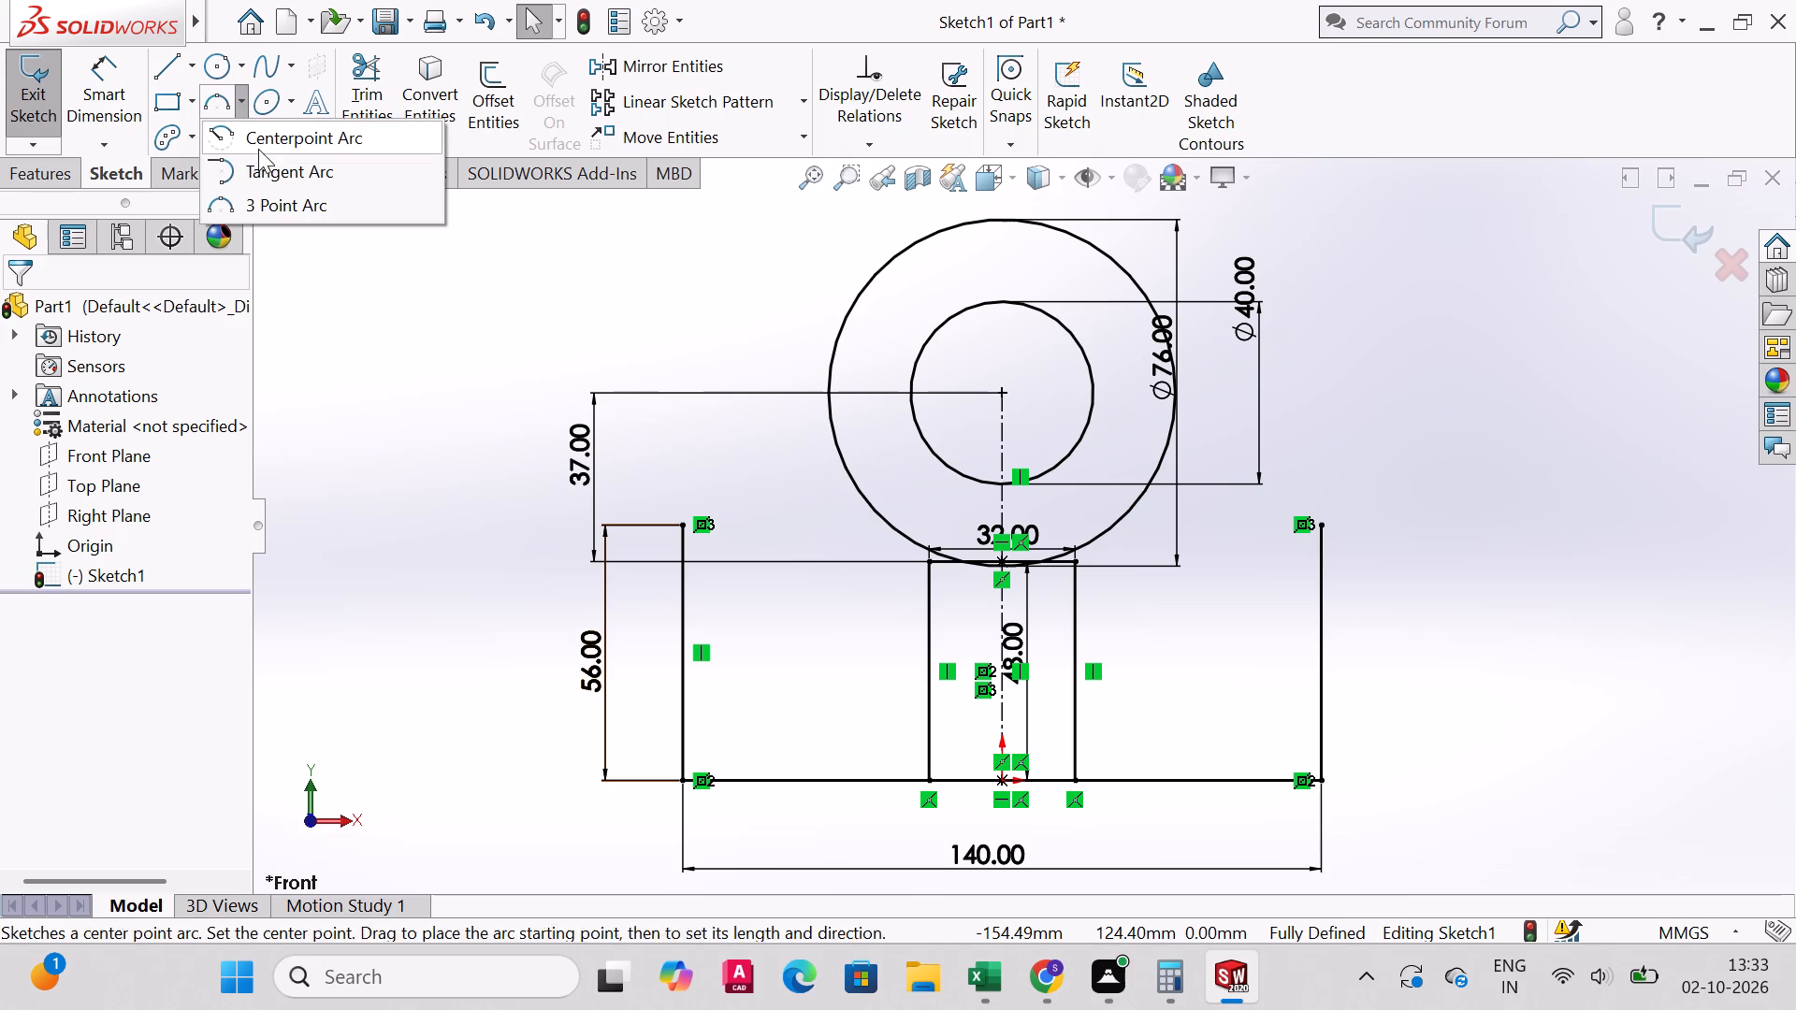
left_click(289, 204)
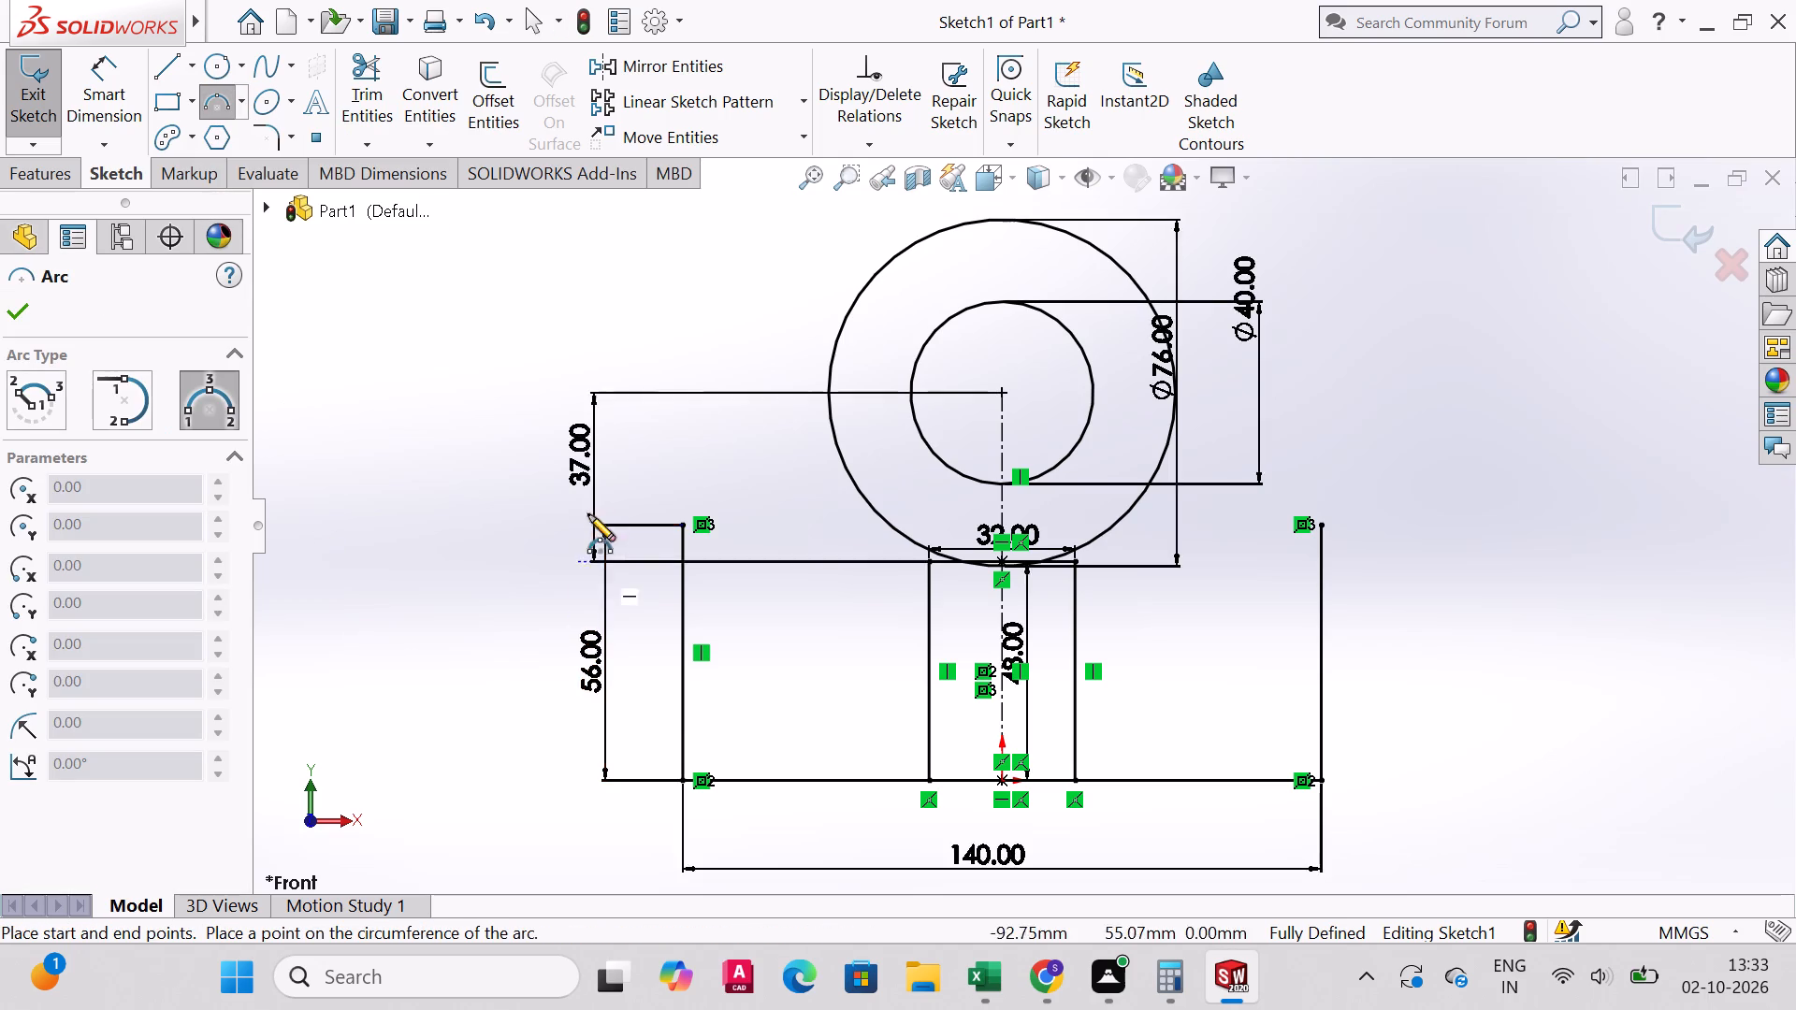
left_click(191, 66)
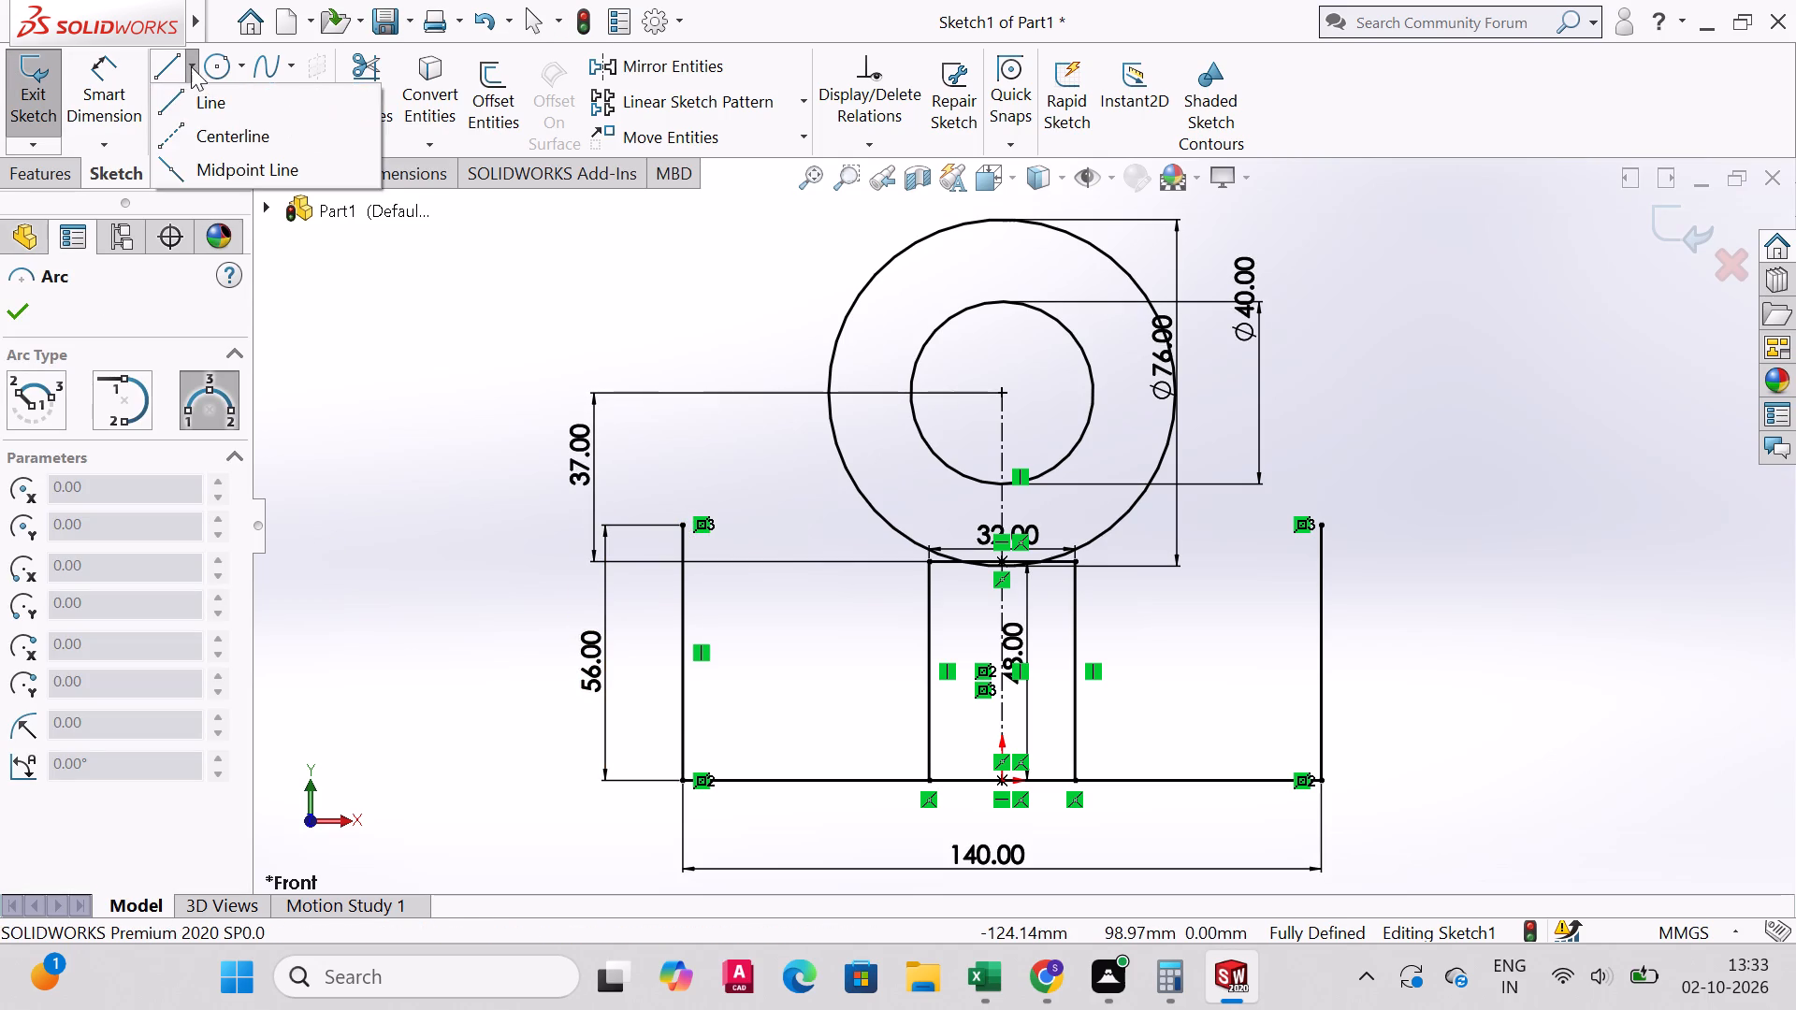
left_click(201, 138)
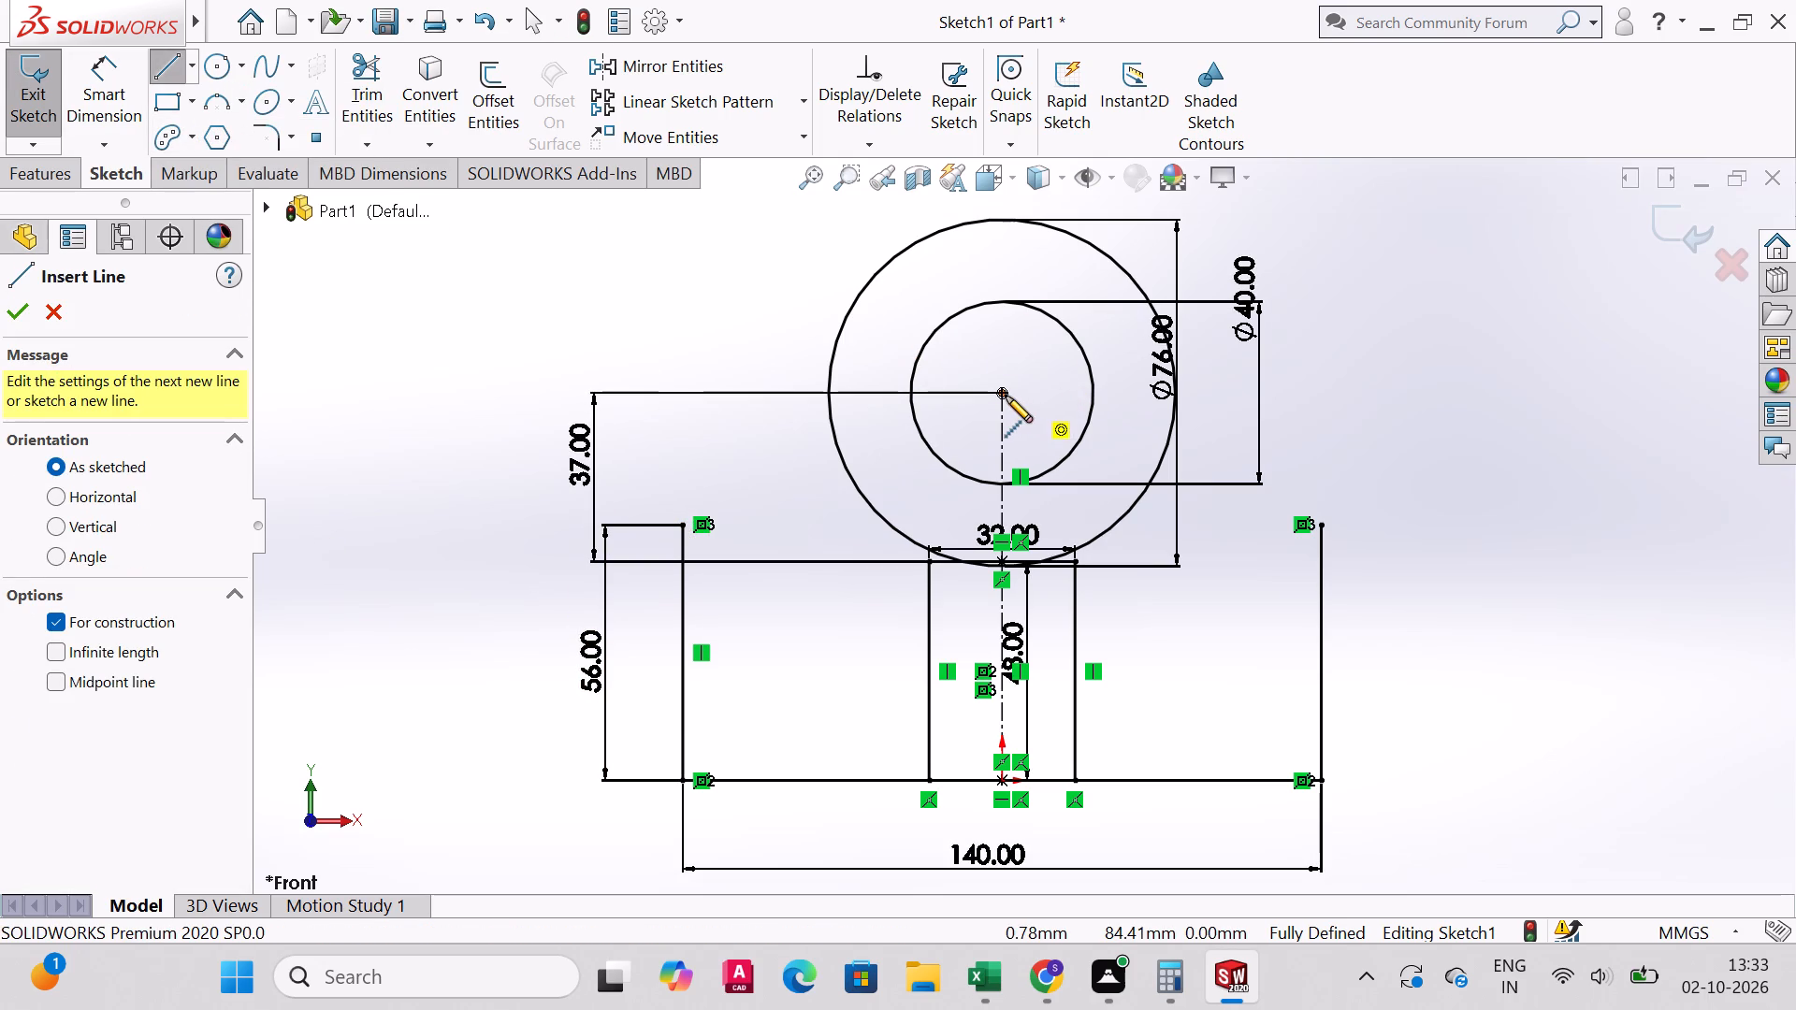
left_click(1006, 396)
left_click(830, 395)
right_click(830, 395)
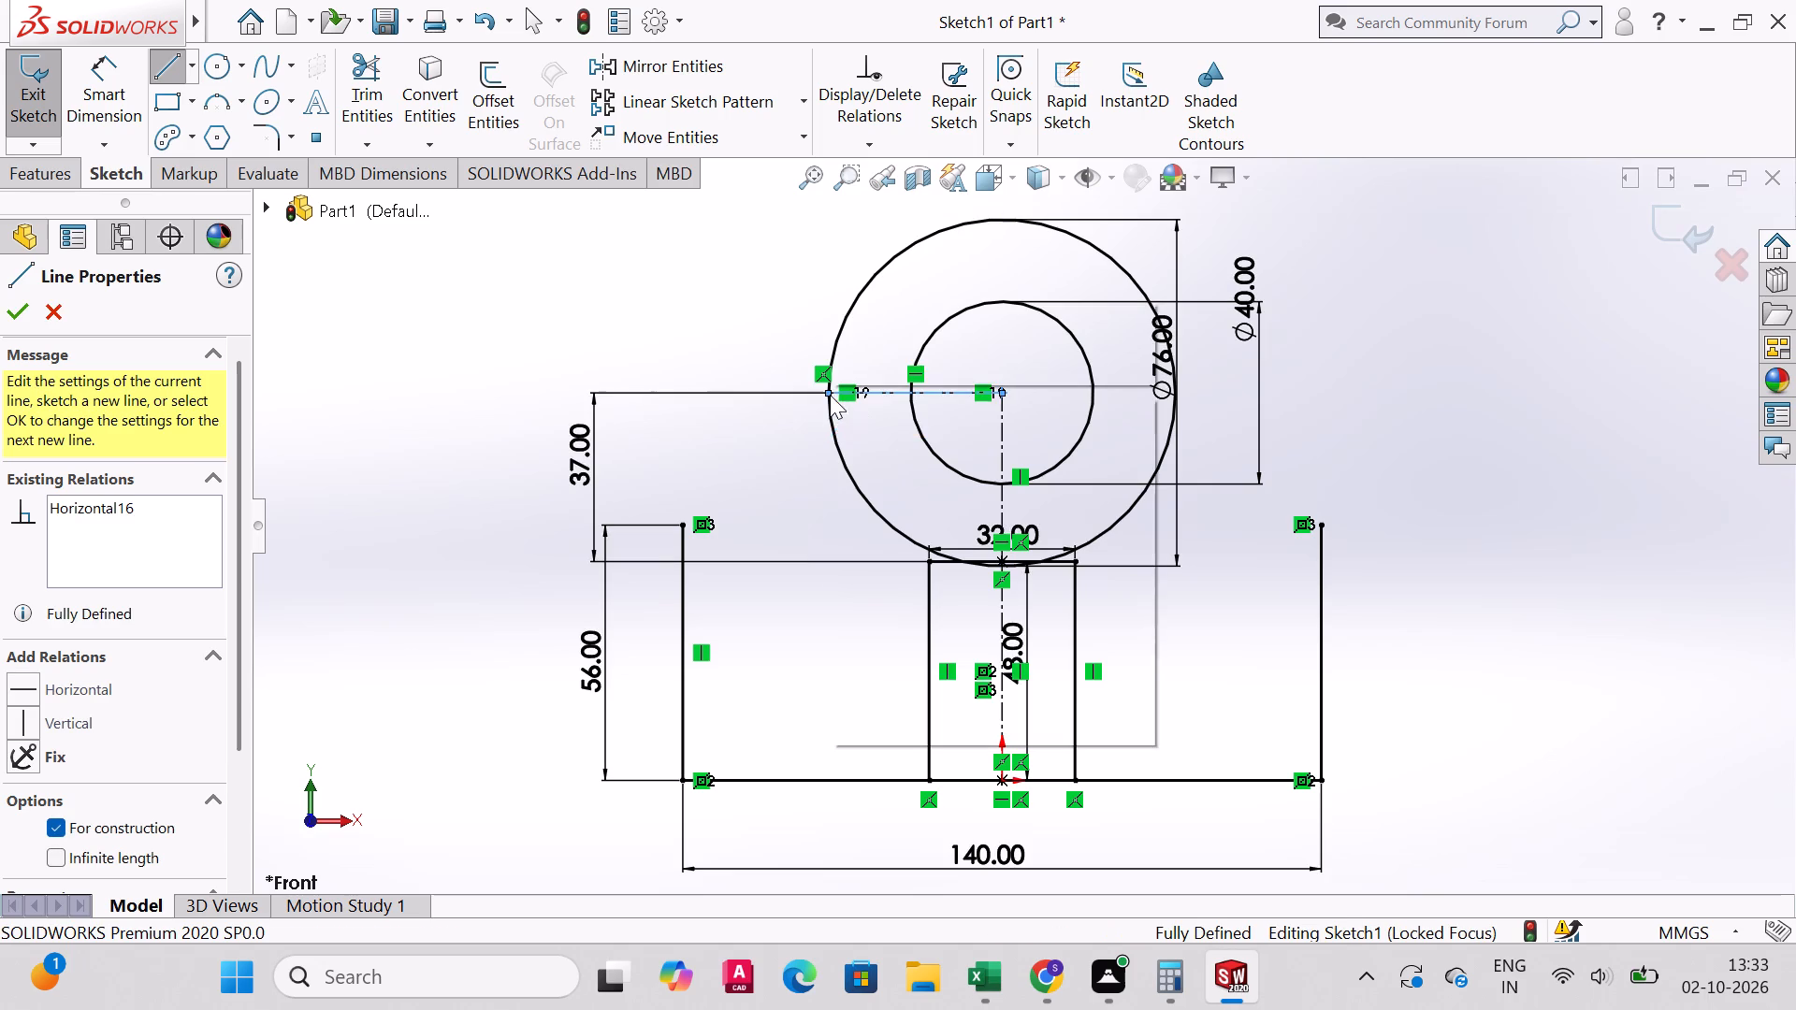
left_click(954, 421)
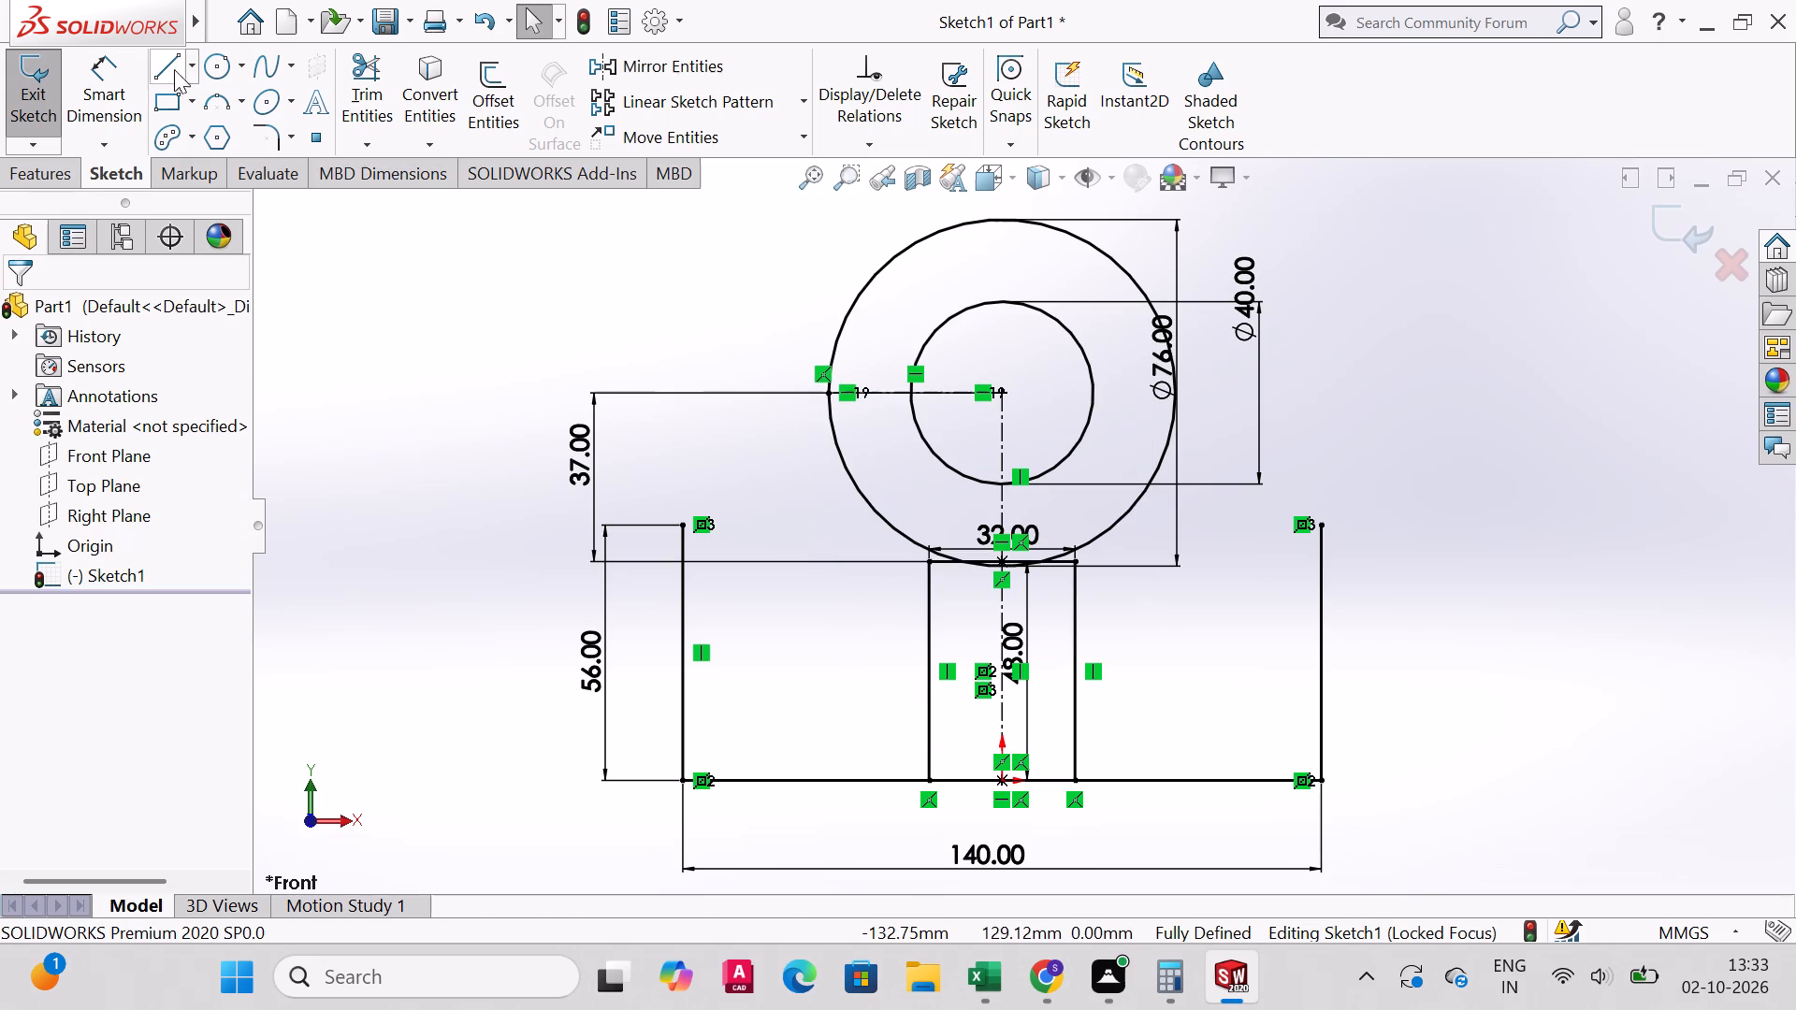
Draw a horizontal centerline from the circles' centre to the rightmost point of the outer circle.
left_click(192, 71)
left_click(201, 132)
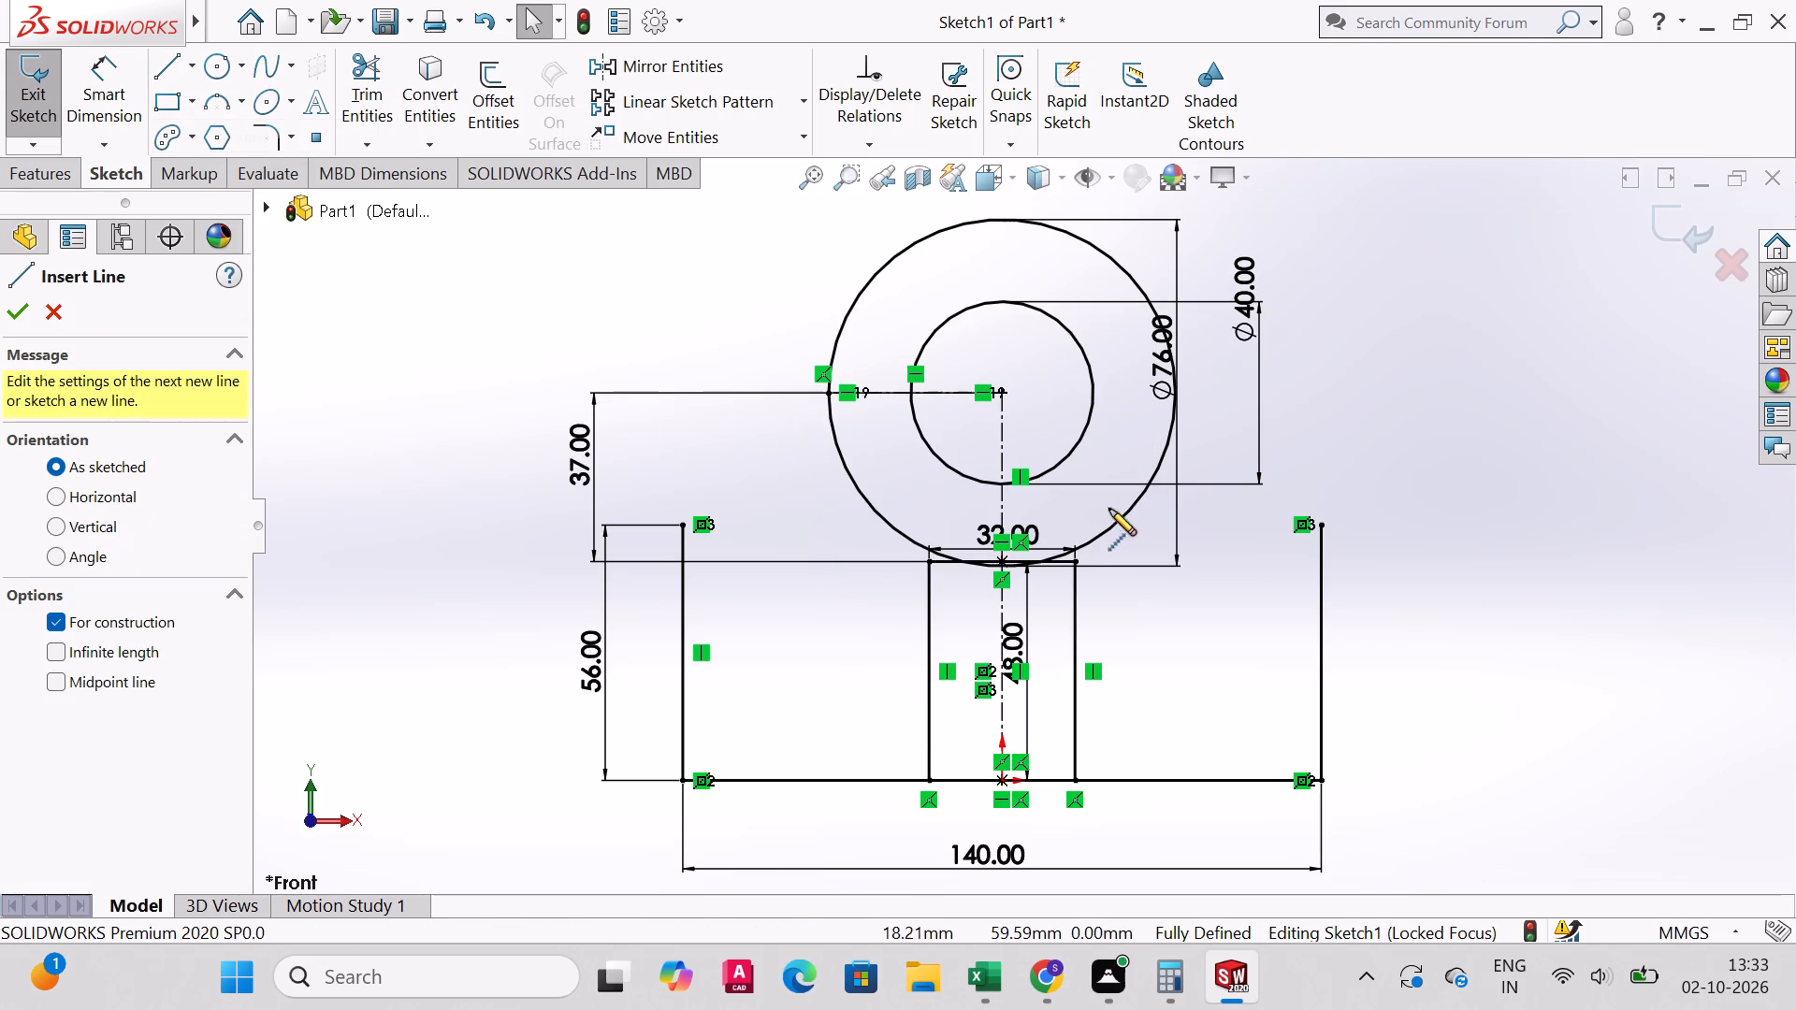
left_click(1002, 394)
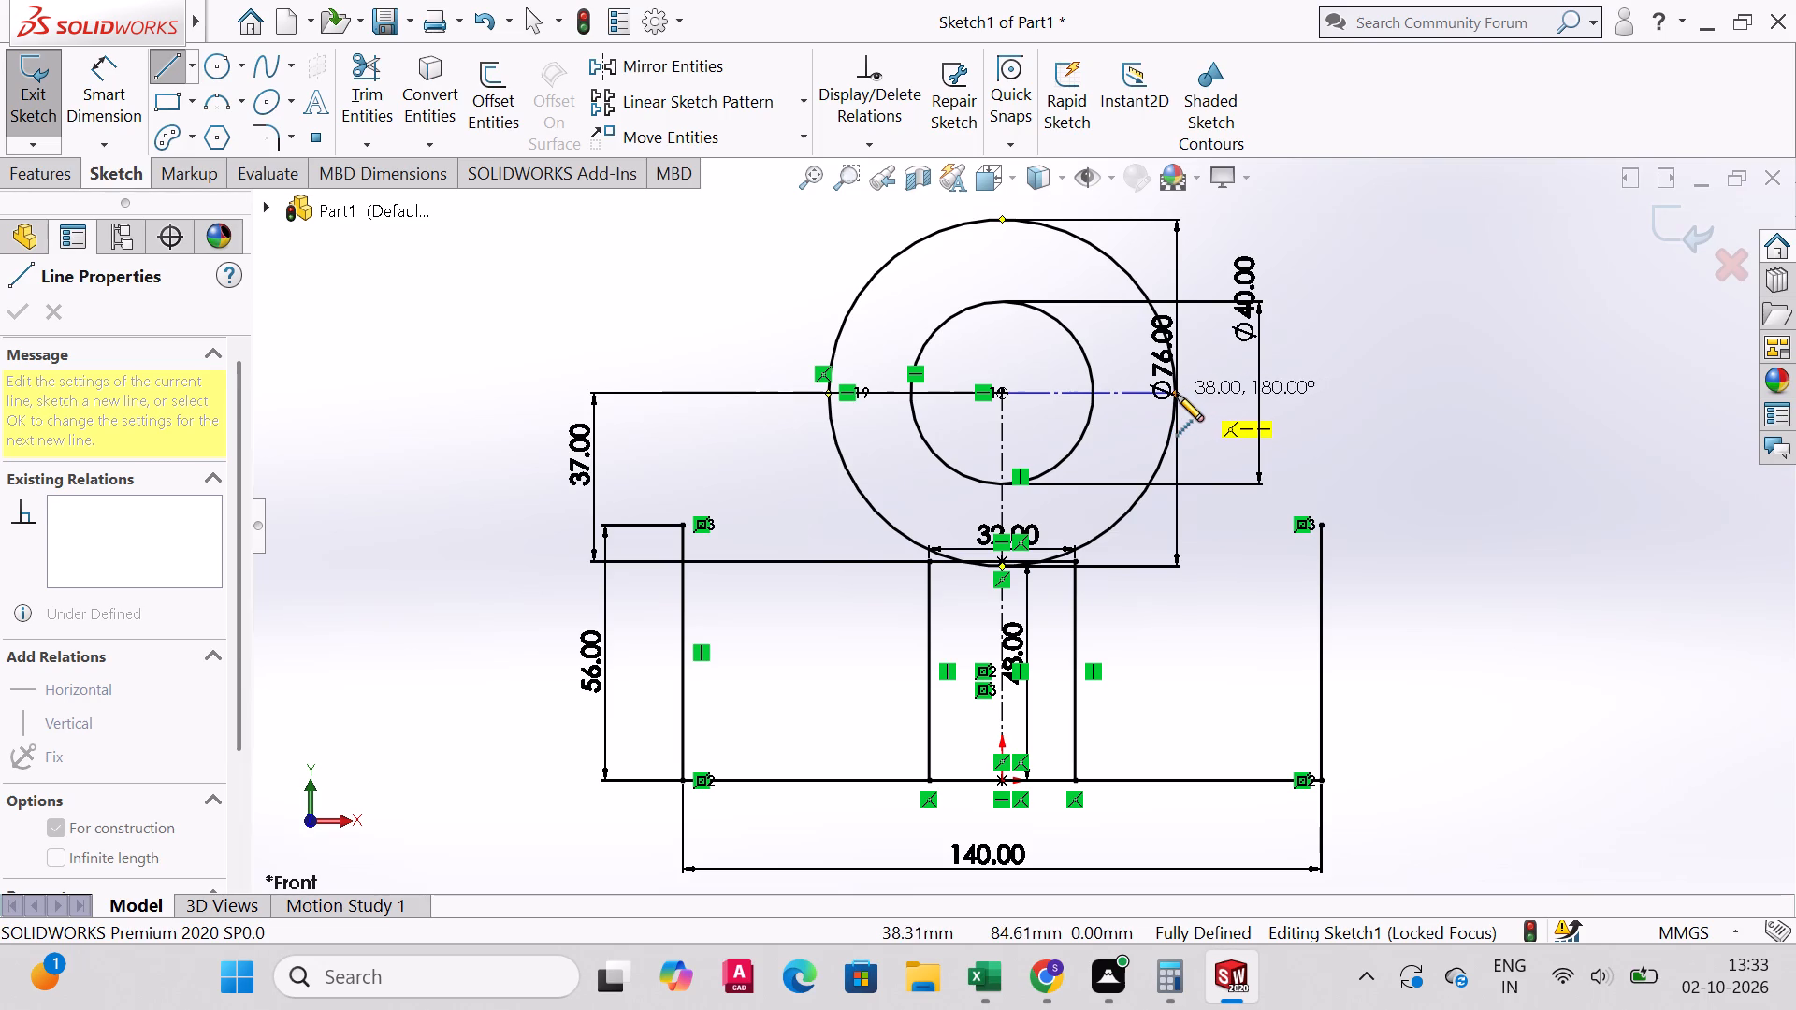
left_click(1177, 395)
right_click(1177, 395)
left_click(1248, 409)
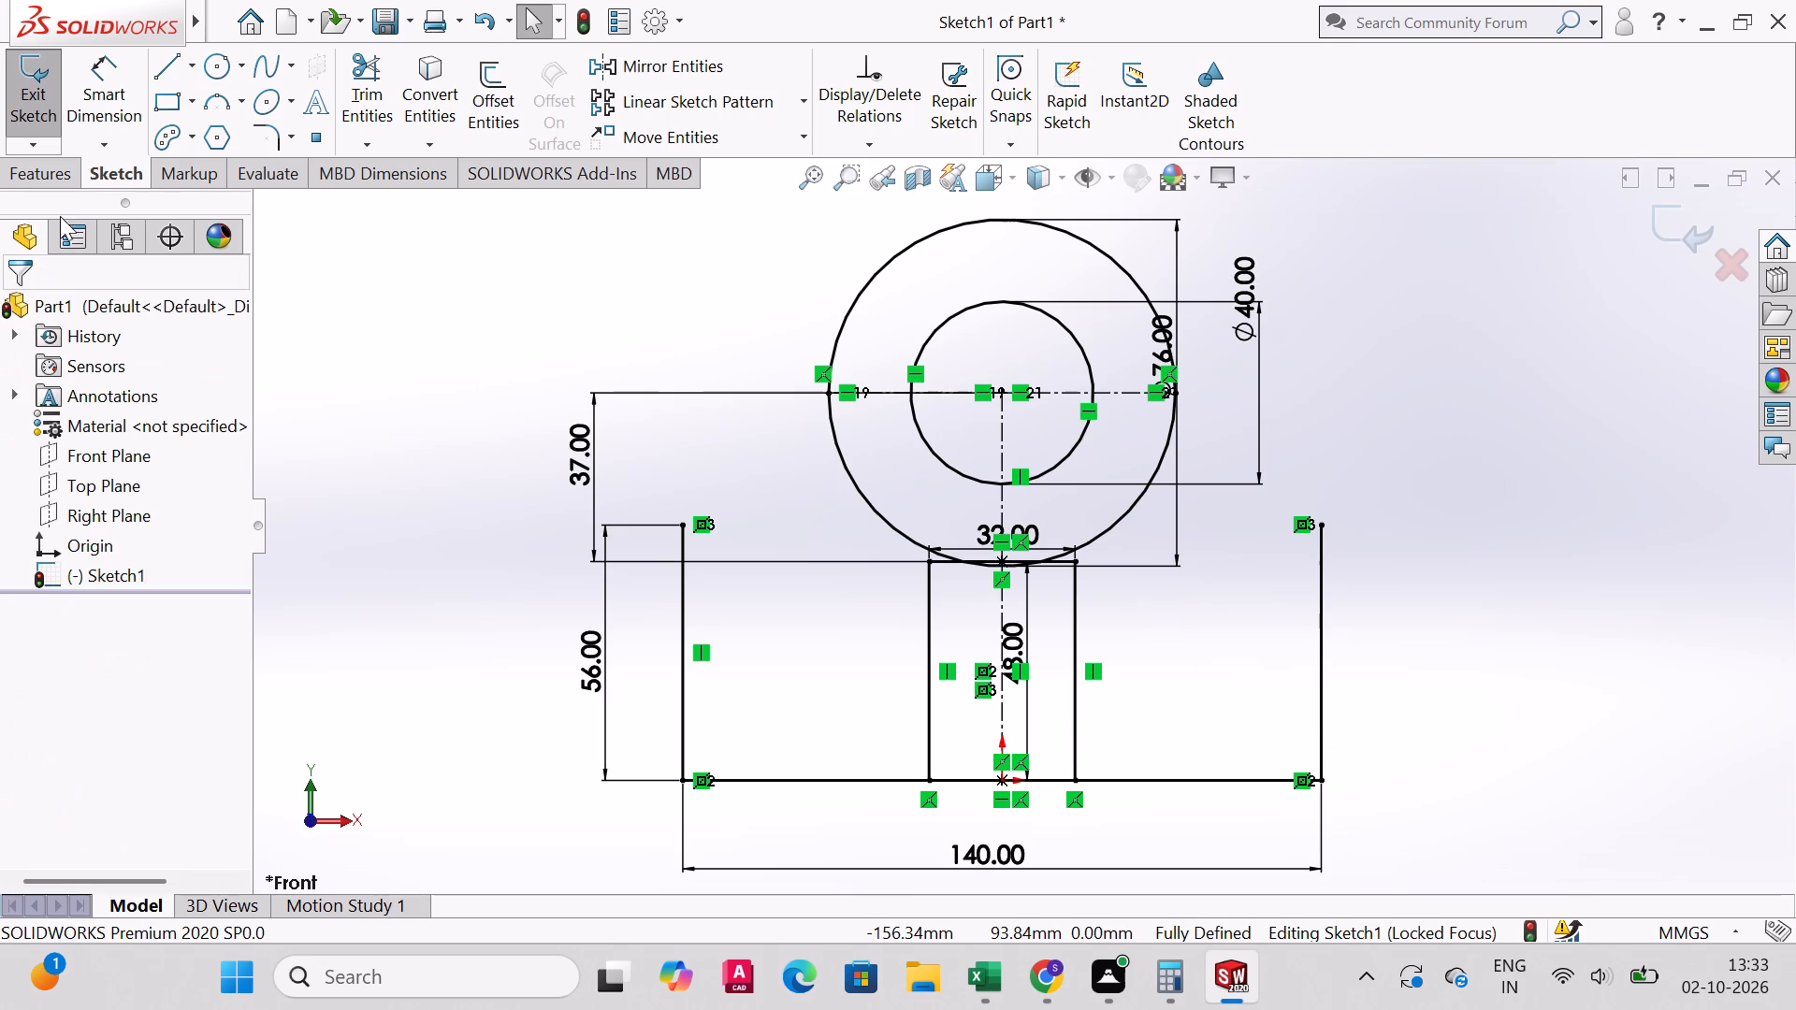
Sketch a 3-point arc of about 49 mm radius from the outer circle's leftmost point to the top of the left 56 mm side.
left_click(128, 9)
left_click(220, 96)
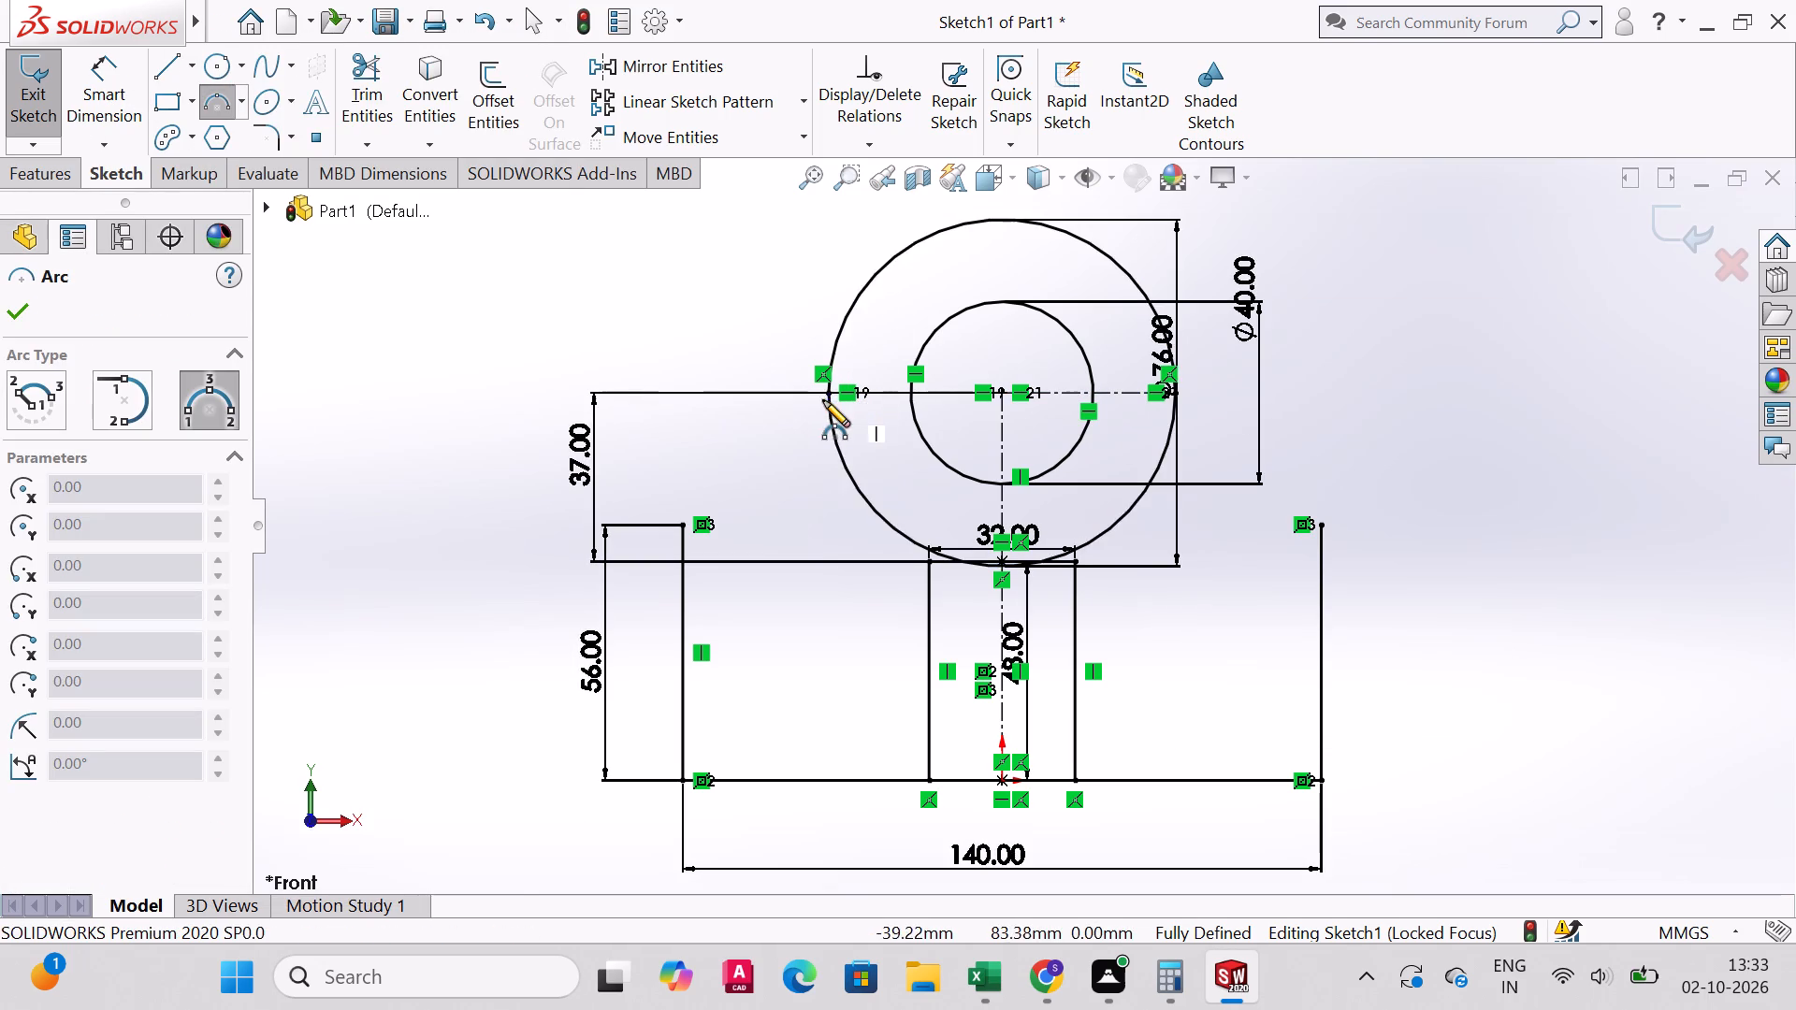
left_click(828, 394)
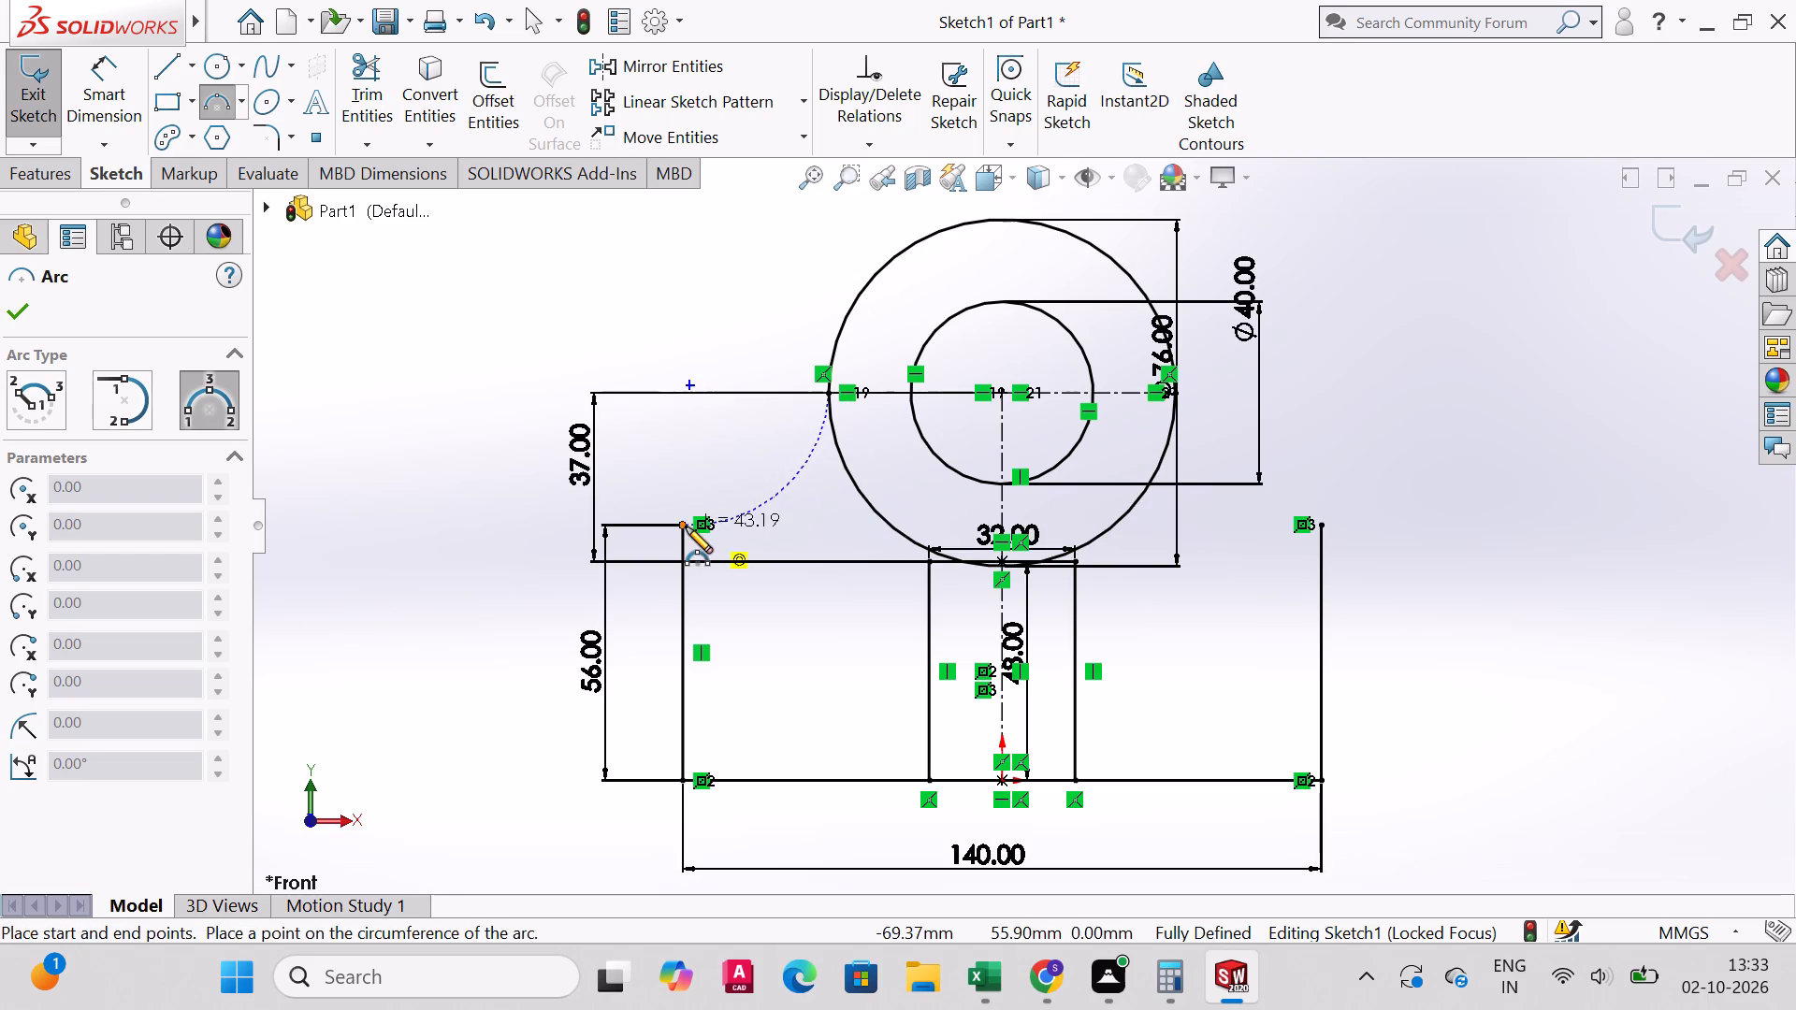
left_click(686, 527)
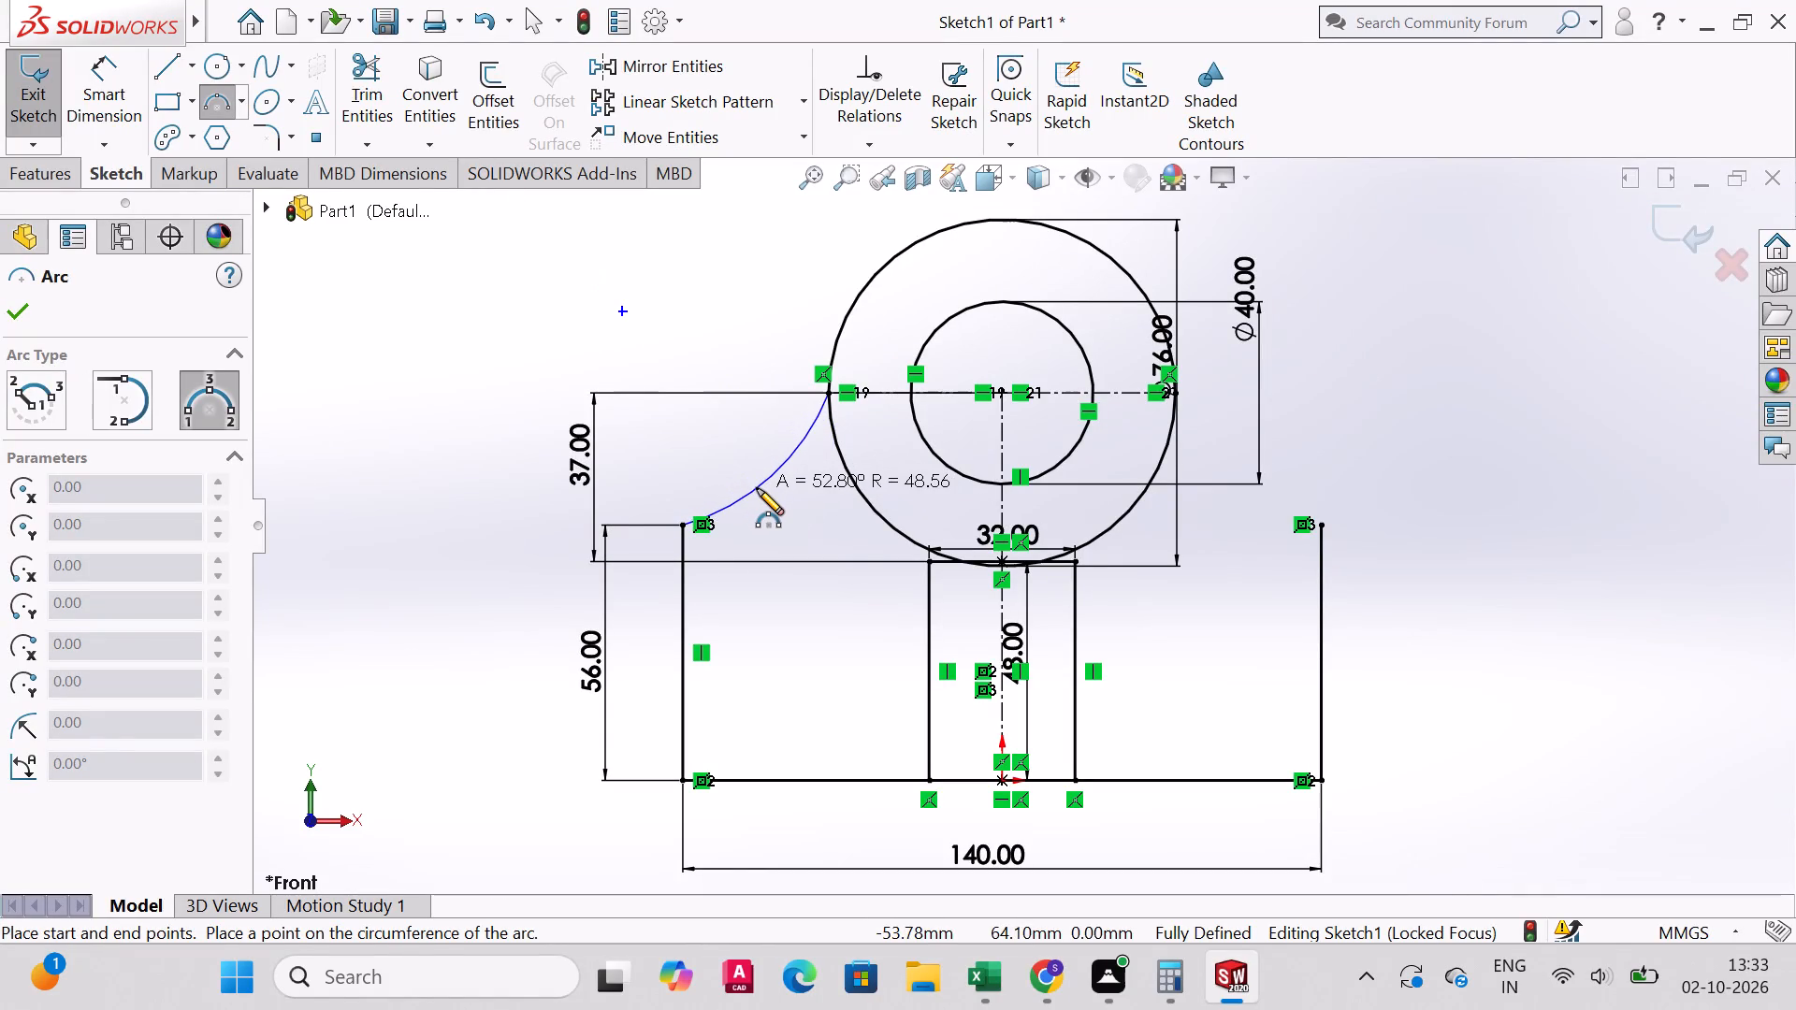
left_click(757, 488)
key("Escape")
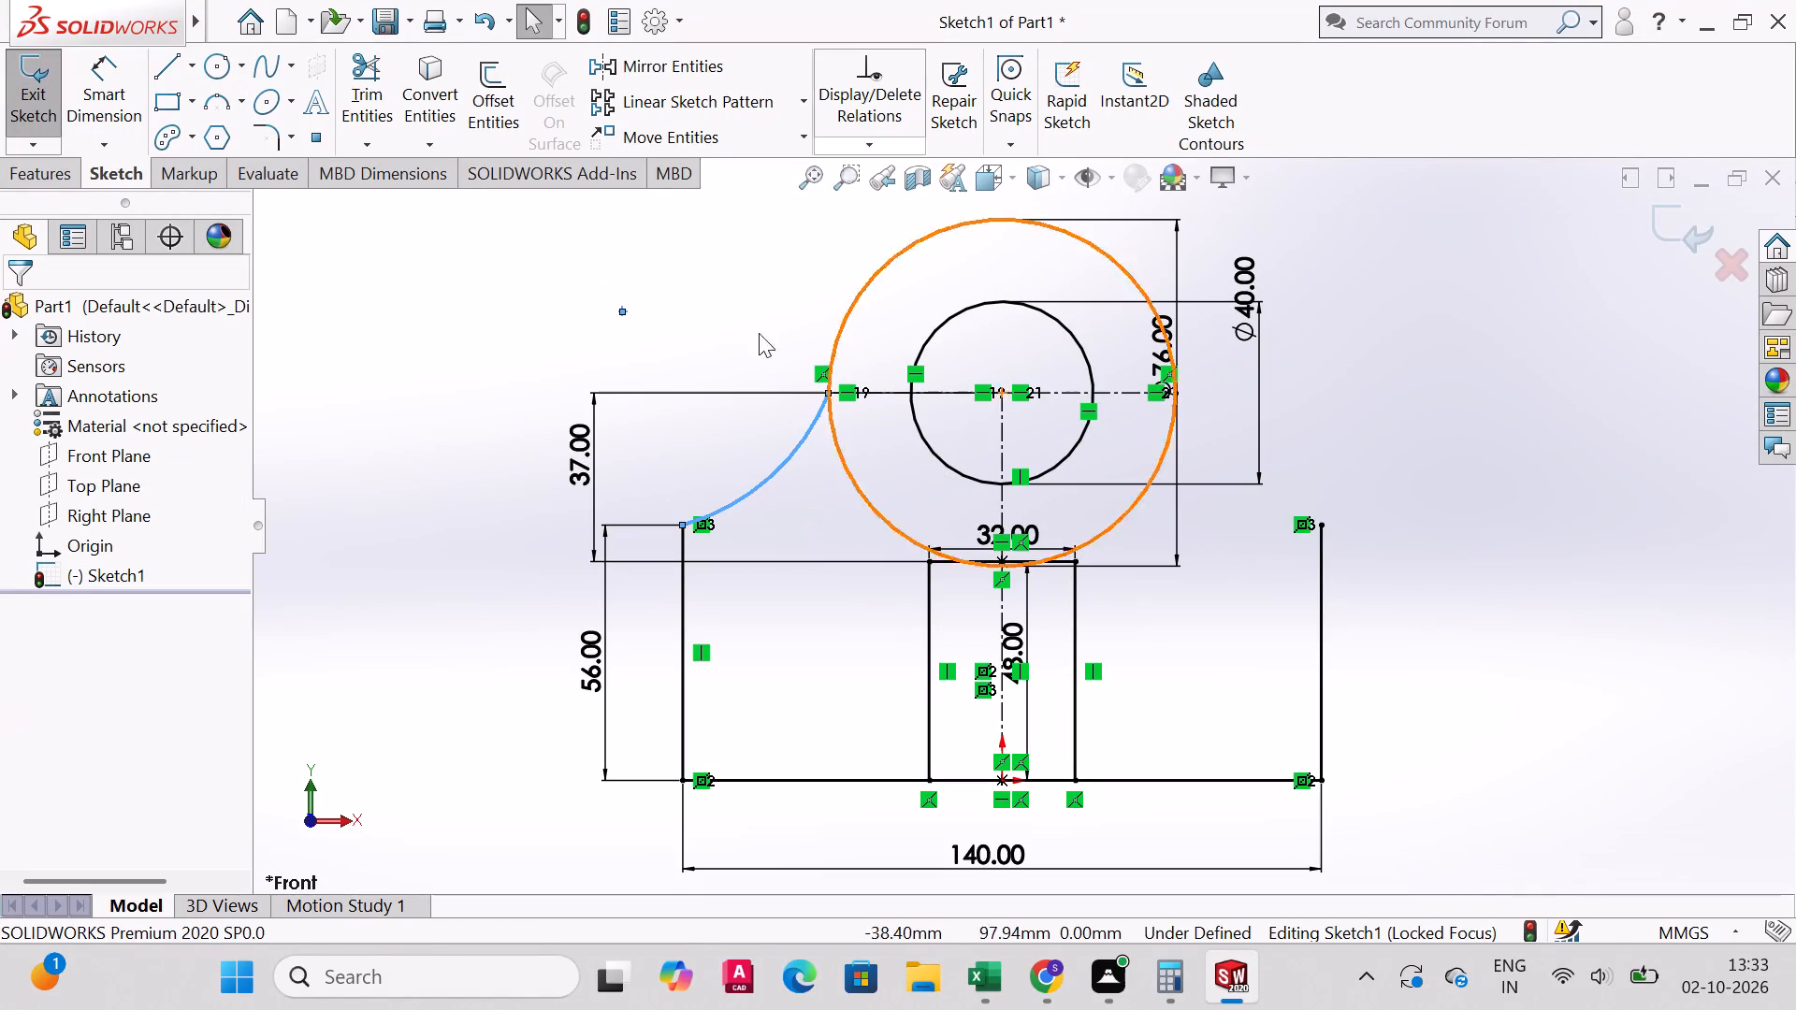
Dimension the radius of the left connecting arc as 28.25 mm.
left_click(125, 96)
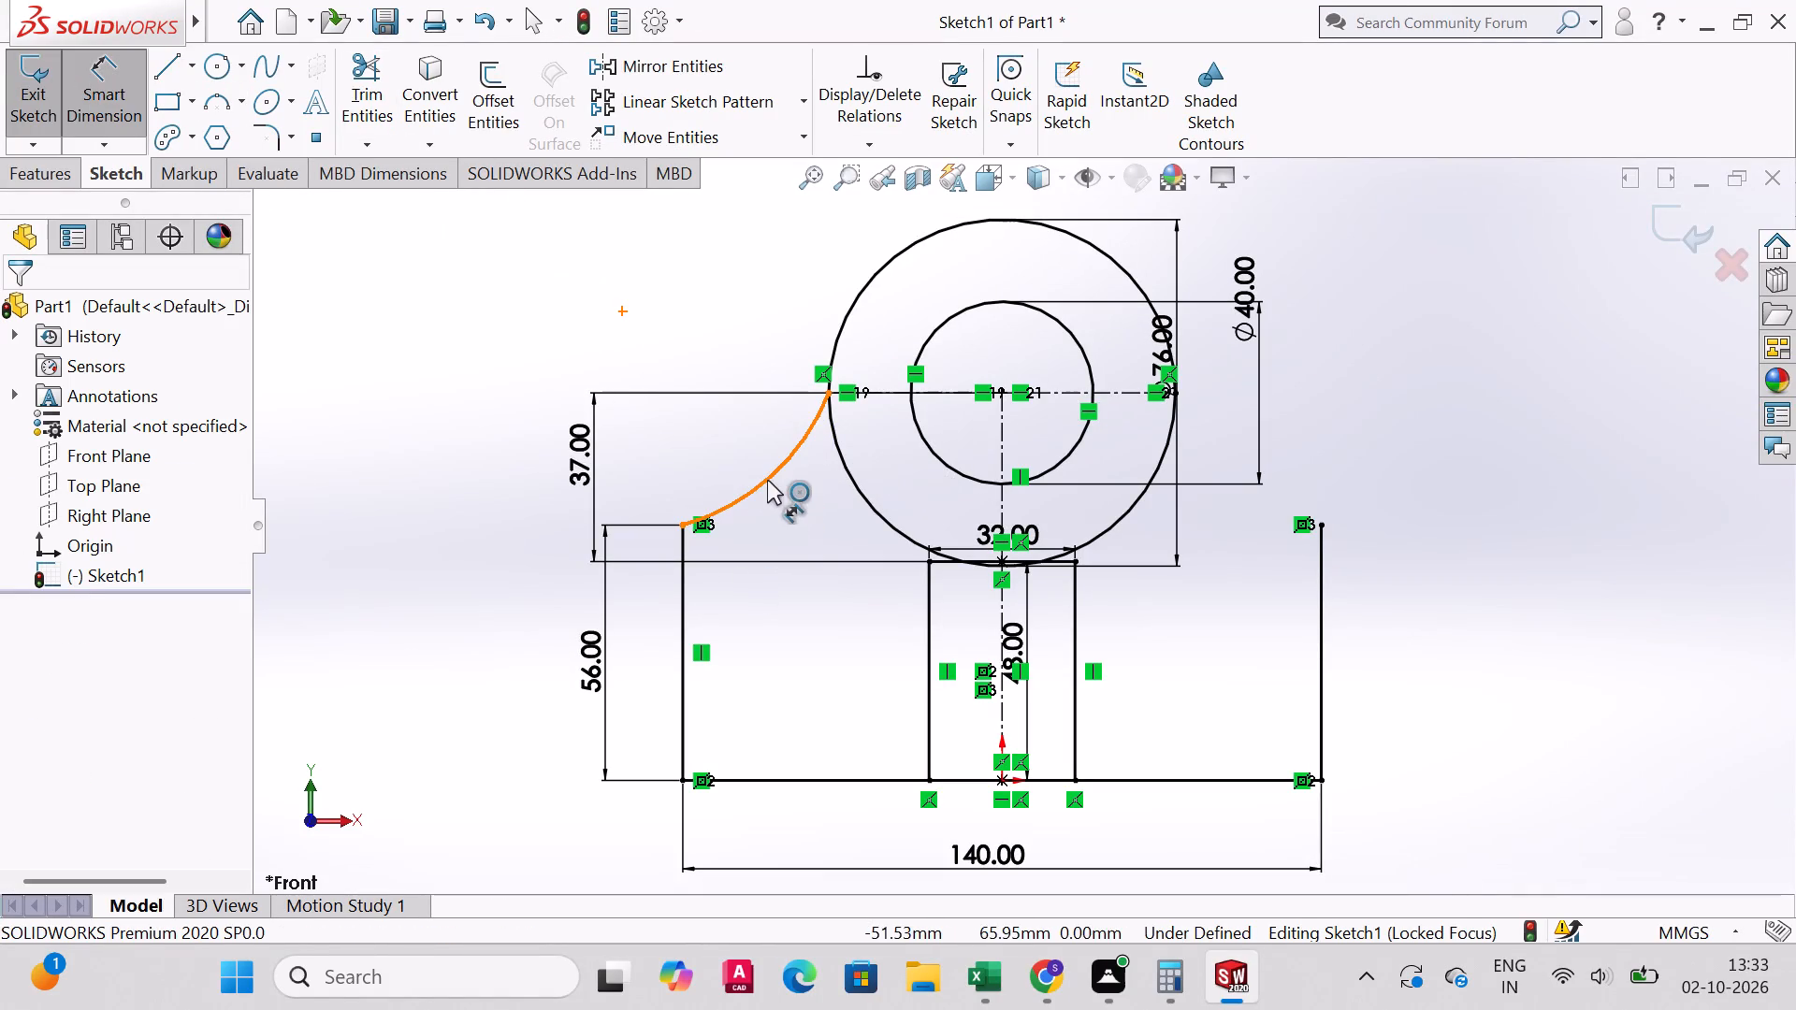
left_click(768, 480)
left_click(741, 463)
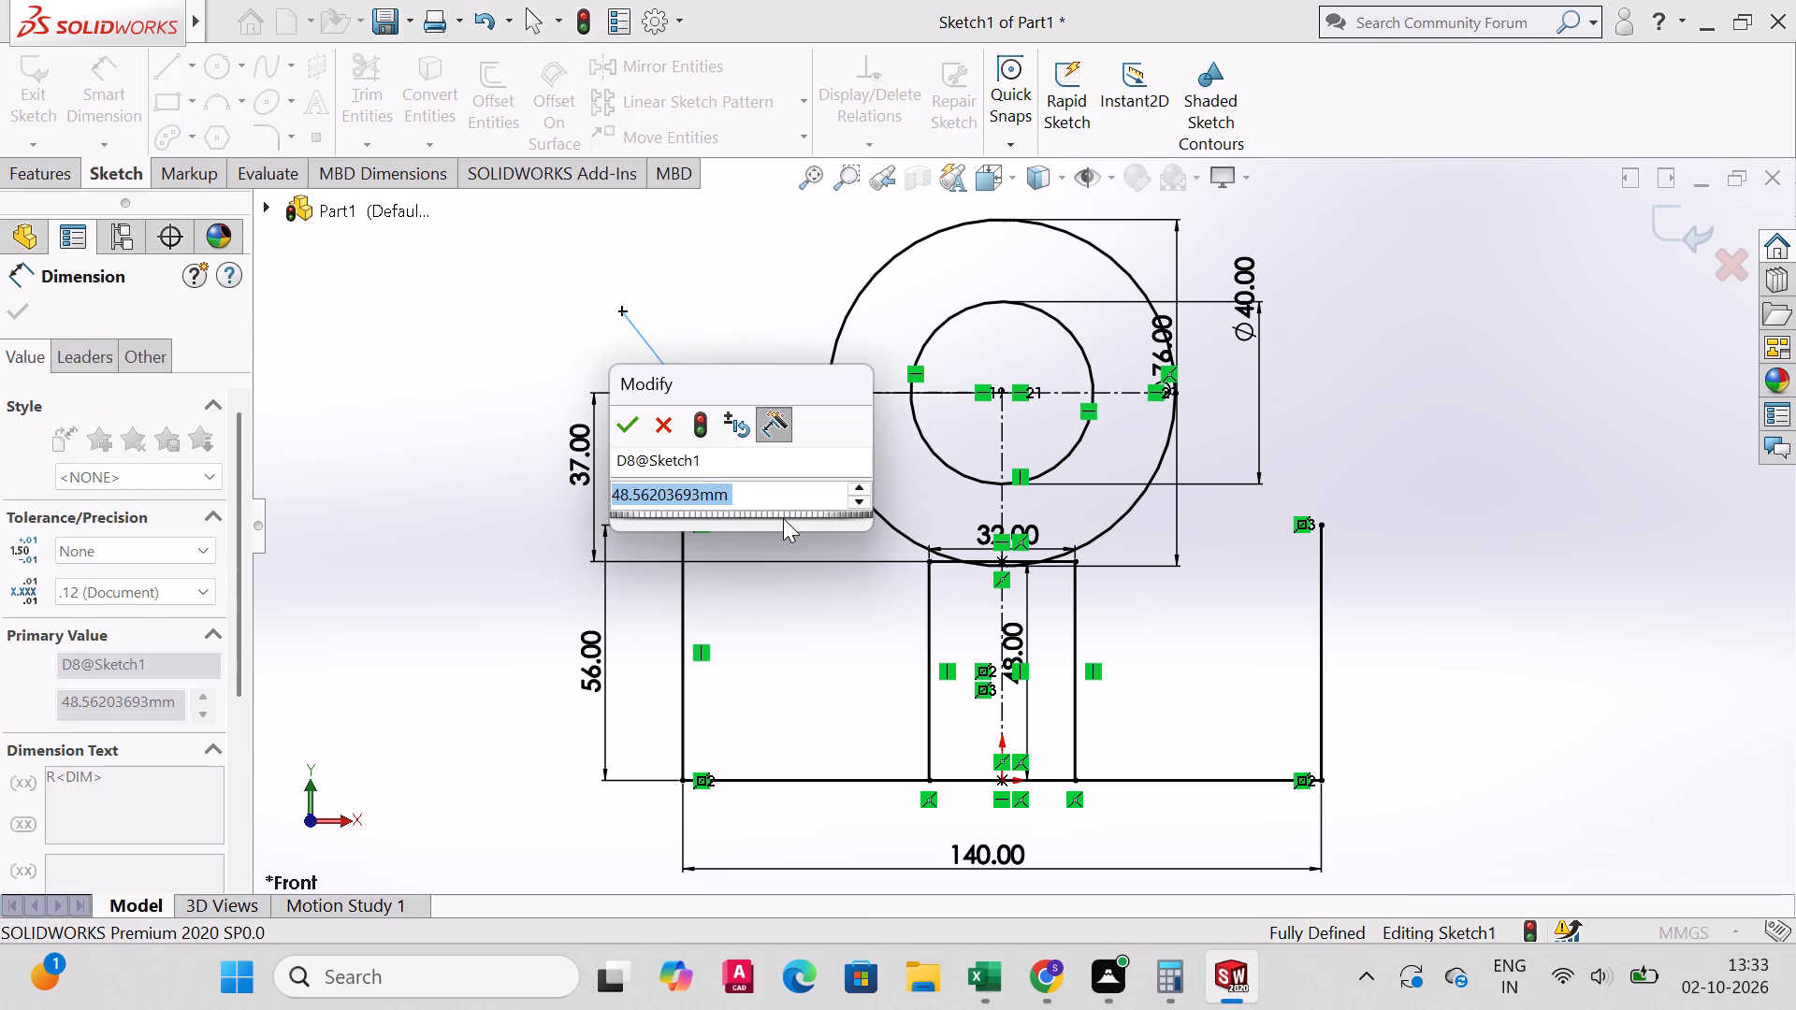
key("2")
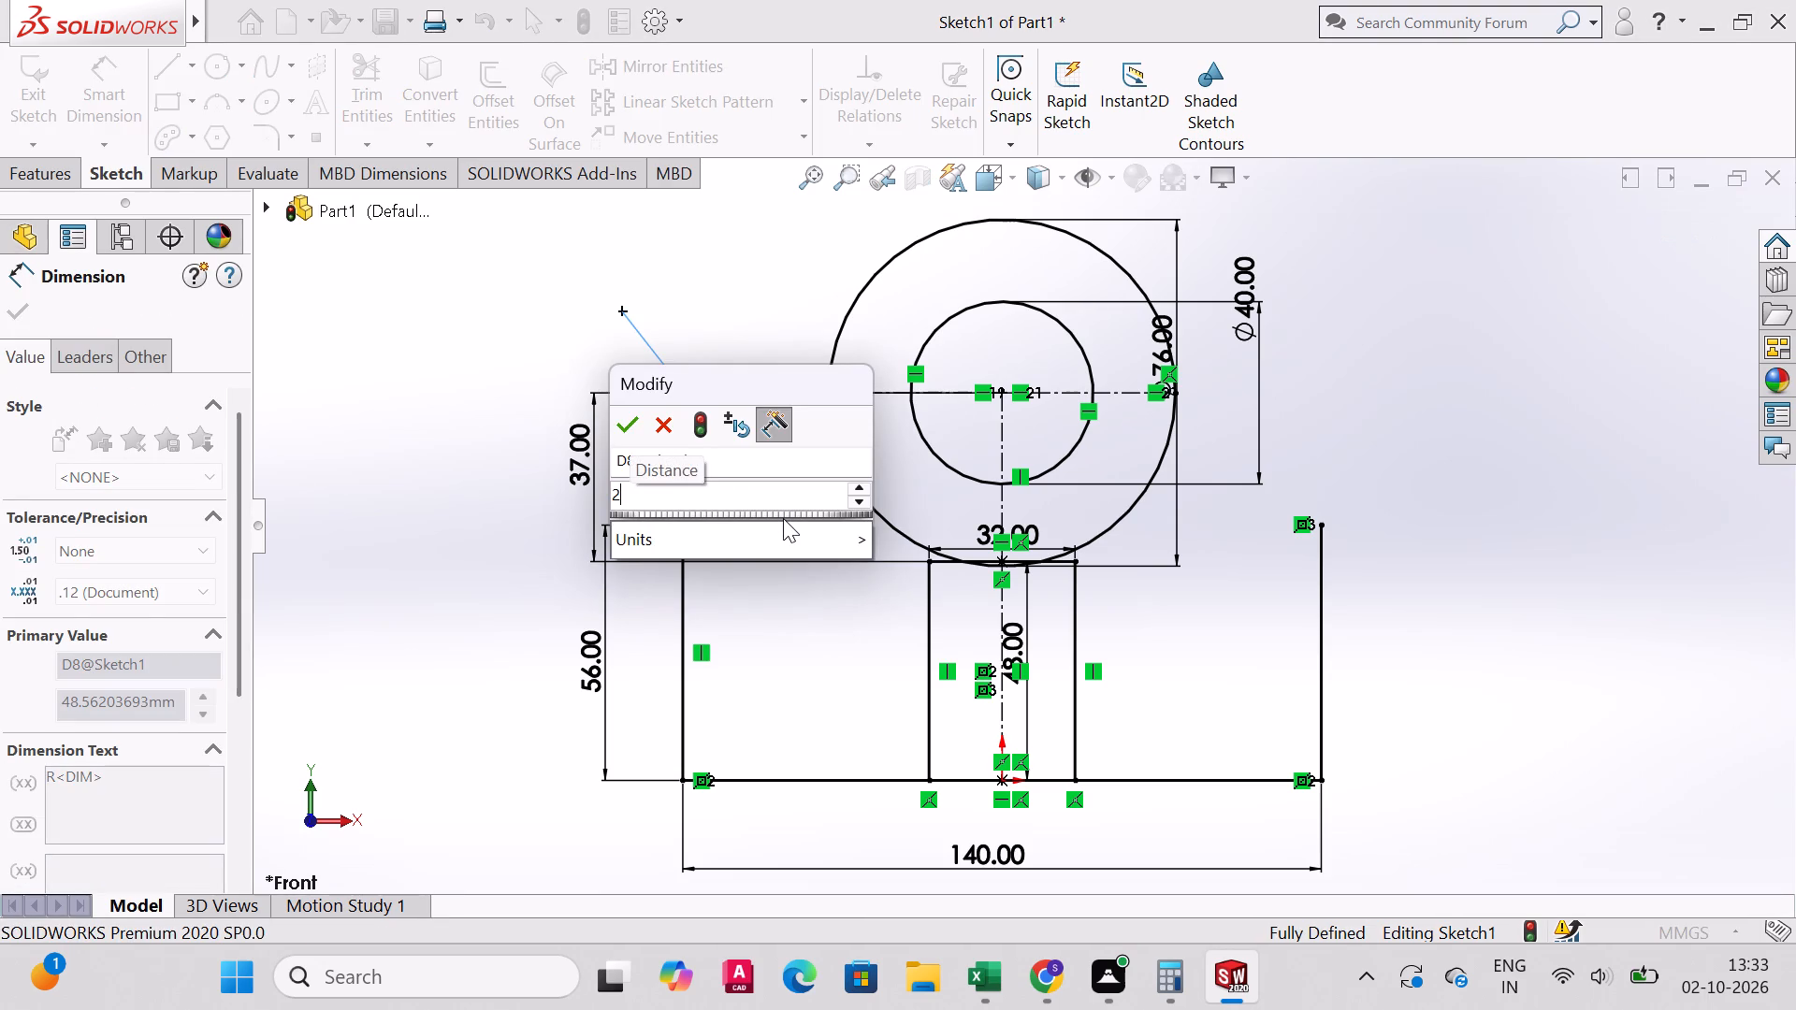
key("8")
key("period")
type("25")
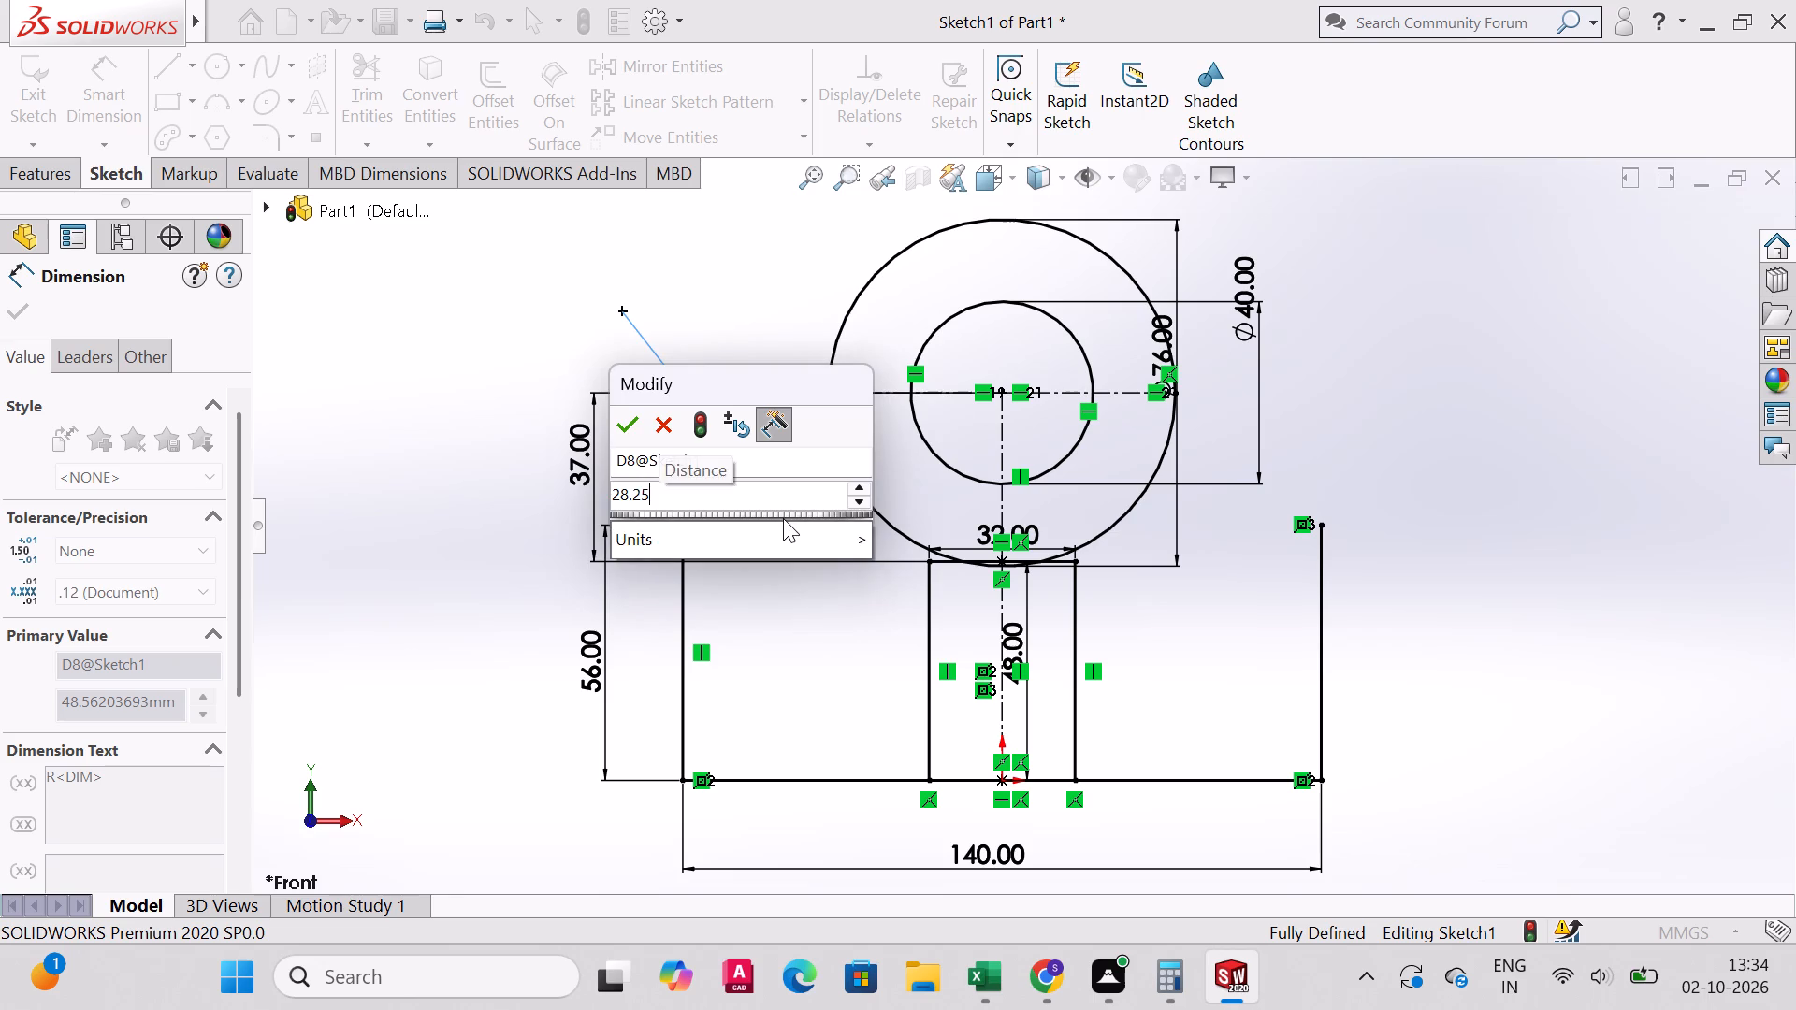
key("Return")
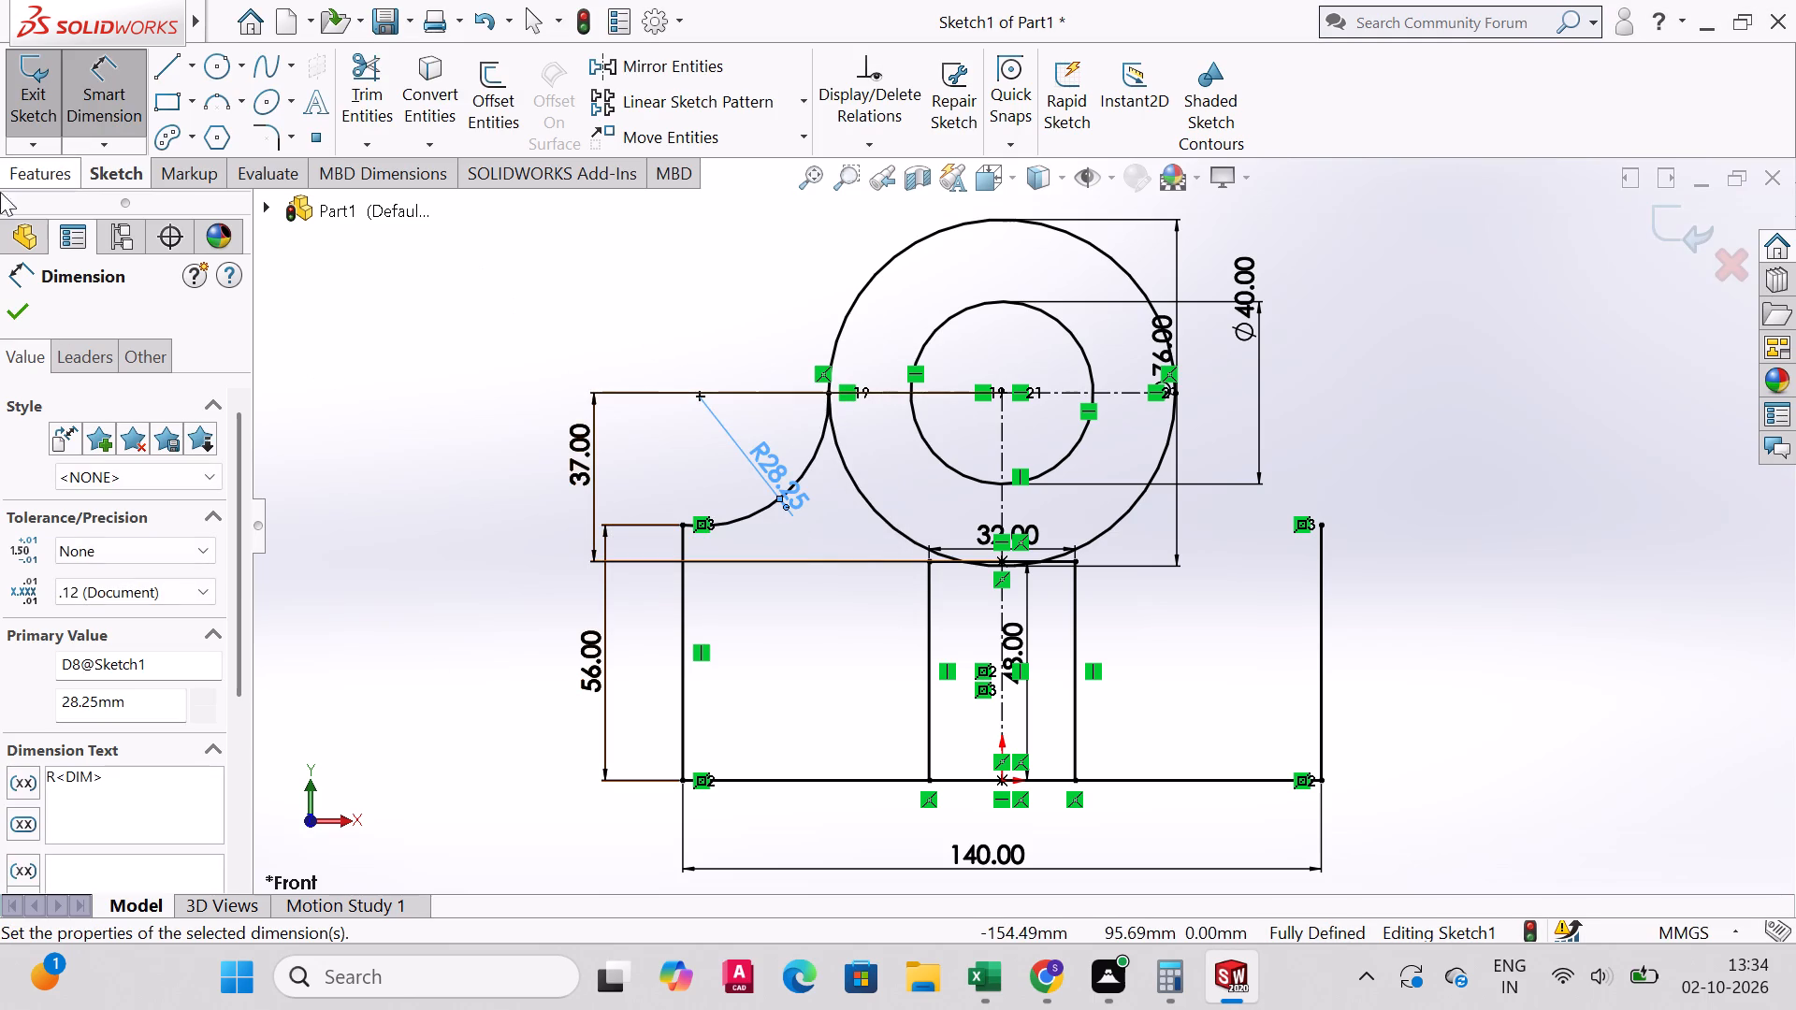
left_click(7, 306)
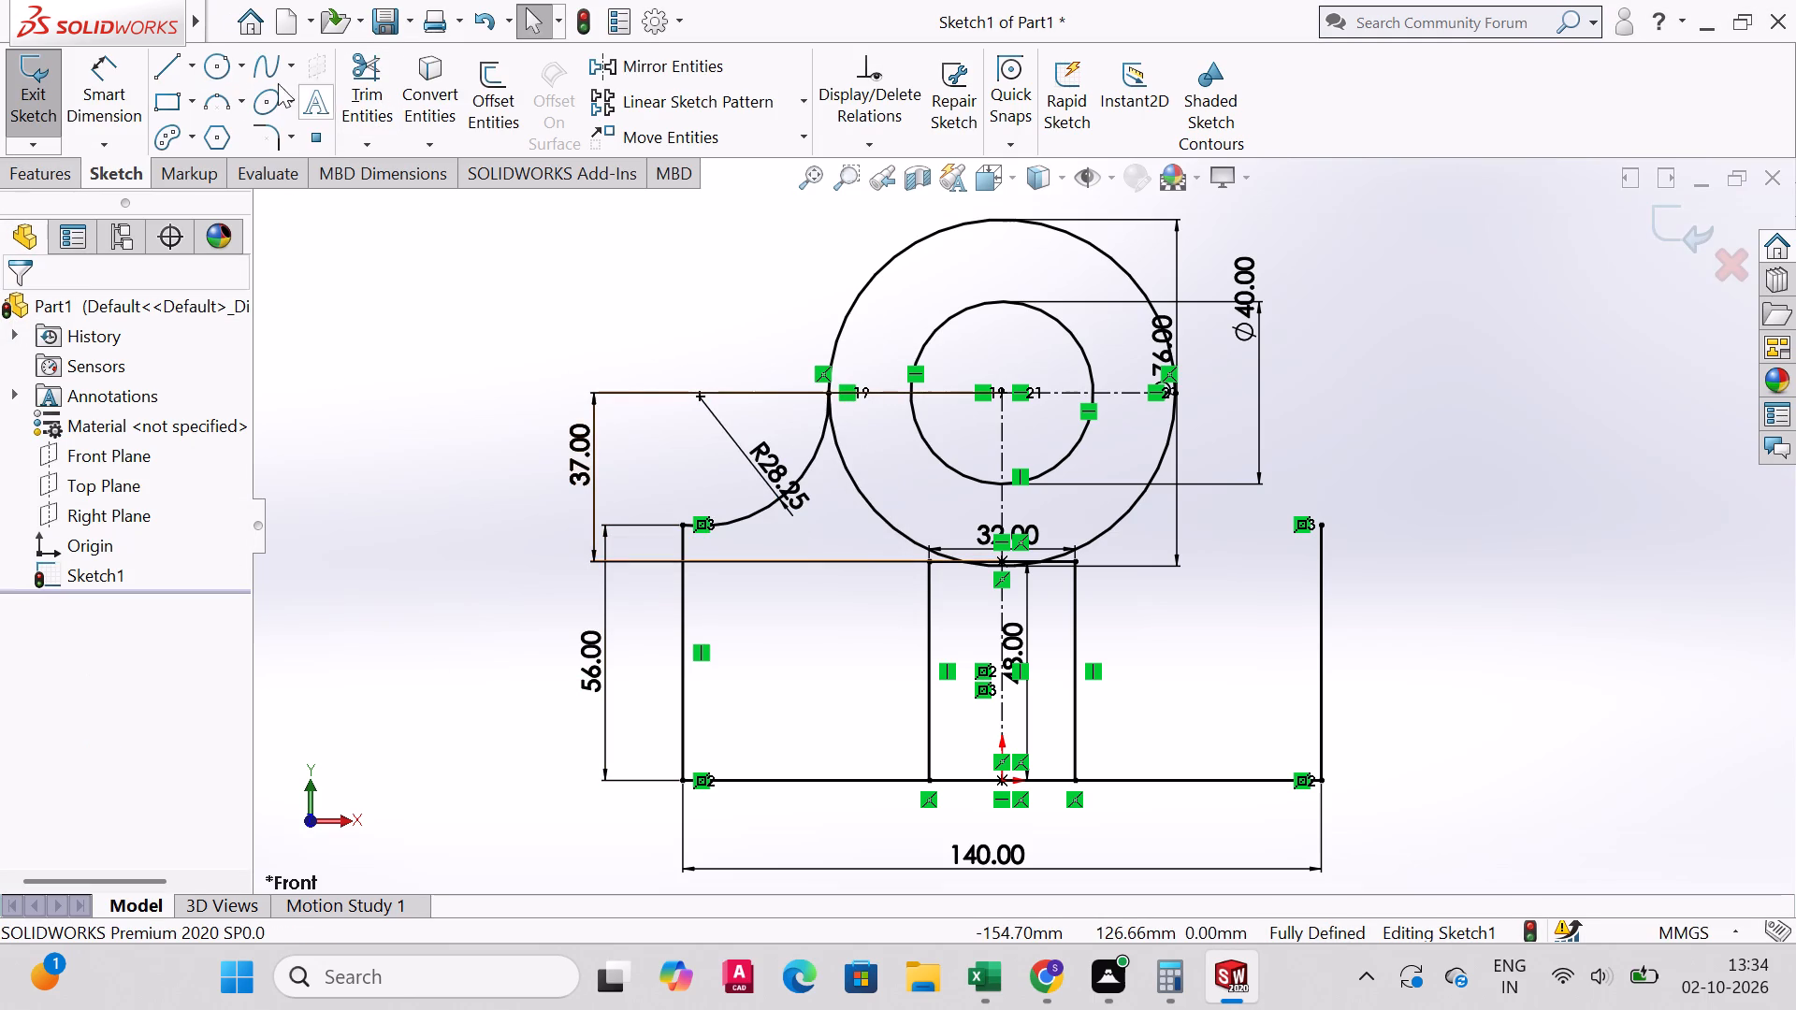
Mirror the left connecting arc about the vertical centerline, keeping the original.
left_click(621, 80)
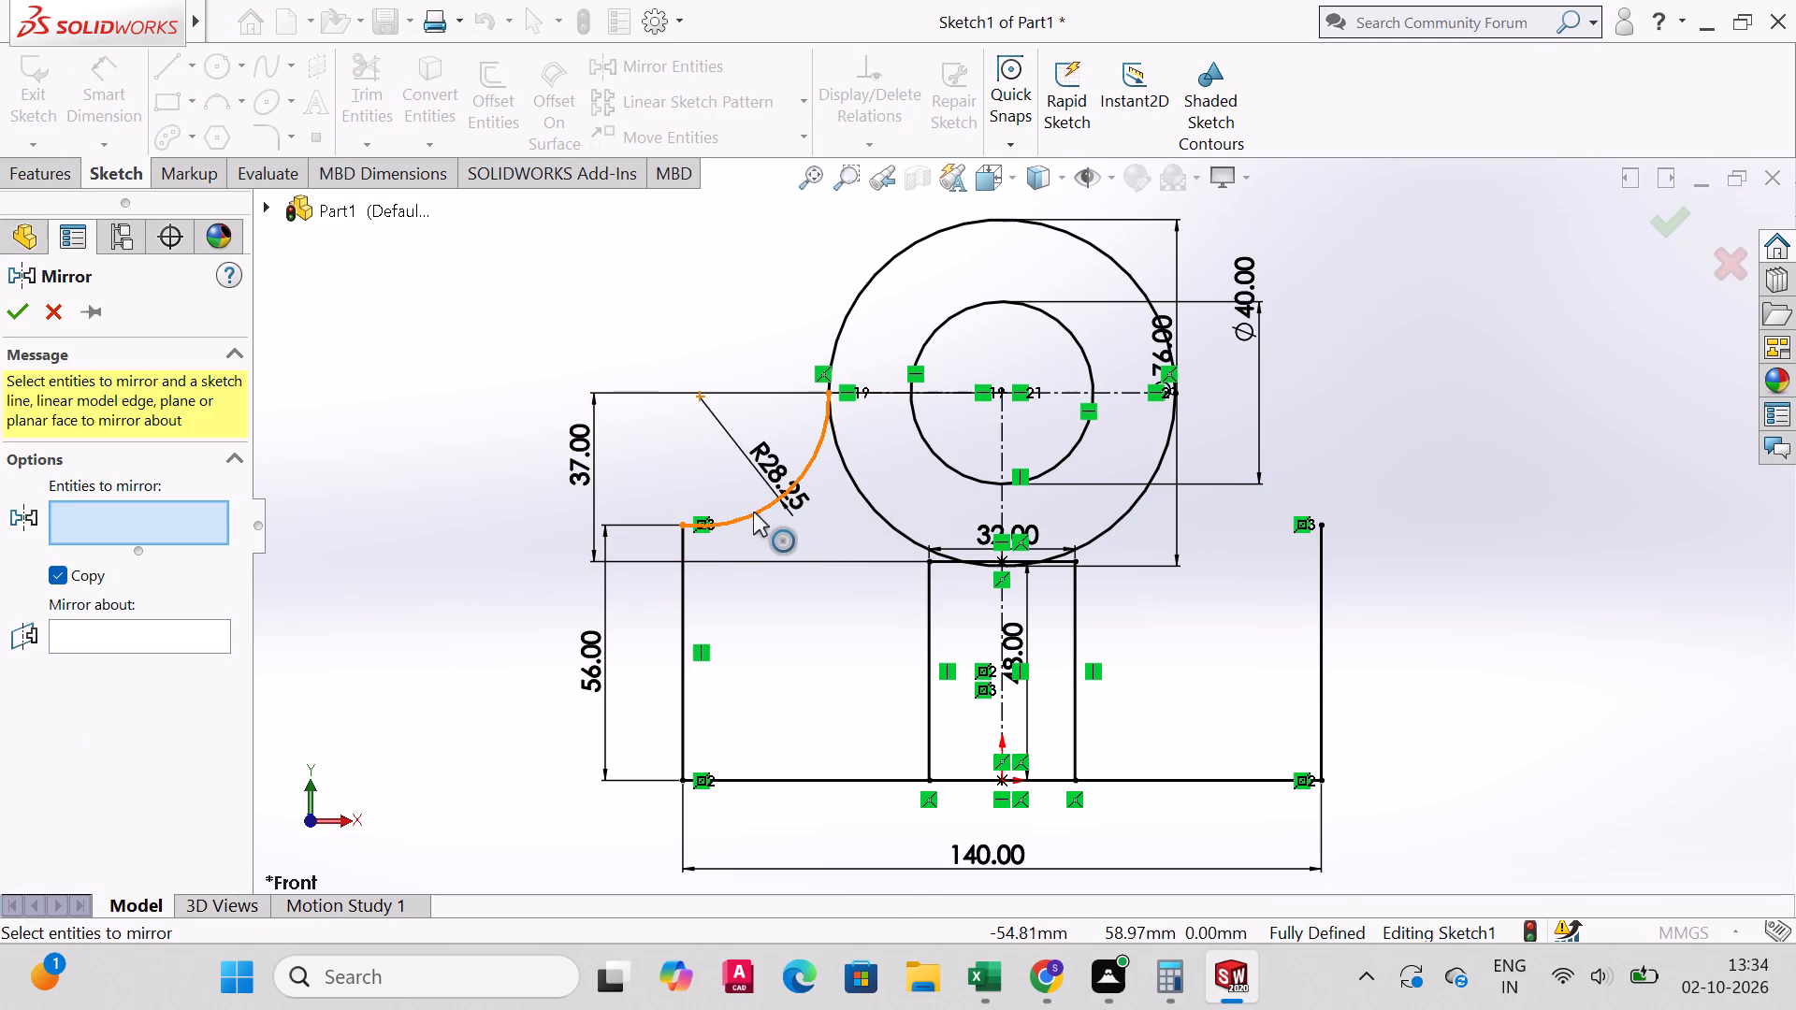
left_click(755, 512)
left_click(128, 642)
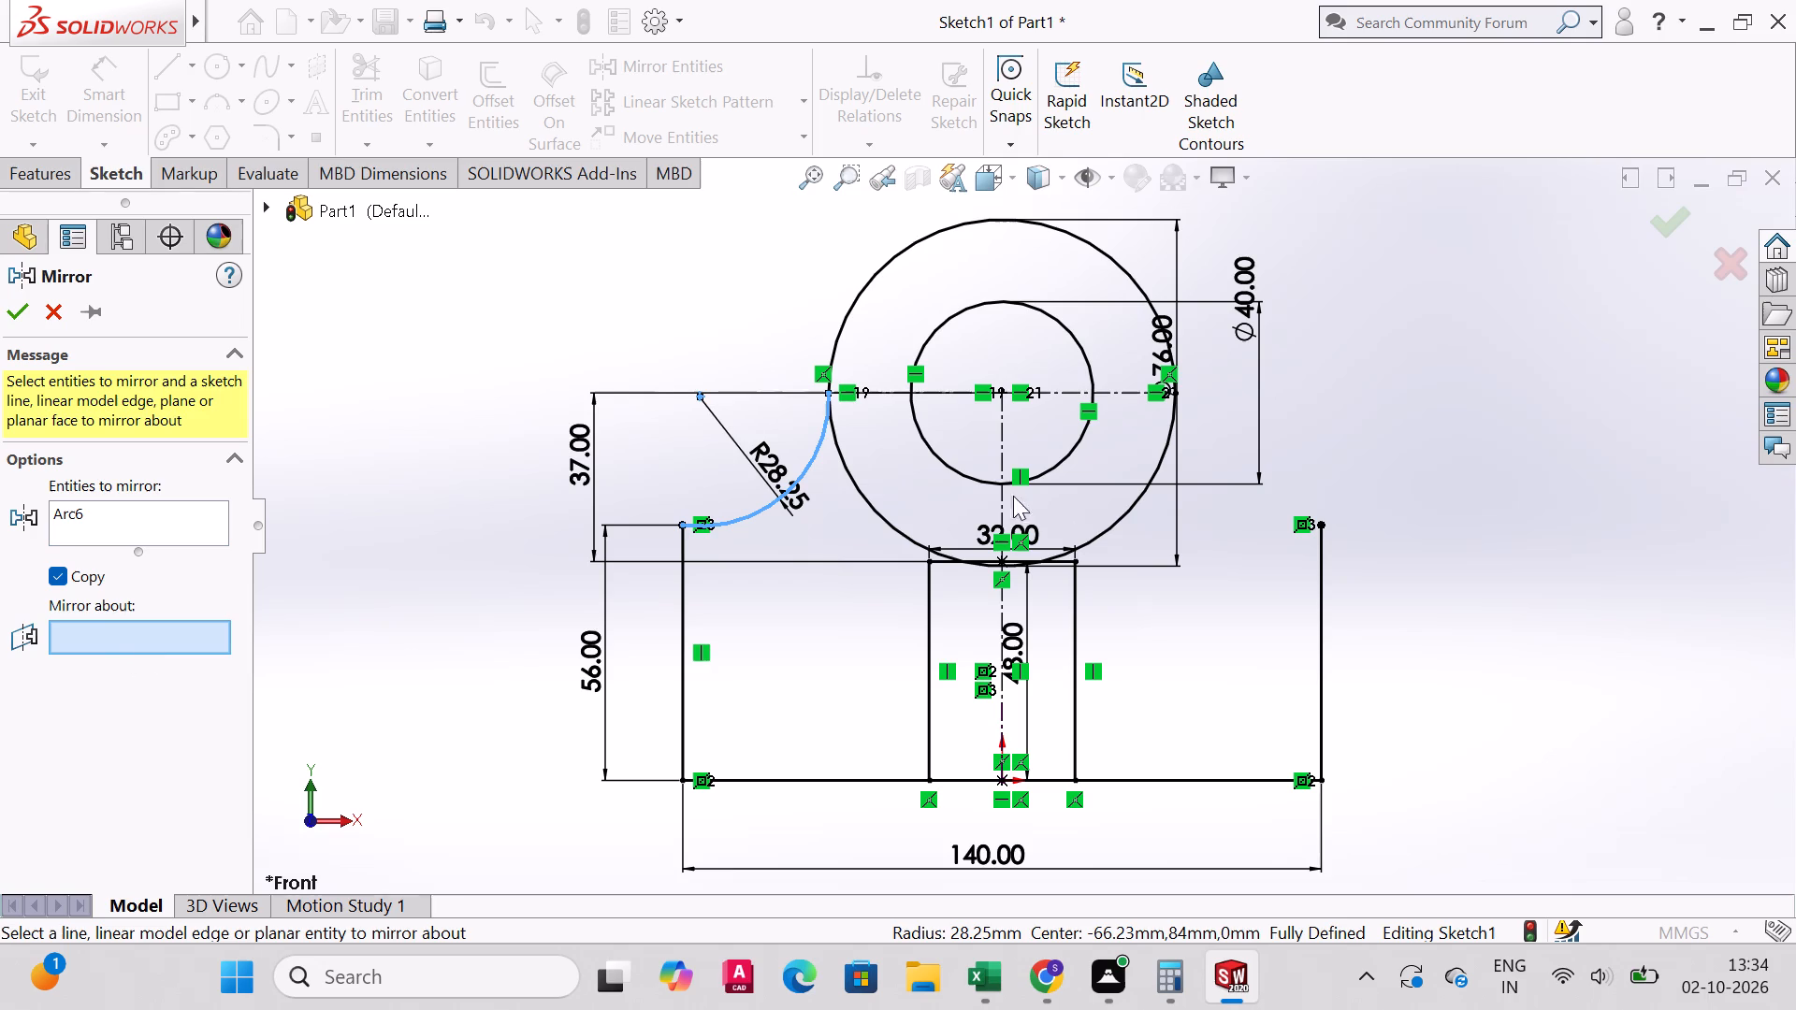
left_click(1003, 454)
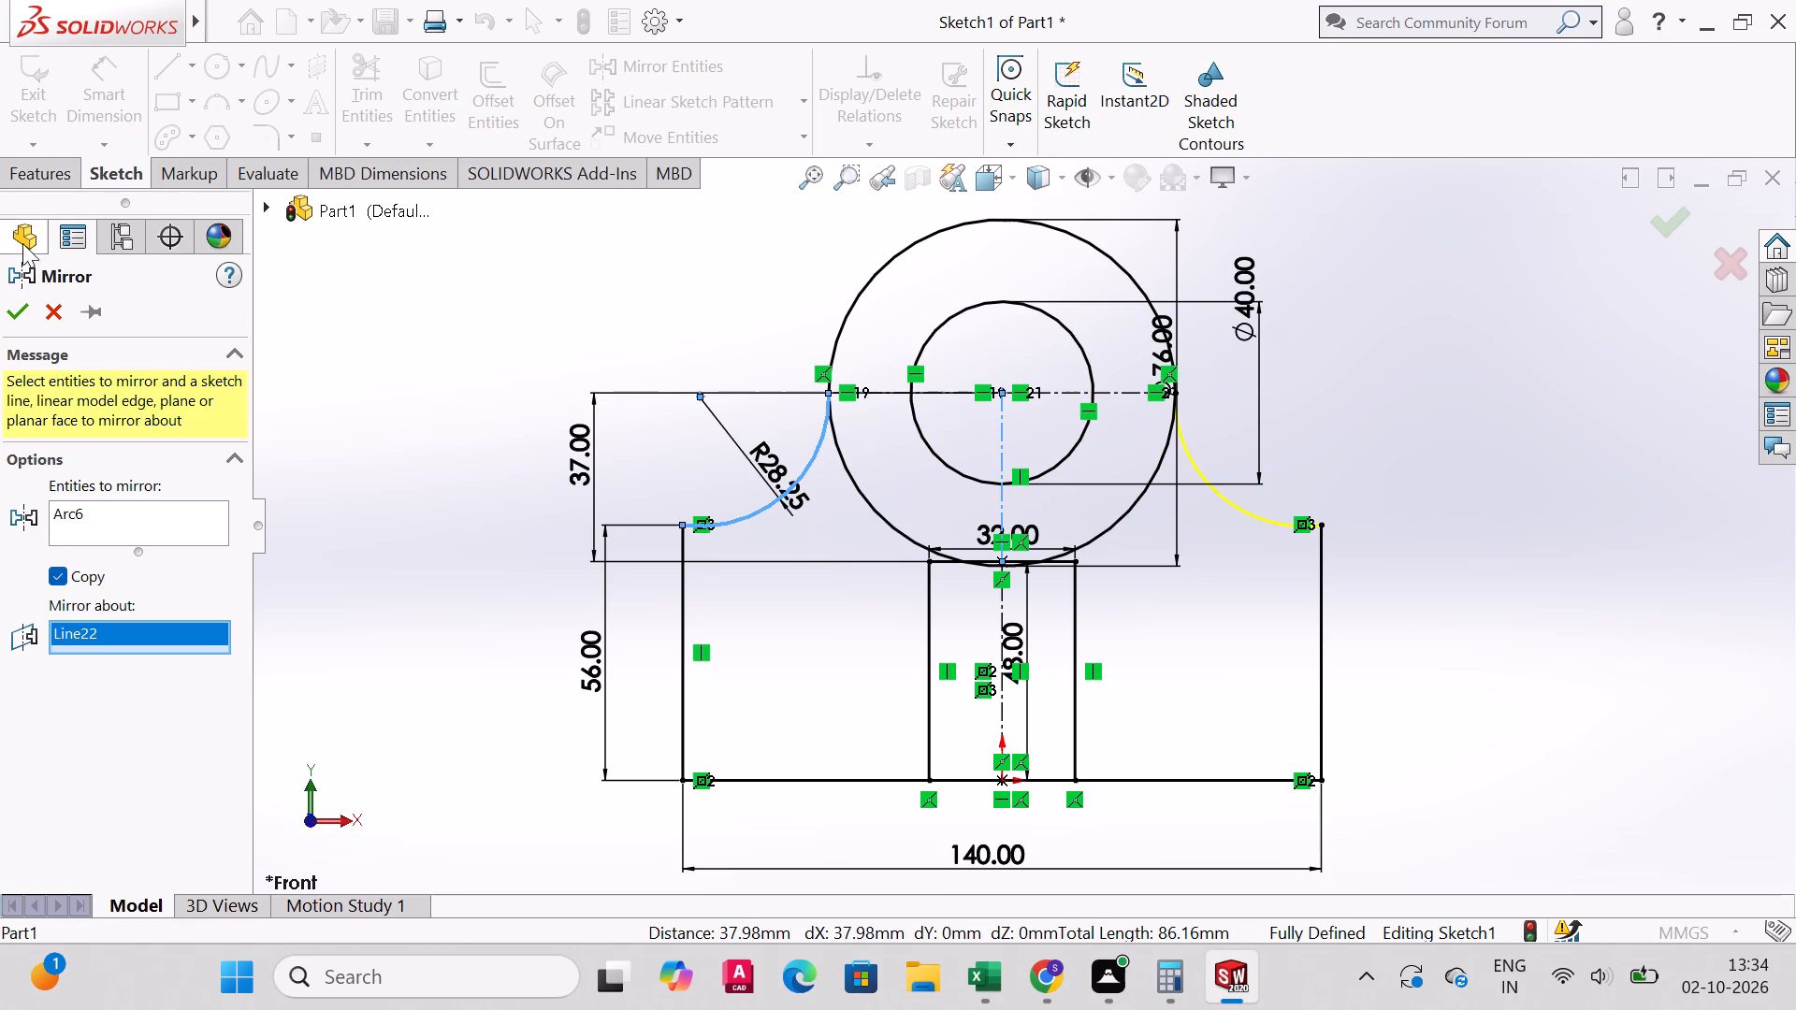
left_click(26, 315)
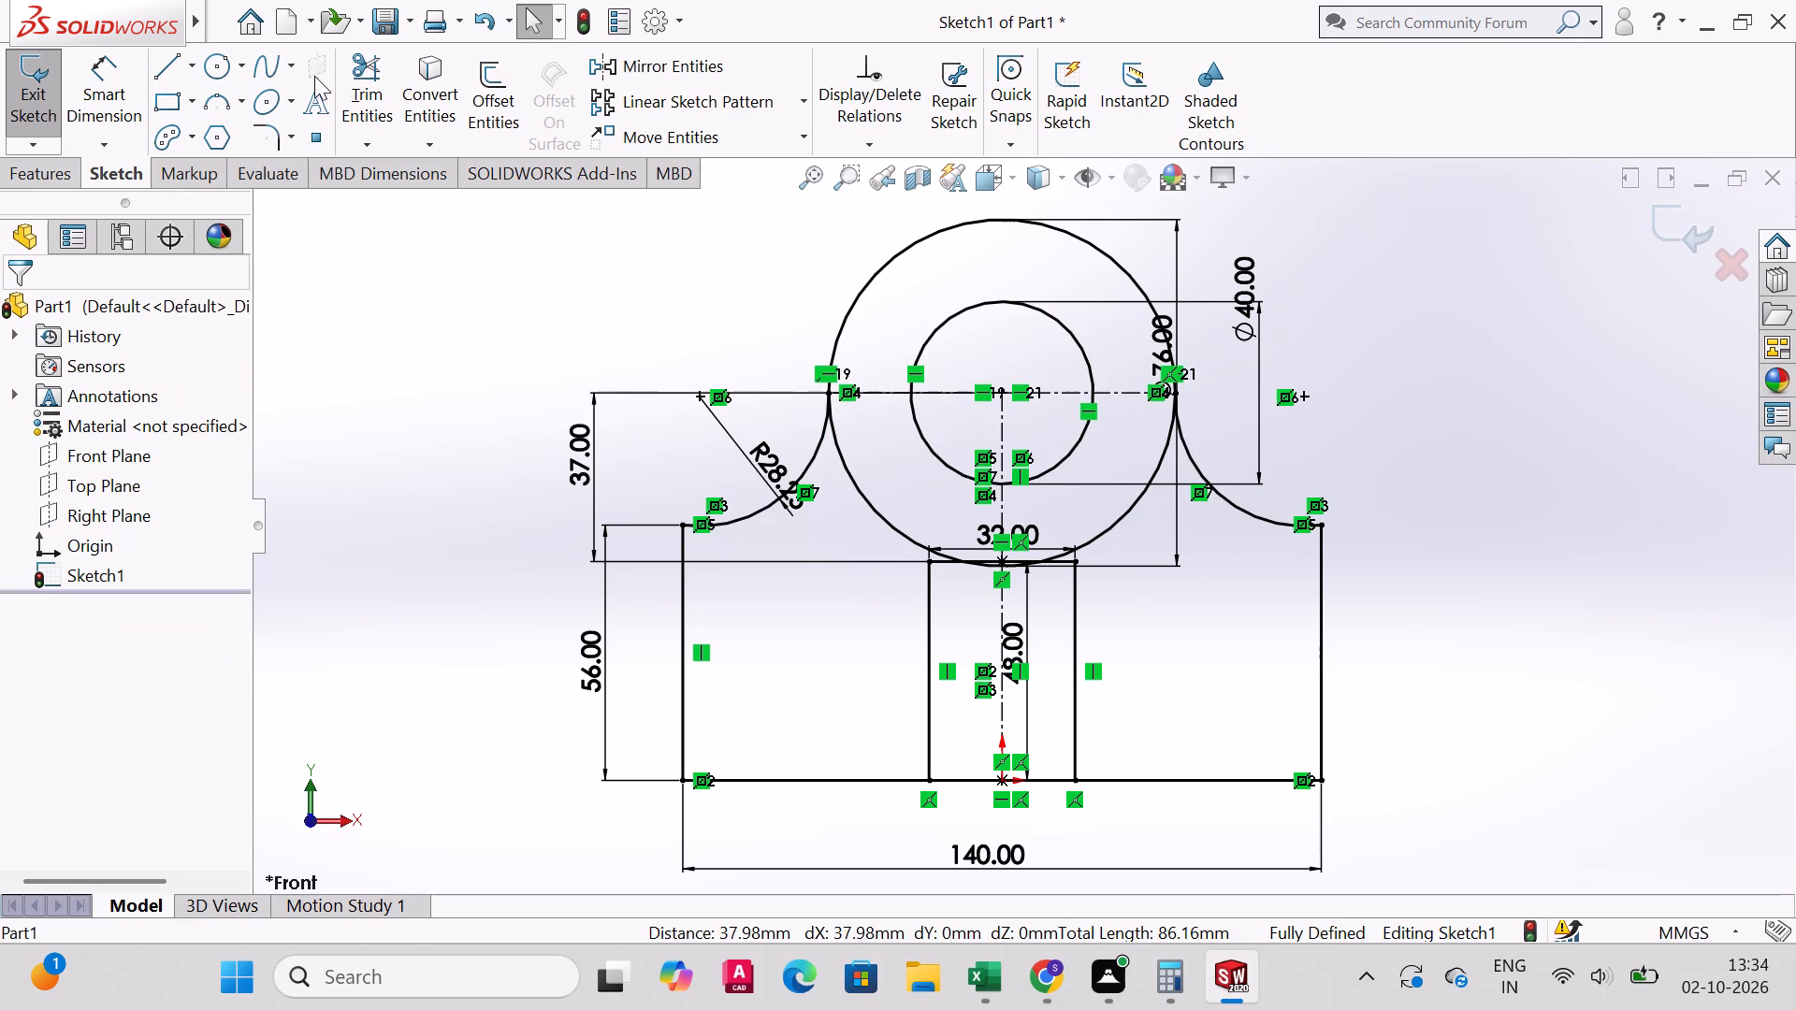
Trim away the outer circle's lower portion between the two connecting arcs, including the small pieces crossing the slot's top edge.
left_click(370, 67)
left_click_drag(878, 474, 833, 518)
left_click_drag(1075, 510, 1125, 532)
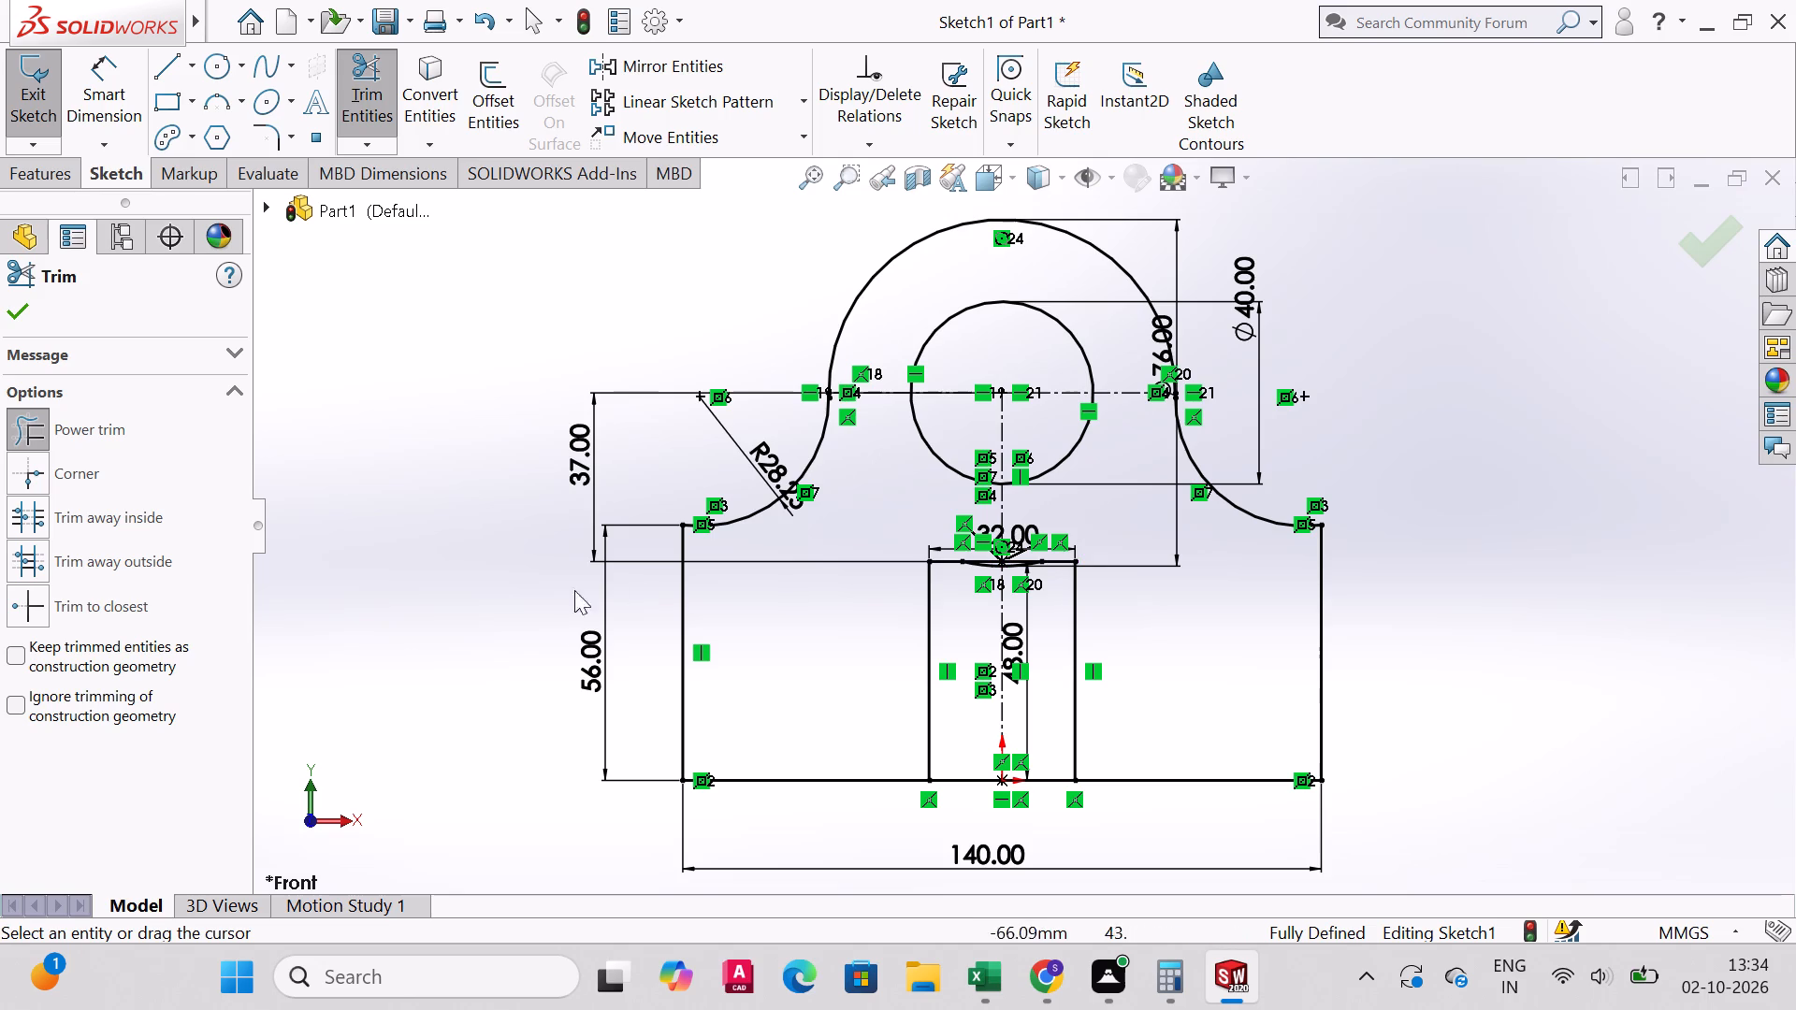
scroll(1044, 590, "up", 3)
scroll(1060, 574, "down", 8)
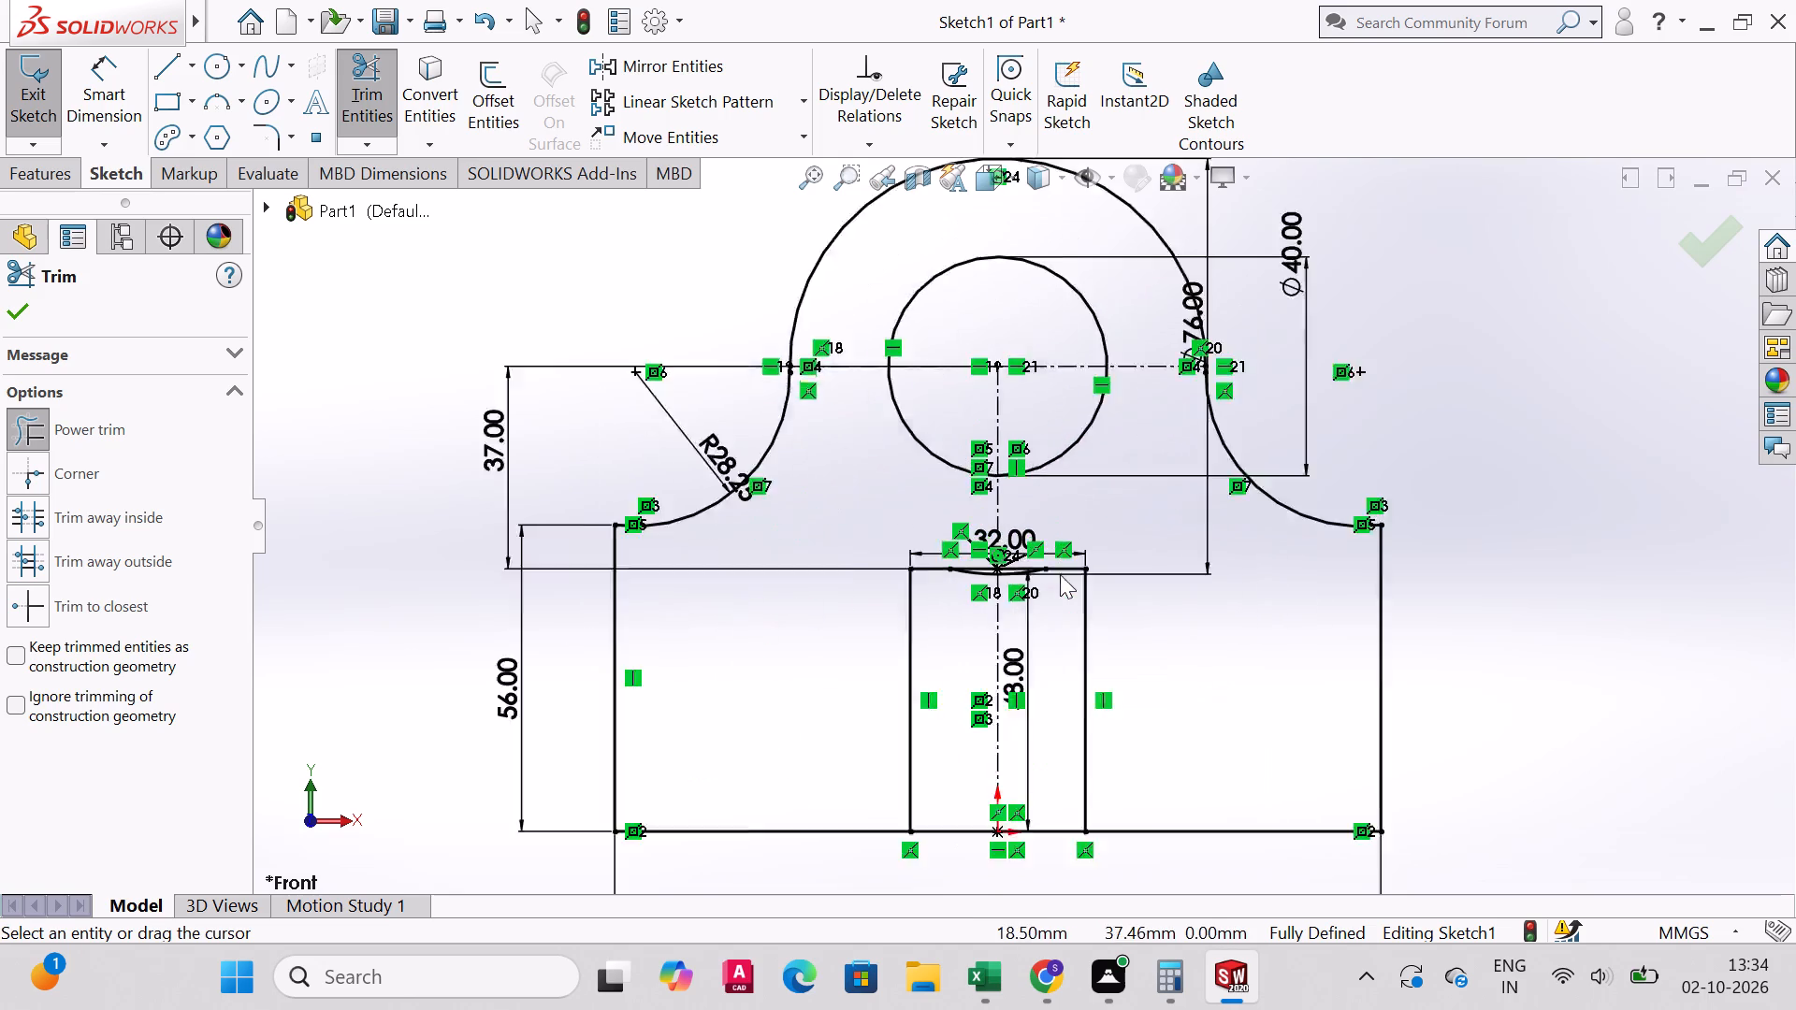
scroll(1060, 568, "down", 5)
left_click_drag(893, 663, 896, 684)
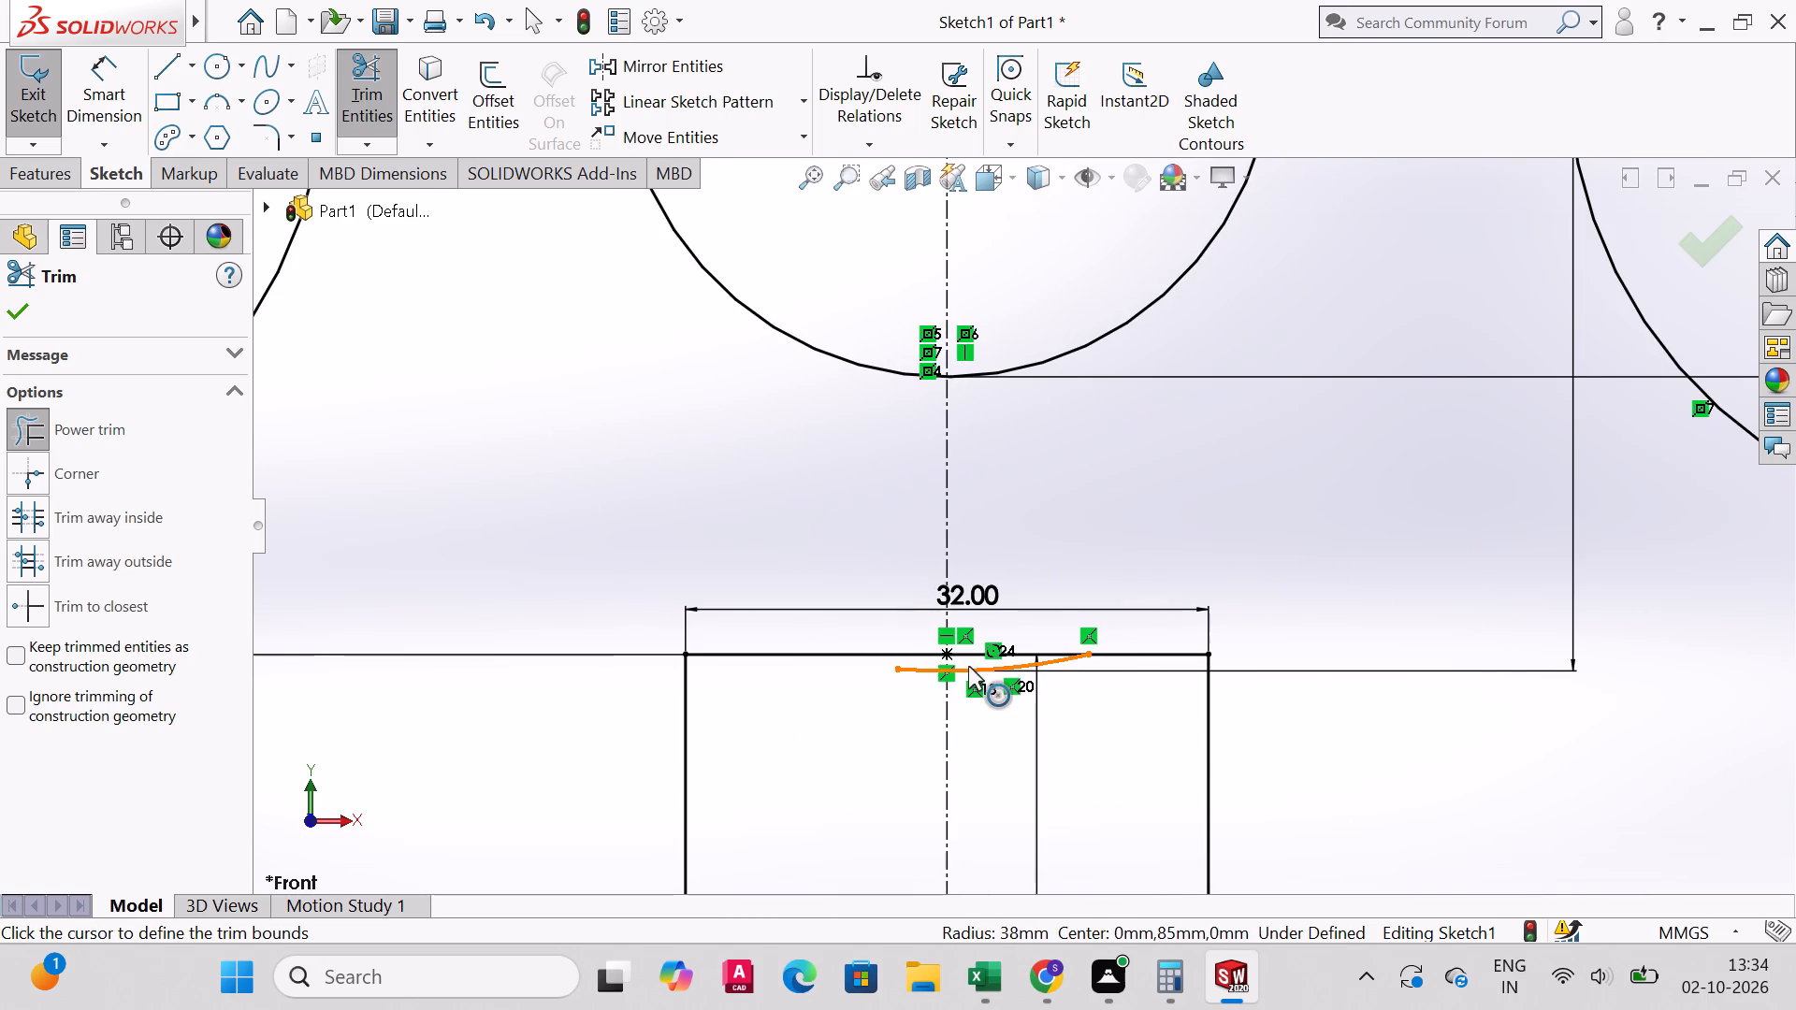
left_click_drag(968, 664, 976, 677)
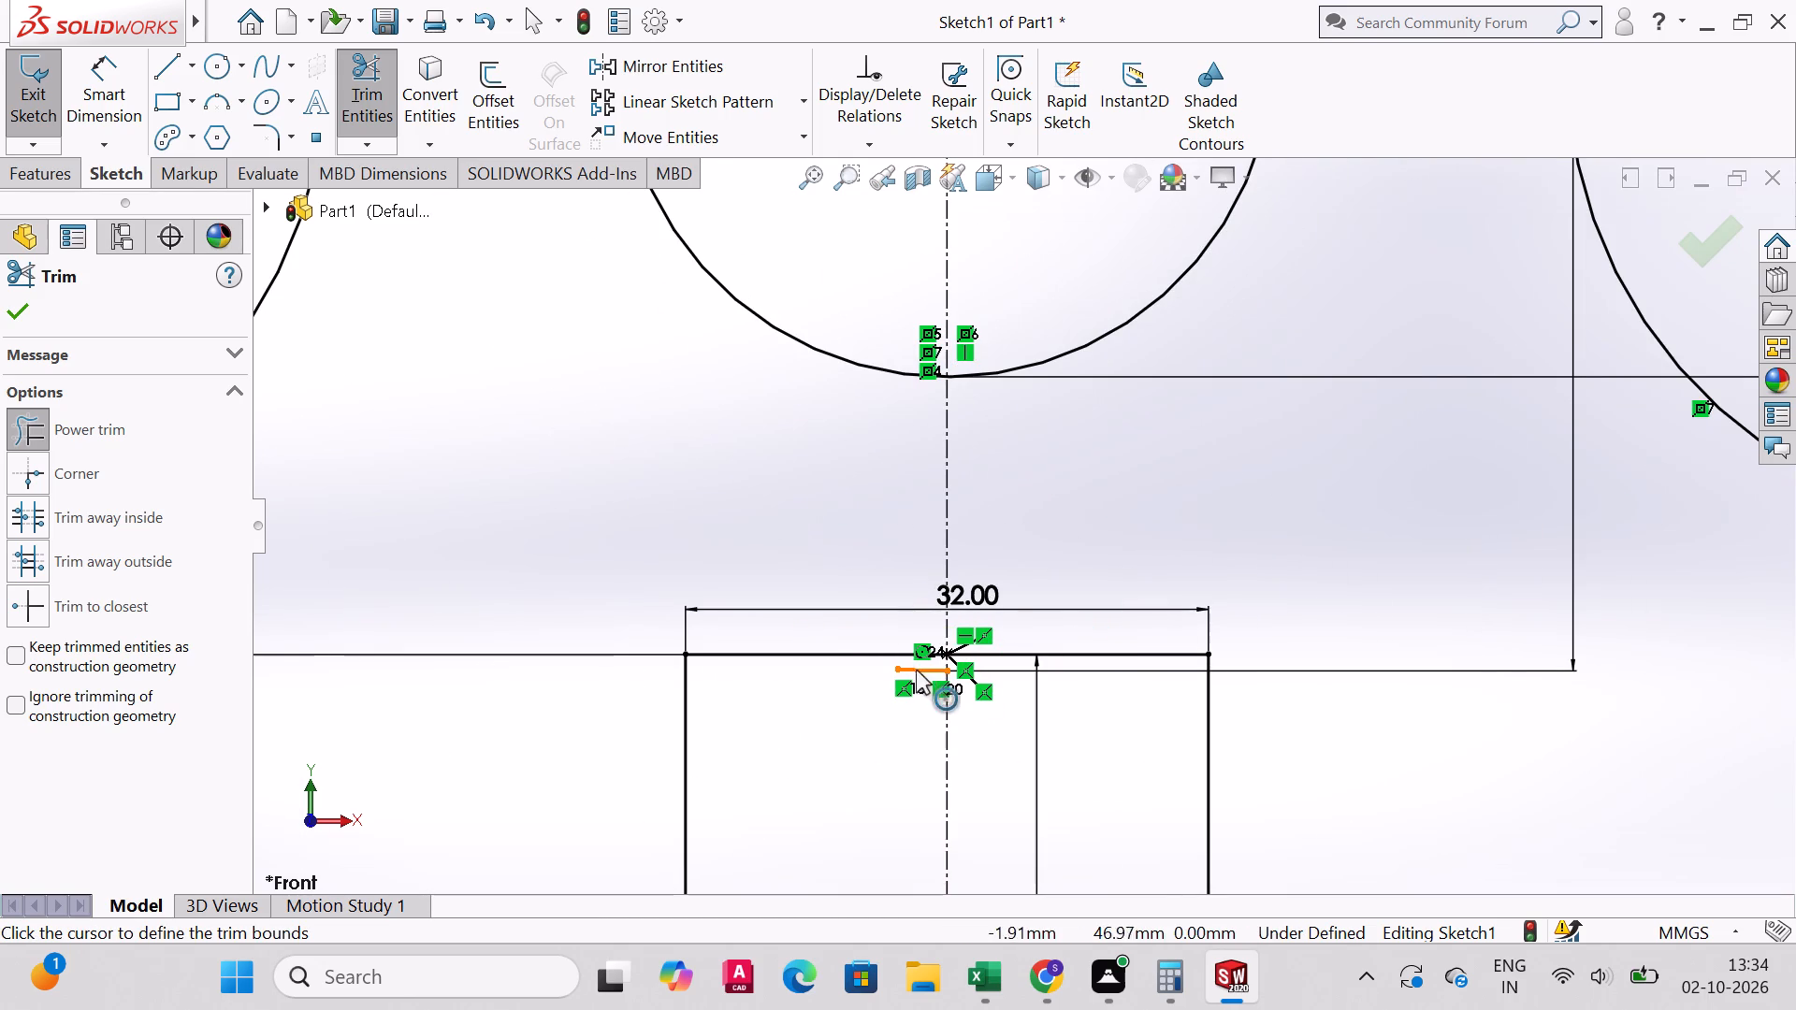
left_click_drag(925, 662, 920, 685)
Dimension the radius of the outer top arc as 38 mm.
scroll(1021, 703, "up", 3)
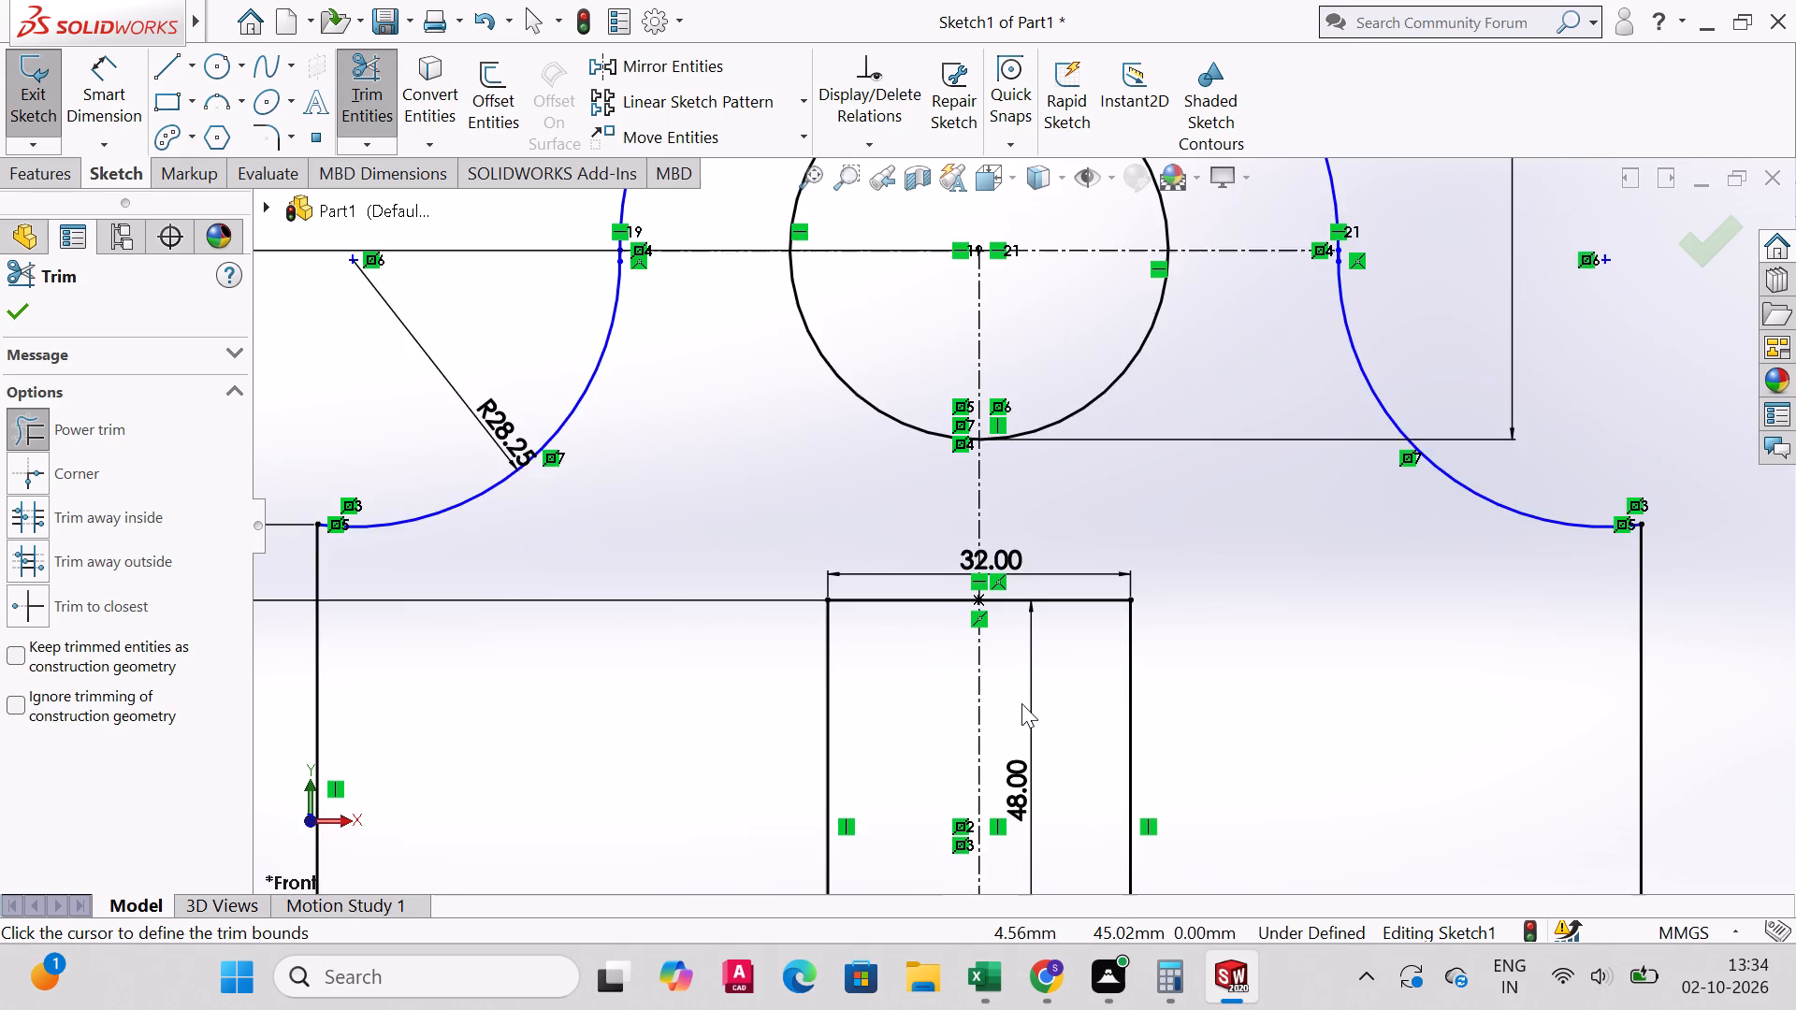
scroll(1021, 703, "down", 3)
scroll(1021, 702, "up", 8)
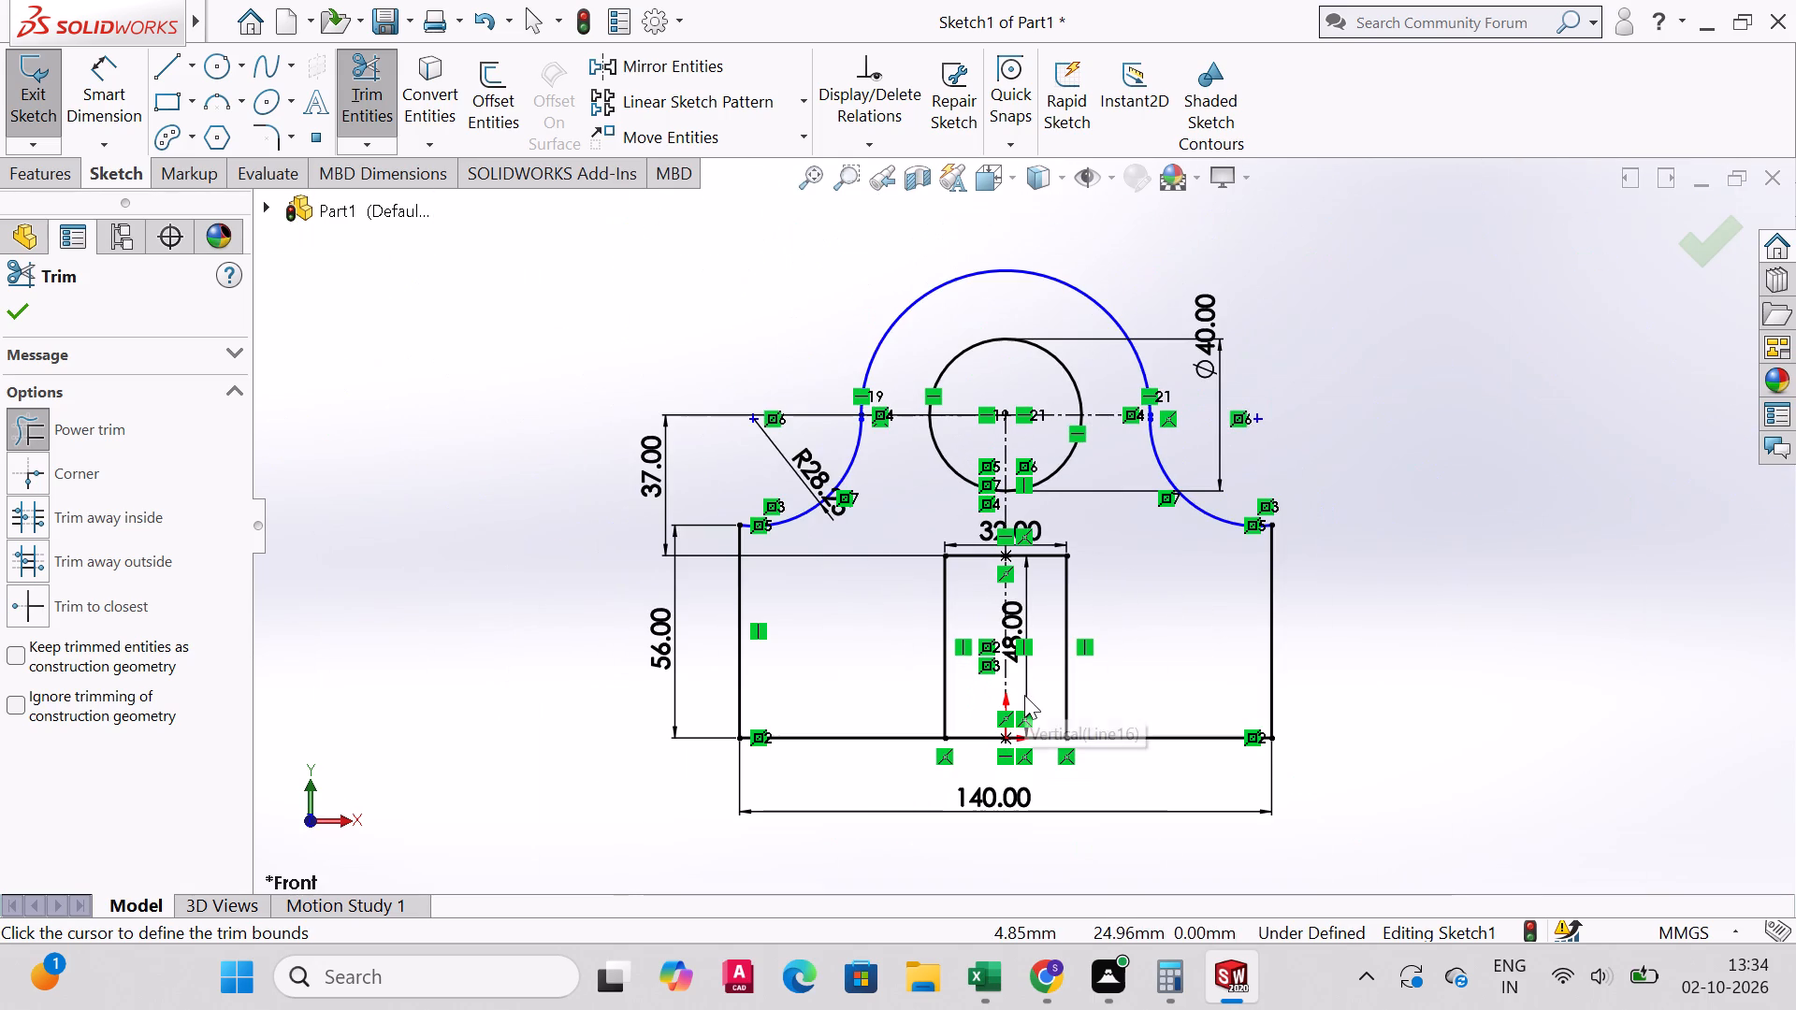
scroll(1097, 443, "up", 1)
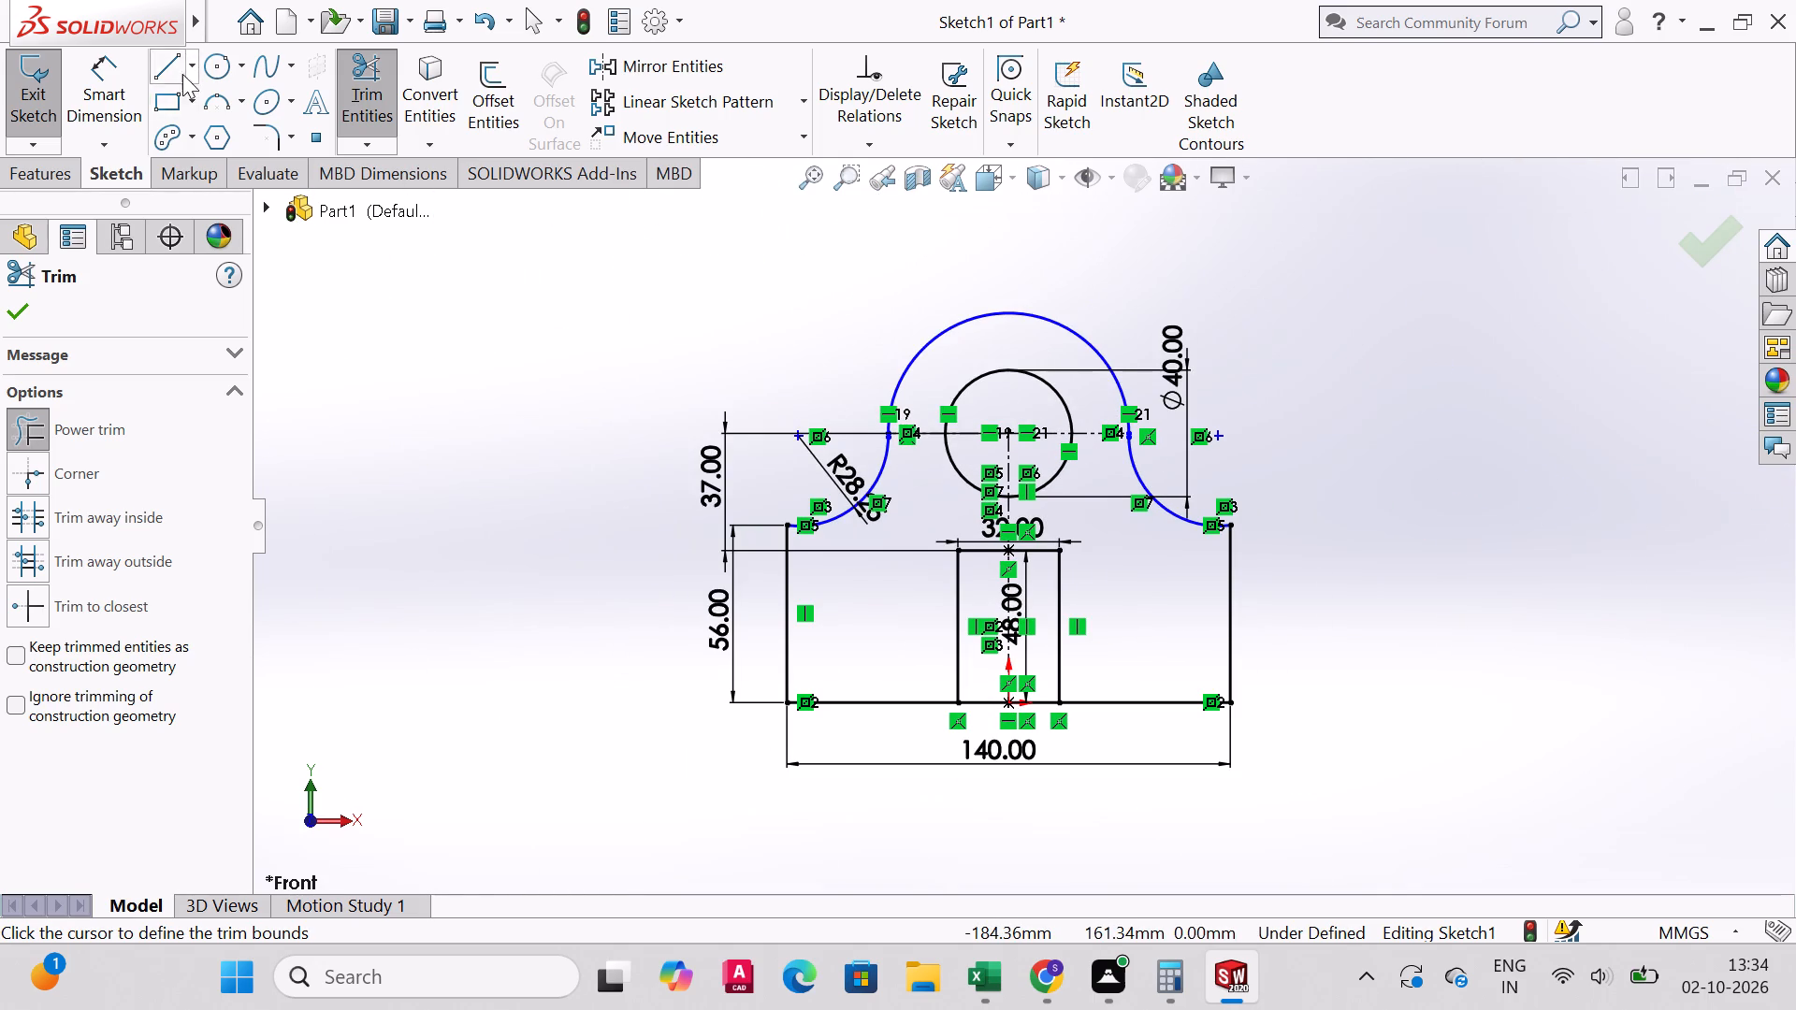
left_click(117, 81)
left_click(1021, 314)
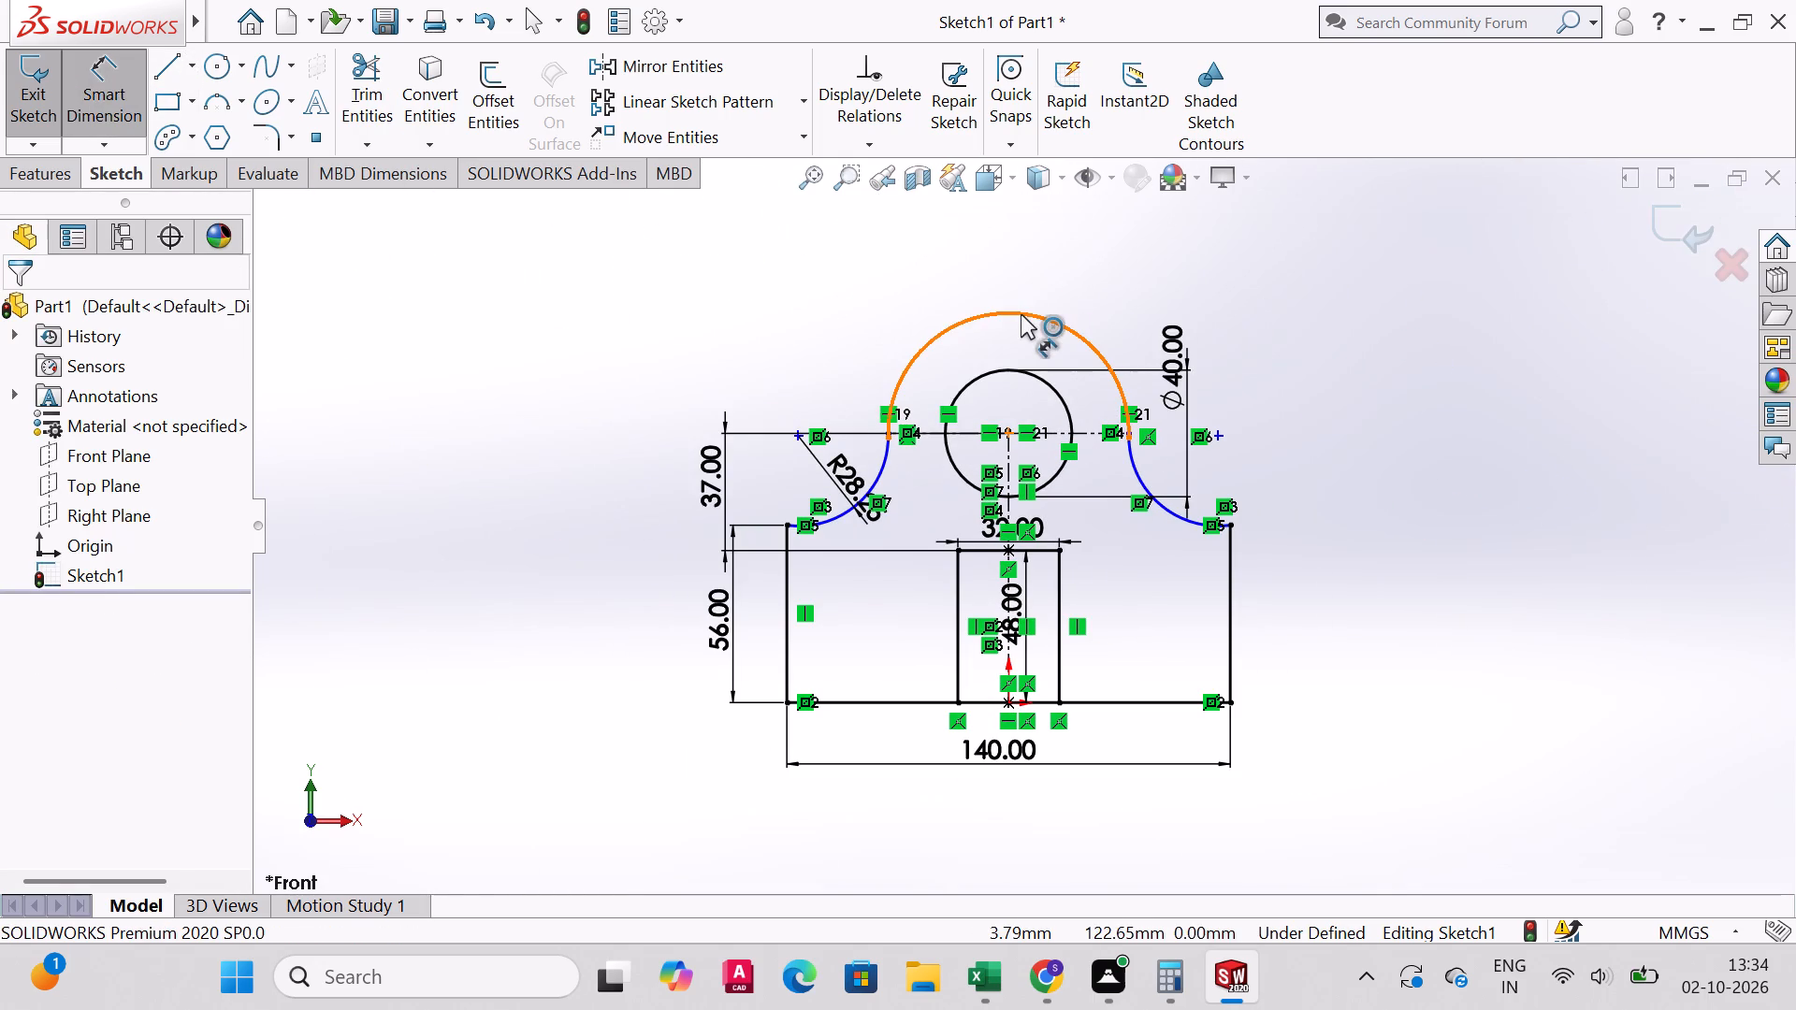
left_click(1081, 254)
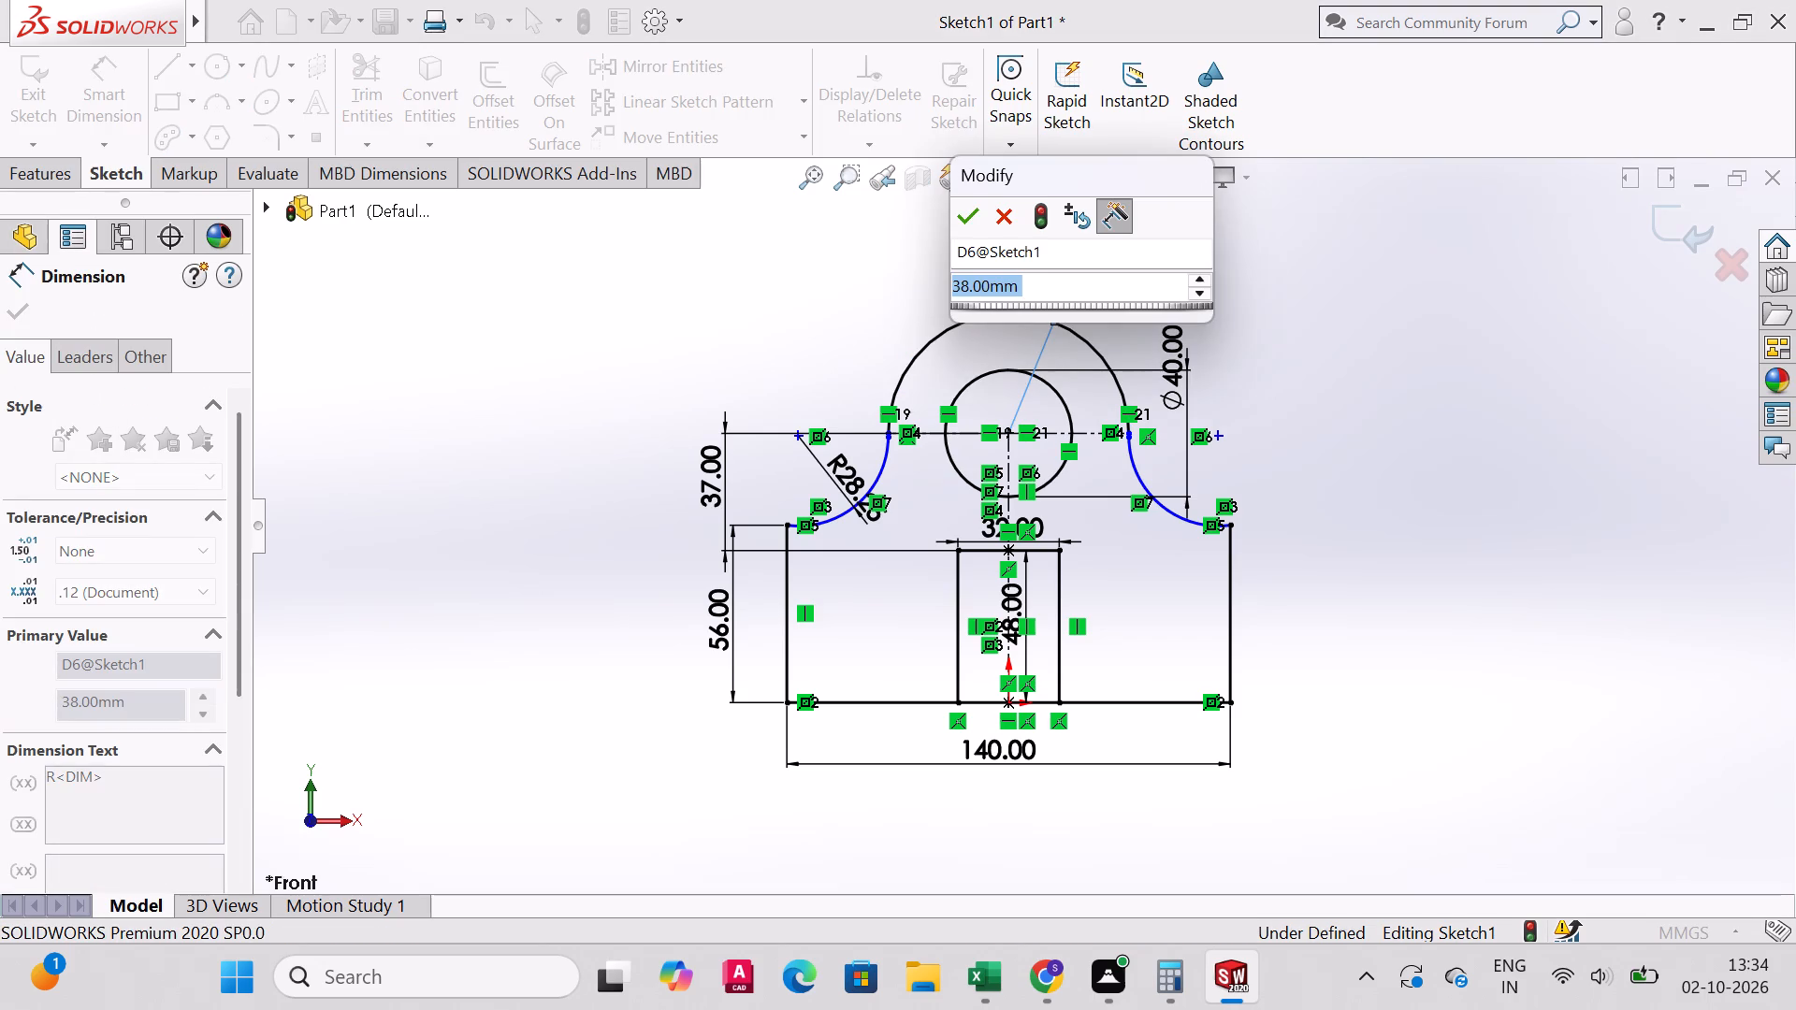
left_click(968, 224)
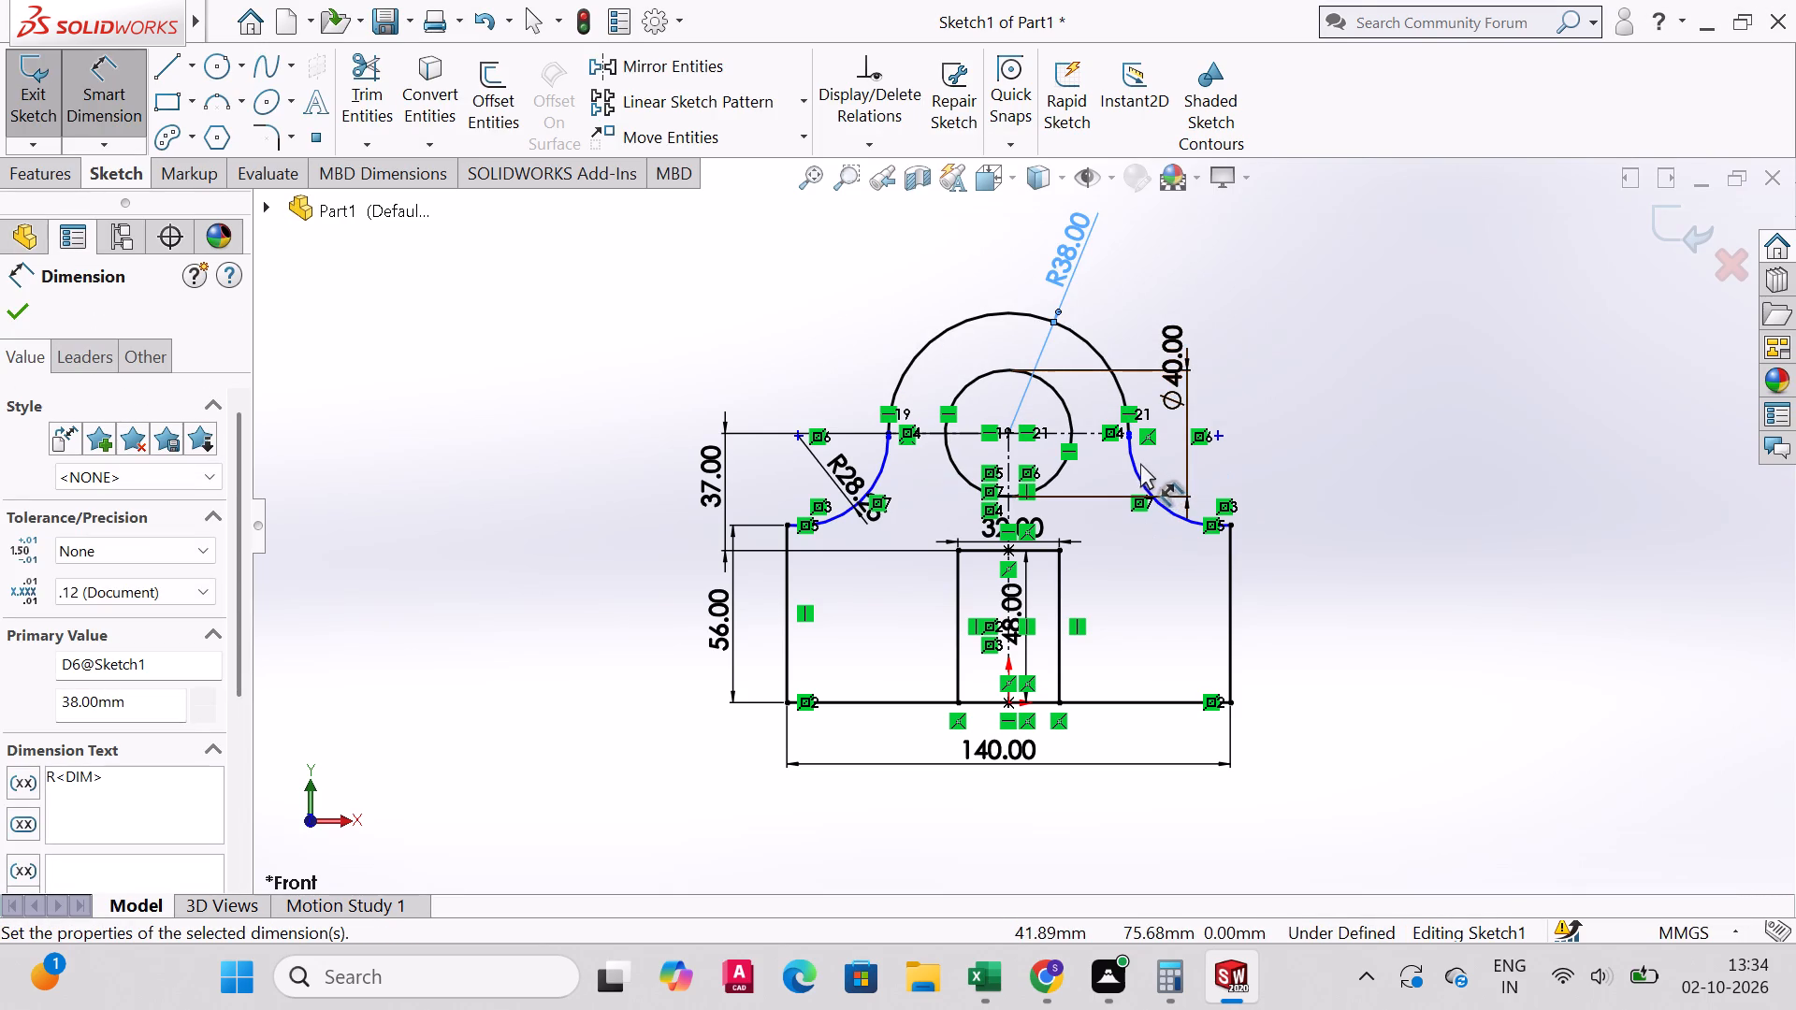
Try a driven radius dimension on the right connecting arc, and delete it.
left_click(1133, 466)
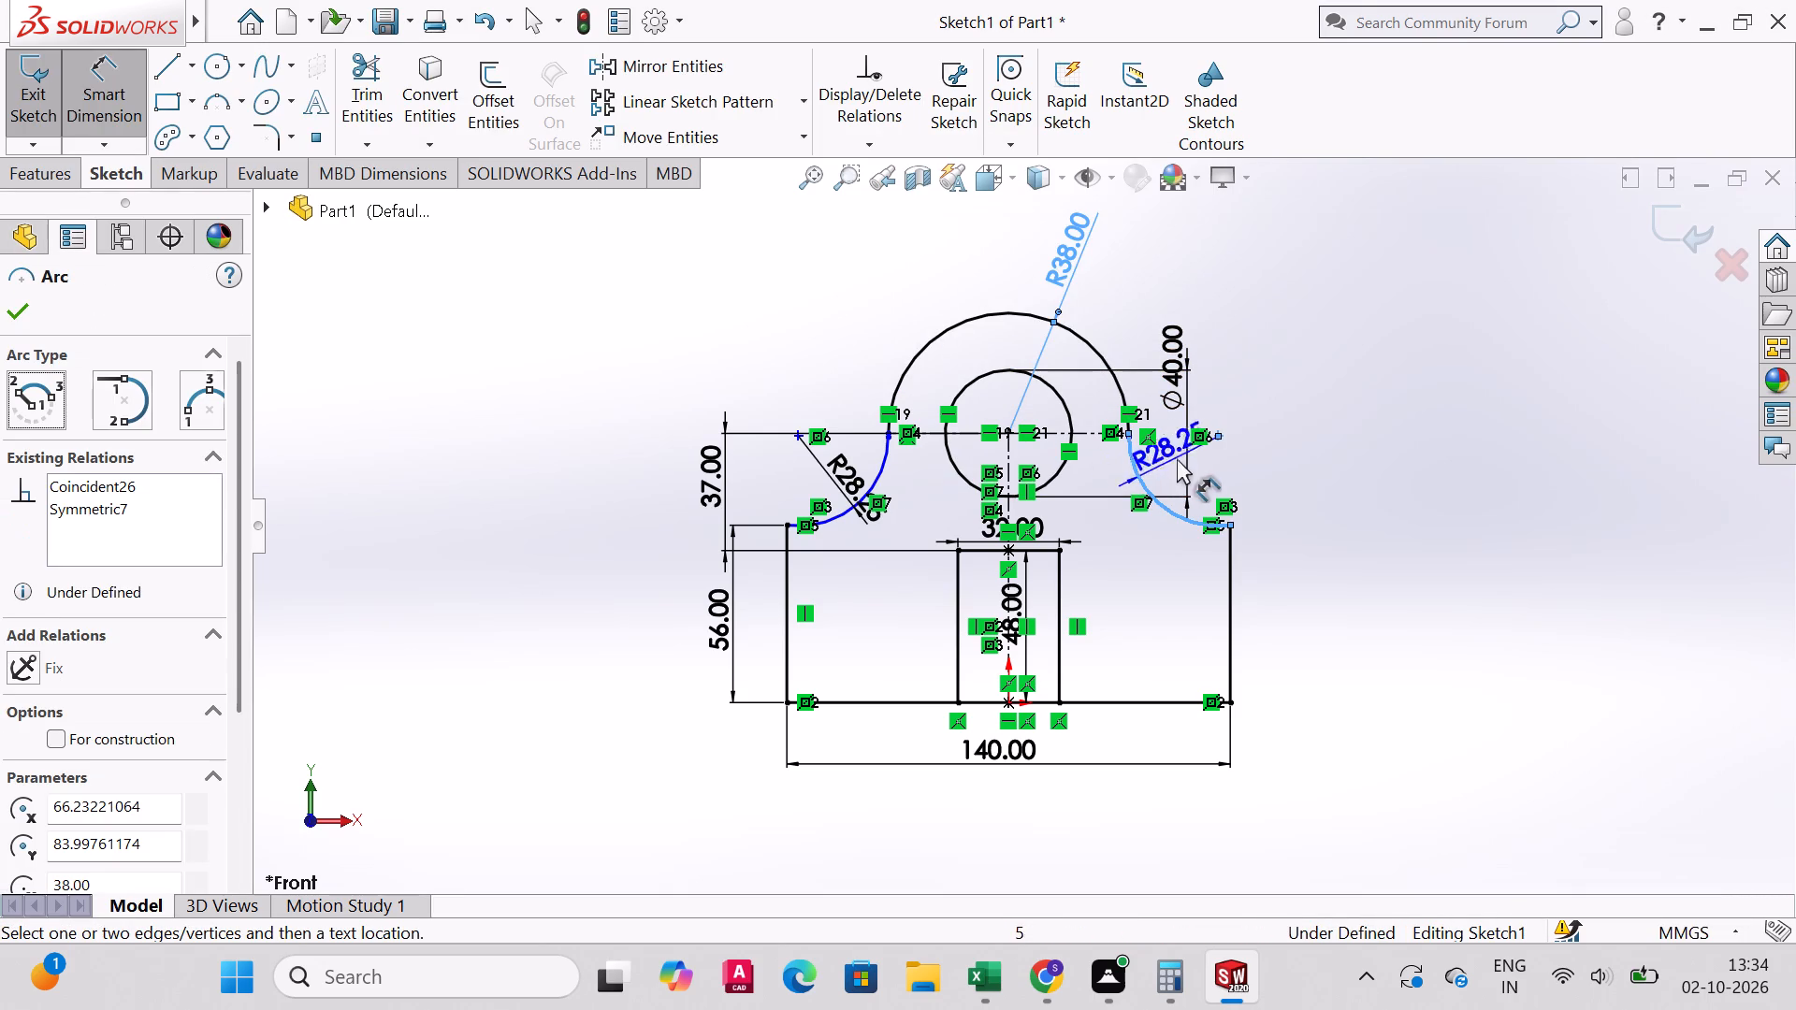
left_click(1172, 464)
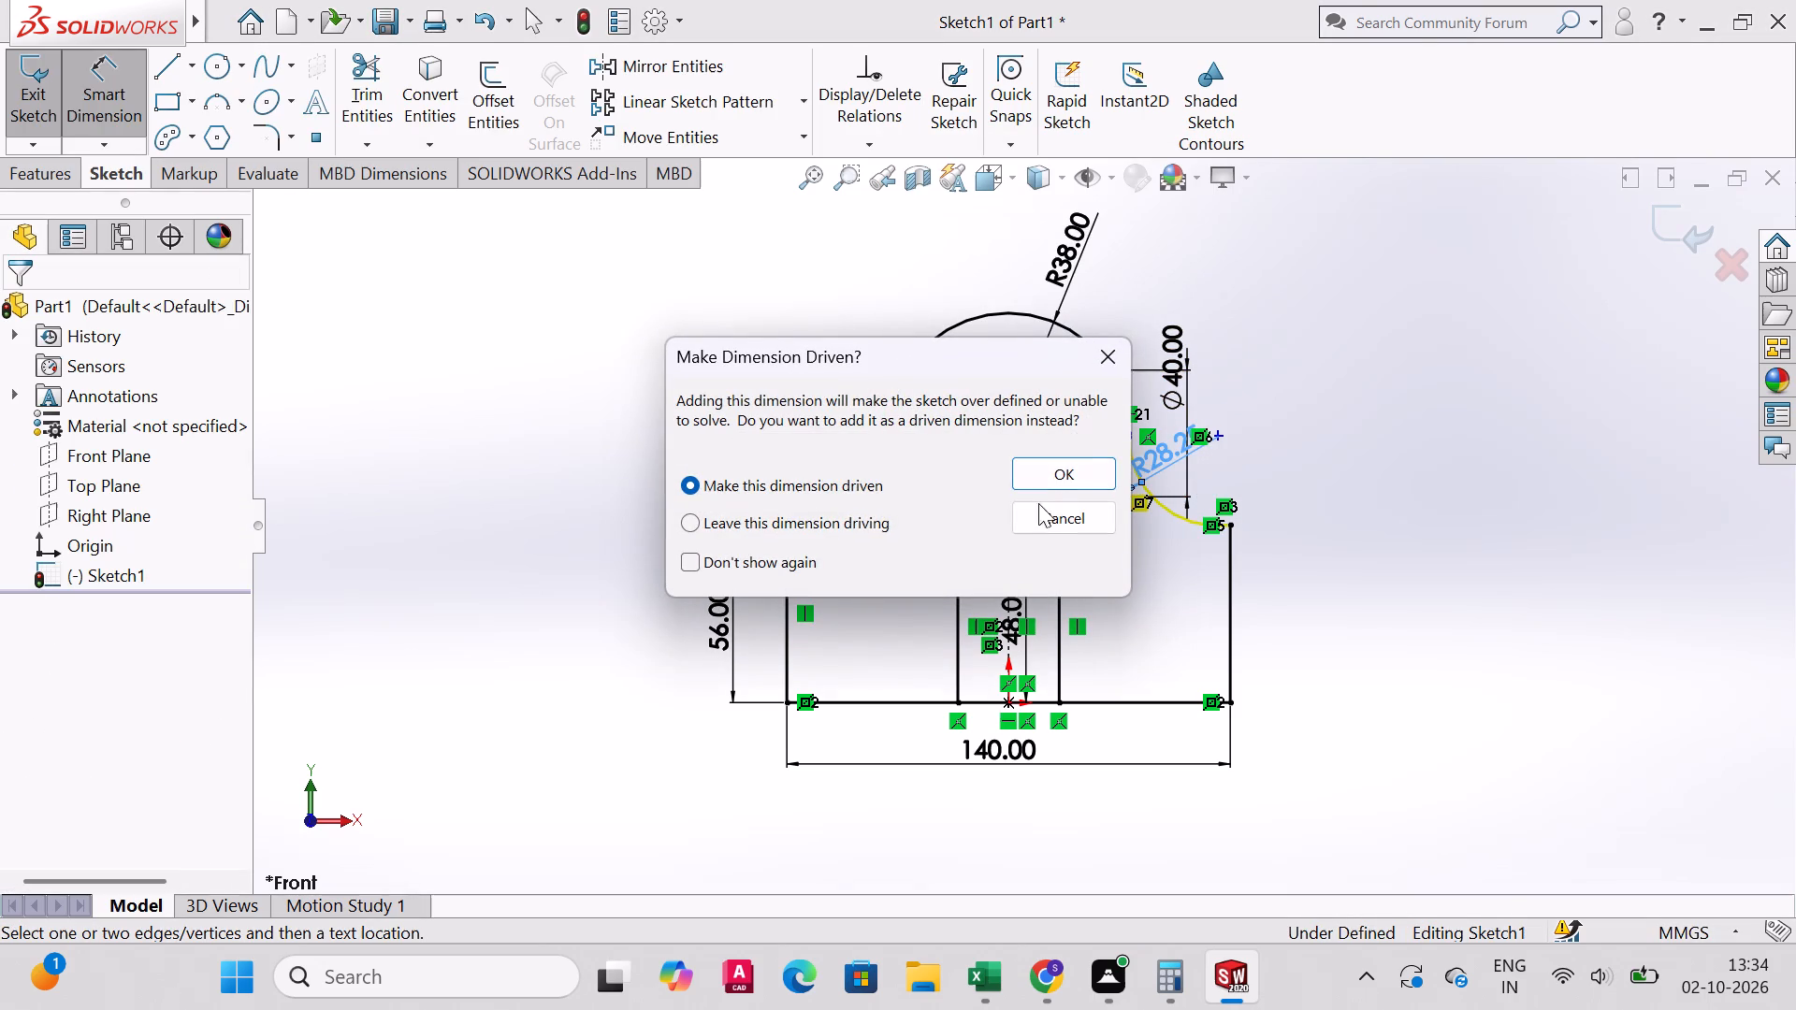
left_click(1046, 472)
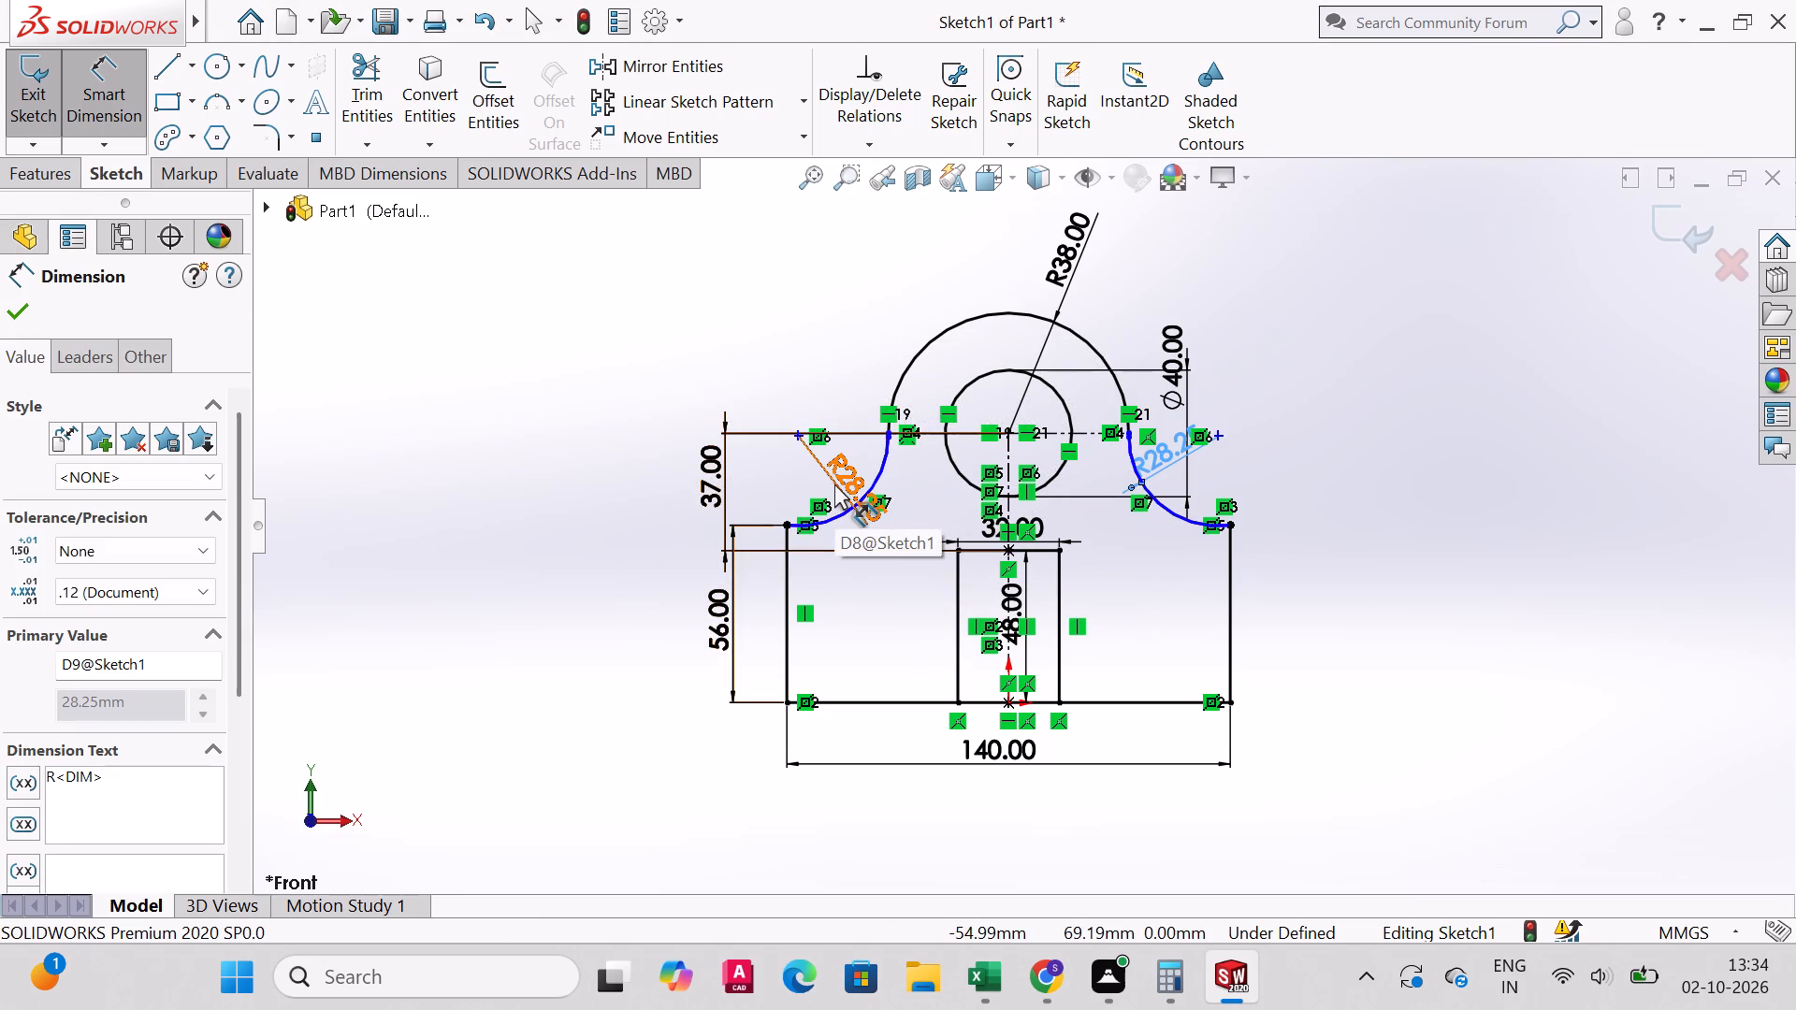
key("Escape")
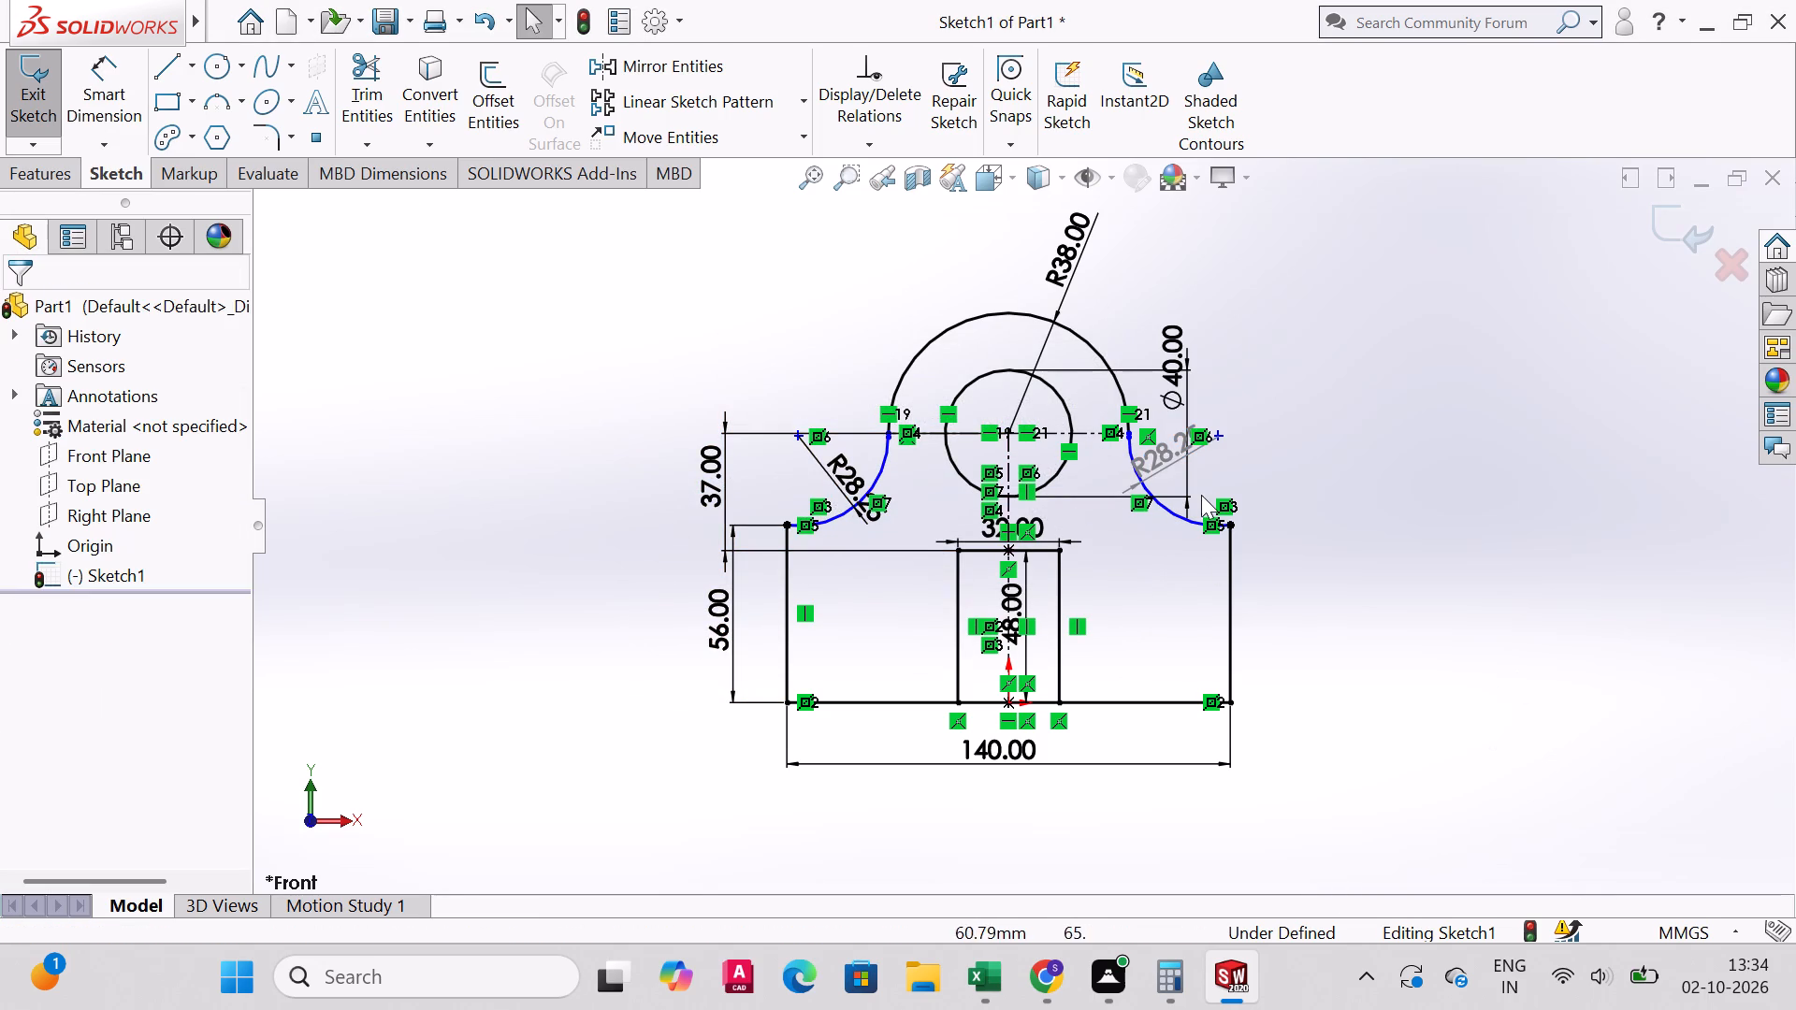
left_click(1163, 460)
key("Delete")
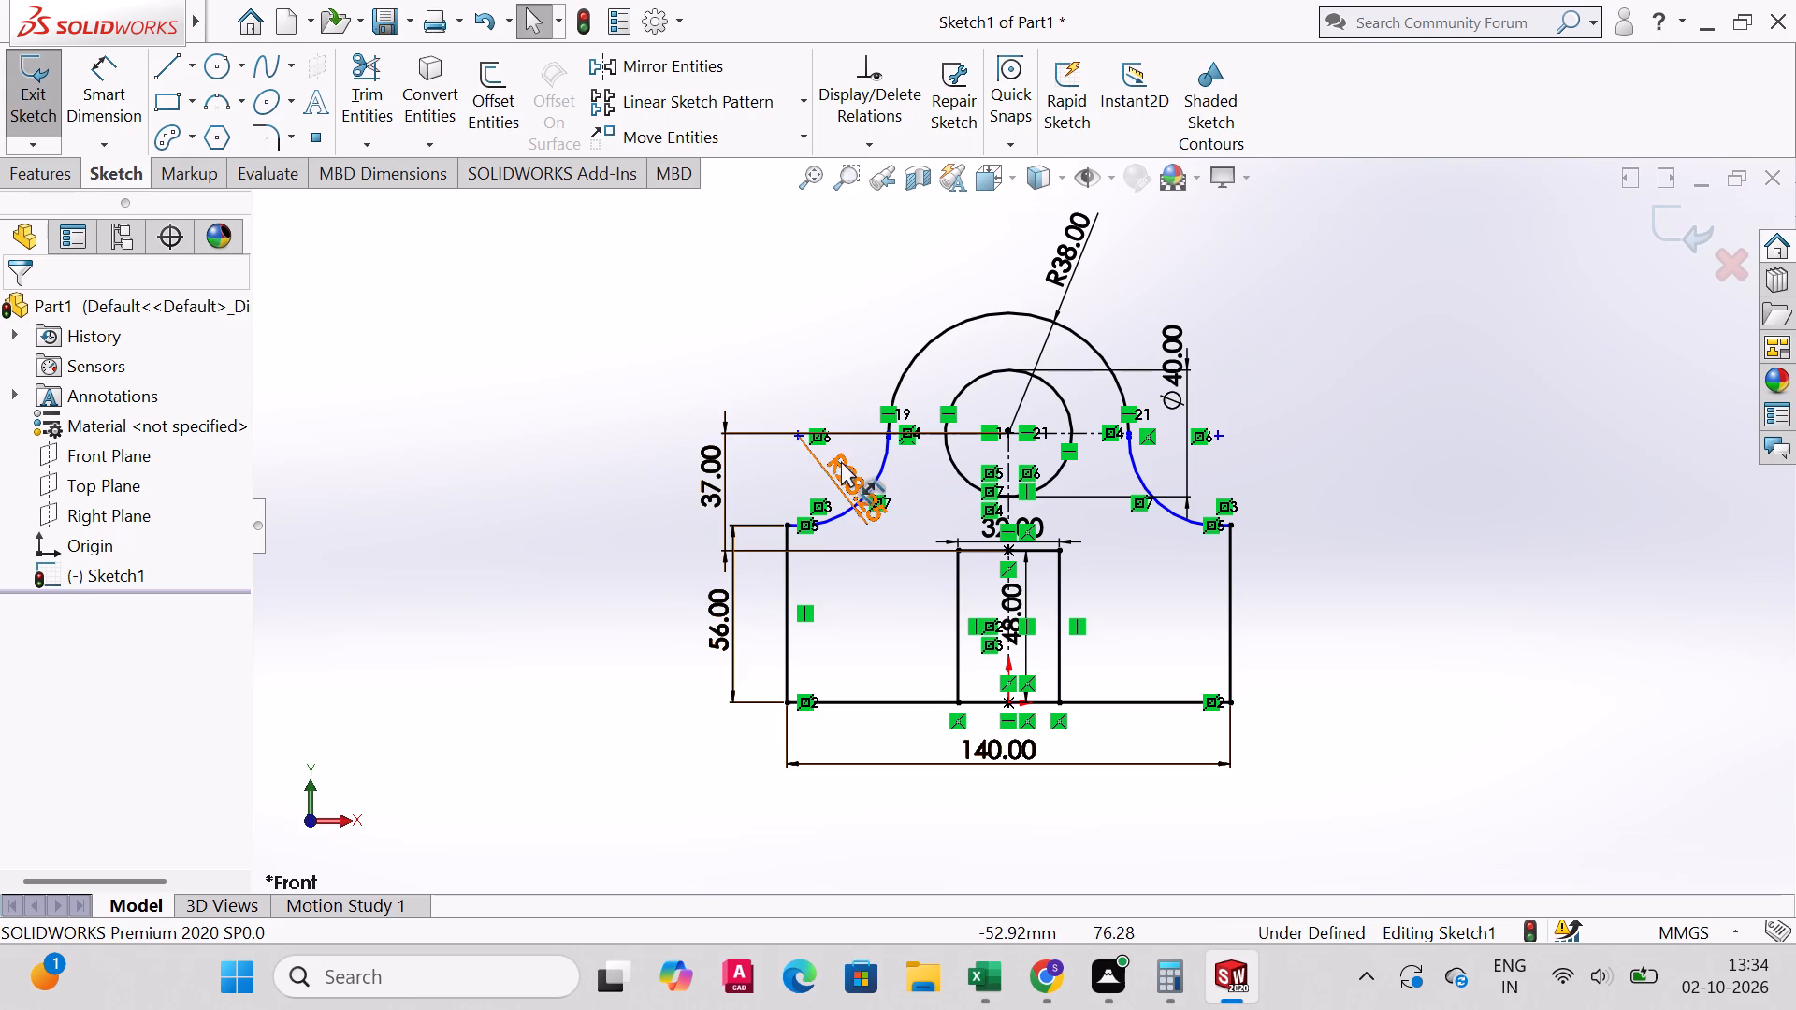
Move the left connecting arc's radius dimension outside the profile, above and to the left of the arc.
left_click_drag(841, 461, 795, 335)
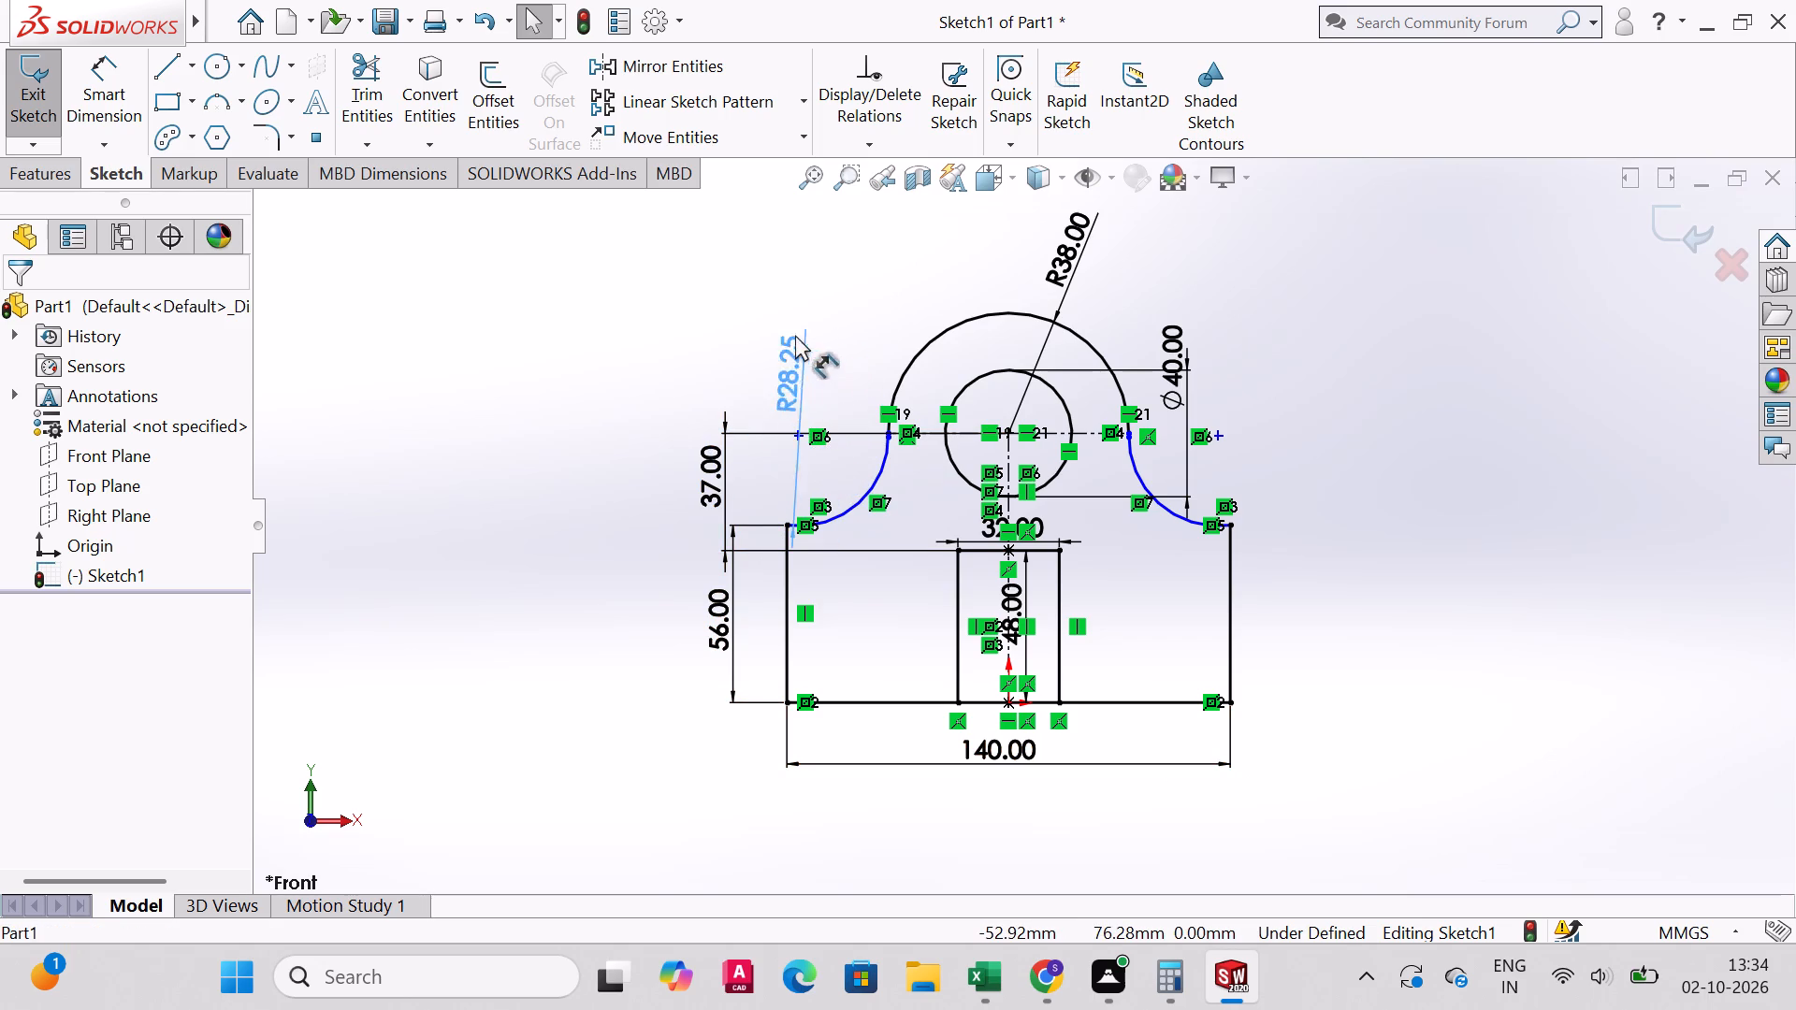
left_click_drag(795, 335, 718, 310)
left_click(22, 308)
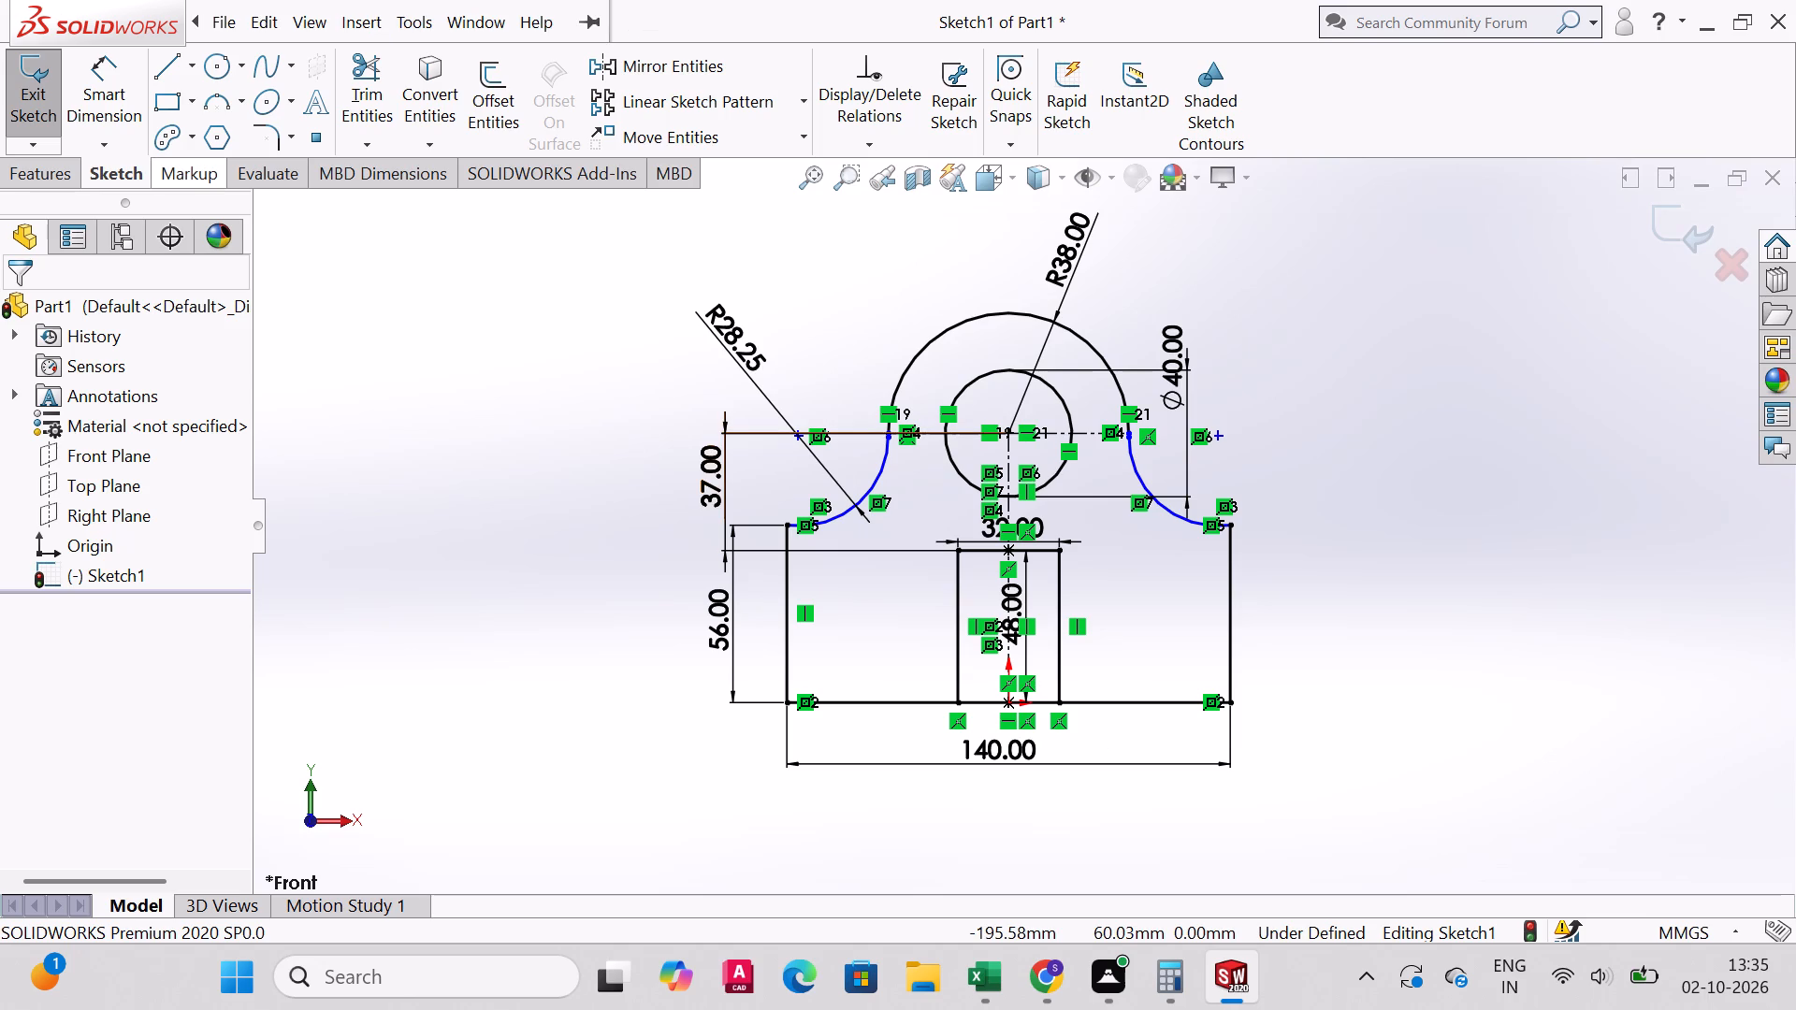
Draw a vertical centerline about 75 mm long from the midpoint of the slot's top edge to the top of the outer arc.
left_click(190, 64)
left_click(212, 123)
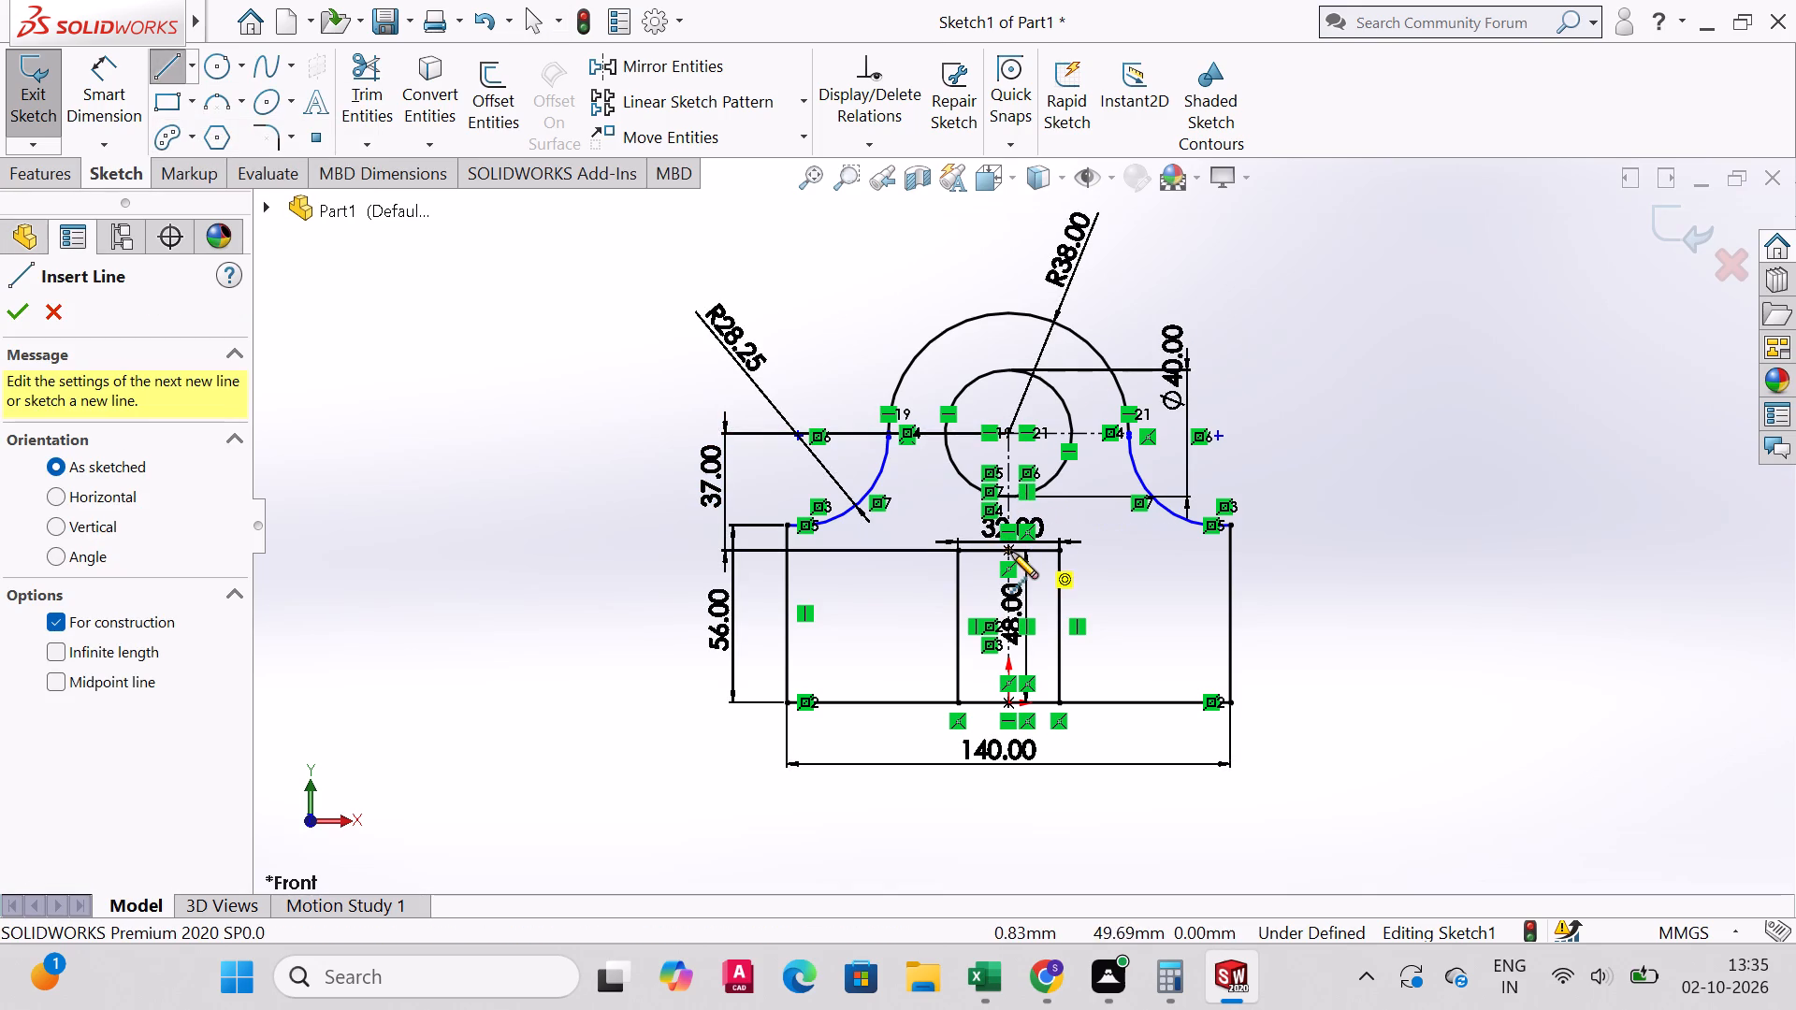
left_click(1007, 548)
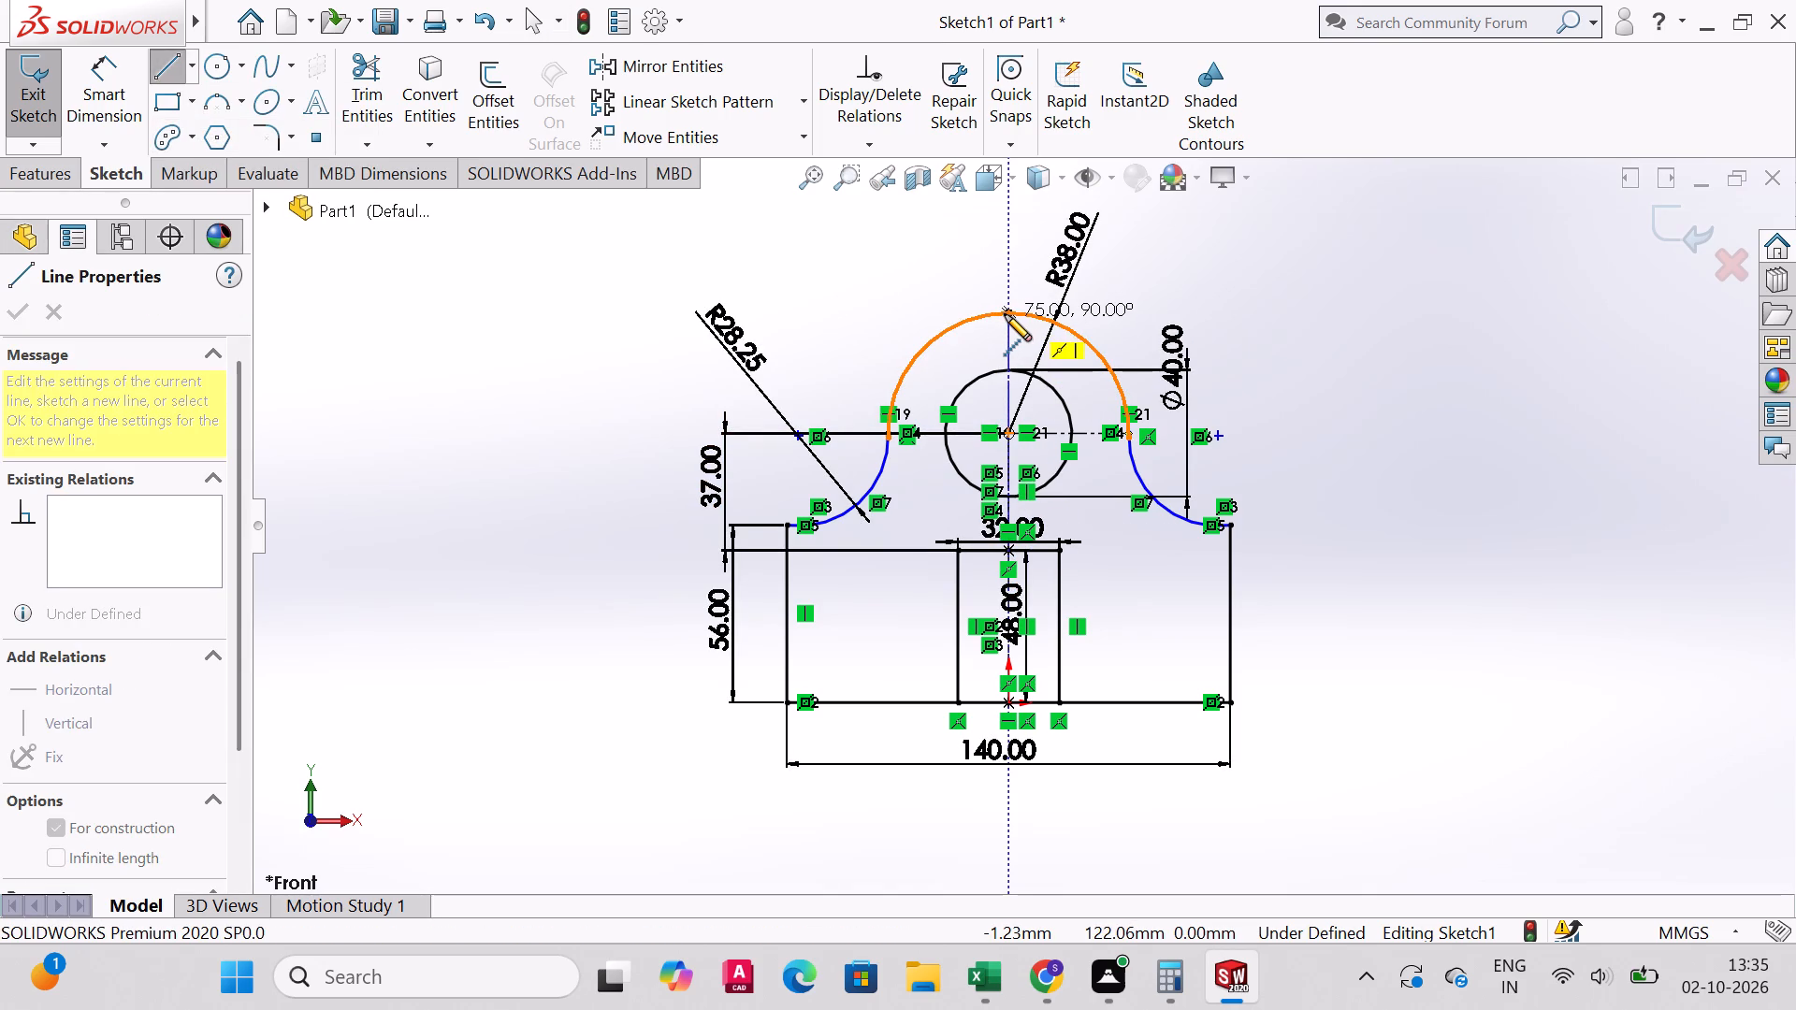
left_click(1005, 314)
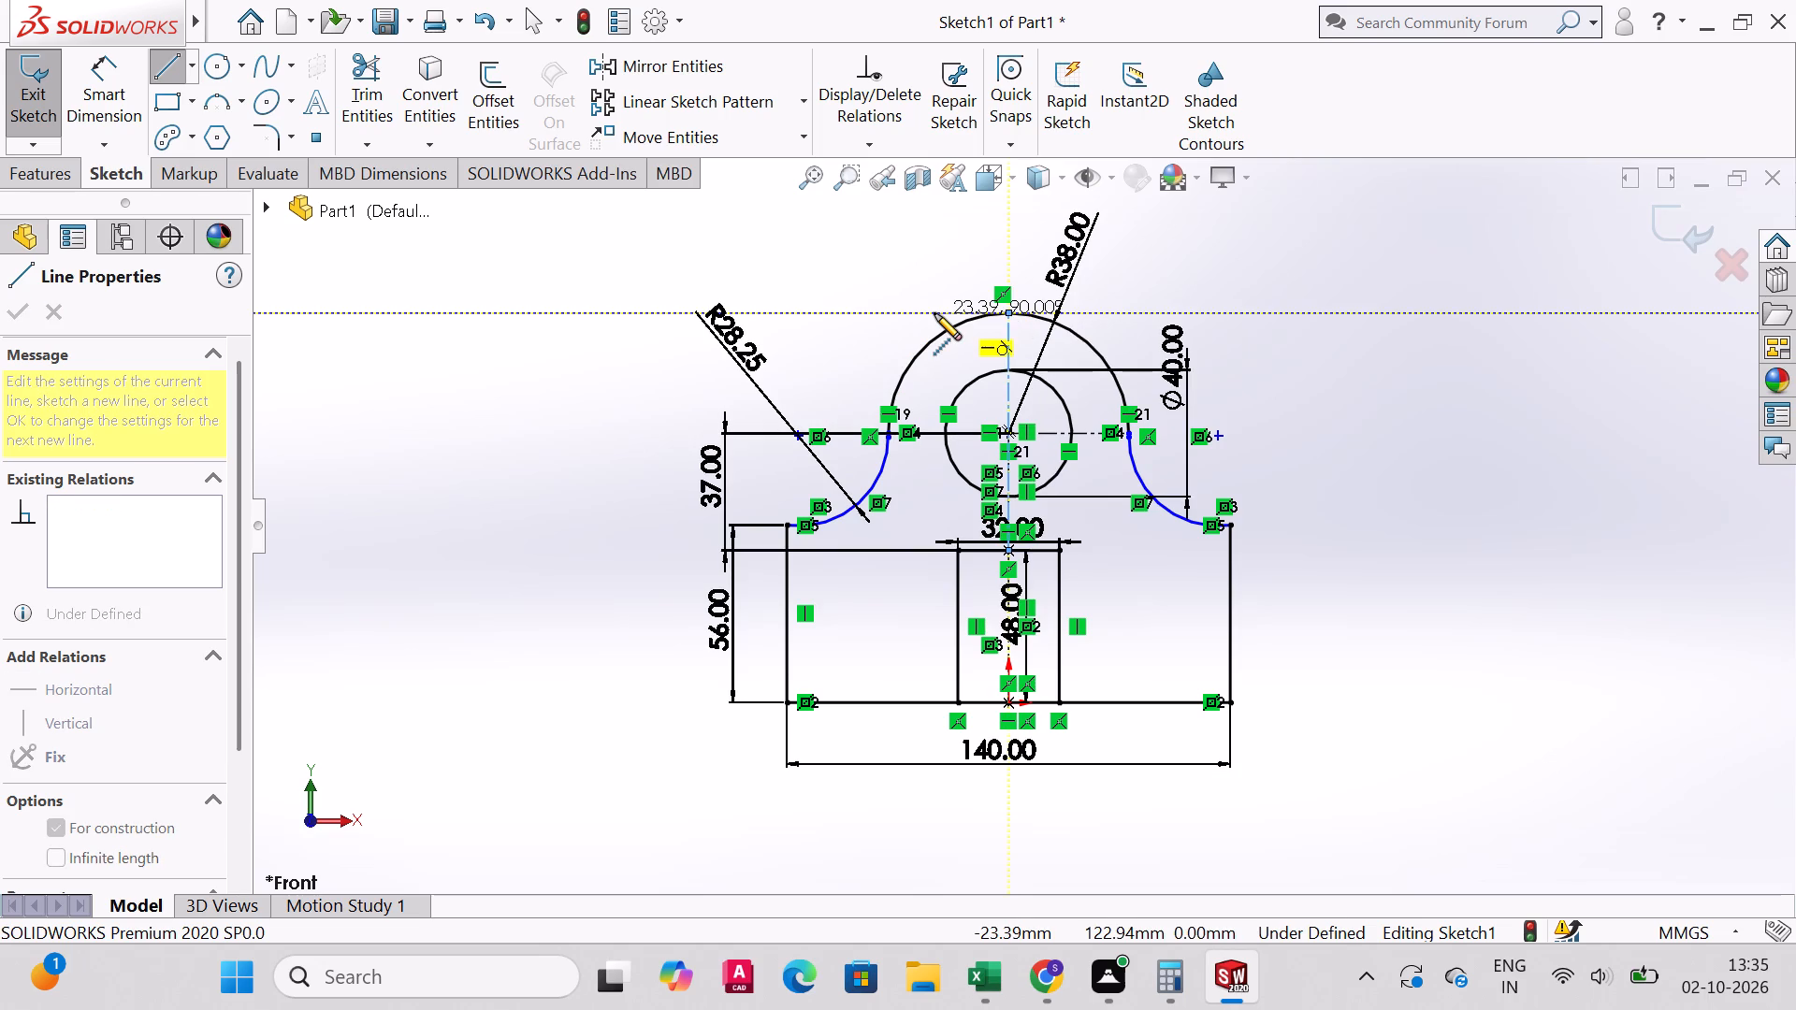
right_click(937, 313)
left_click(1010, 337)
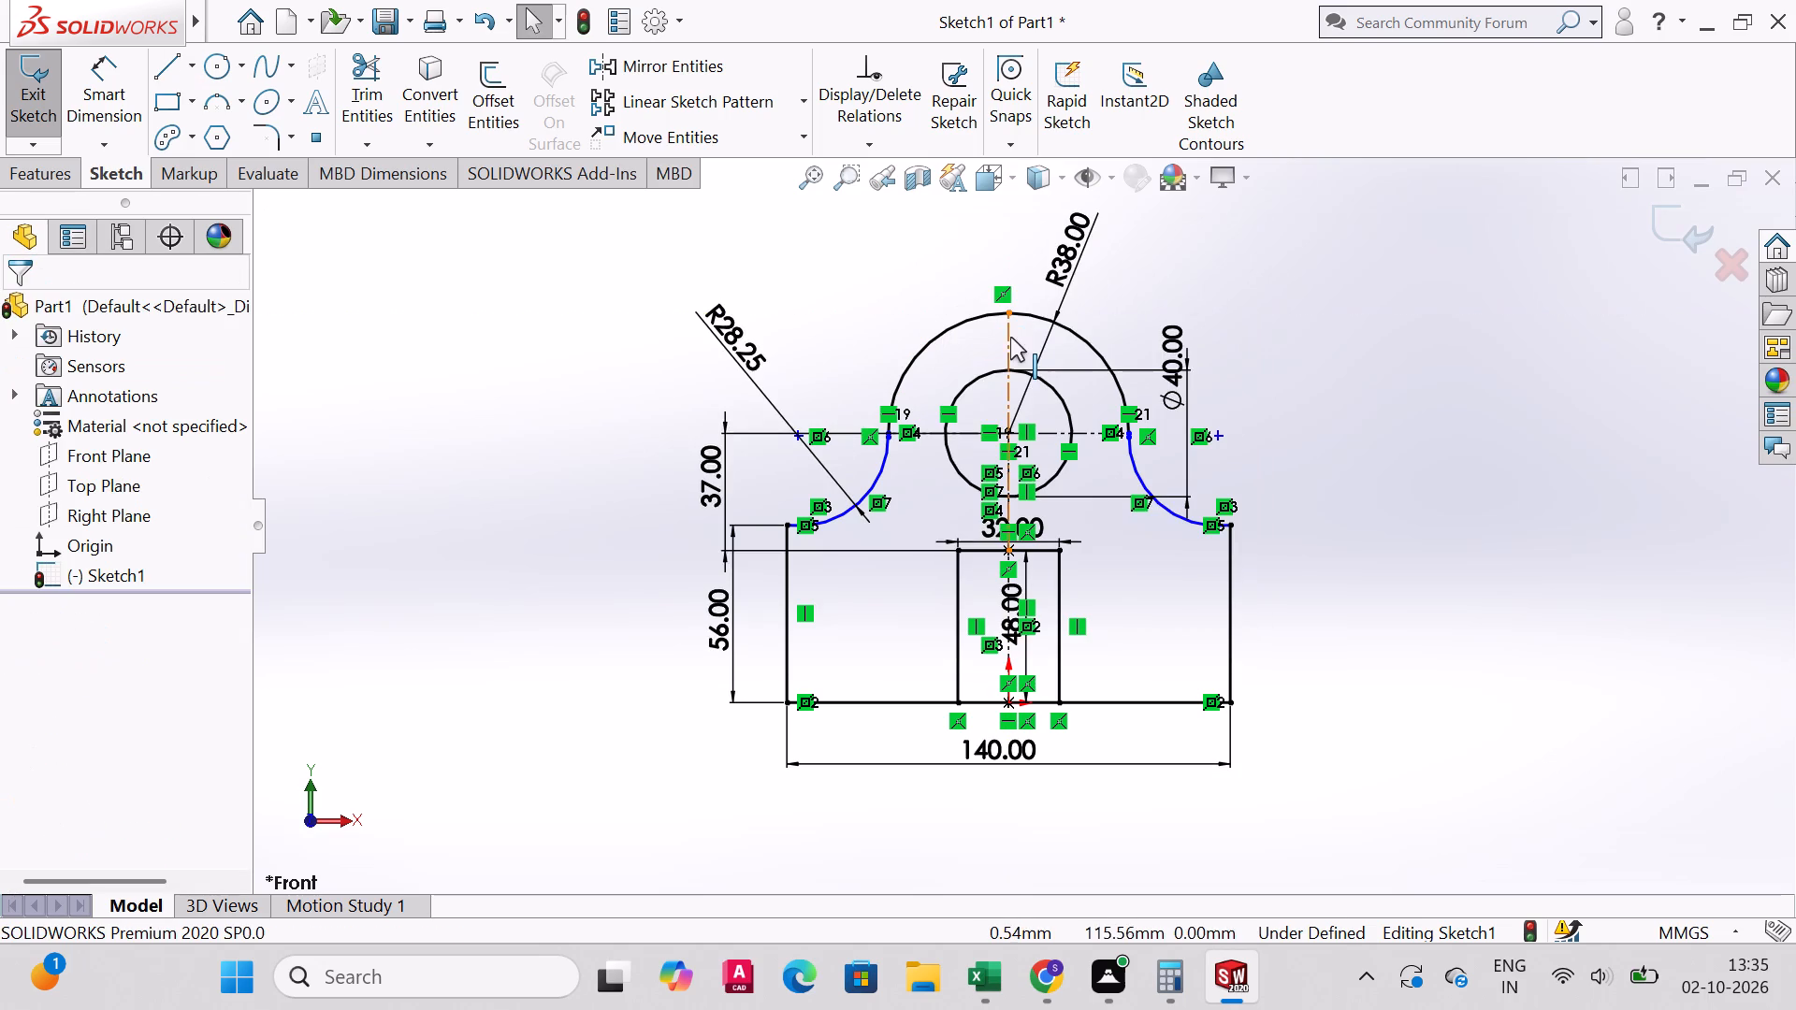
Delete the 37 mm vertical dimension between the slot's top edge and the circles' centre.
left_click(712, 474)
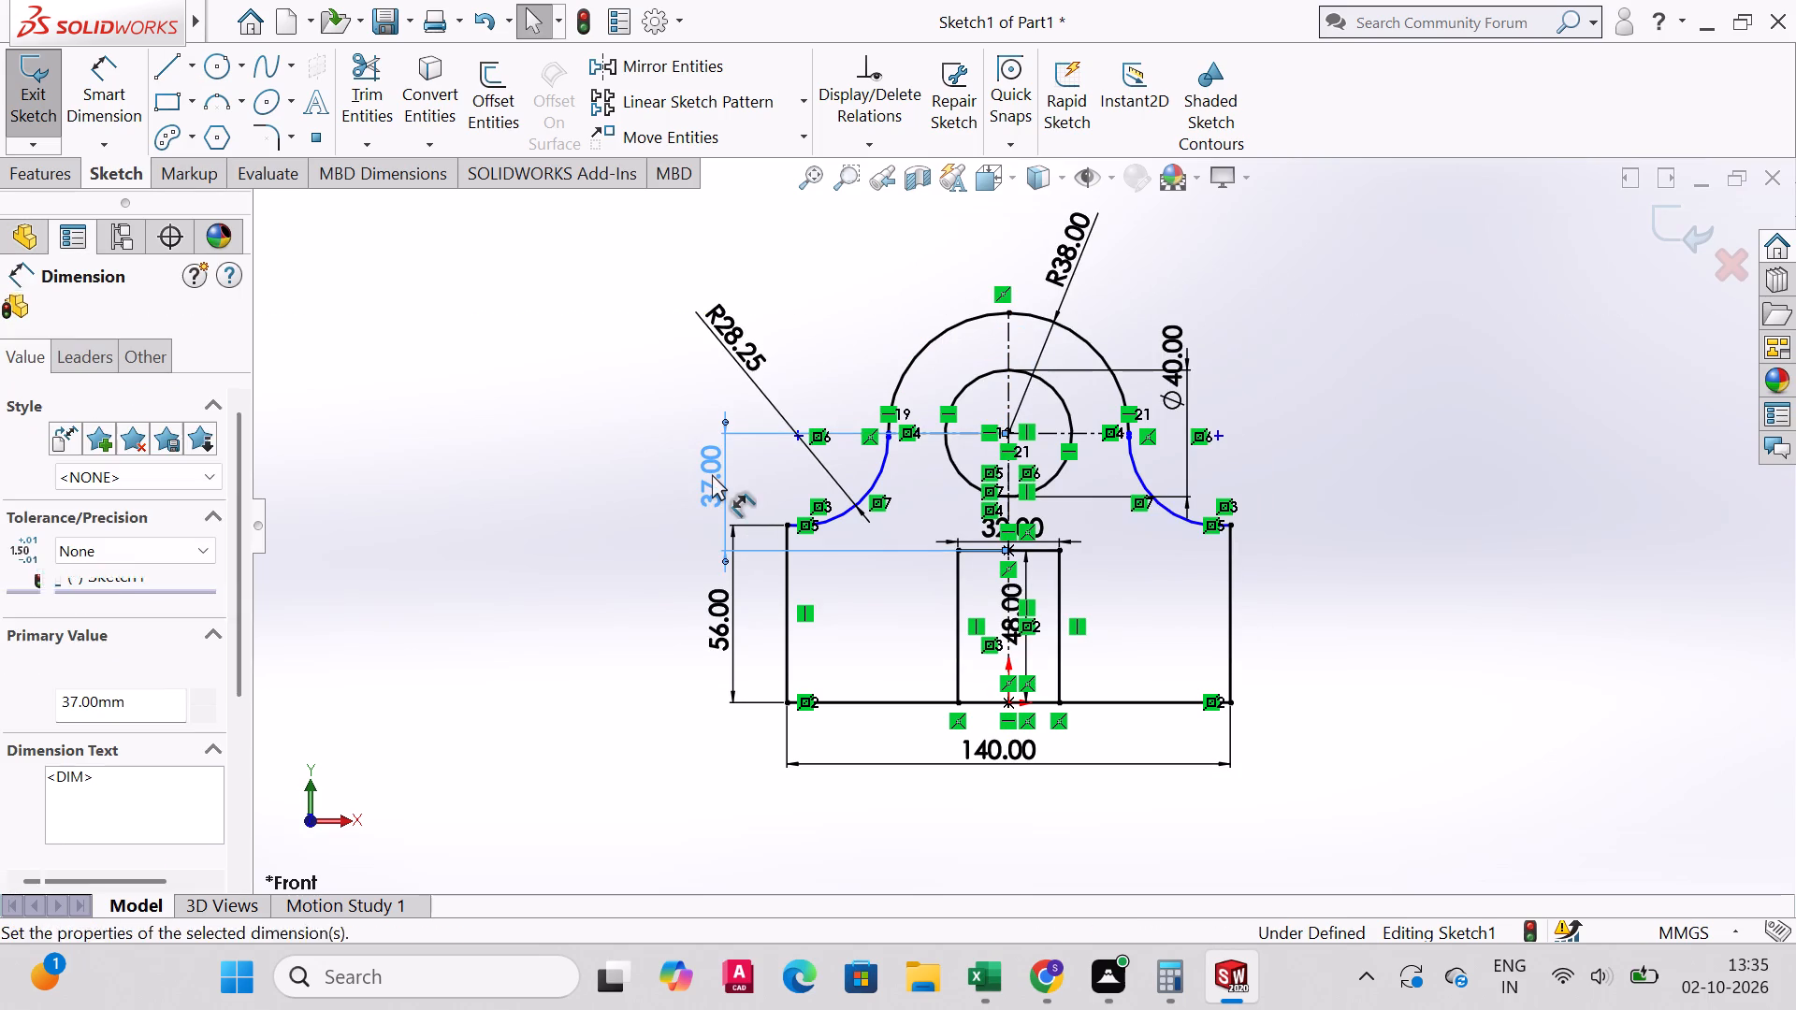
key("Delete")
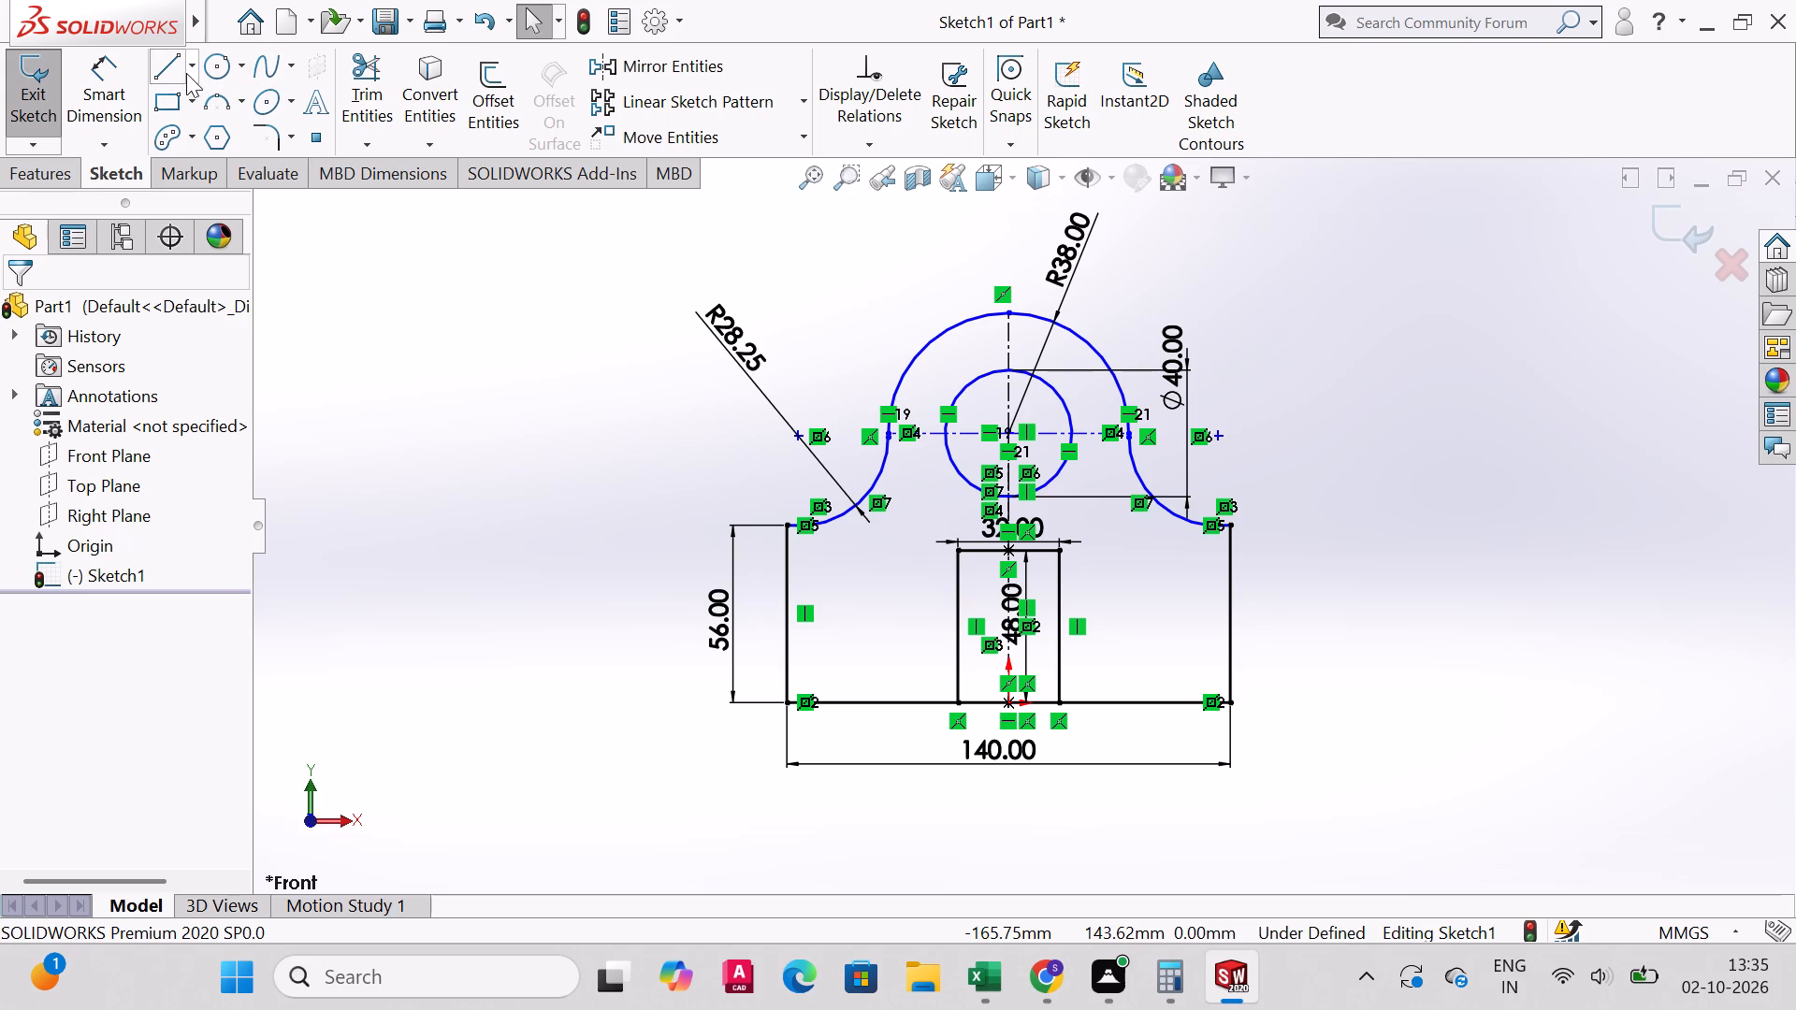
Dimension the vertical centerline from the slot's top edge to the outer arc's top as 74 mm.
left_click(76, 76)
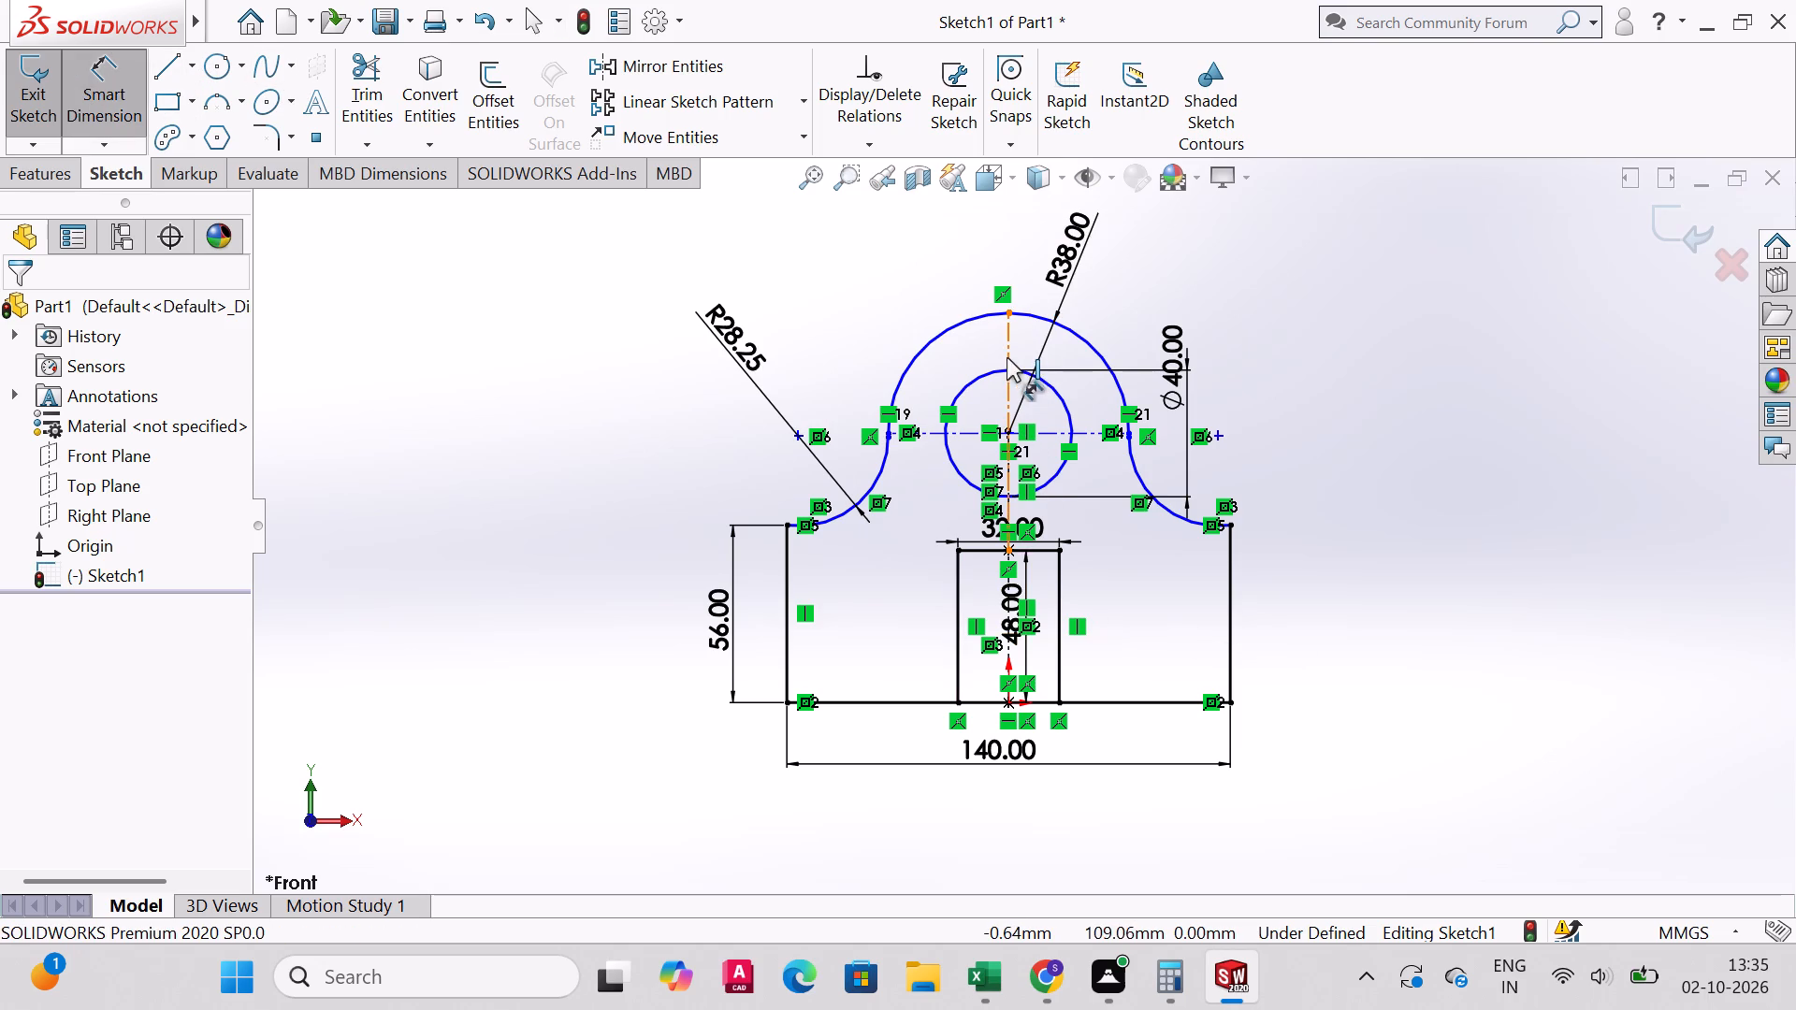
left_click(1007, 352)
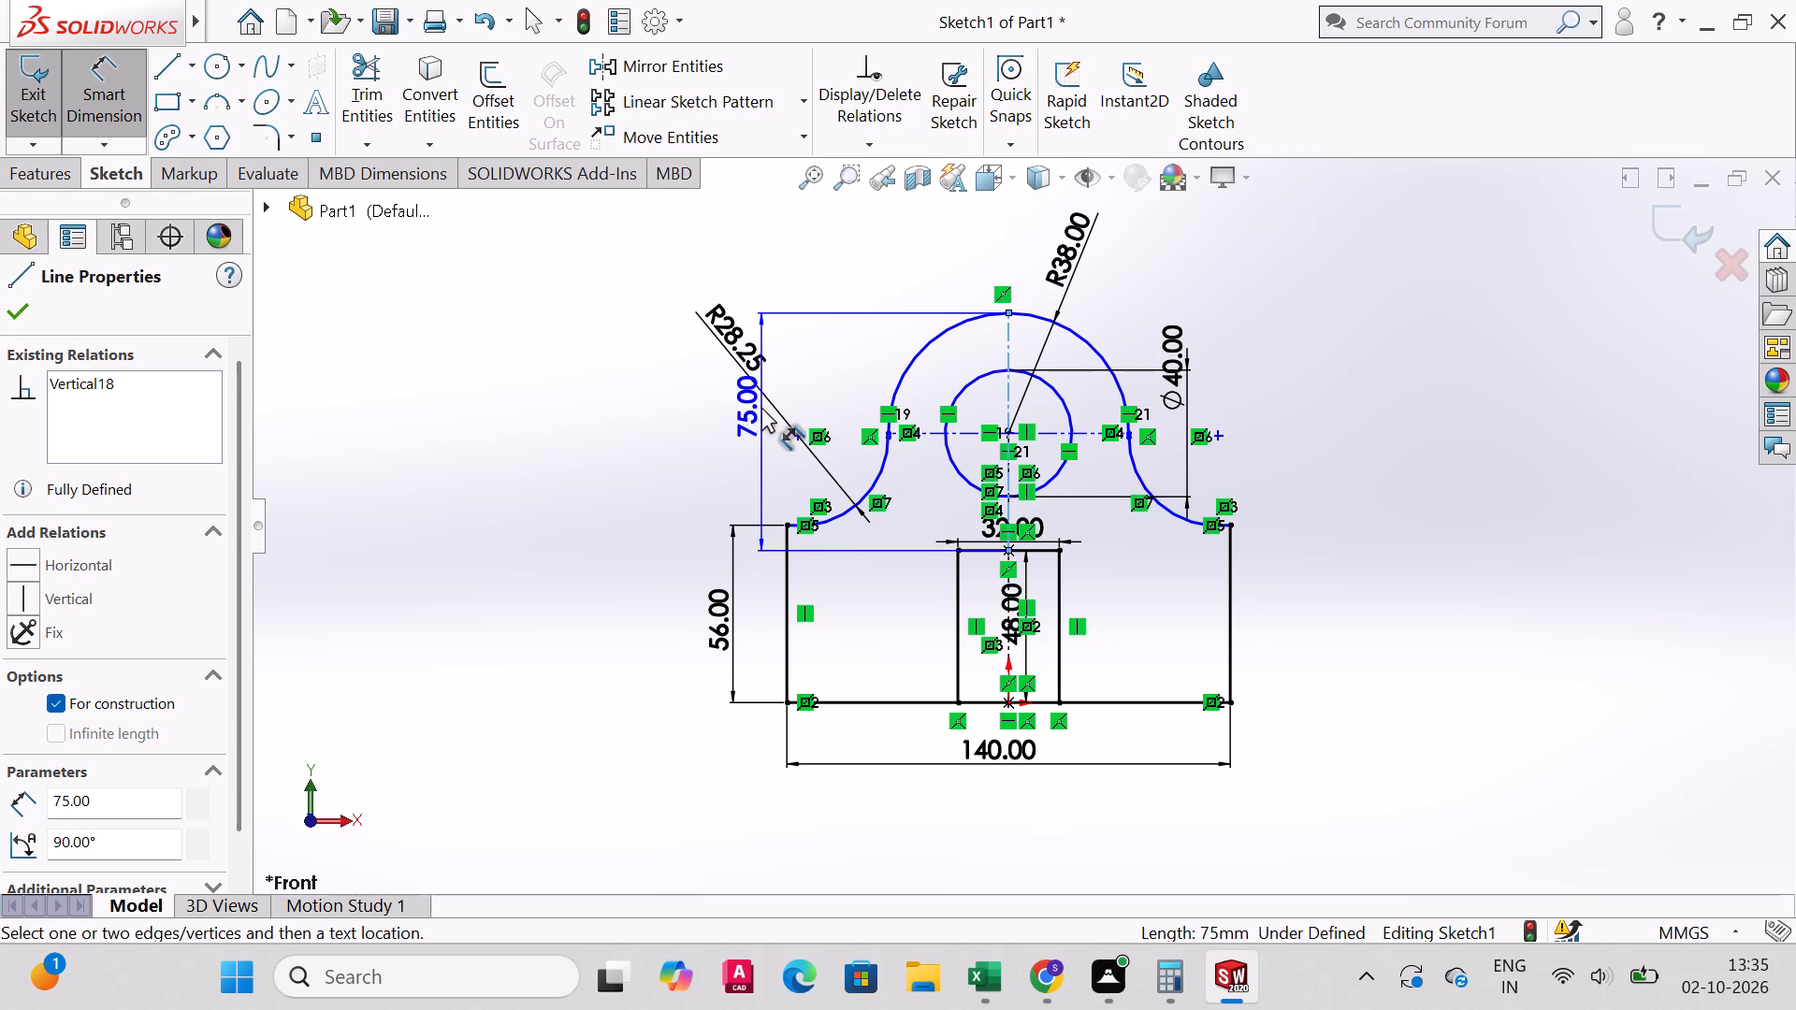
left_click(764, 407)
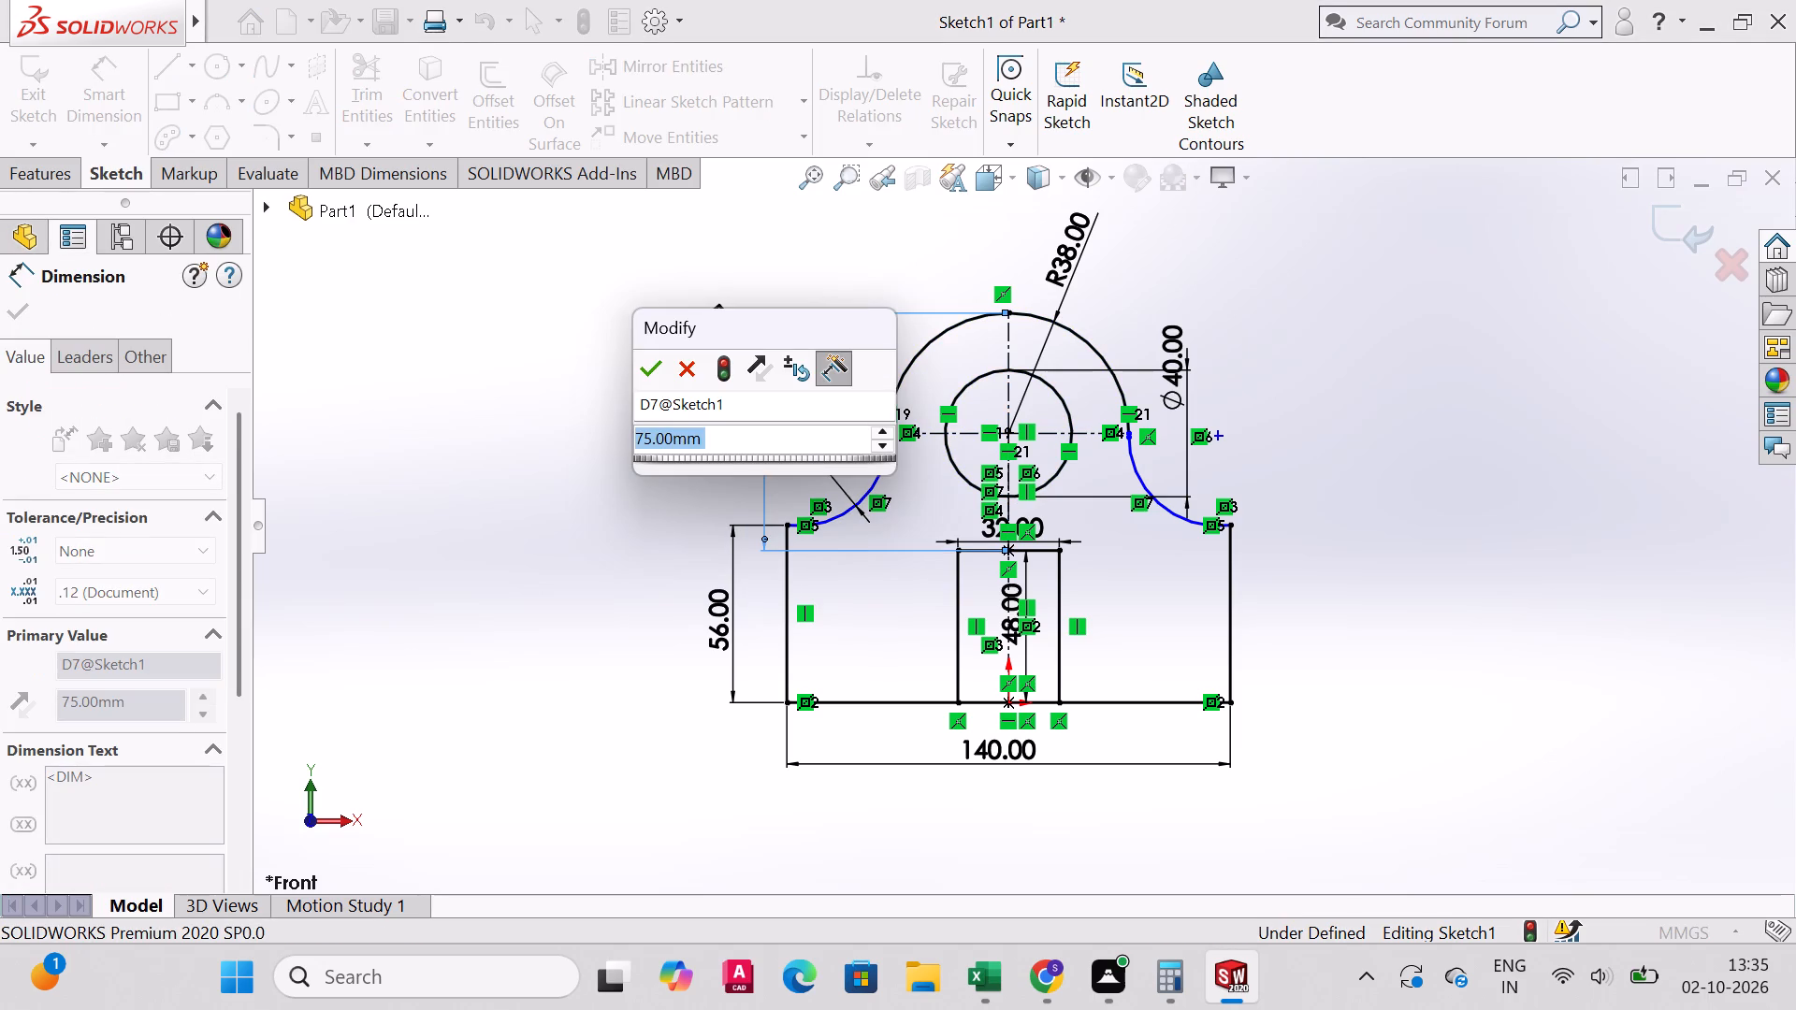
type("74")
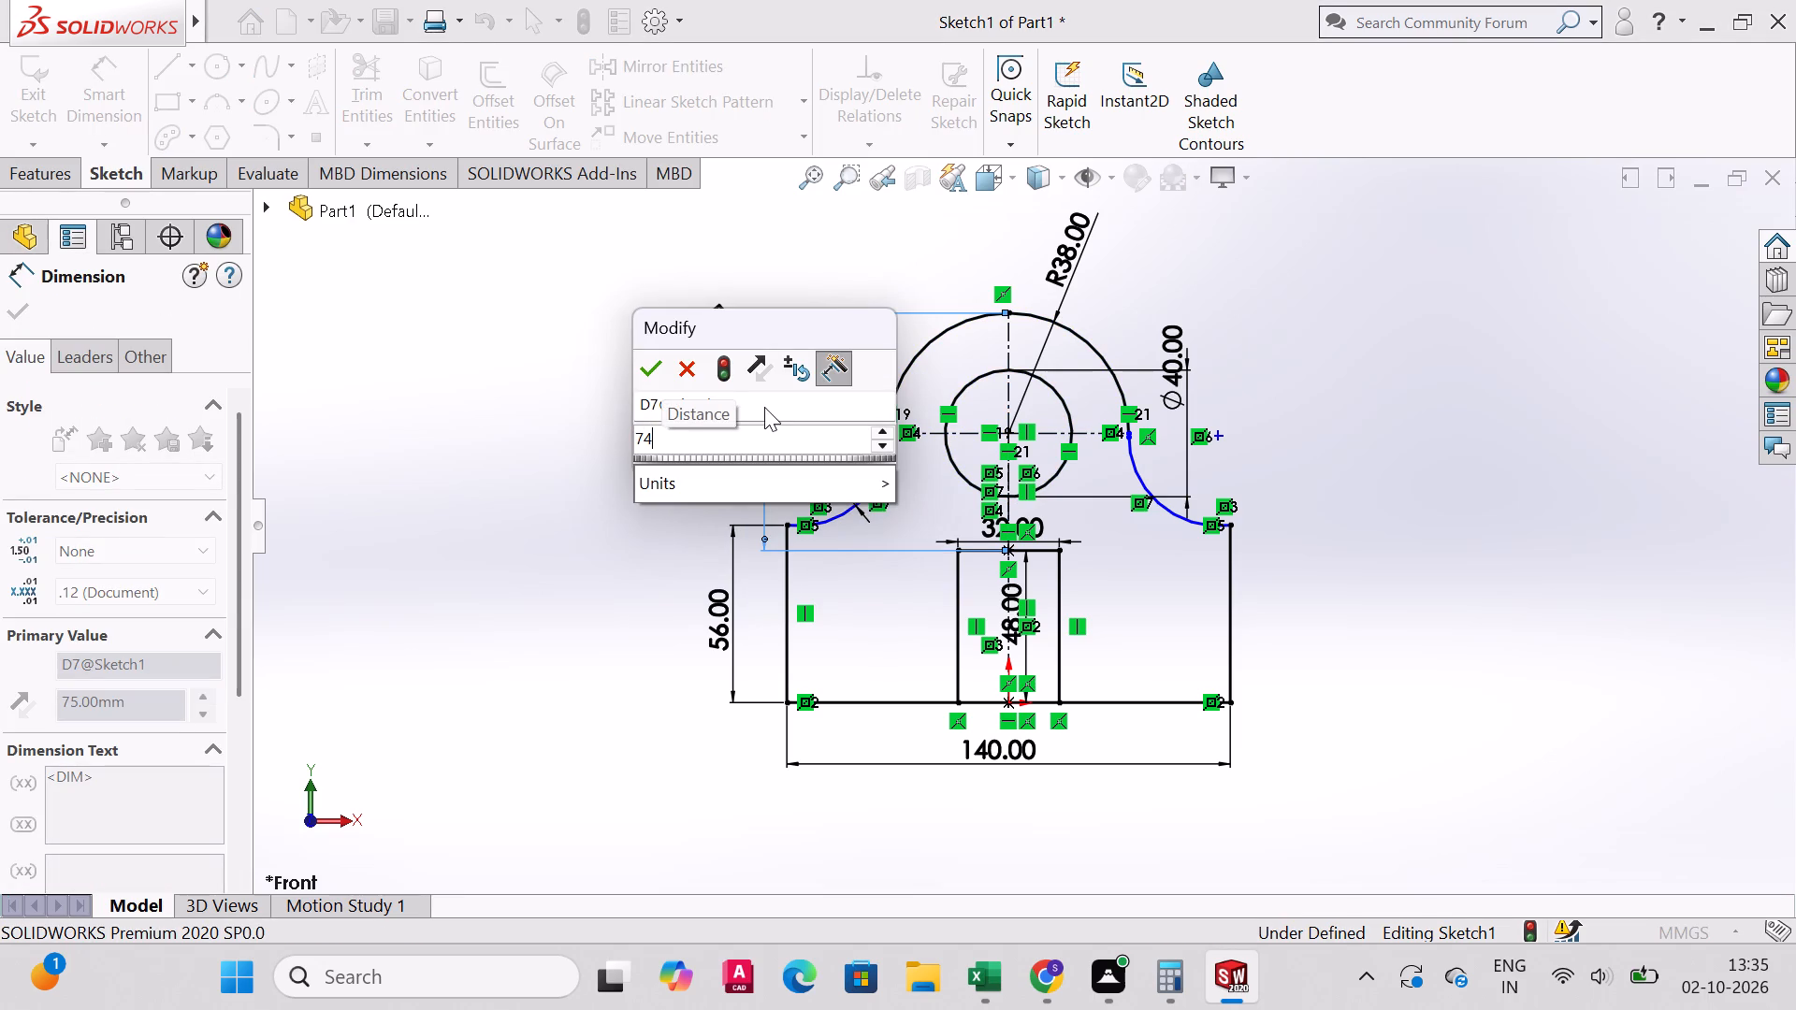
key("Return")
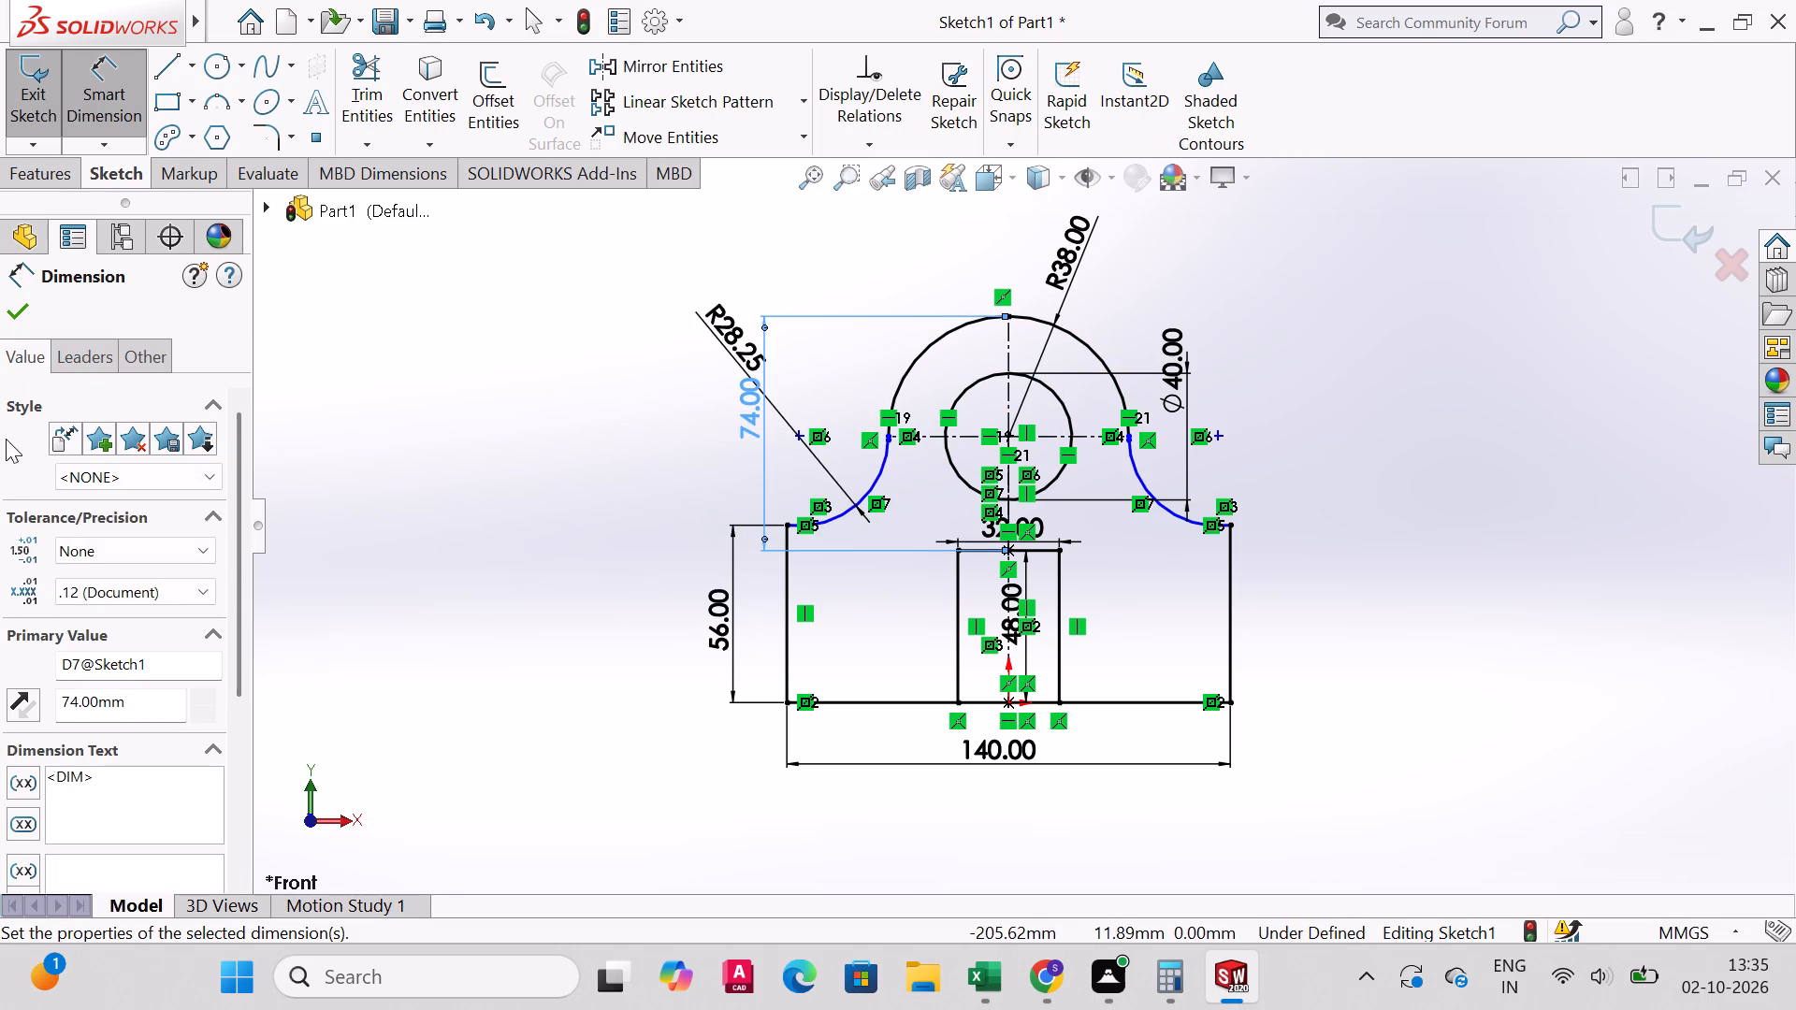
left_click(8, 310)
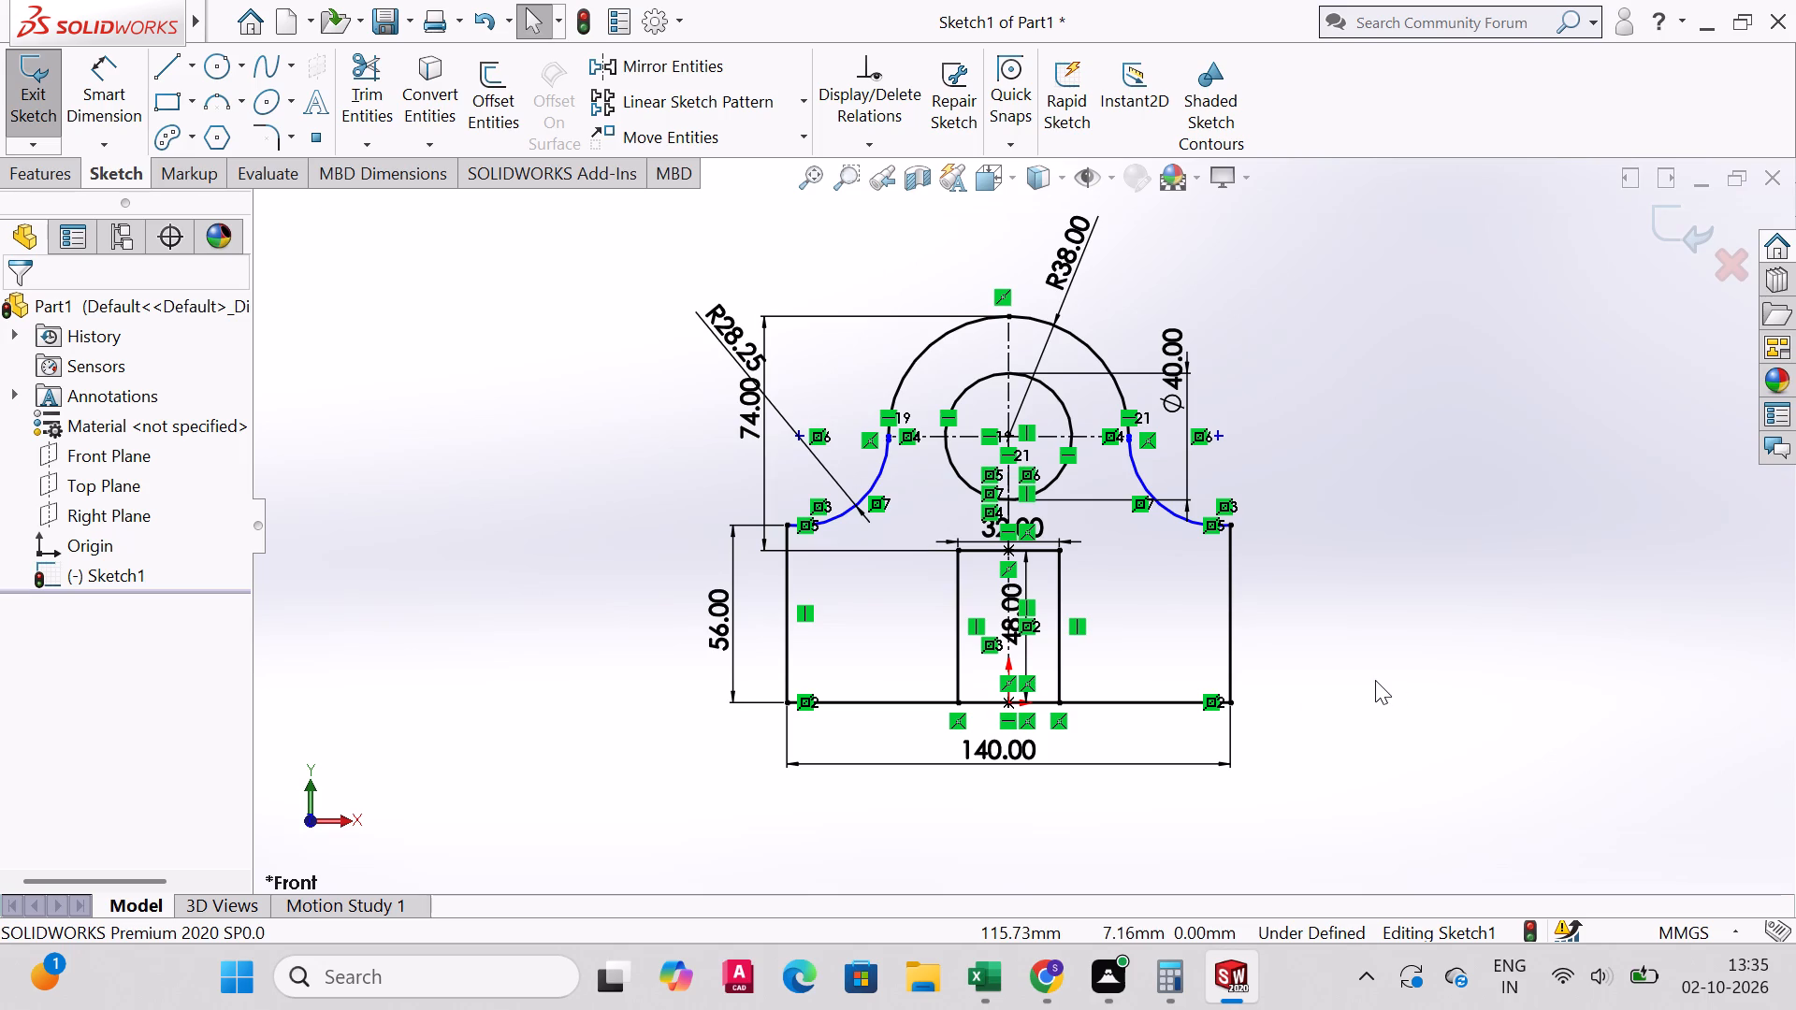
Delete the left connecting arc's R28.25 radius dimension.
left_click(722, 353)
left_click(731, 351)
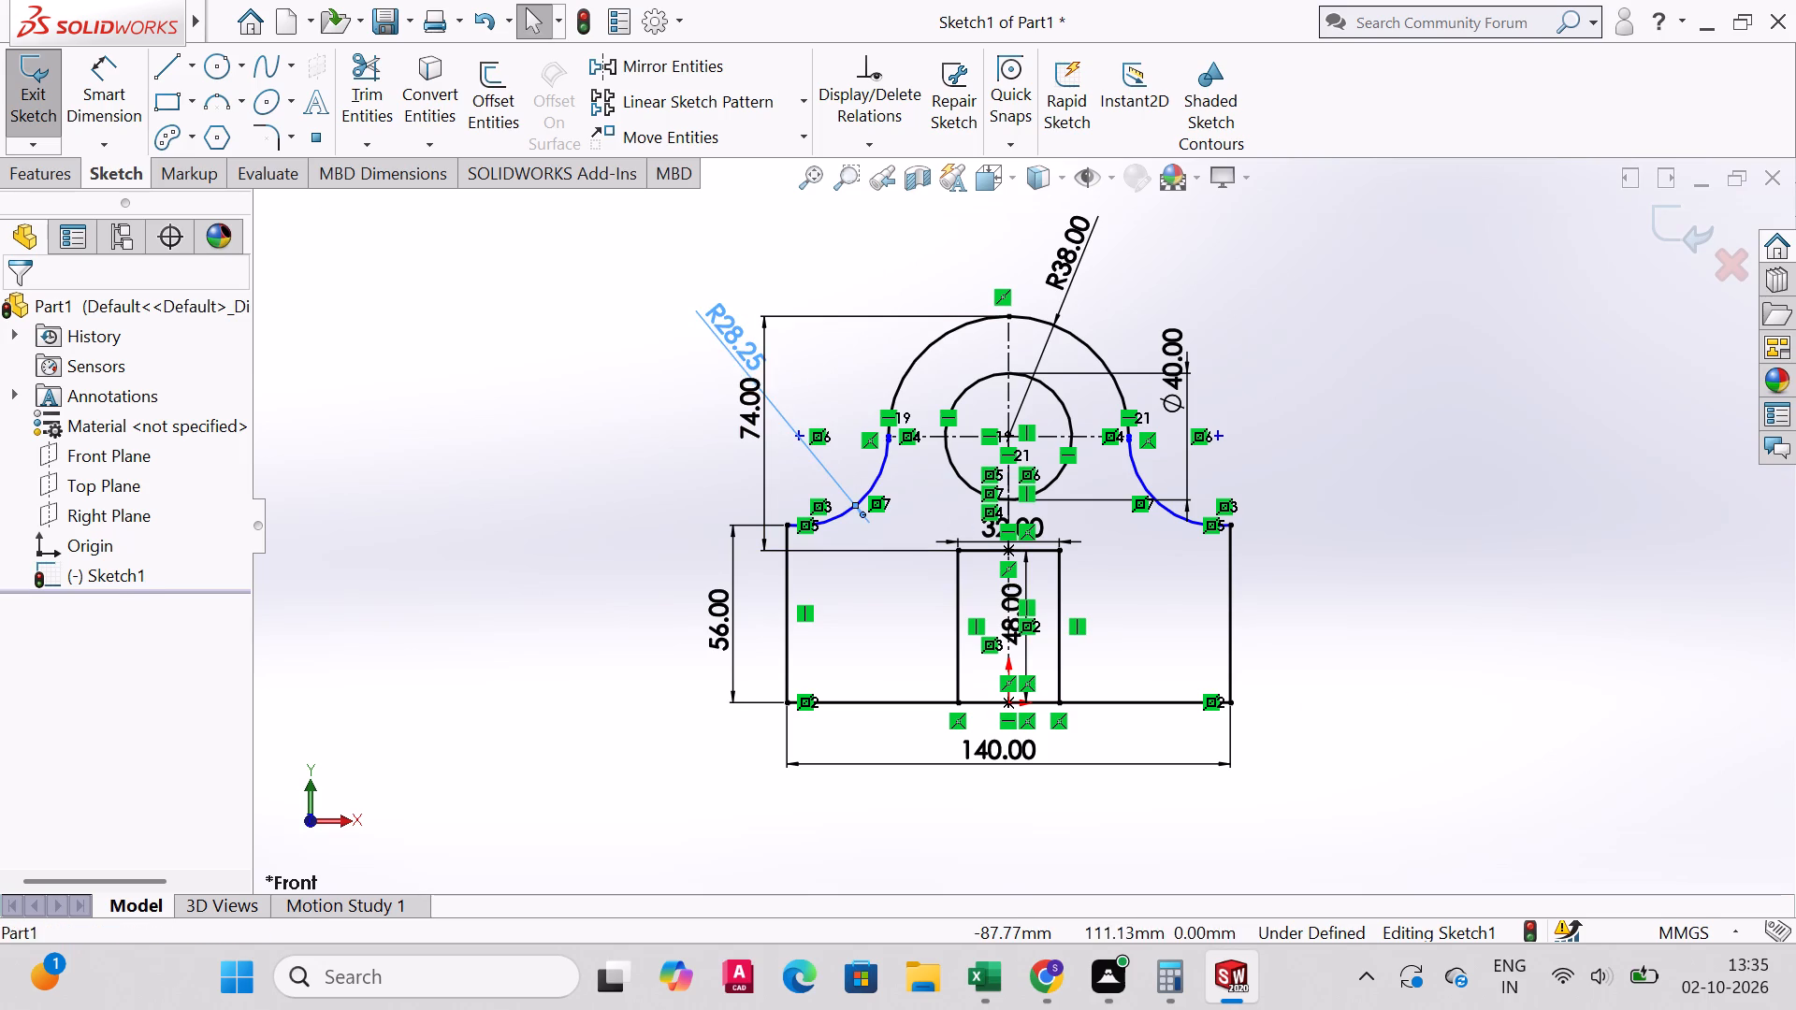
key("Delete")
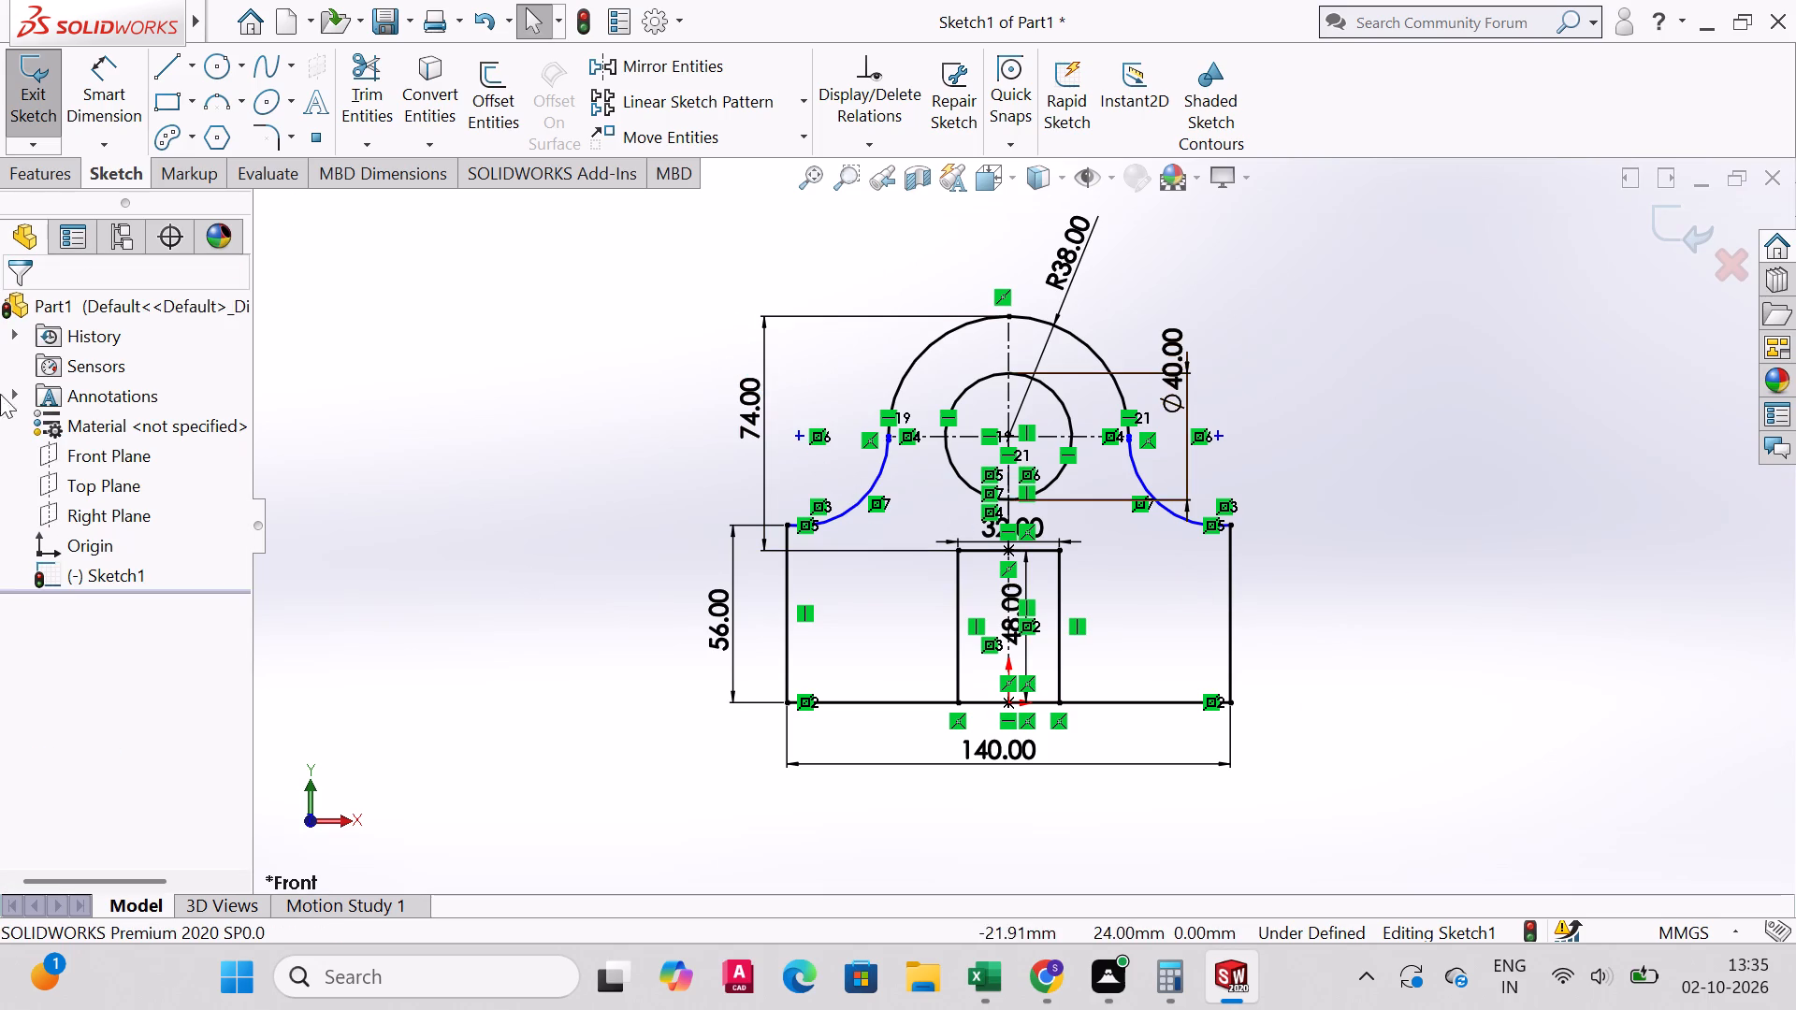
Dimension the left connecting arc's radius, accepting the proposed value.
left_click(113, 69)
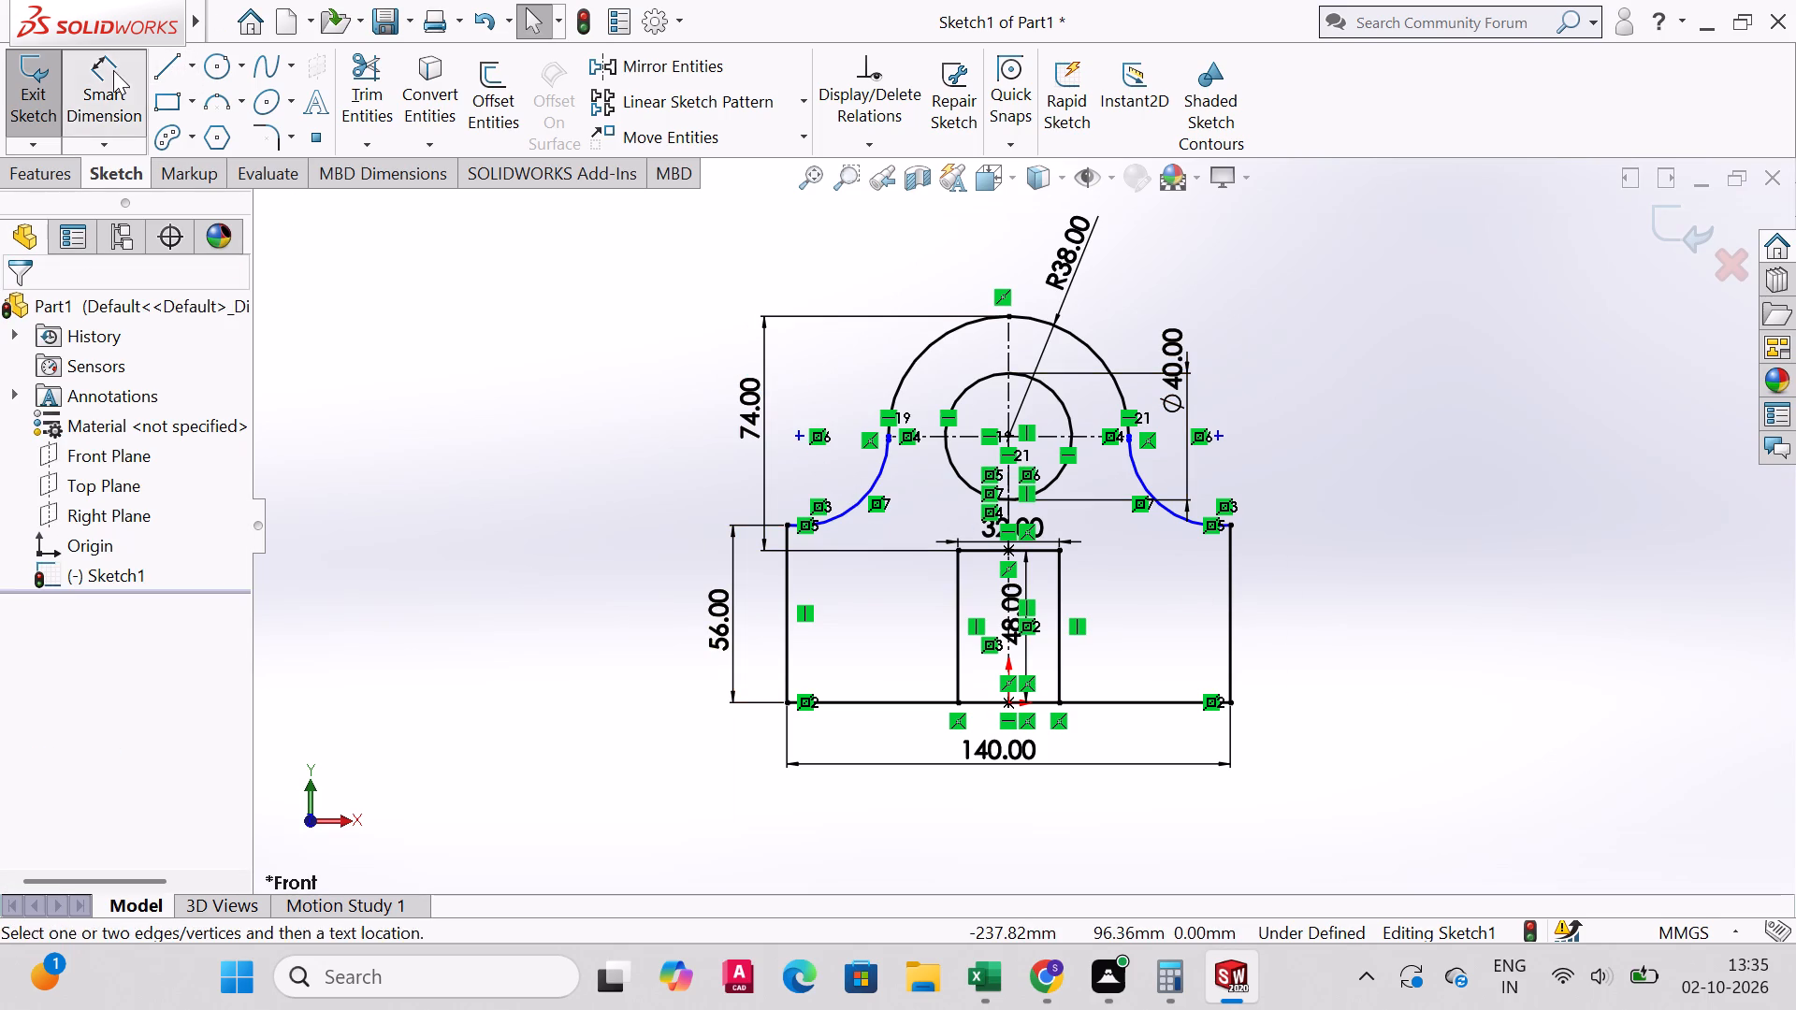
left_click(866, 493)
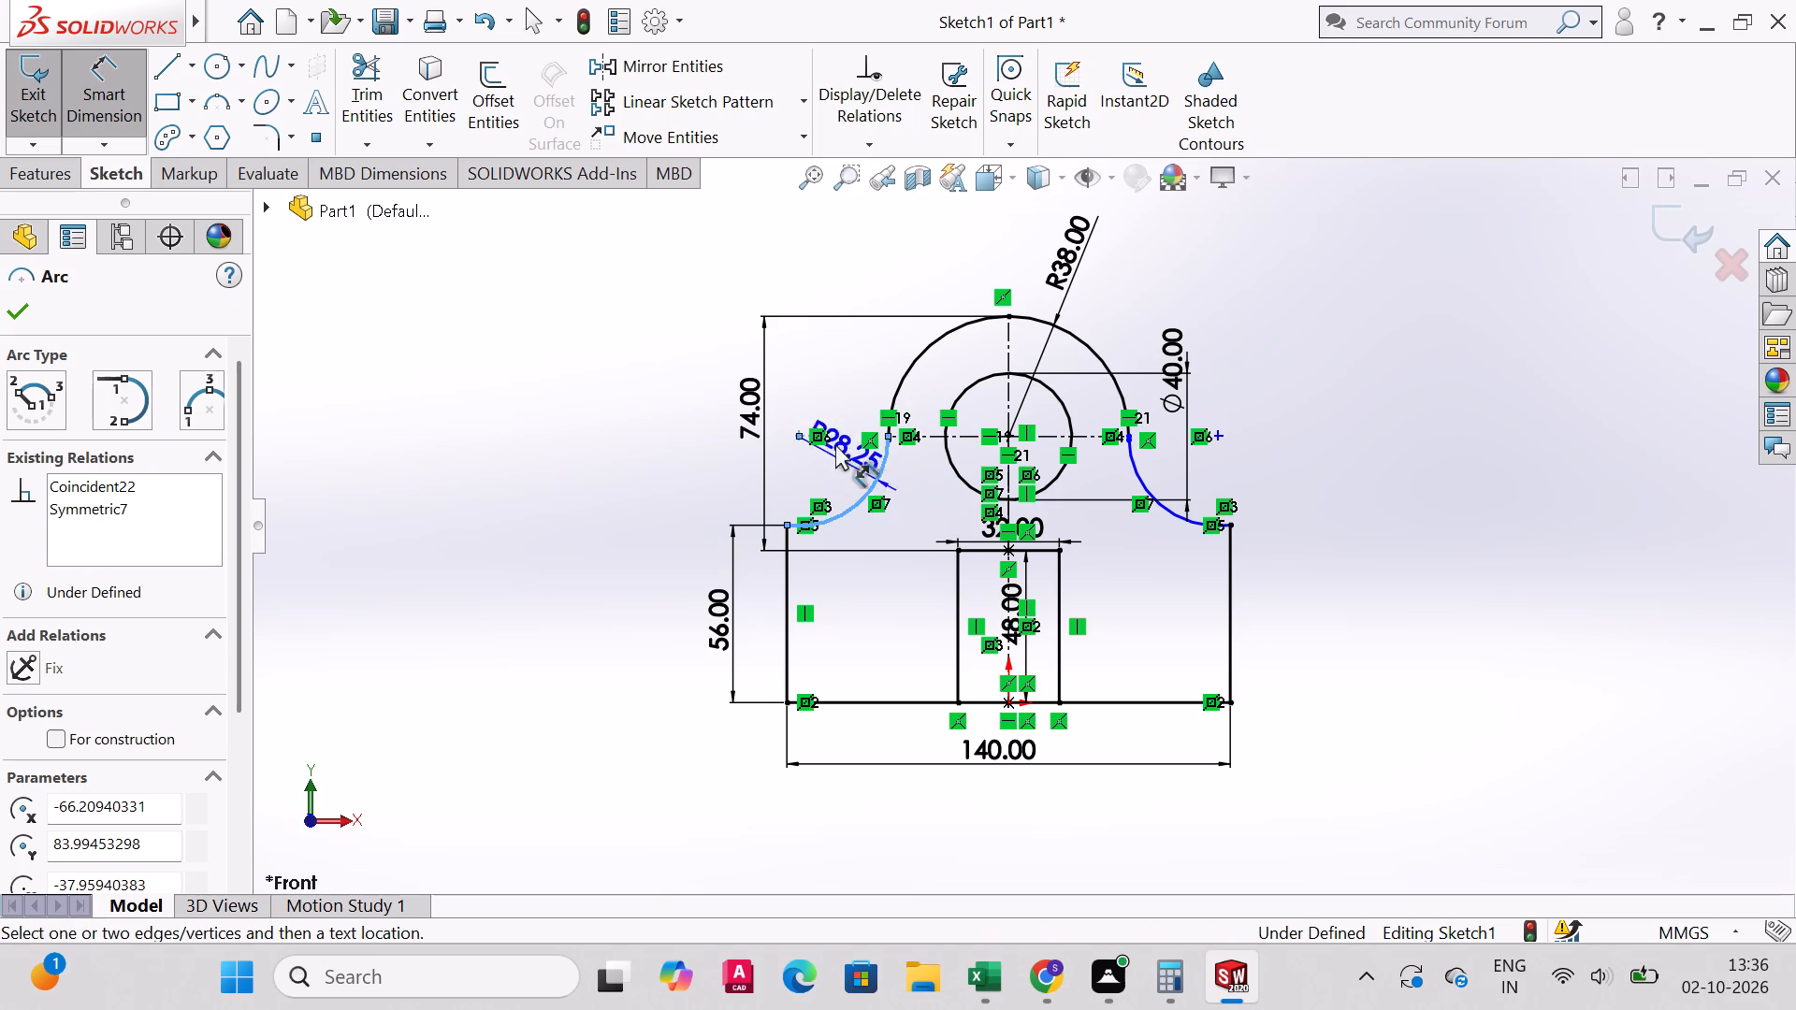
left_click(821, 465)
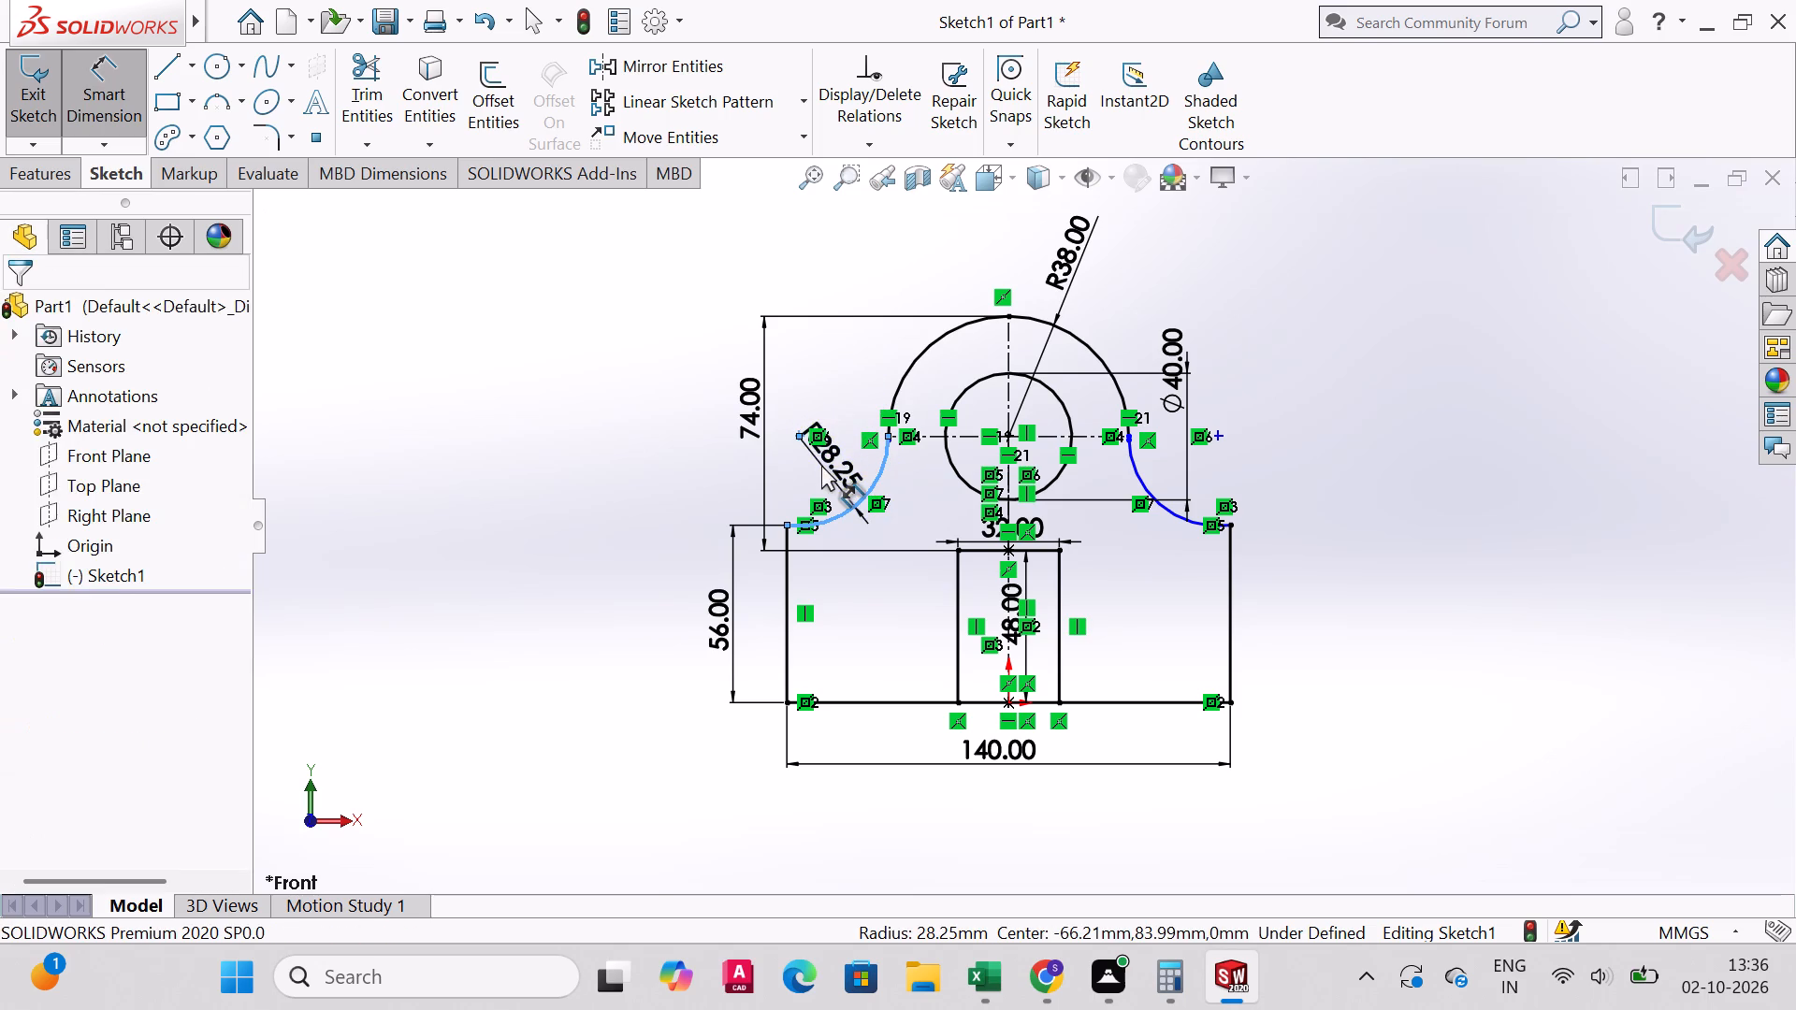
left_click(709, 425)
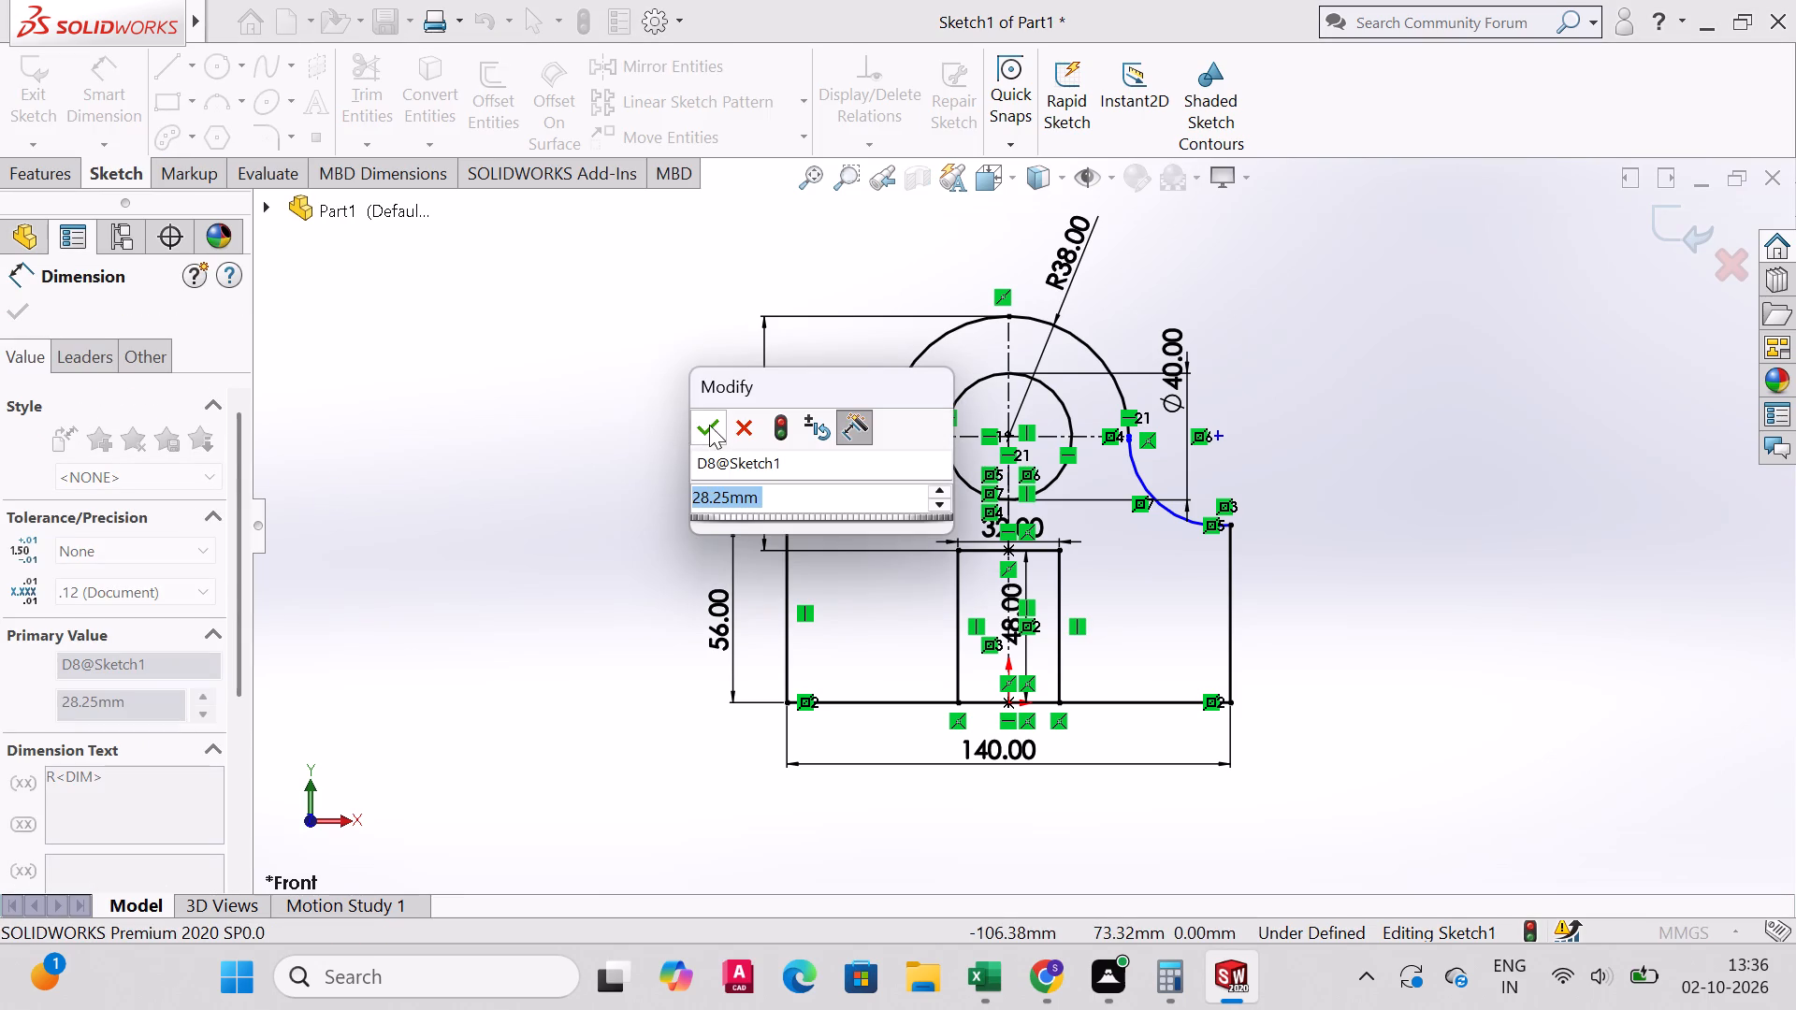
left_click(10, 310)
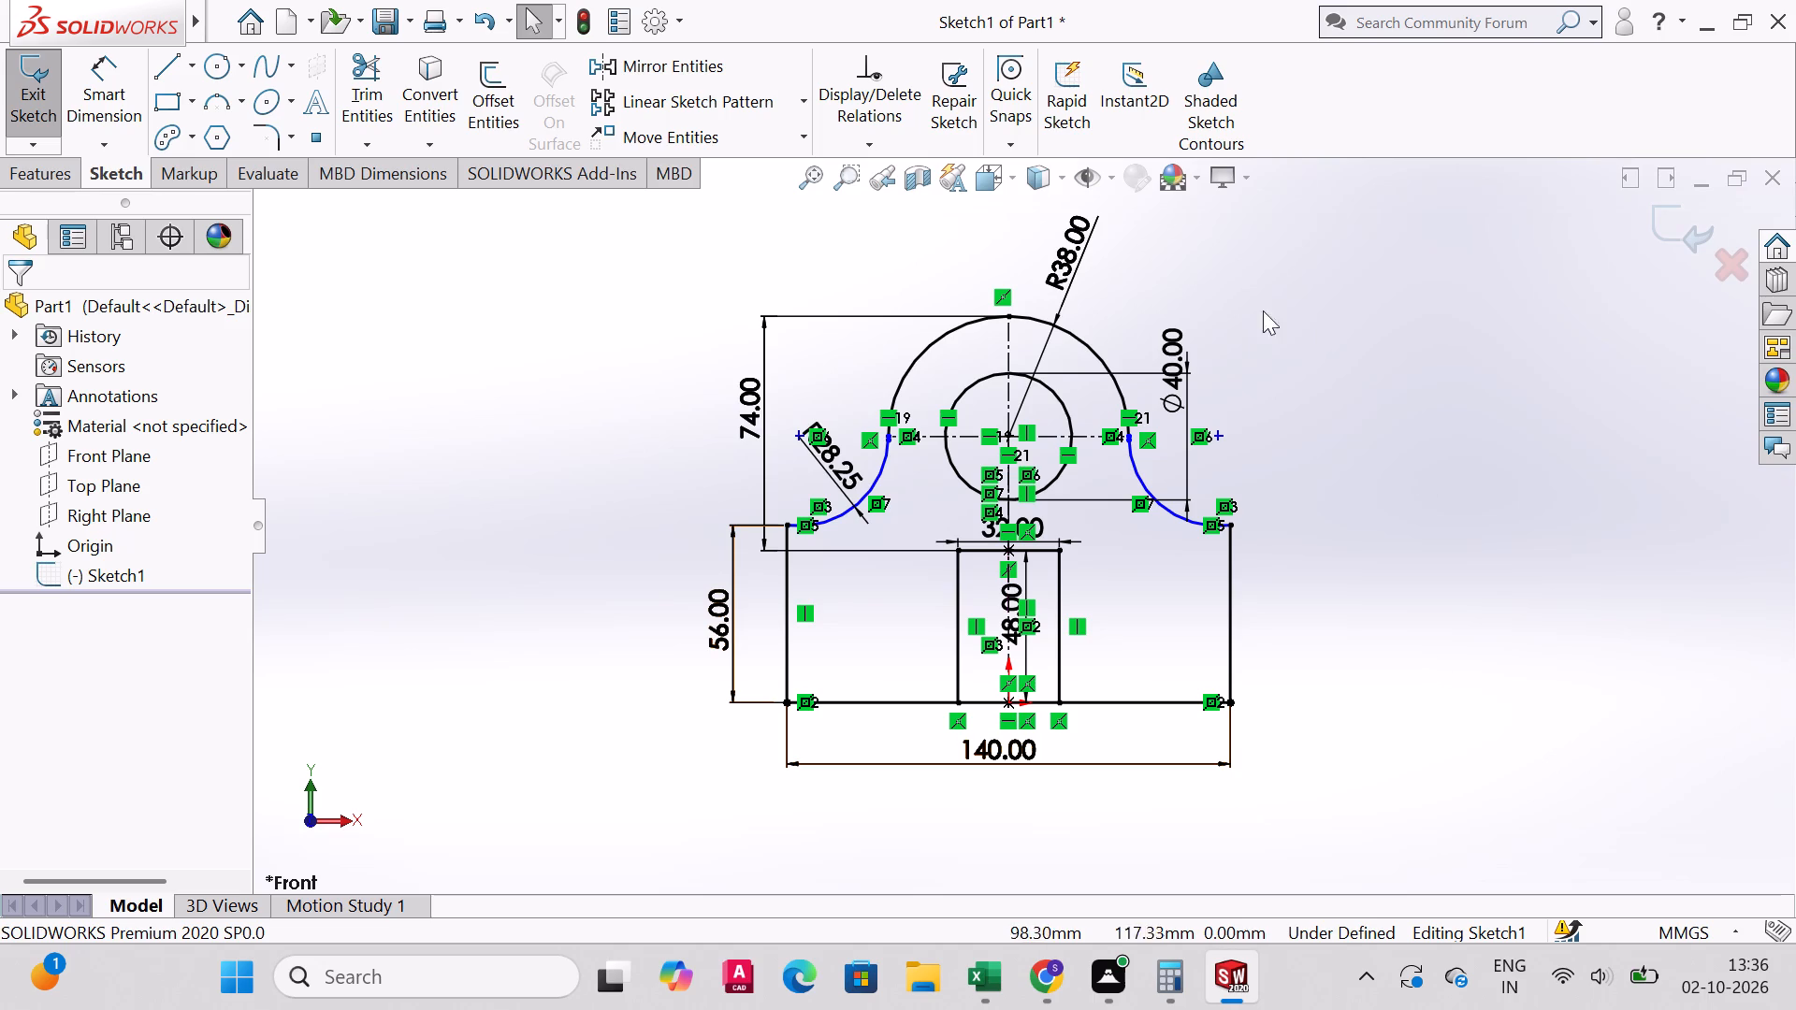
Reposition the radius, hole diameter, height, base and slot dimensions clear of the profile so they no longer overlap the geometry.
left_click_drag(1171, 353, 1365, 345)
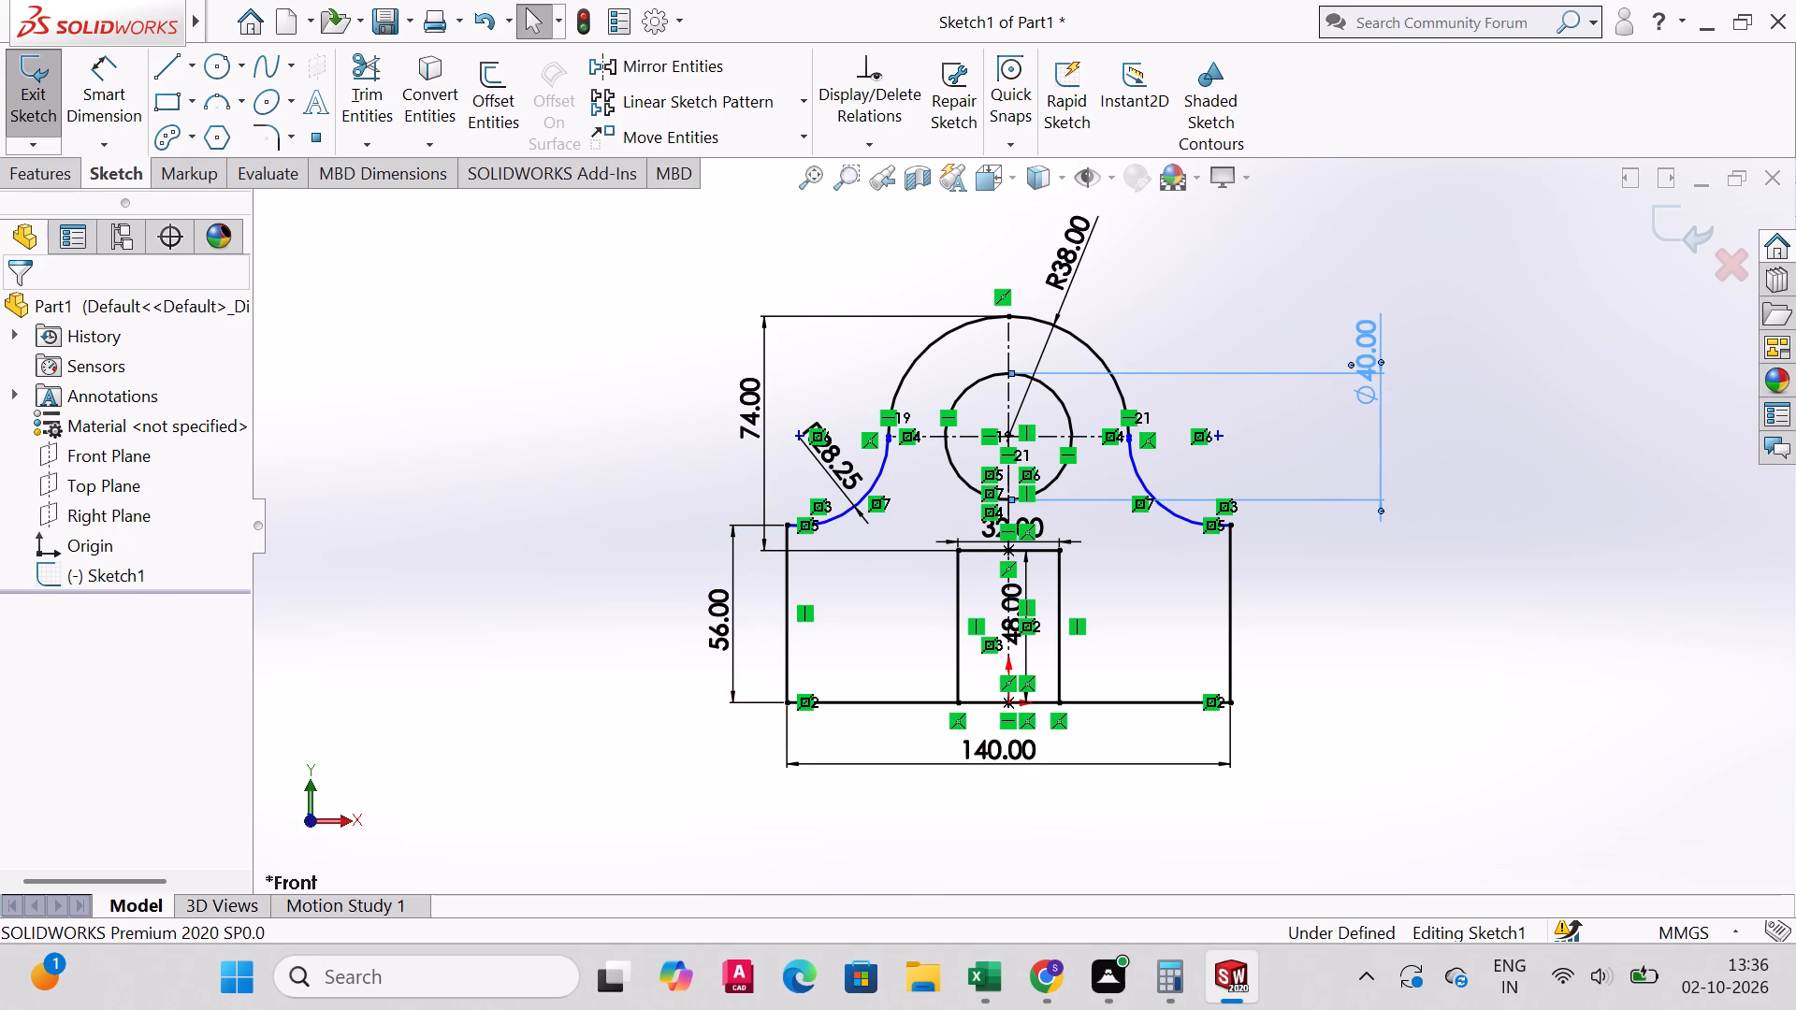
left_click_drag(1059, 252, 1320, 253)
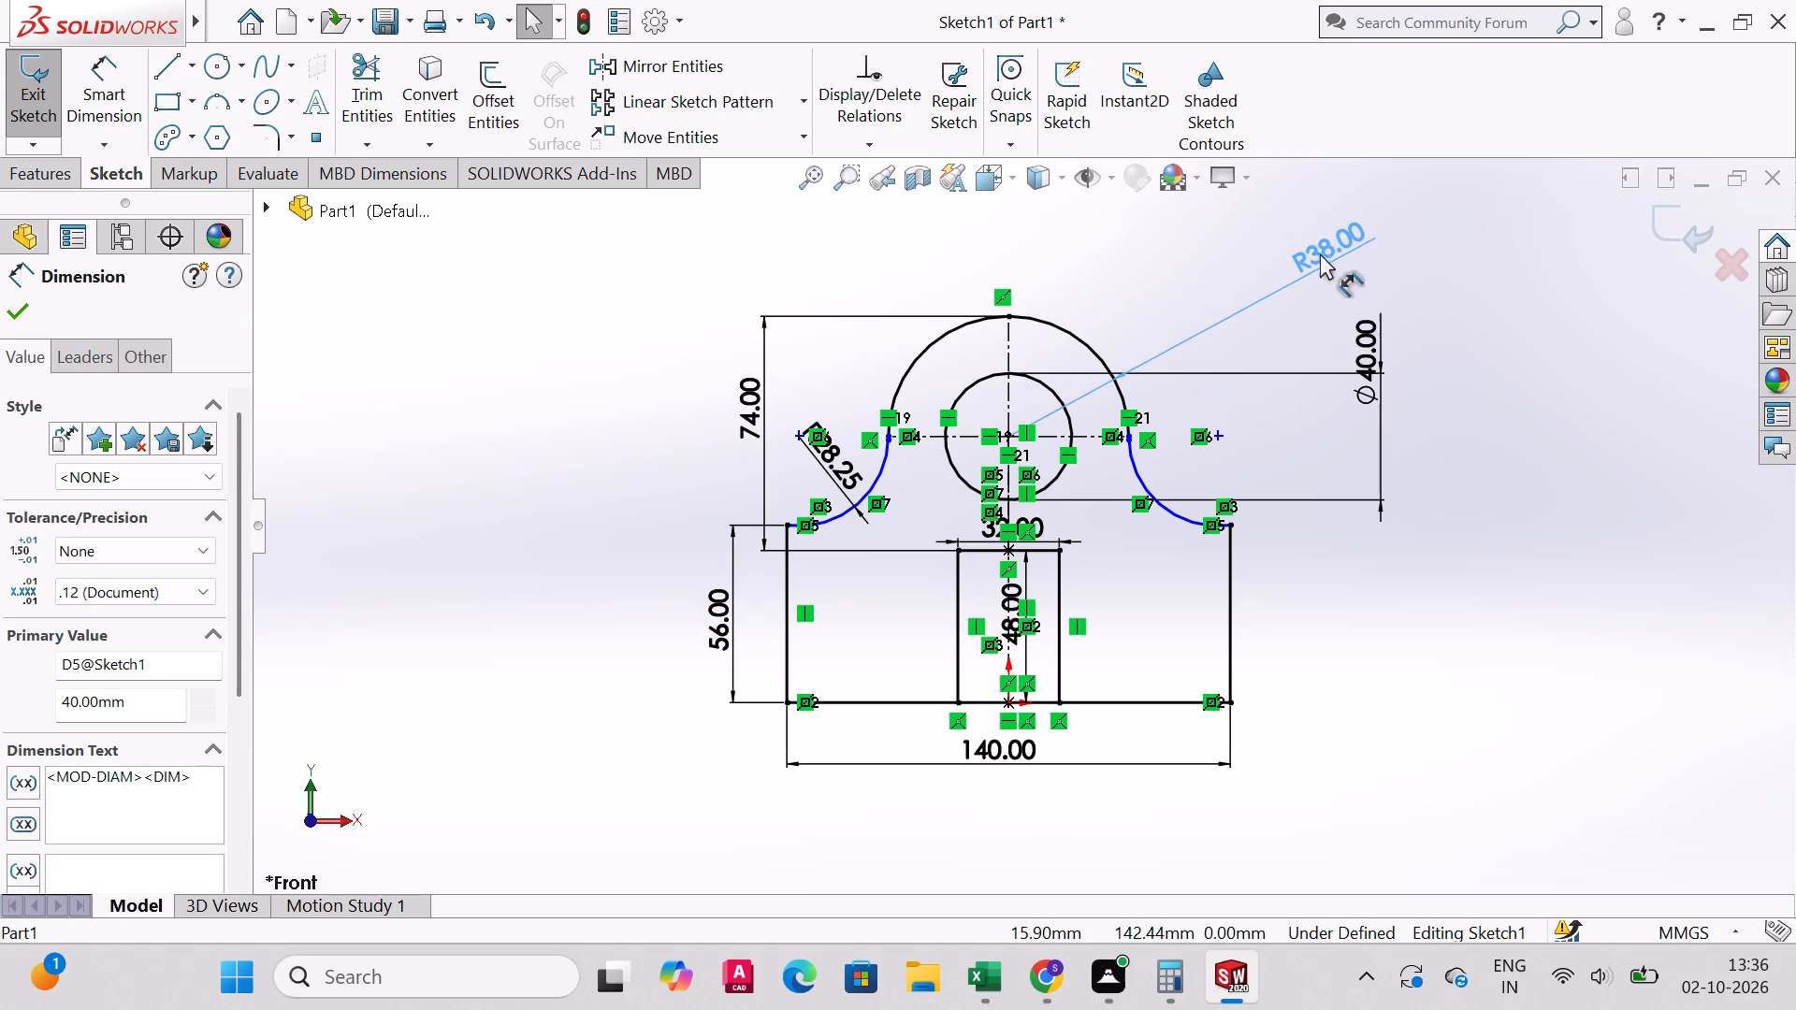
left_click_drag(1320, 253, 1325, 253)
left_click_drag(740, 382, 570, 368)
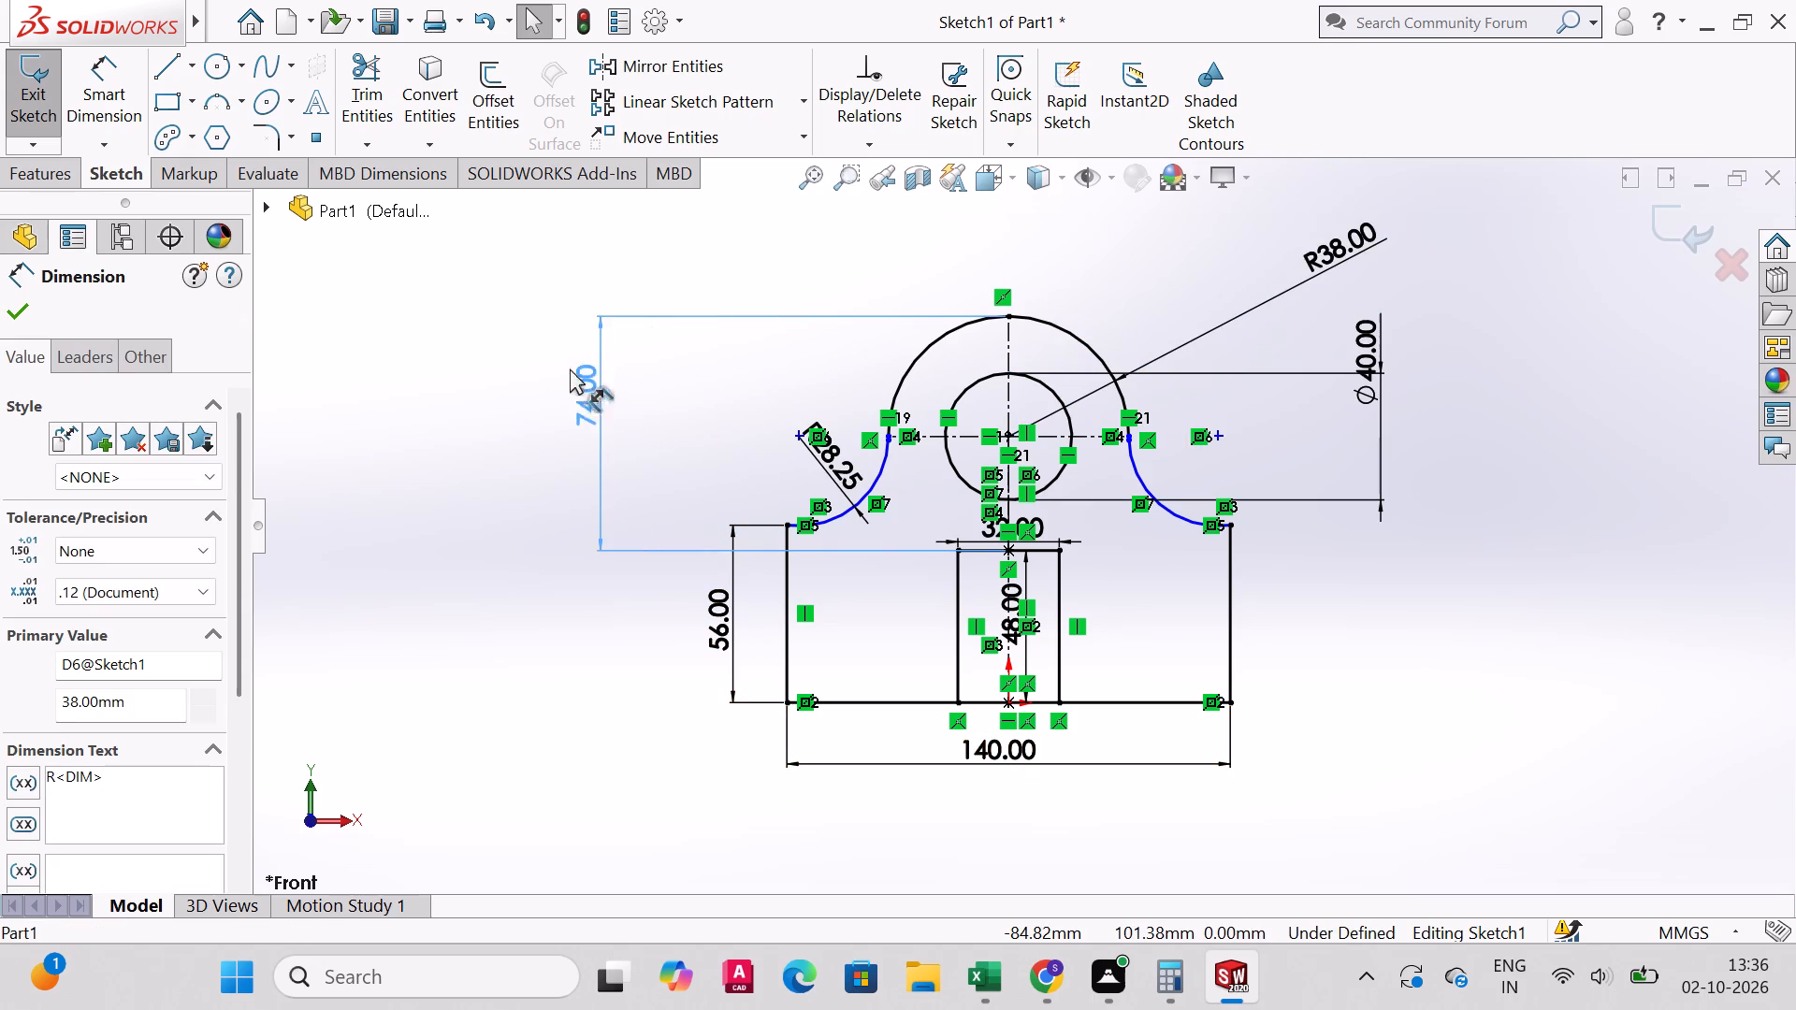
left_click_drag(570, 368, 532, 364)
left_click_drag(721, 614, 509, 613)
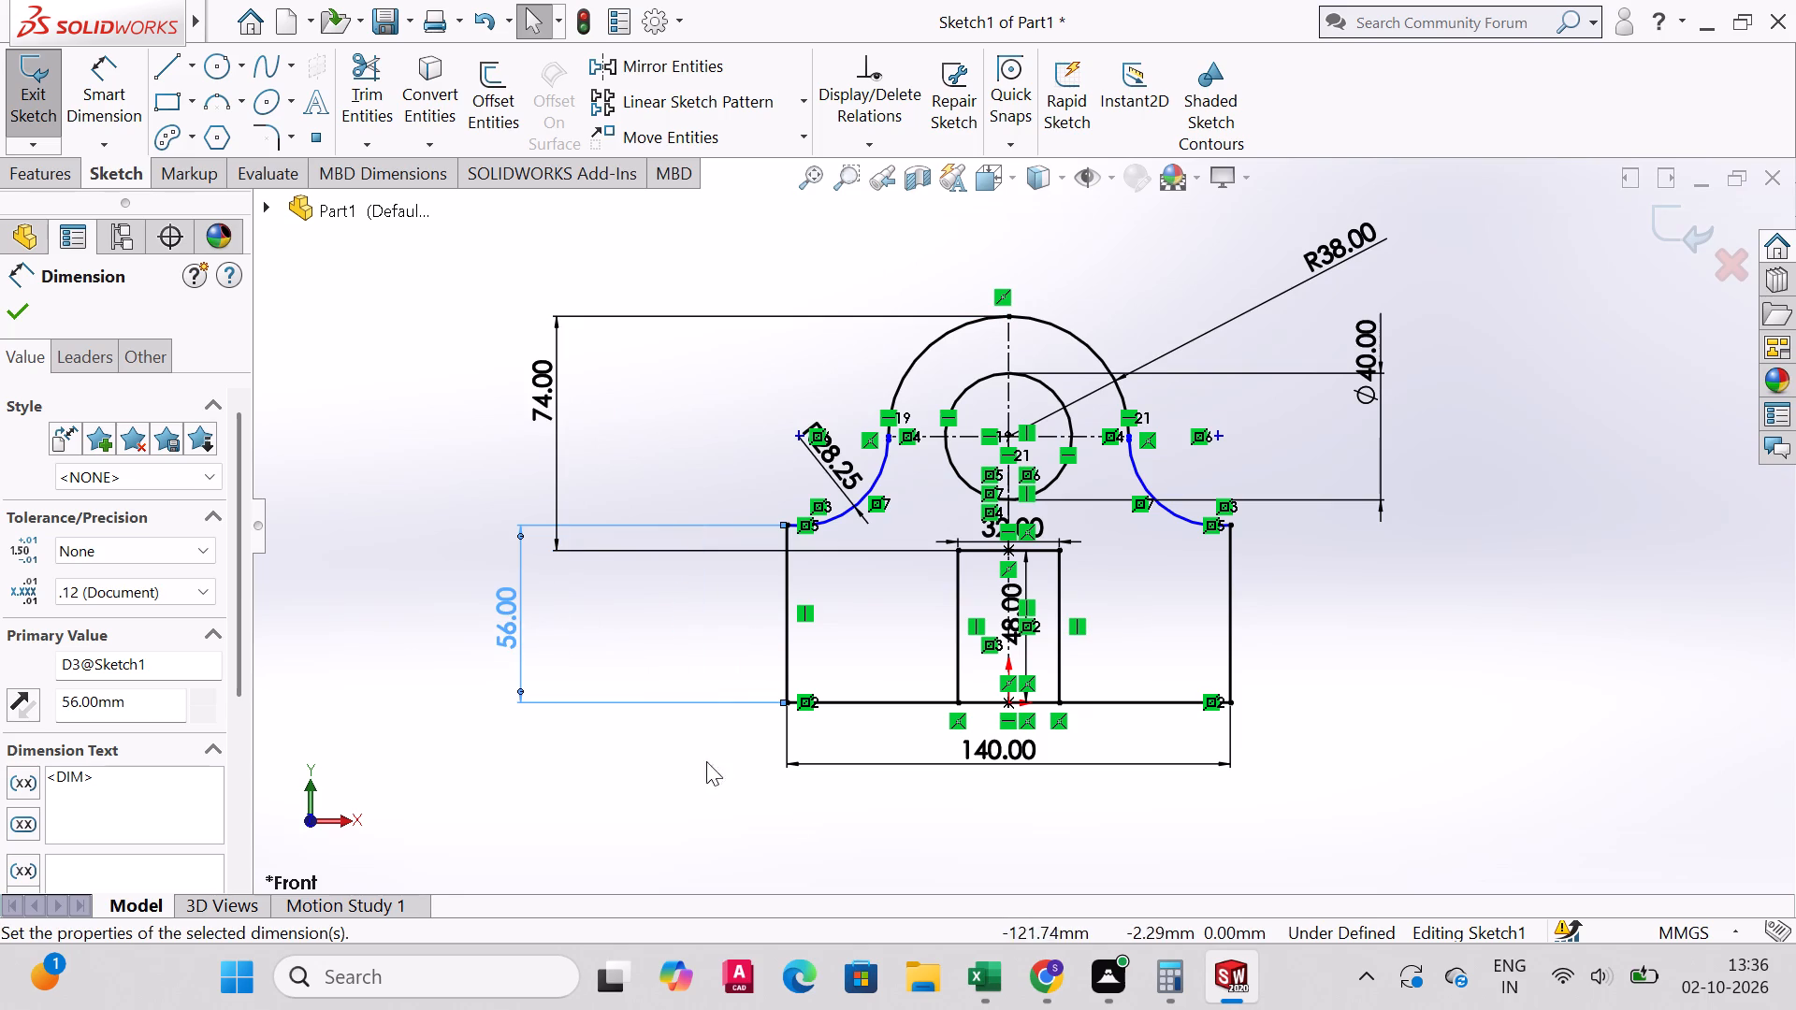
left_click_drag(997, 746, 998, 837)
left_click_drag(1016, 636, 1031, 636)
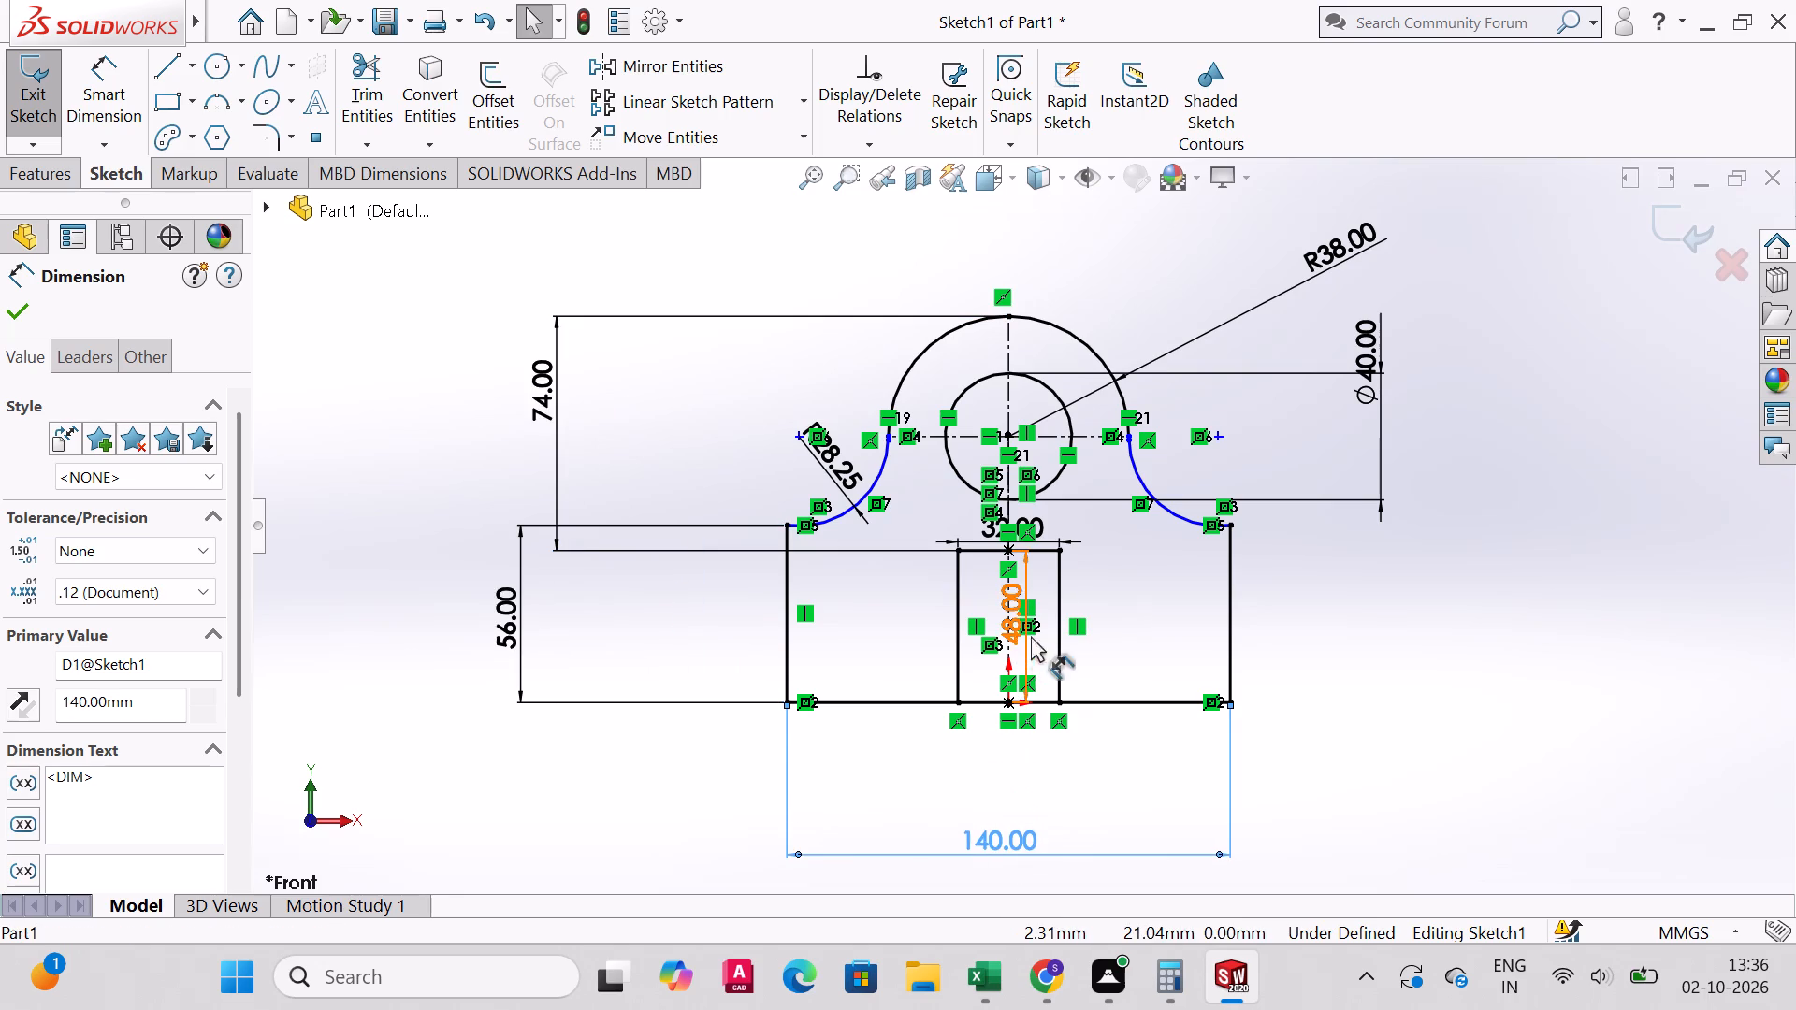
left_click_drag(1031, 636, 1373, 626)
left_click(1373, 626)
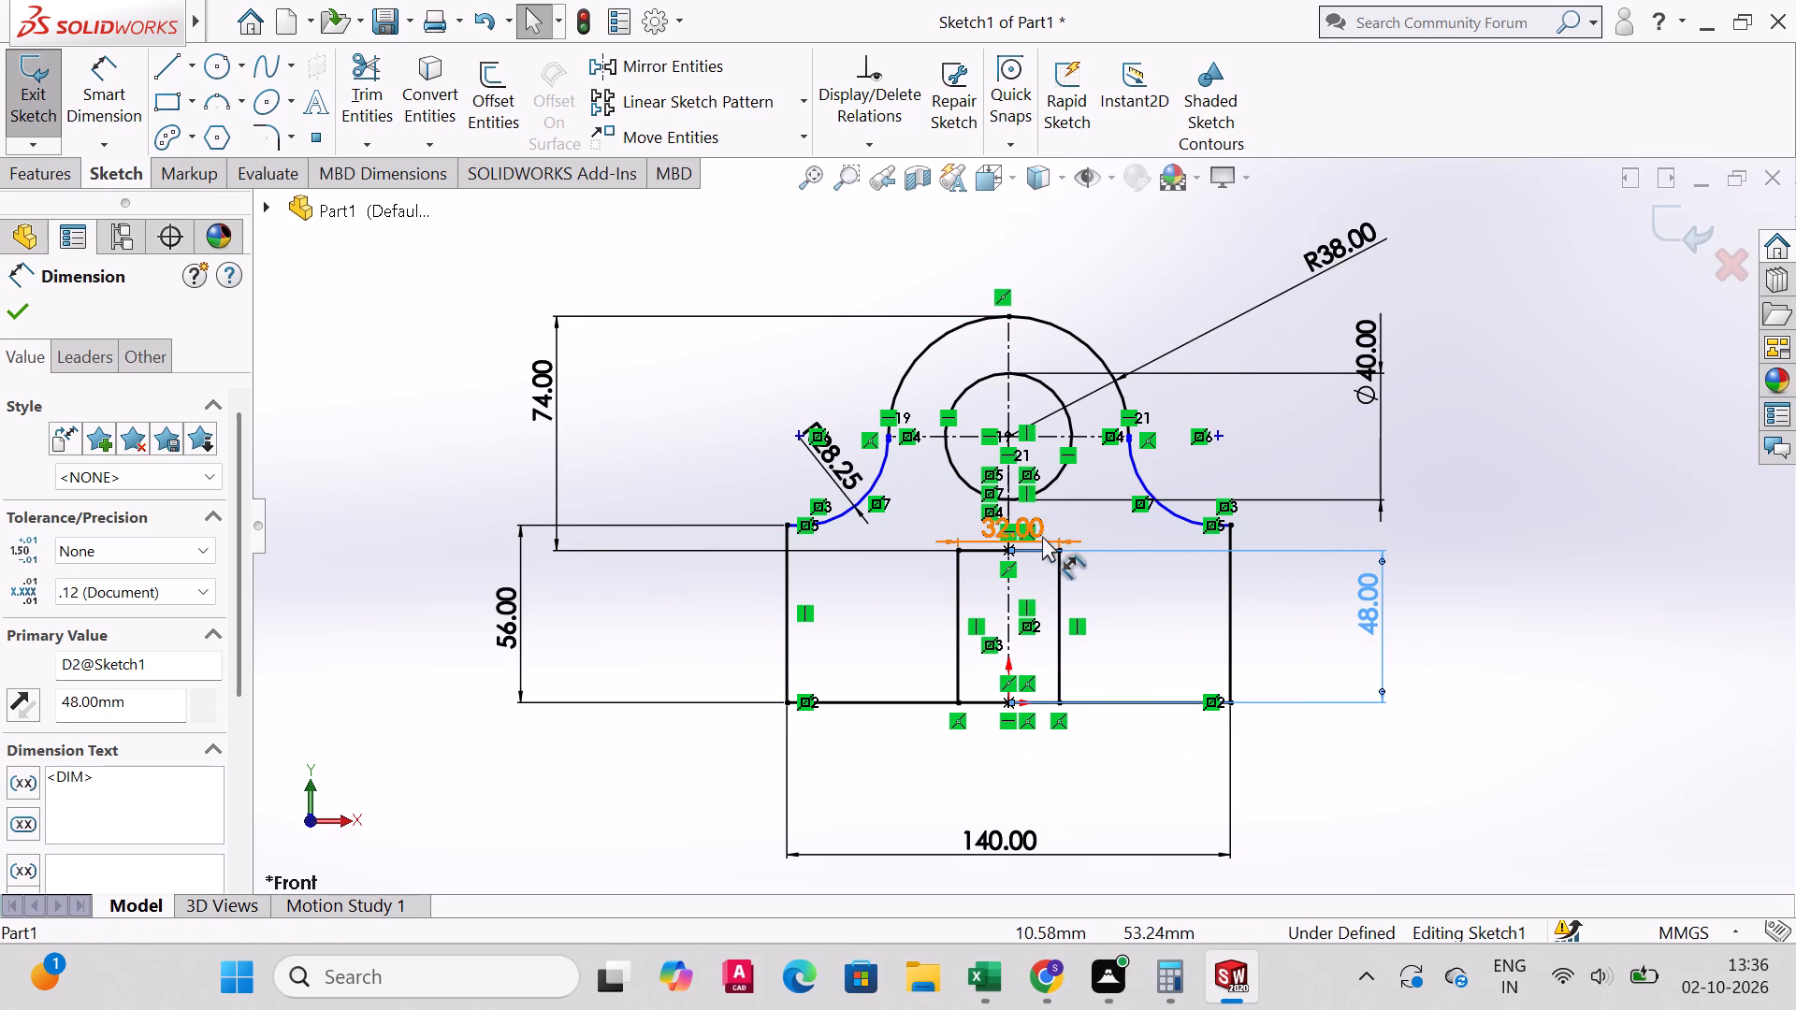
left_click_drag(1042, 536, 1037, 751)
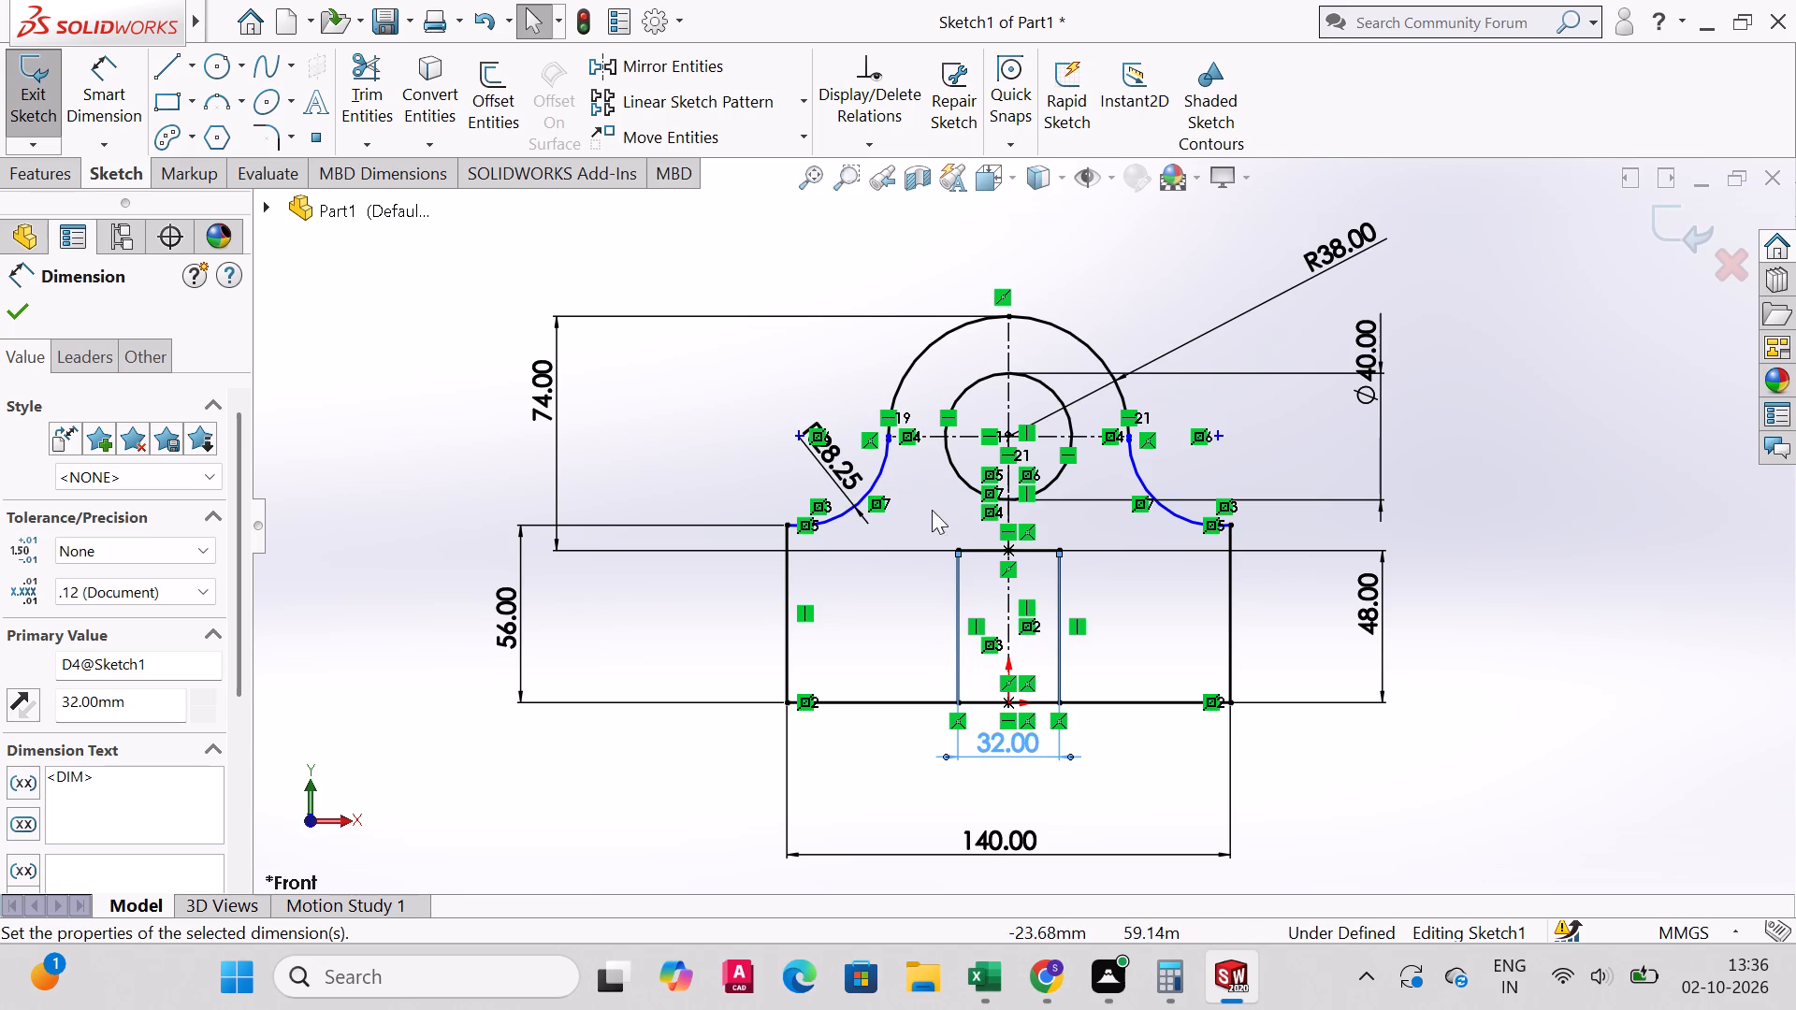
left_click_drag(842, 470, 656, 296)
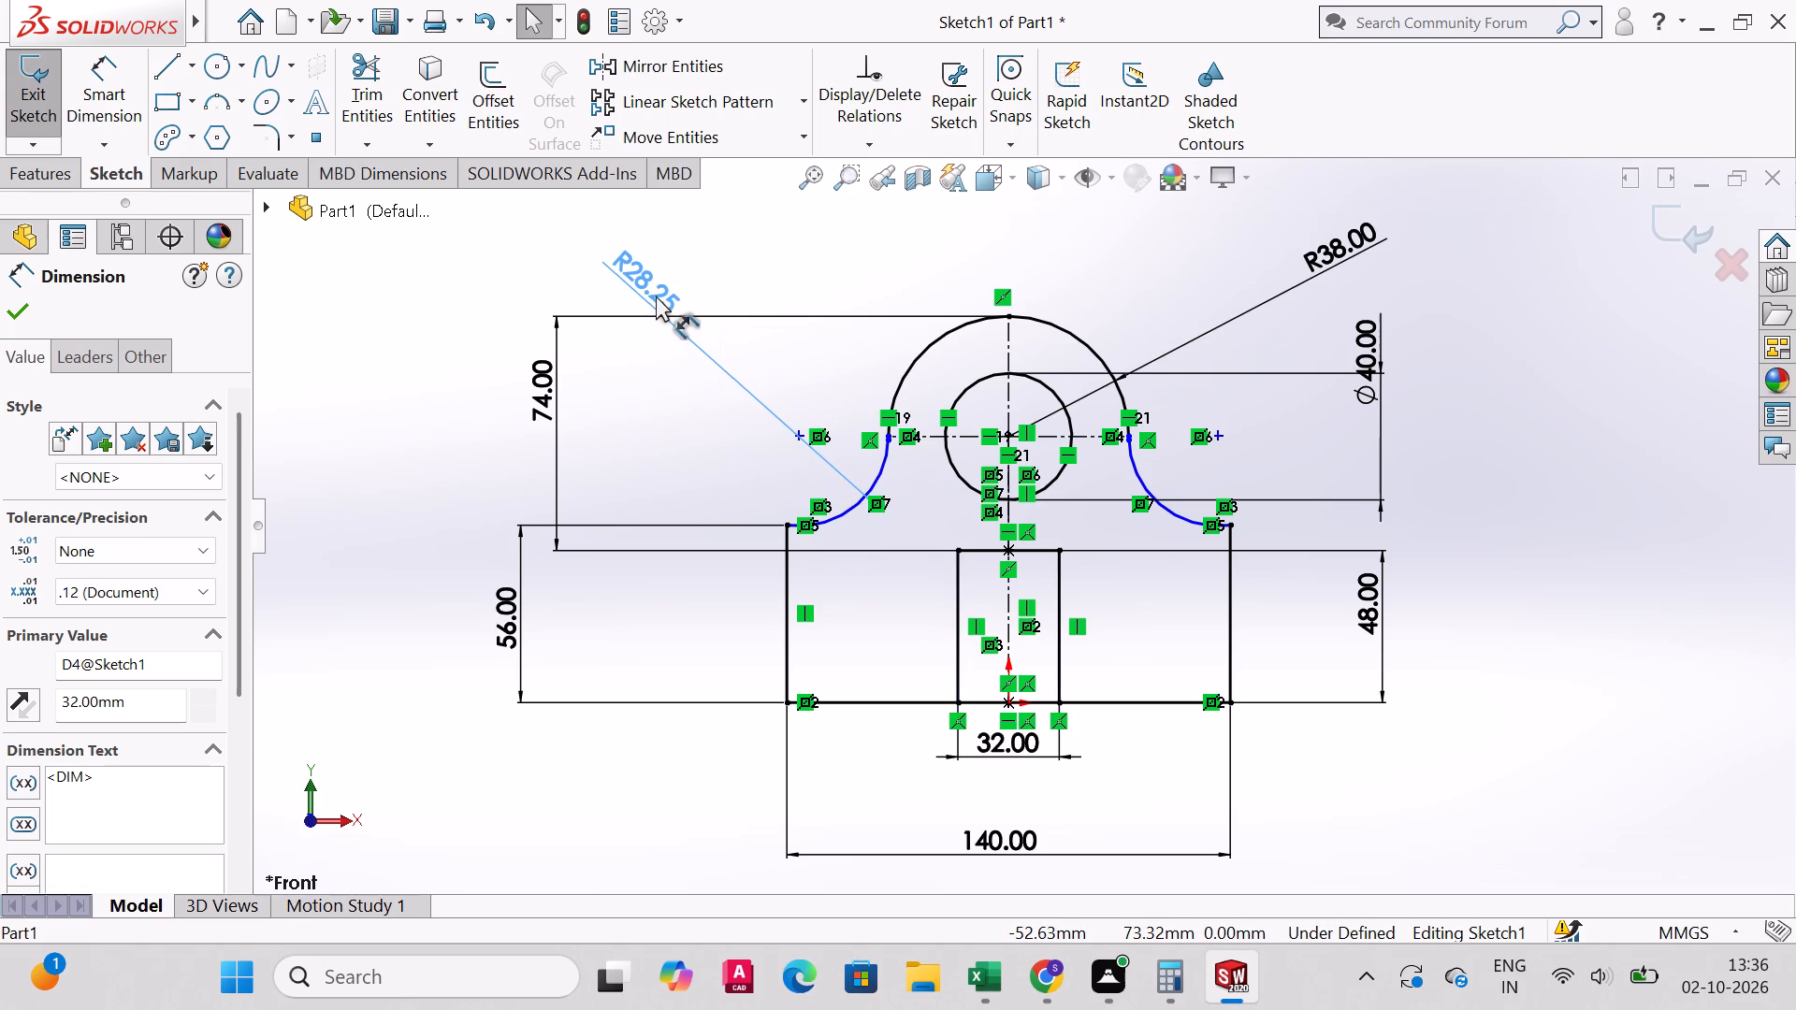
left_click_drag(656, 296, 646, 283)
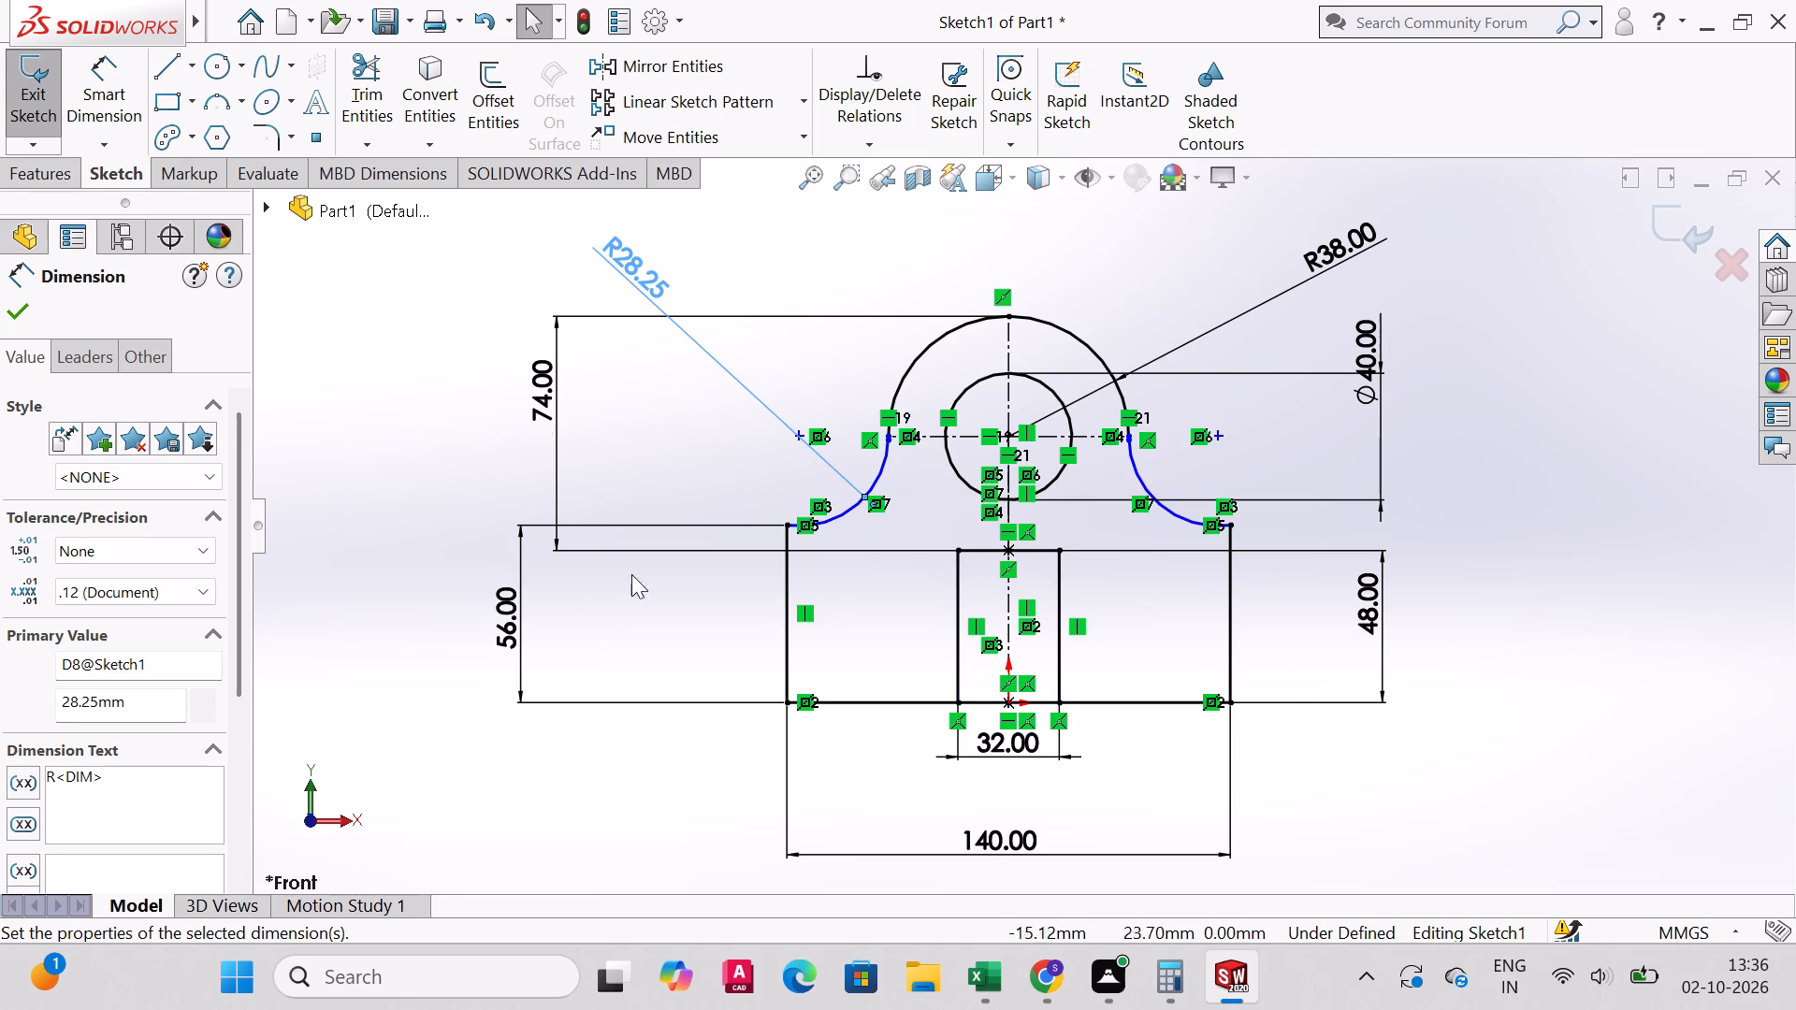
left_click(17, 303)
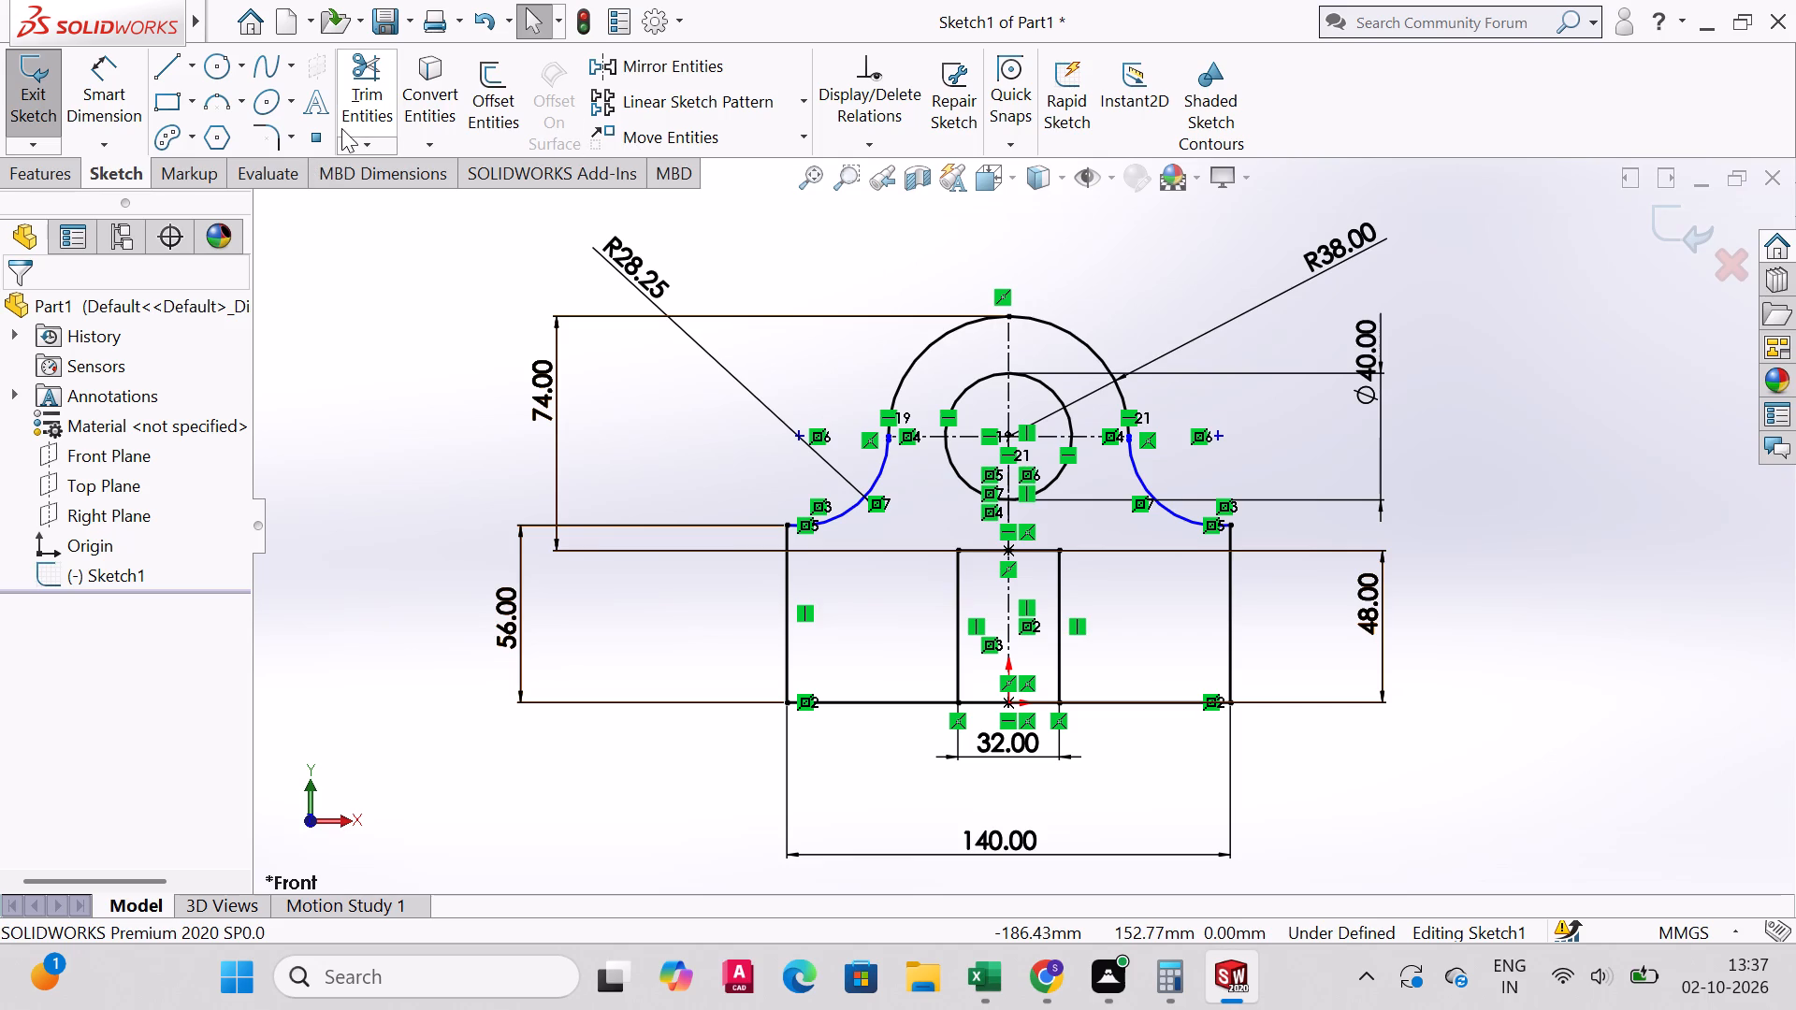
Offset the slot's chained outline 4 mm outward using the reversed direction, with the offset dimension added.
left_click(503, 100)
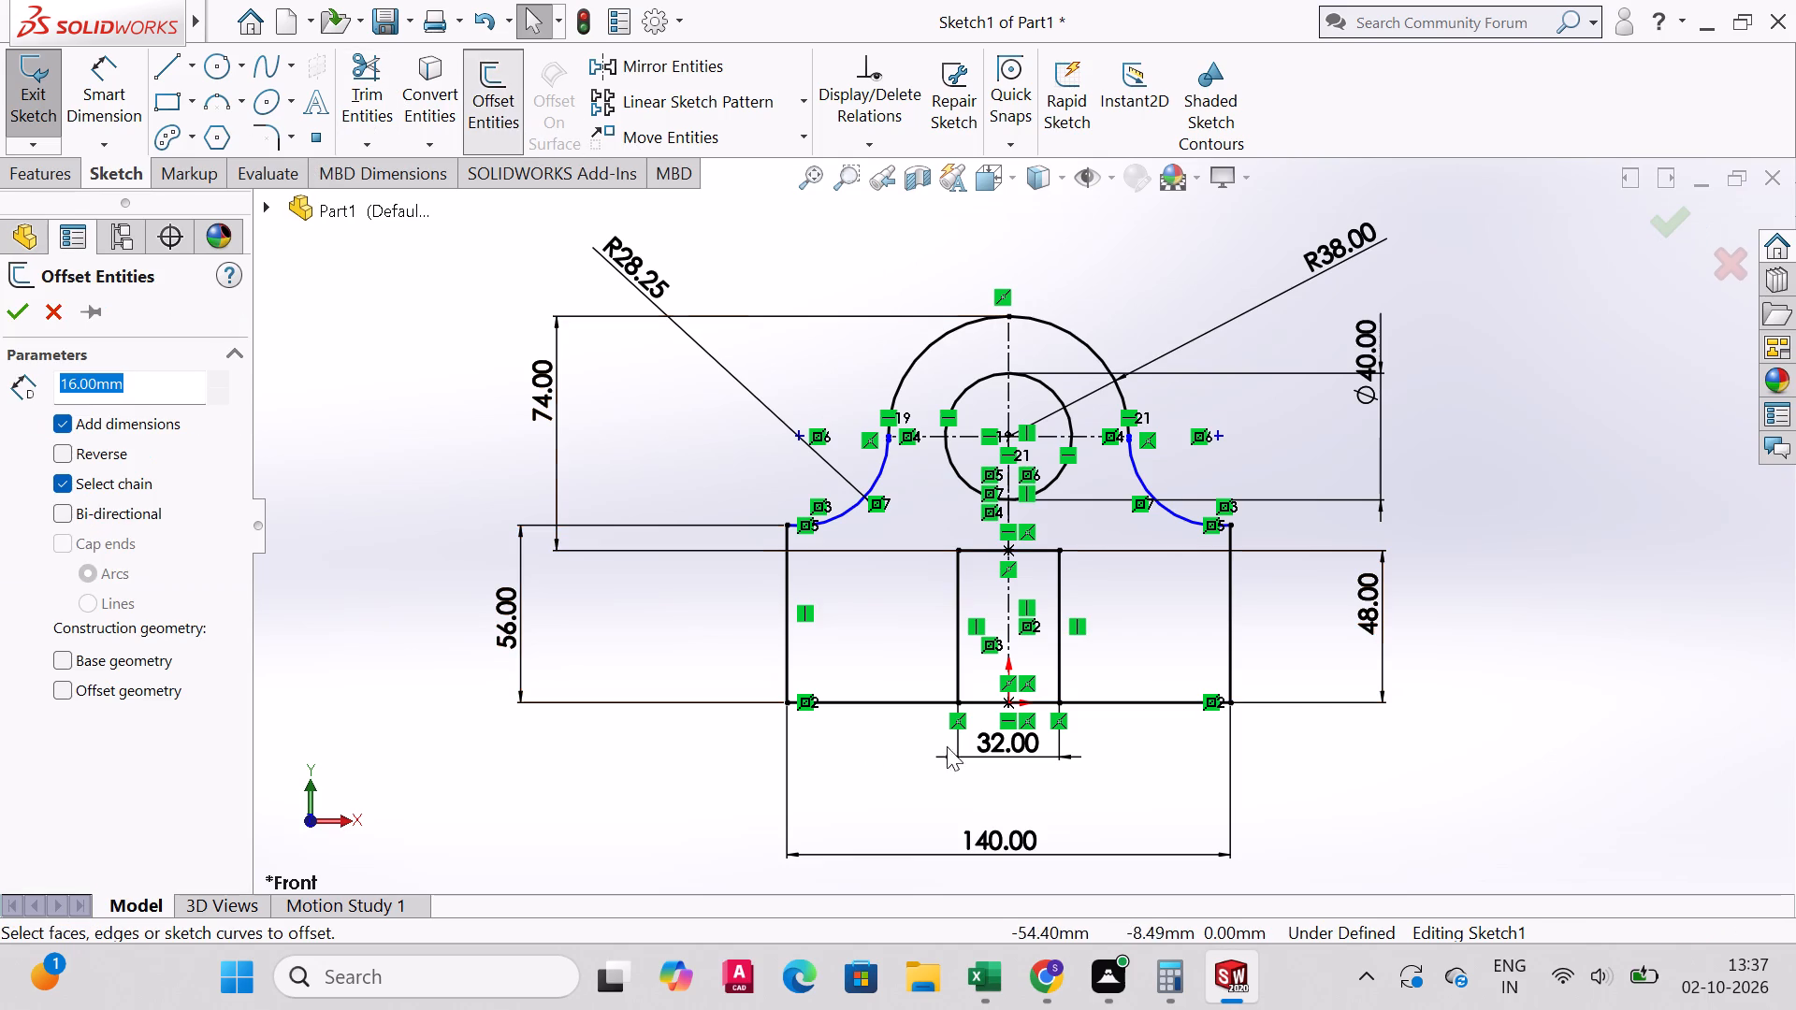
left_click(1059, 622)
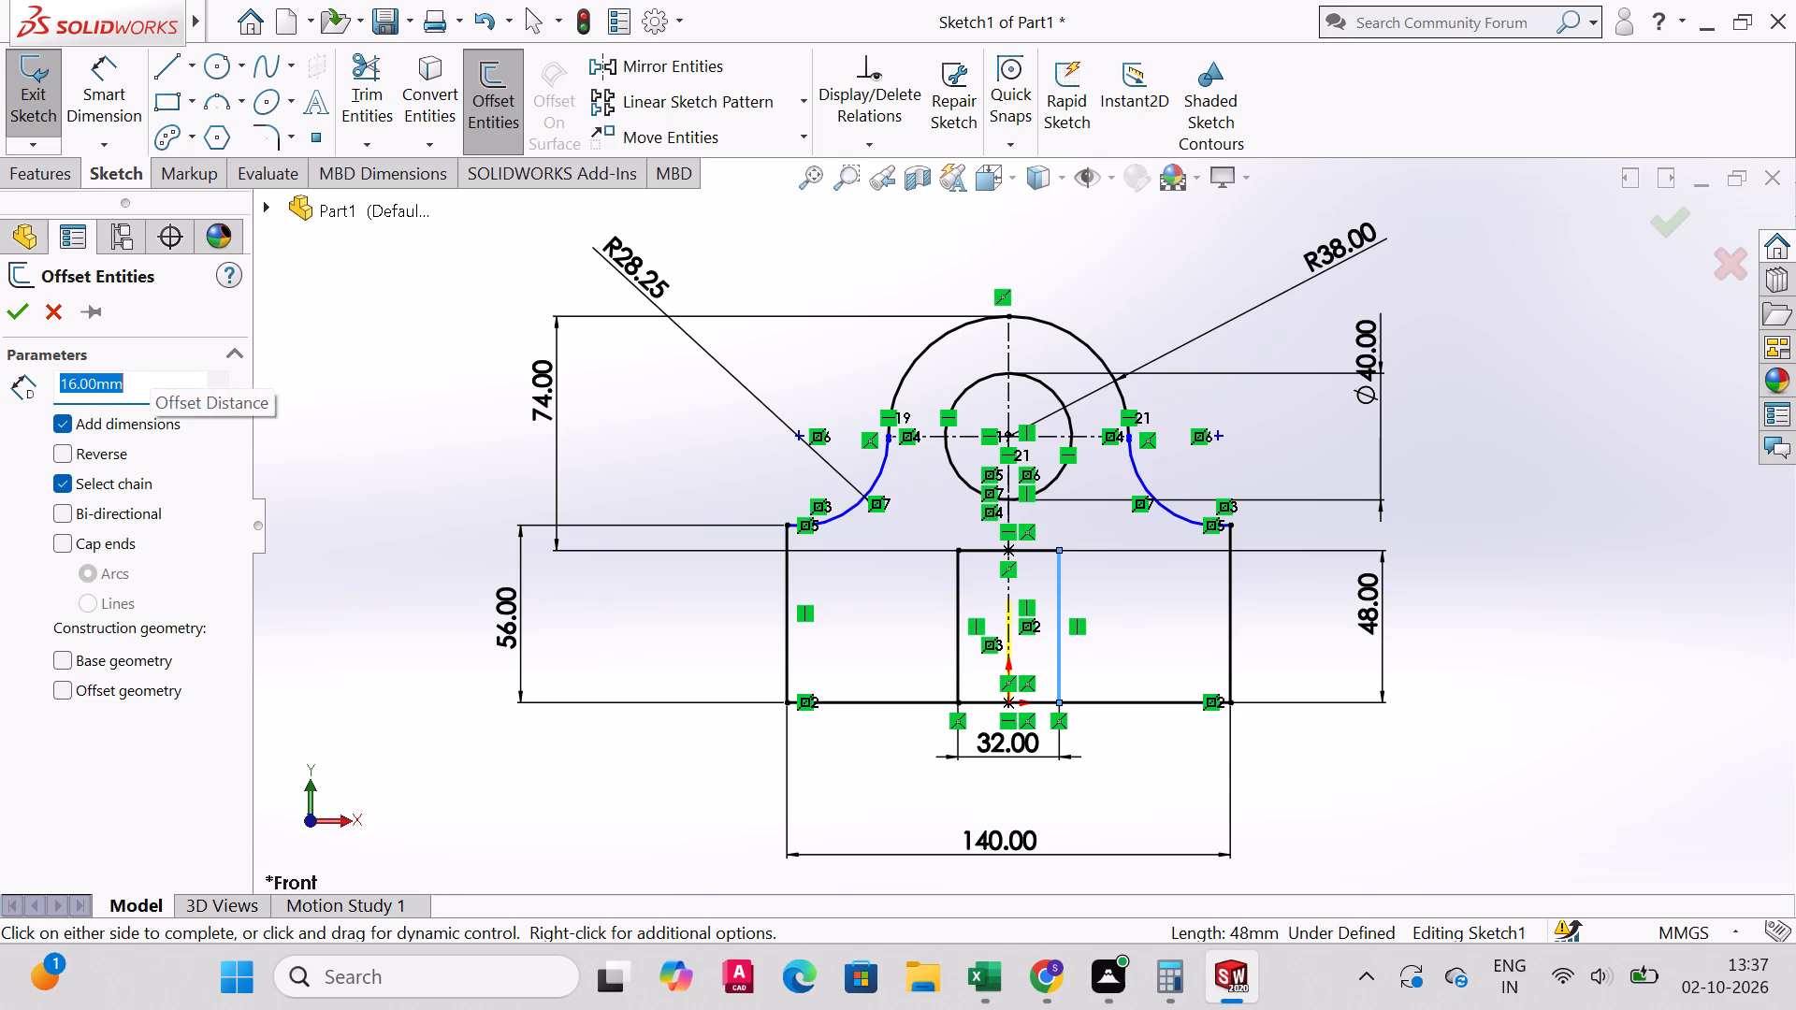
left_click_drag(154, 387, 0, 404)
key("4")
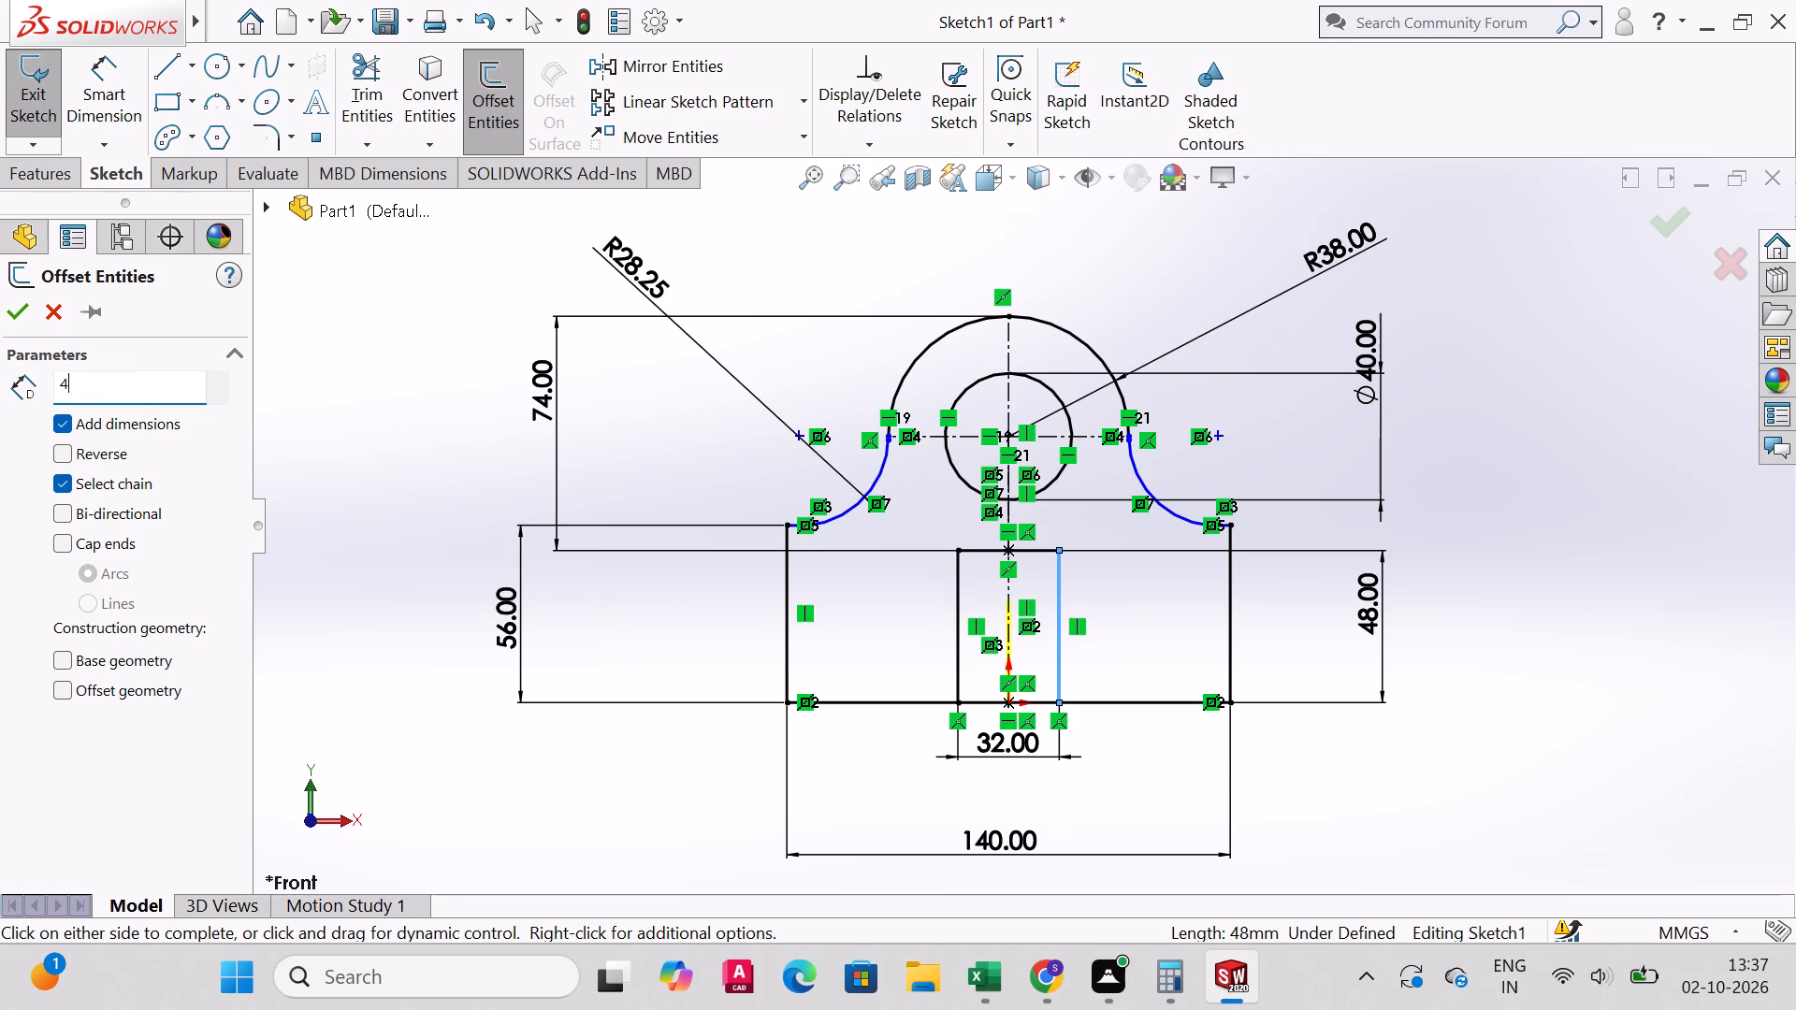
left_click(14, 306)
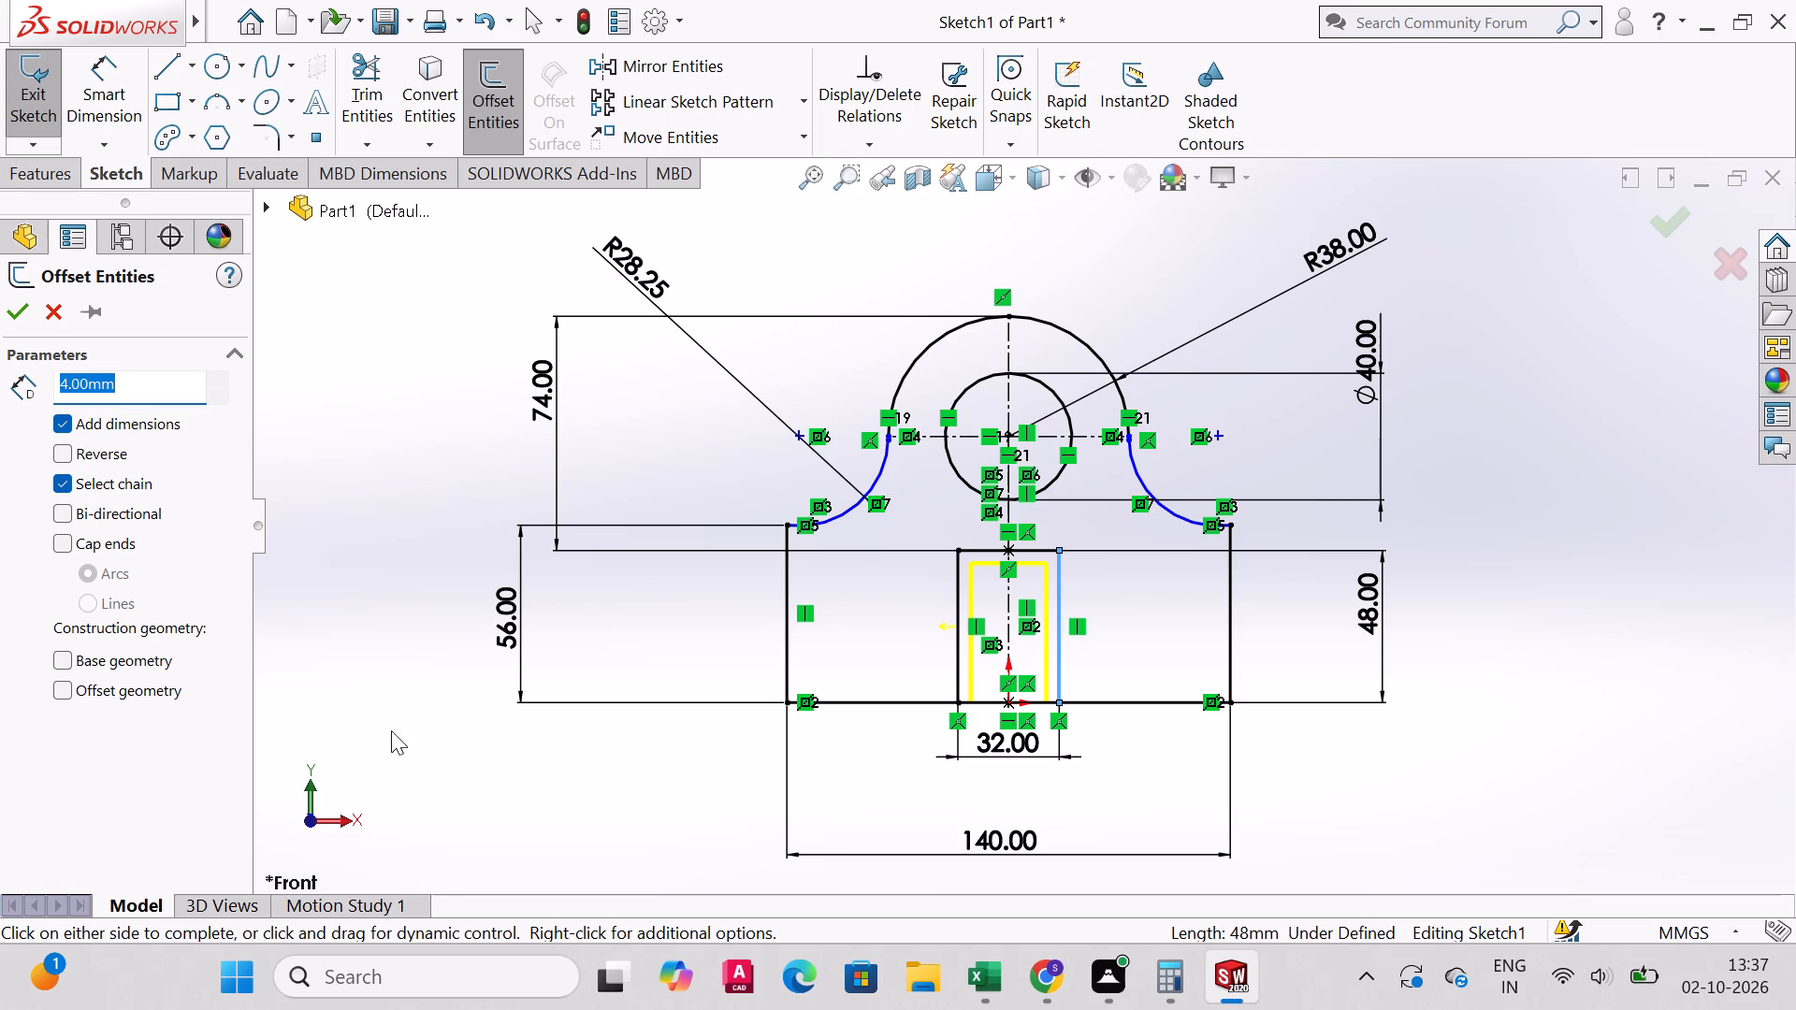
left_click(98, 456)
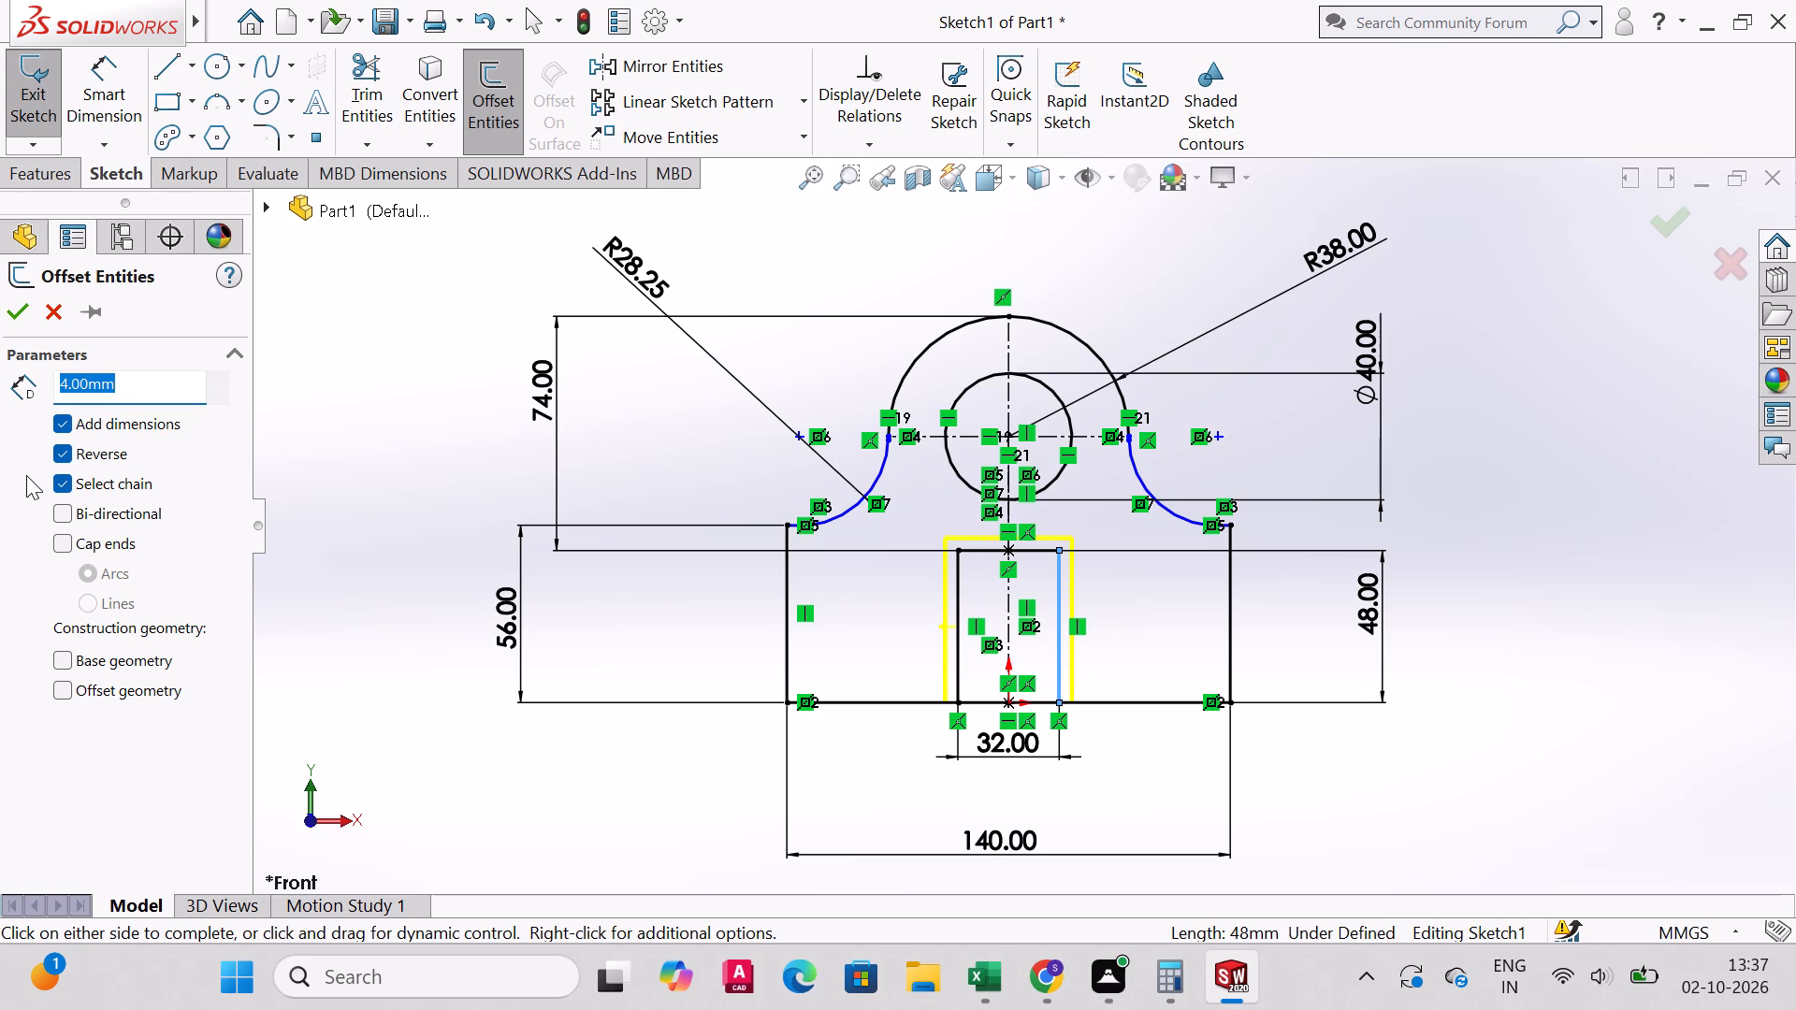
left_click(4, 313)
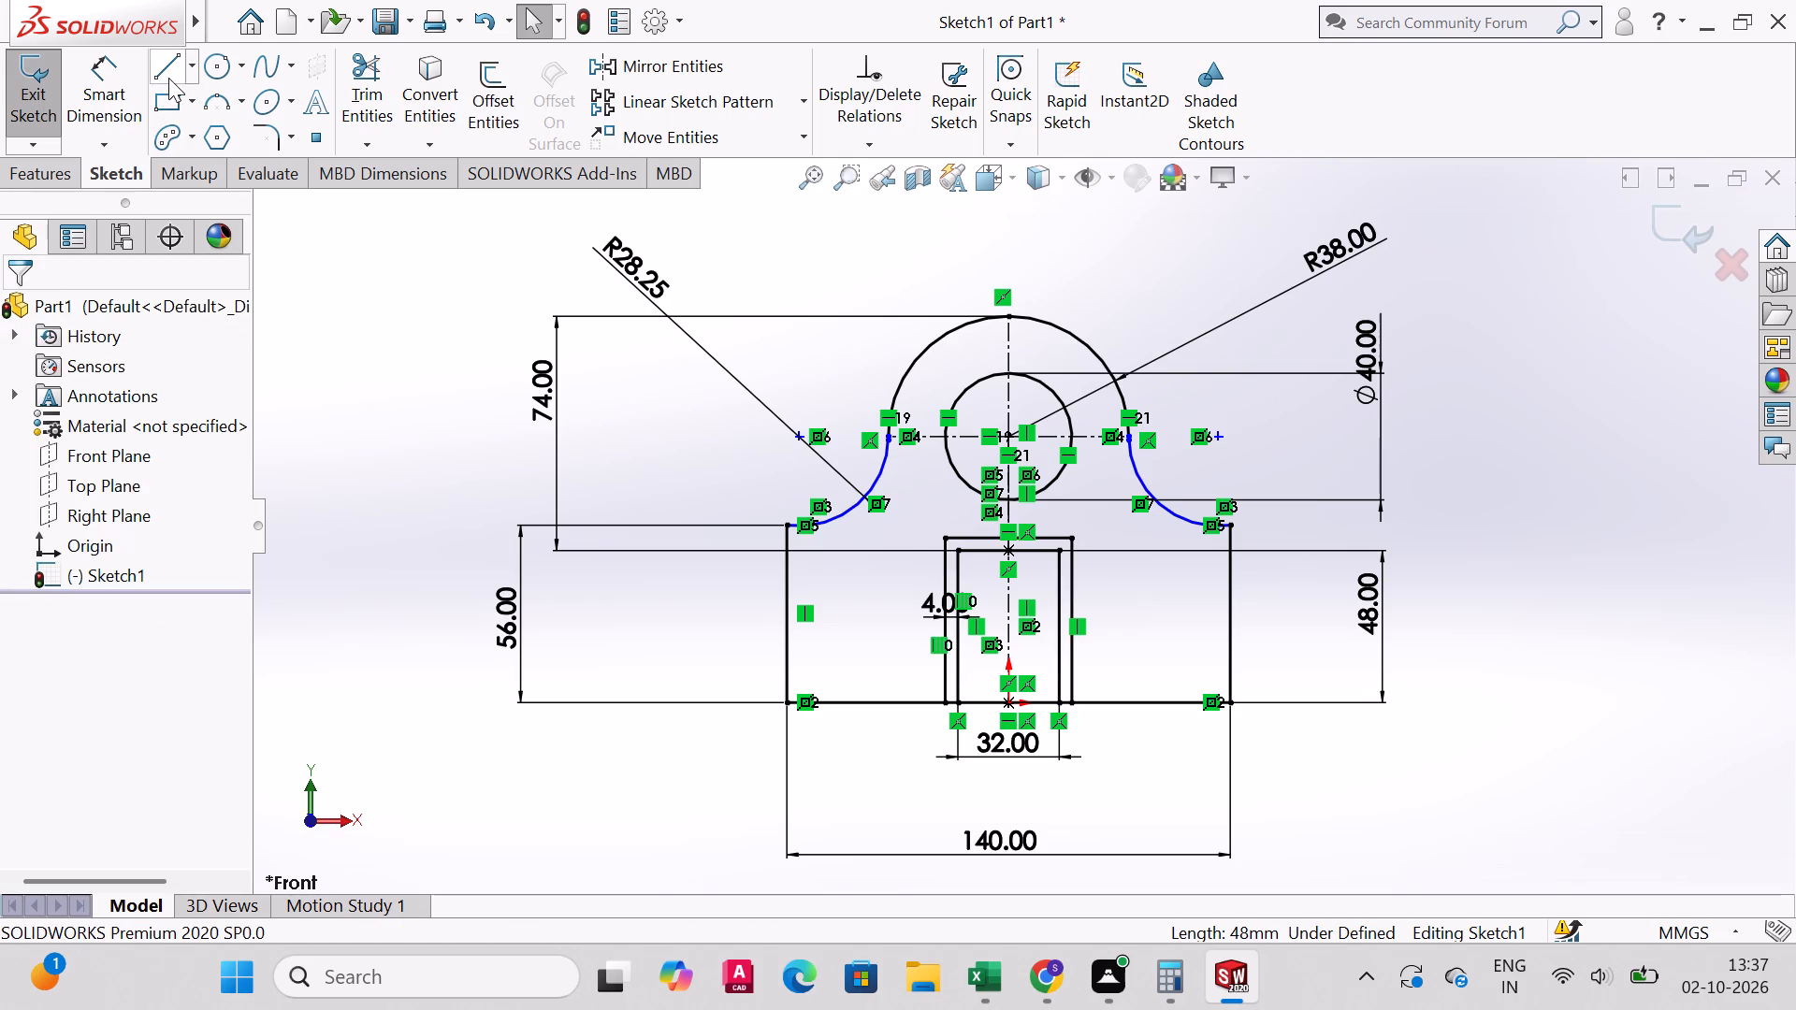
Trim away the offset outline's top line on both sides of the centerline, keeping its two vertical lines.
left_click(364, 63)
scroll(1027, 581, "up", 1)
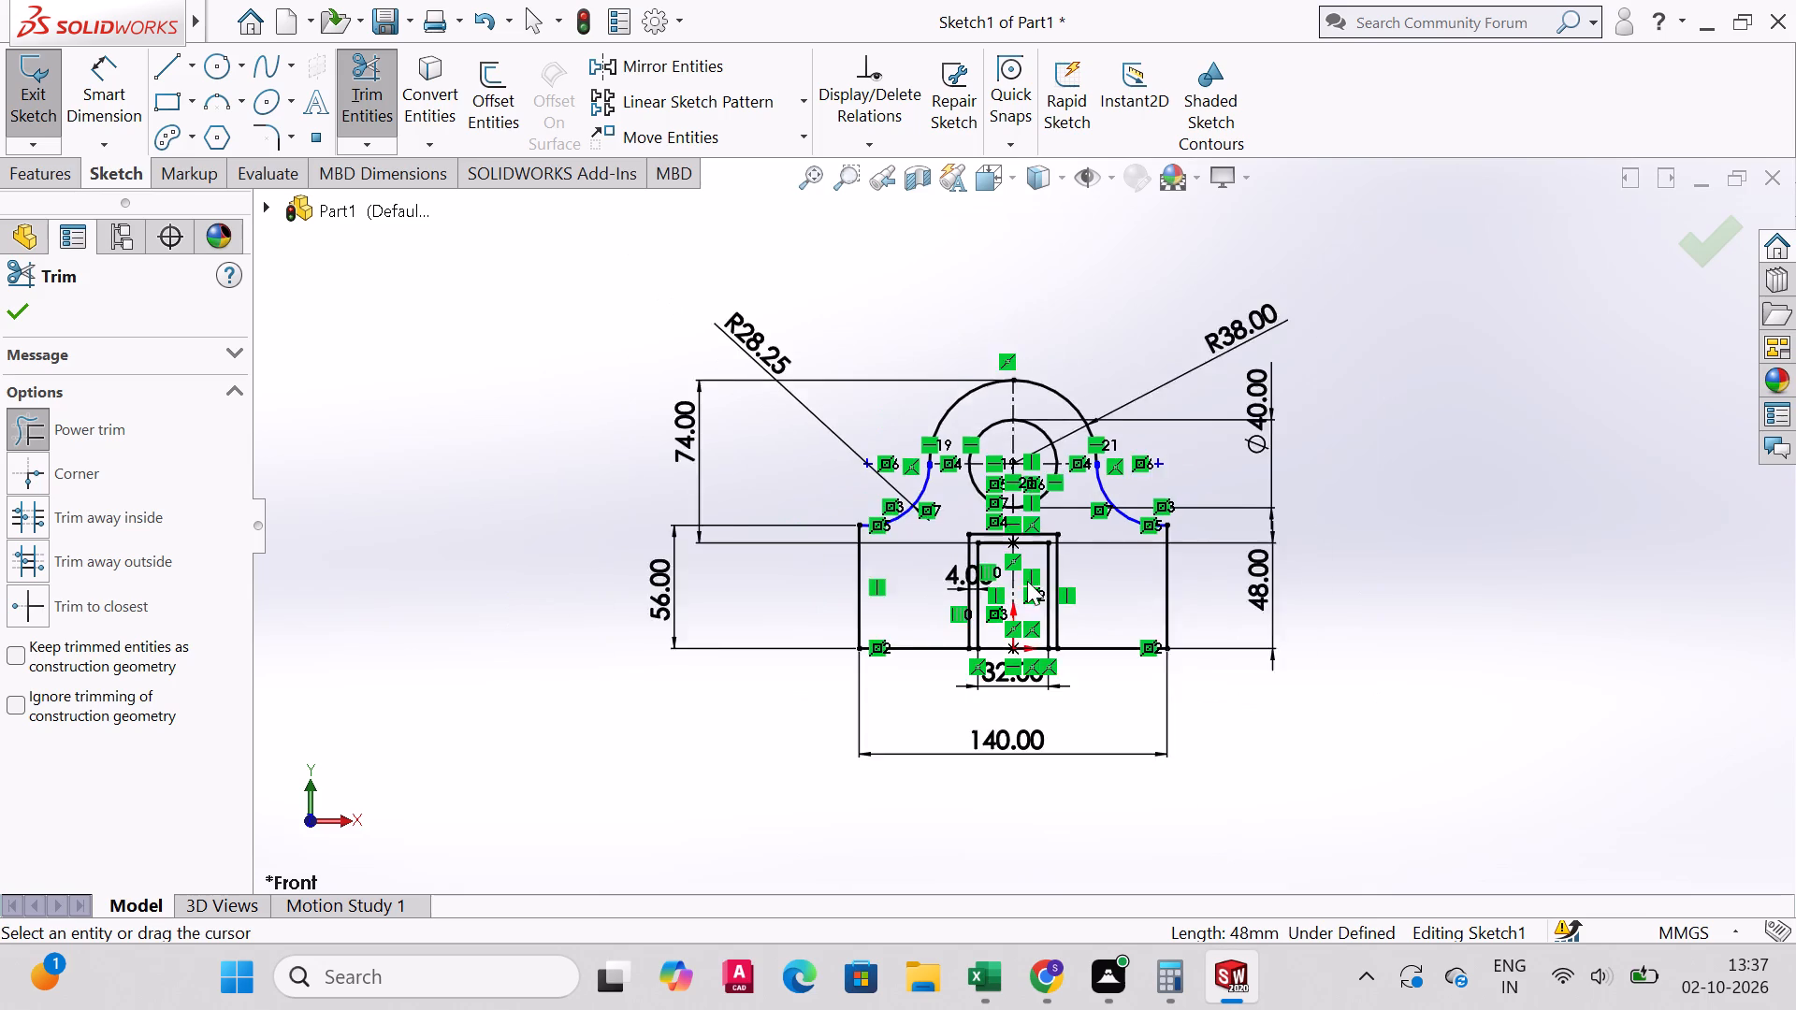
scroll(1027, 581, "up", 2)
scroll(1045, 540, "down", 9)
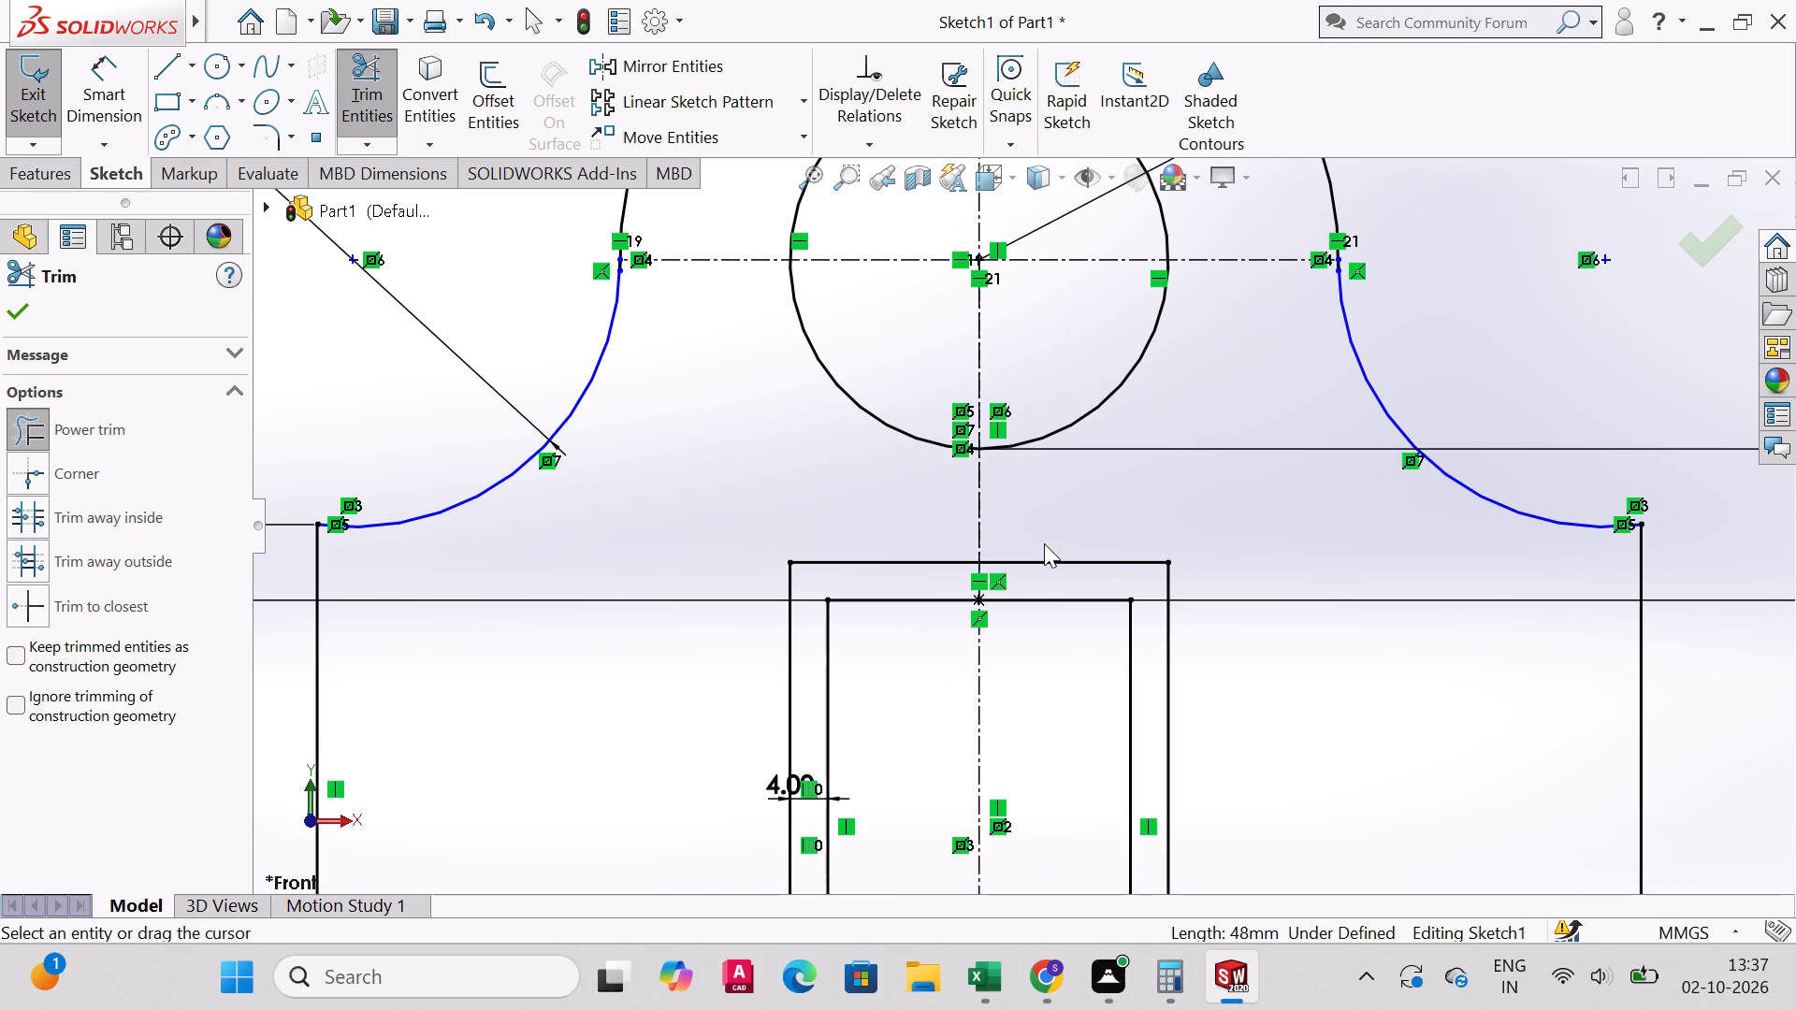
left_click_drag(1046, 538, 1047, 560)
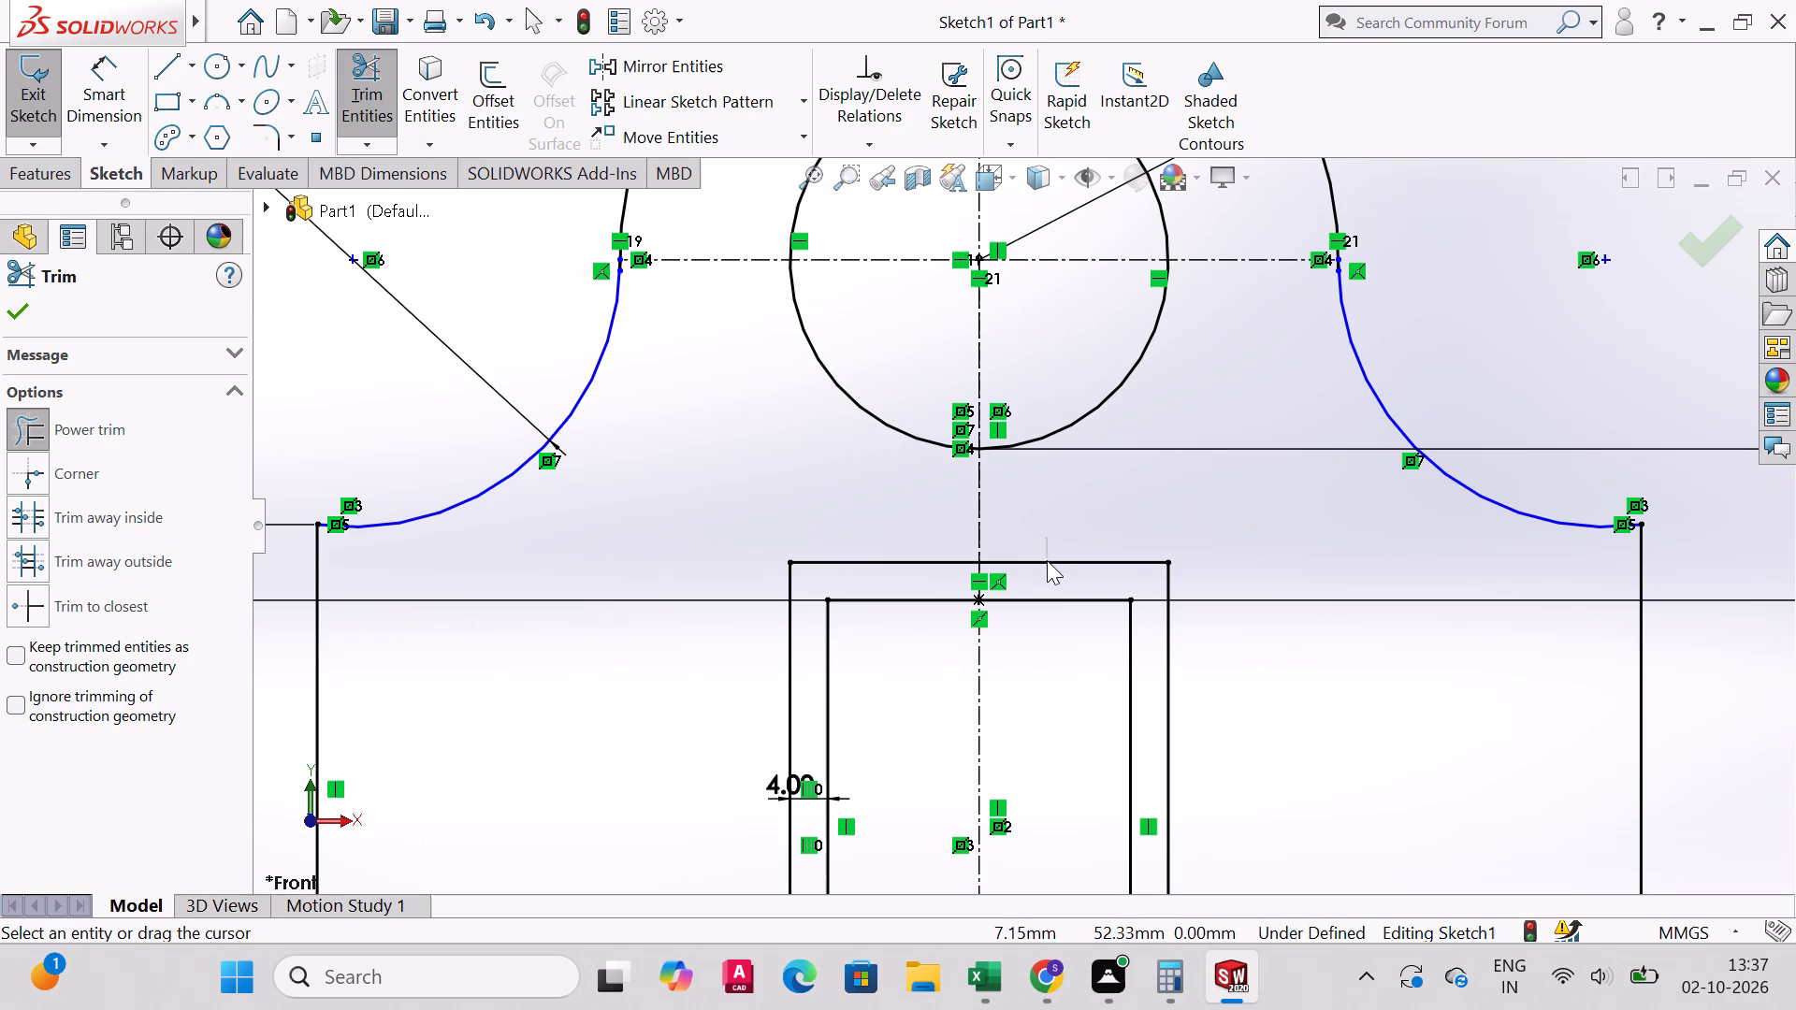
left_click_drag(1047, 560, 1047, 567)
left_click_drag(893, 521, 895, 566)
left_click_drag(764, 575, 802, 581)
key("ctrl+z")
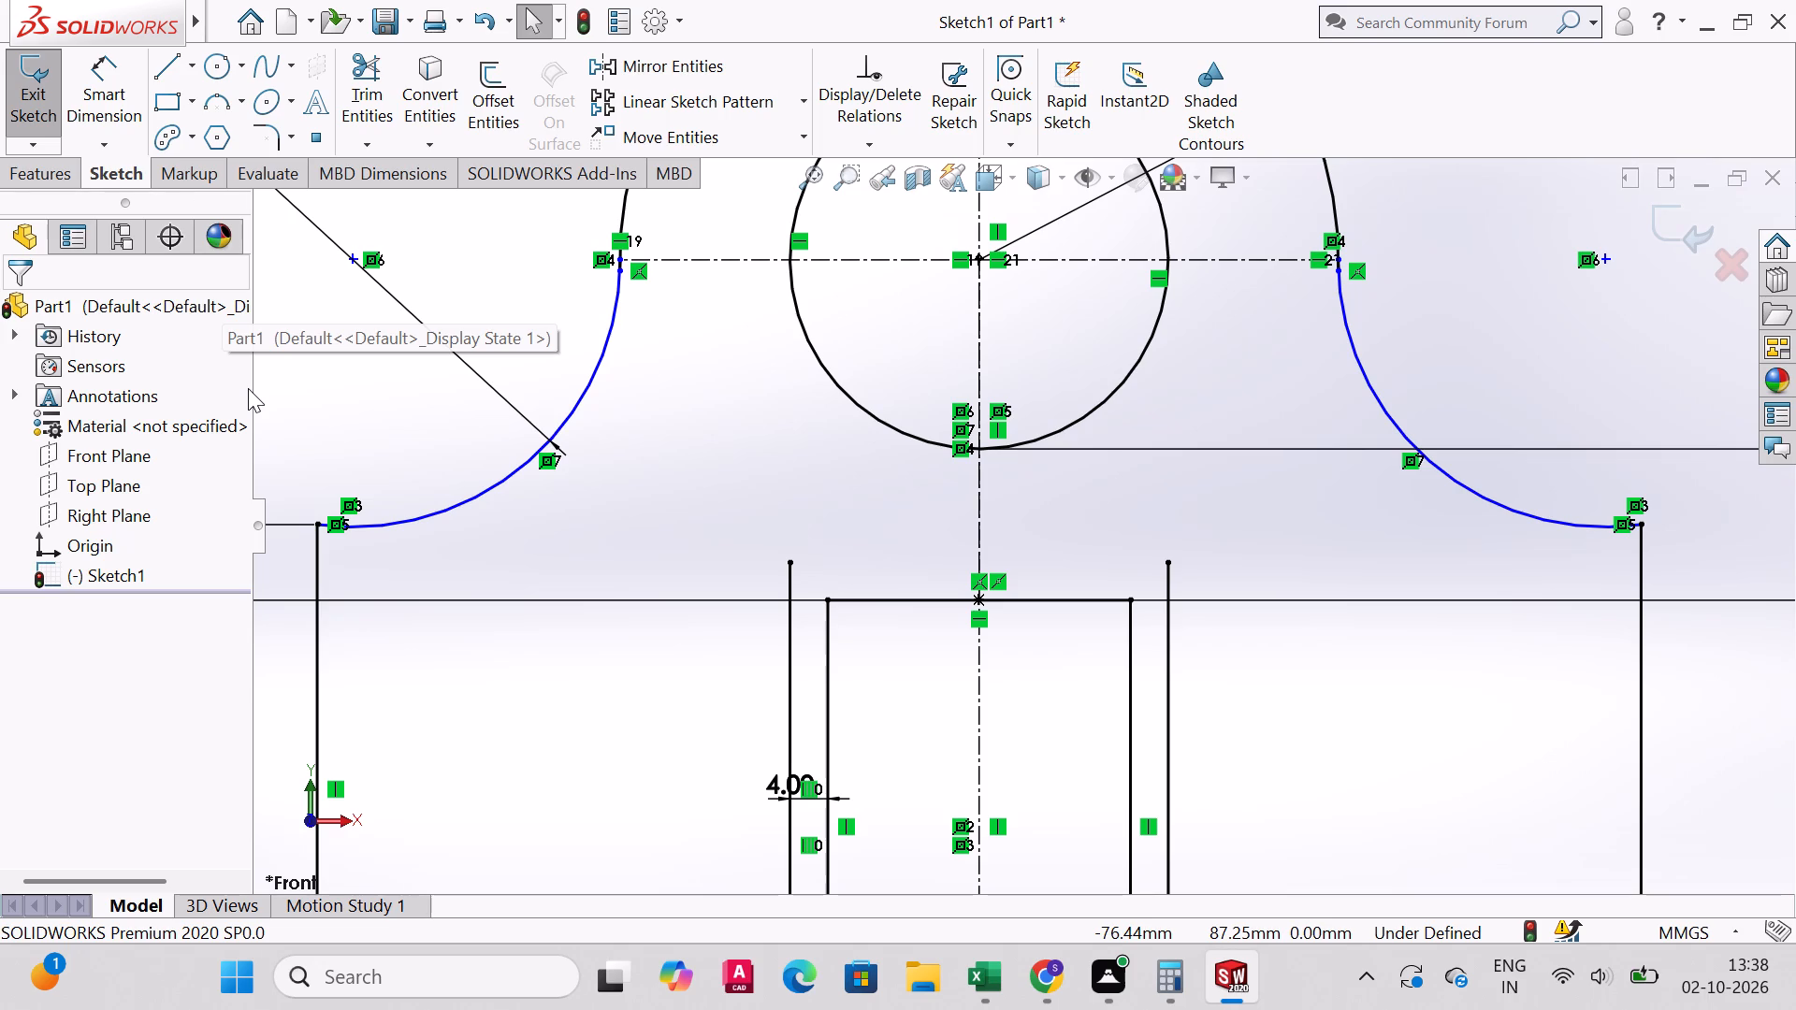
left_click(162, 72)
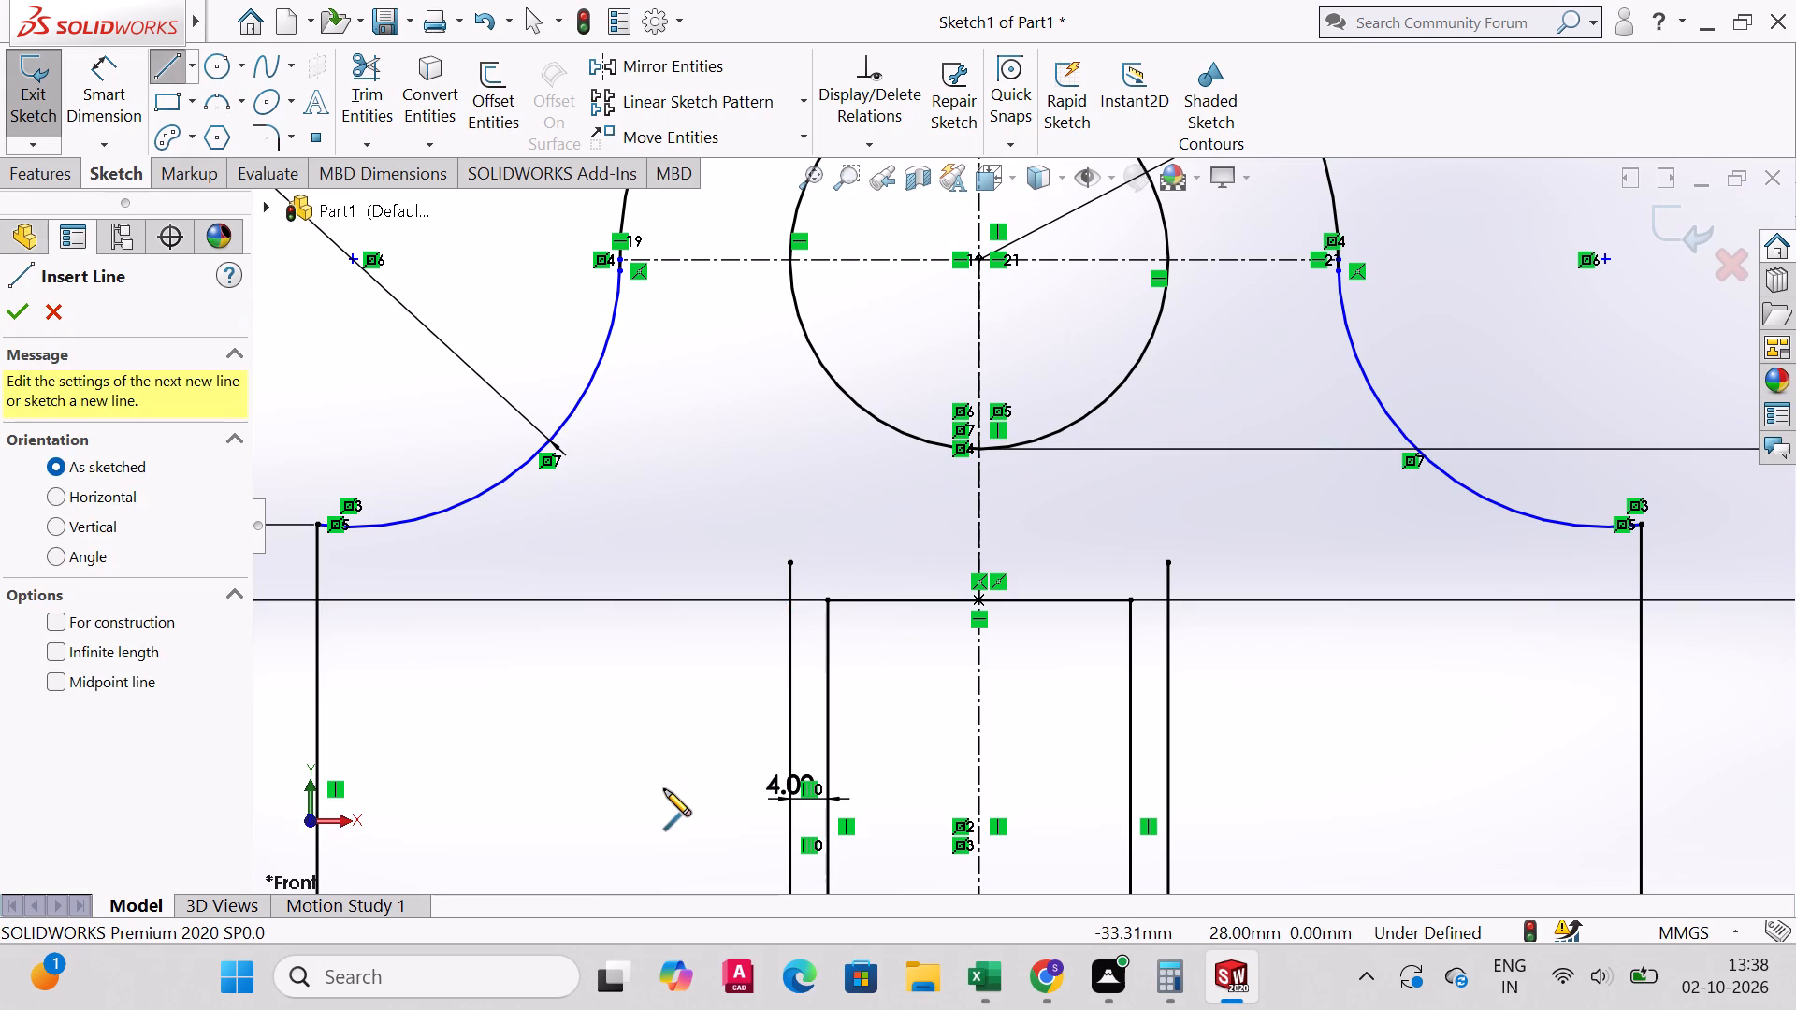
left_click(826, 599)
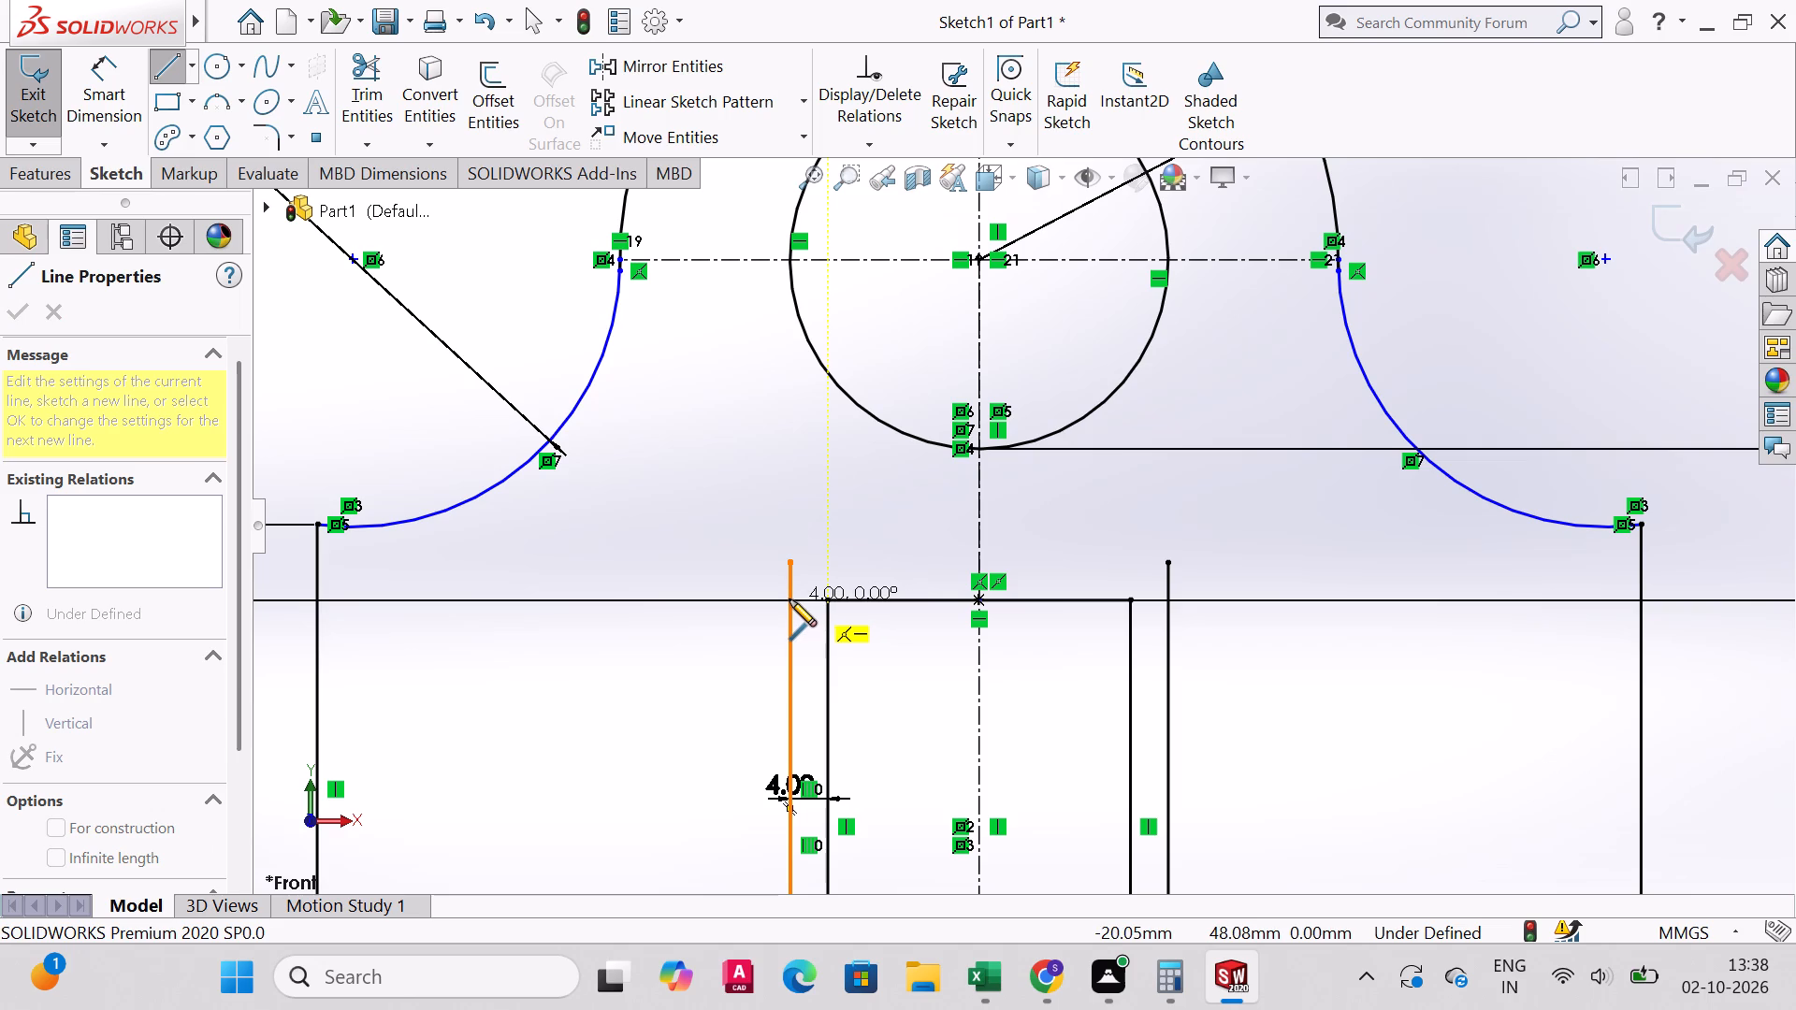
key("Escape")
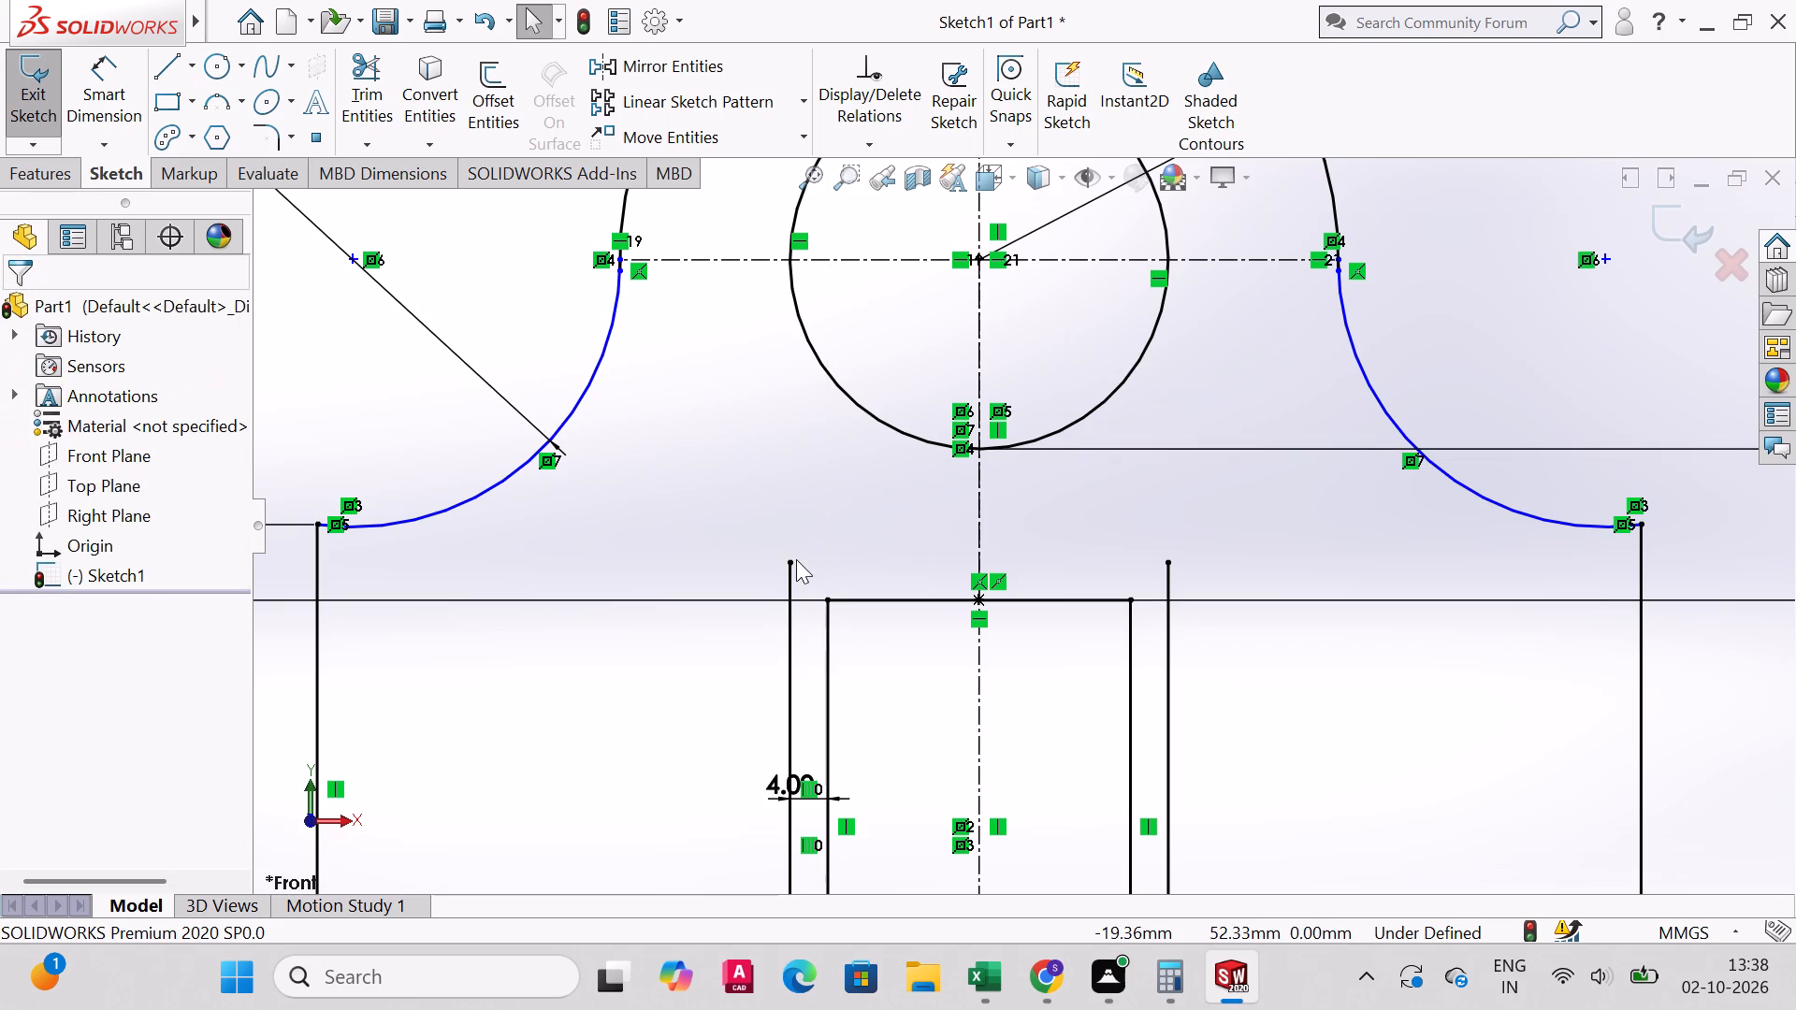
Dimension the length of the left vertical offset line beside the slot as a driven dimension.
scroll(804, 686, "down", 3)
scroll(816, 715, "up", 6)
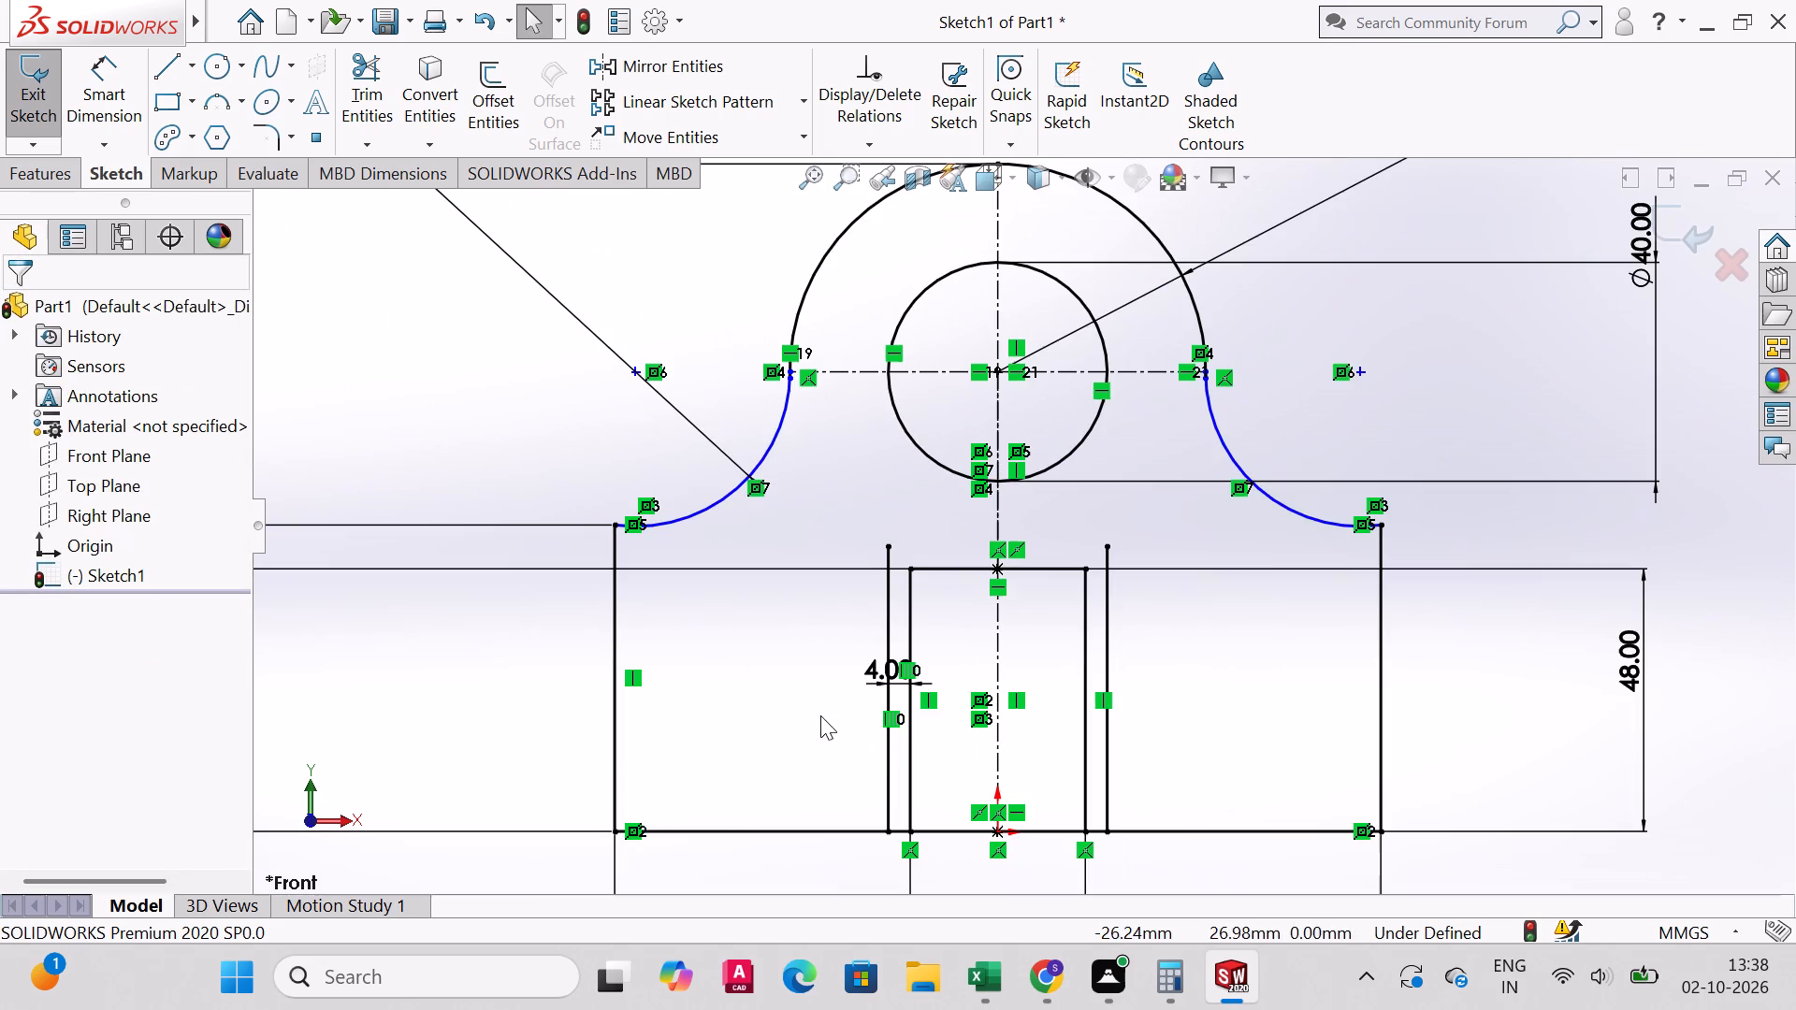
left_click(119, 81)
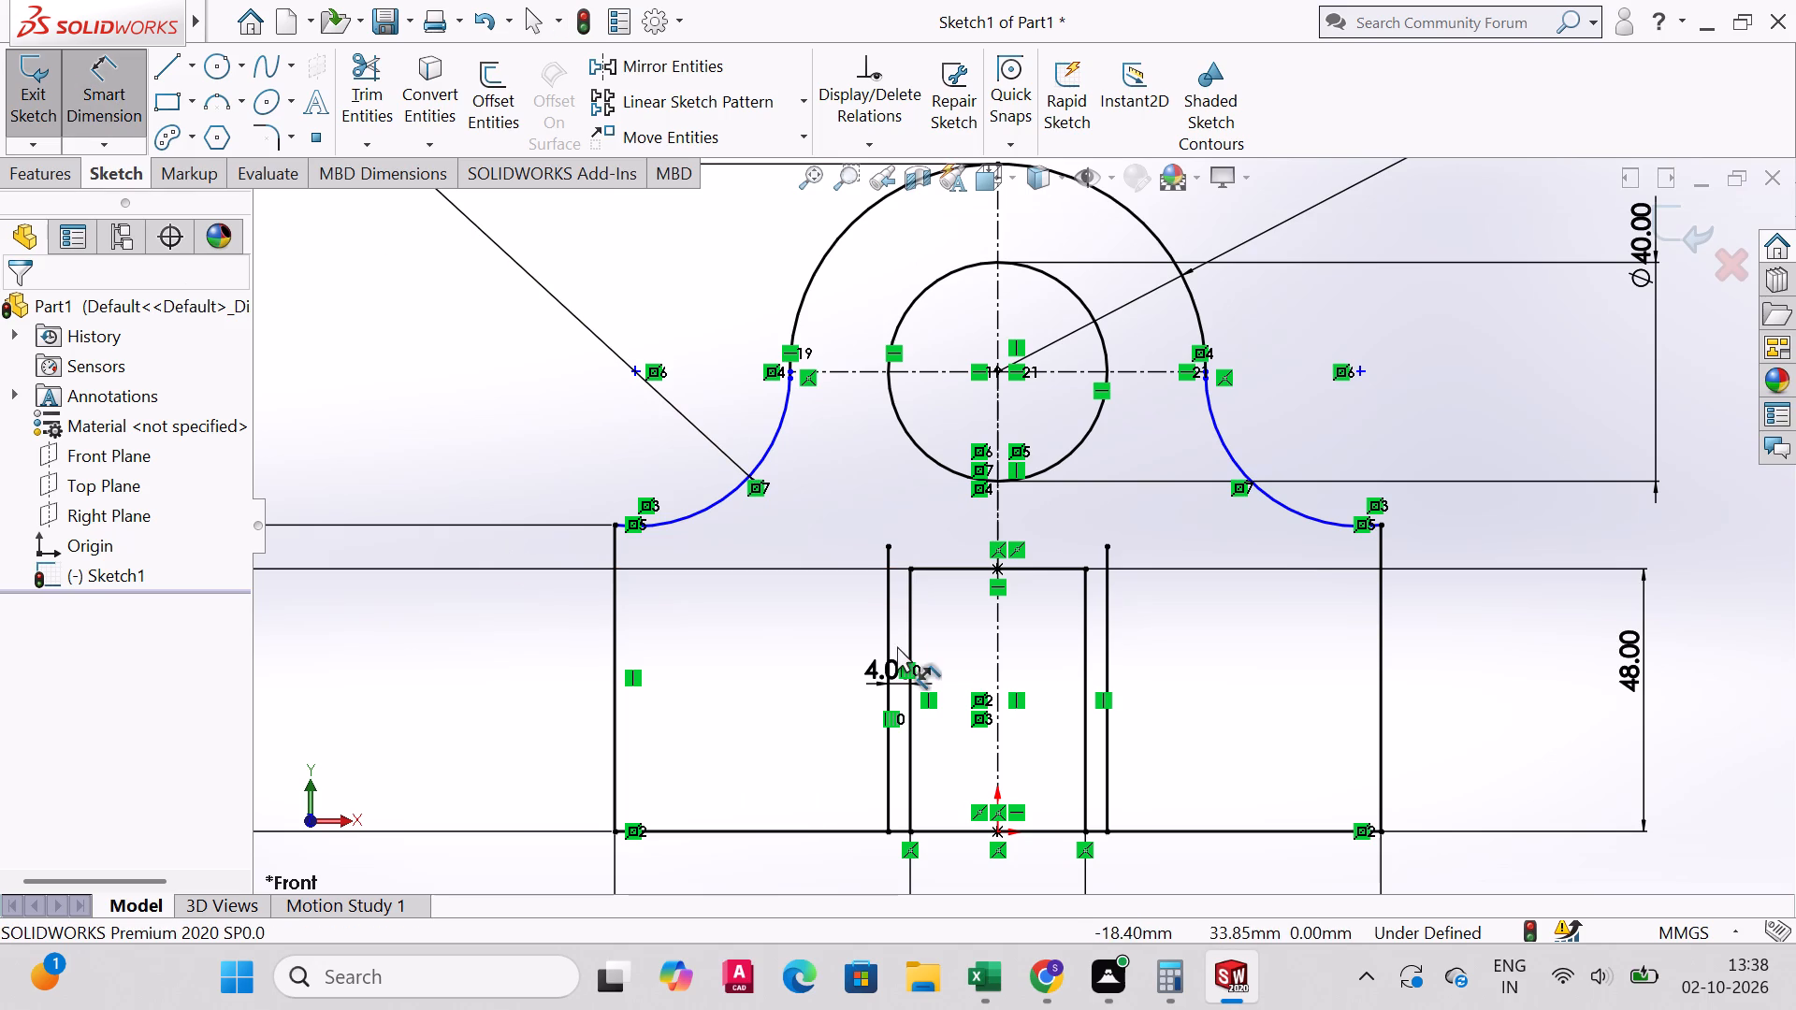
left_click(887, 641)
left_click(809, 691)
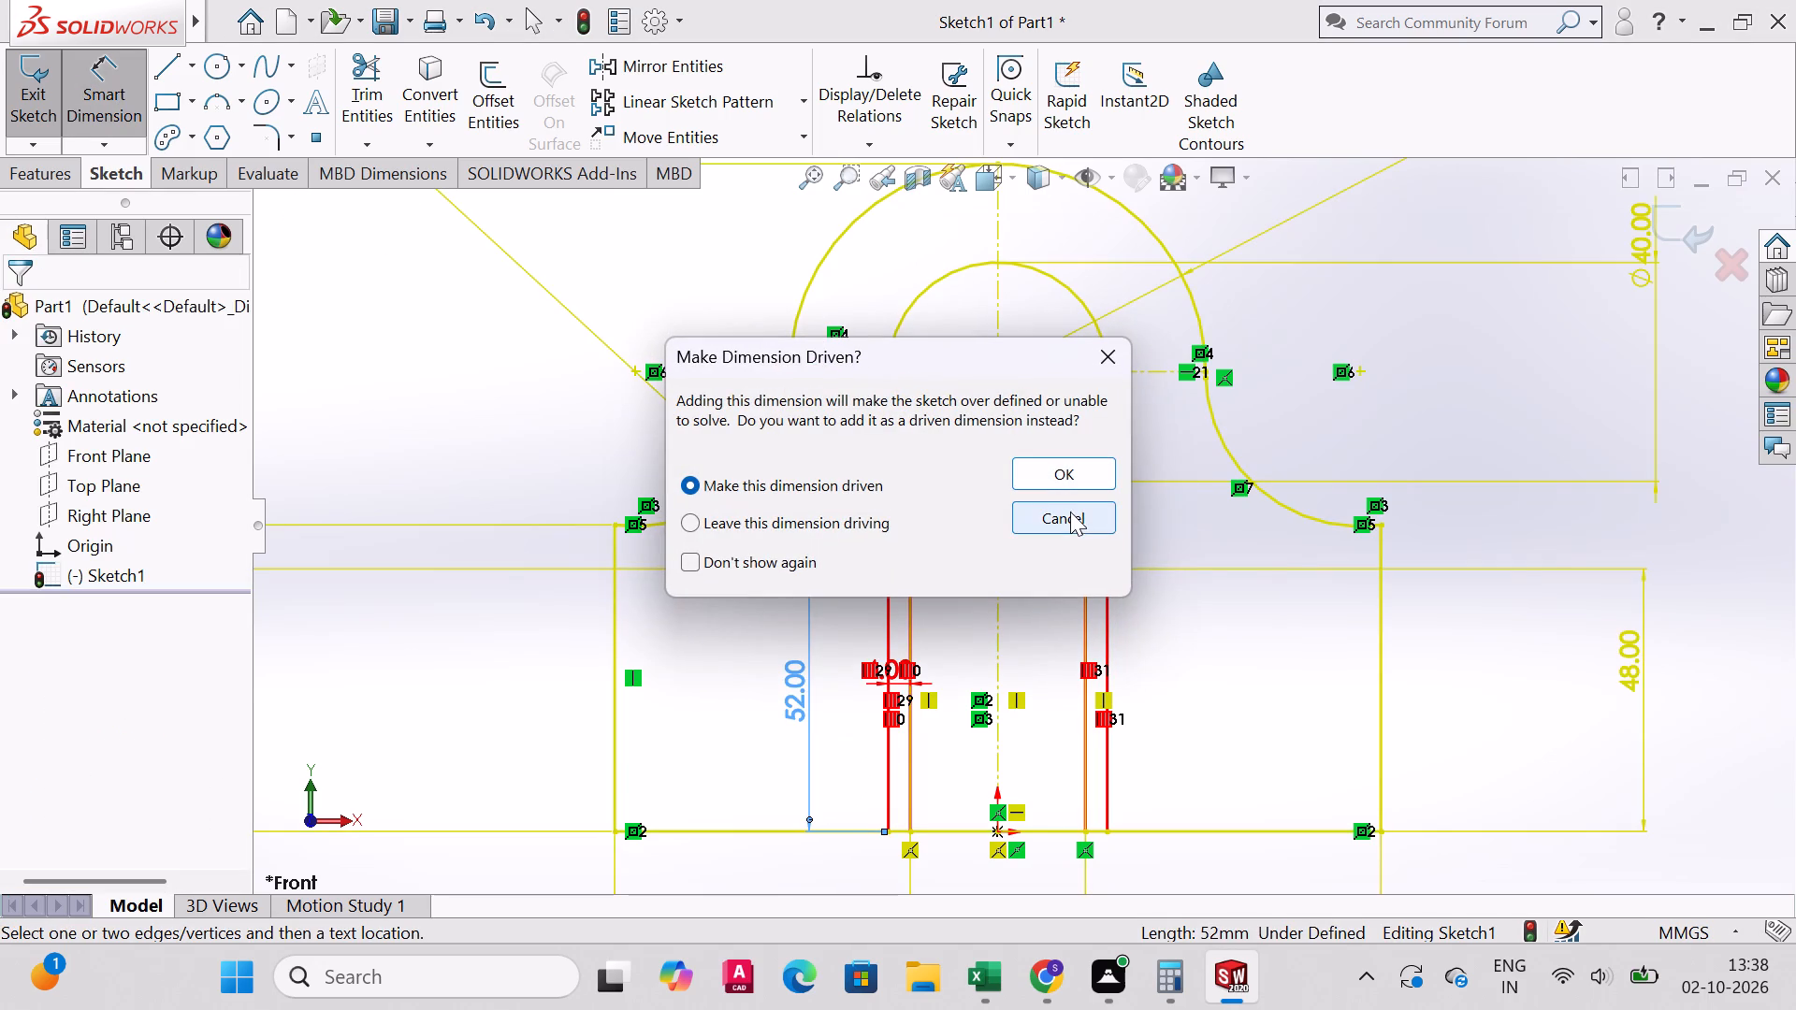
left_click(1072, 479)
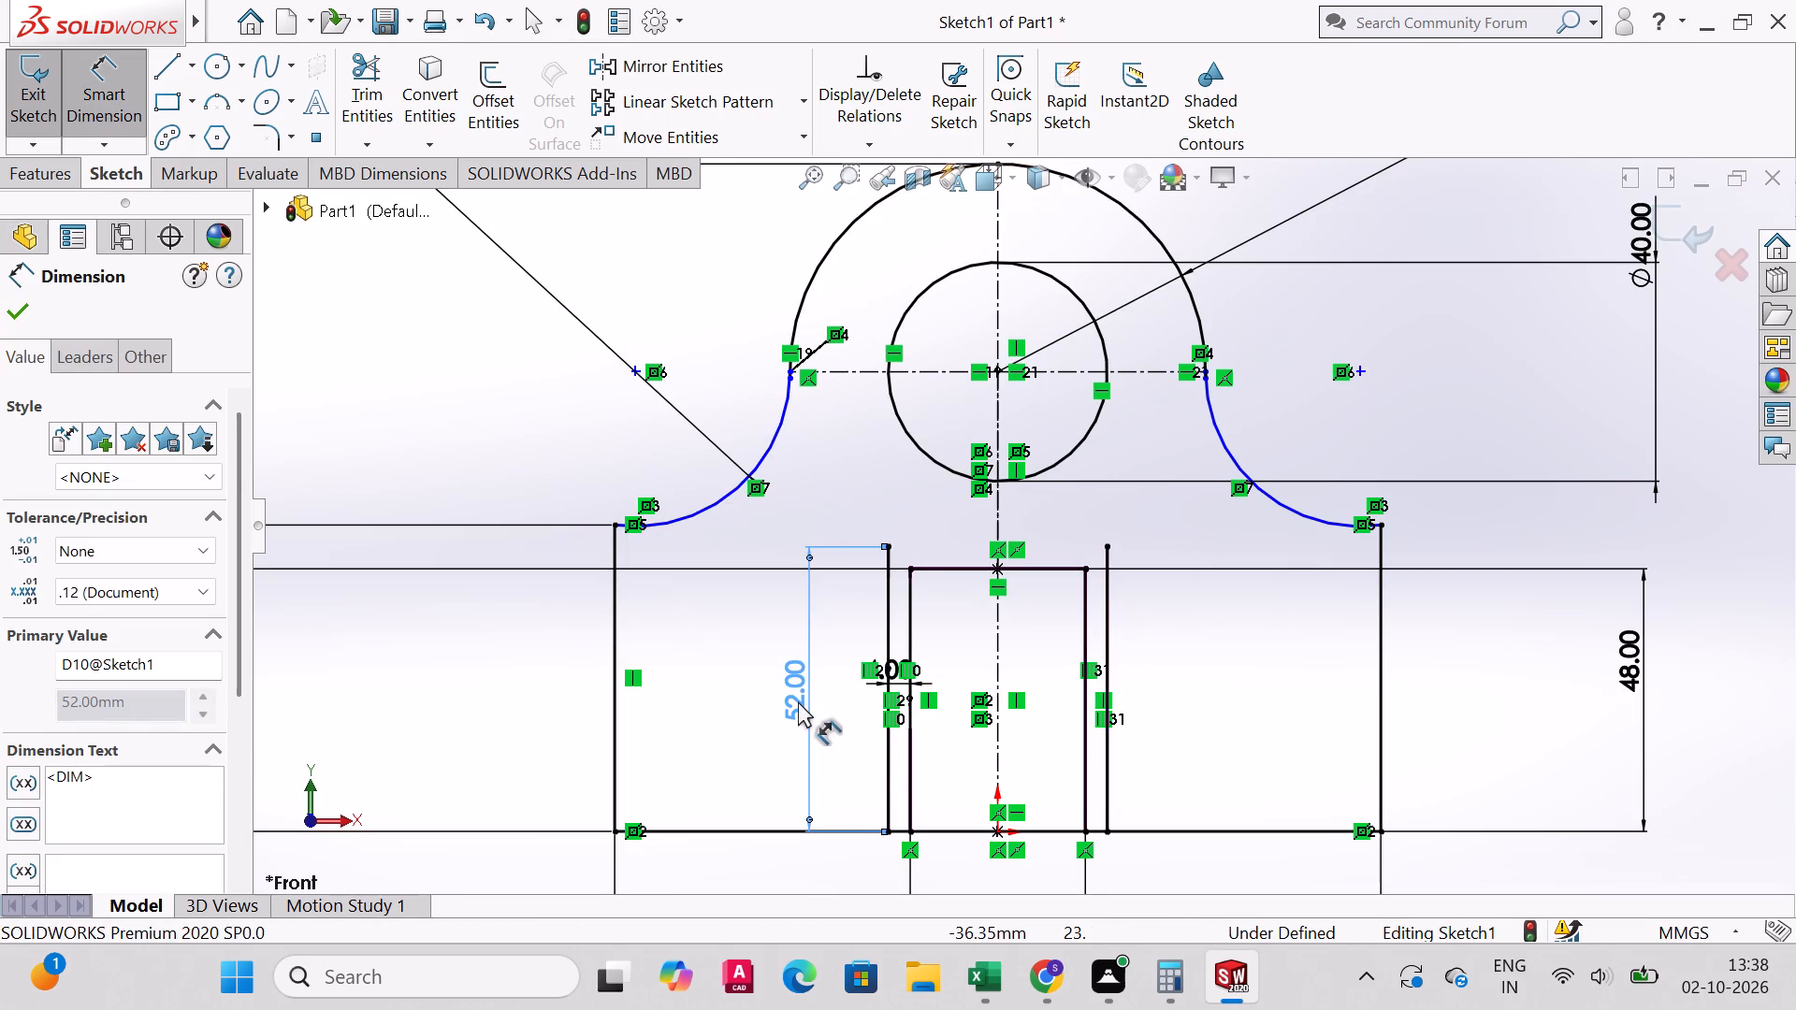
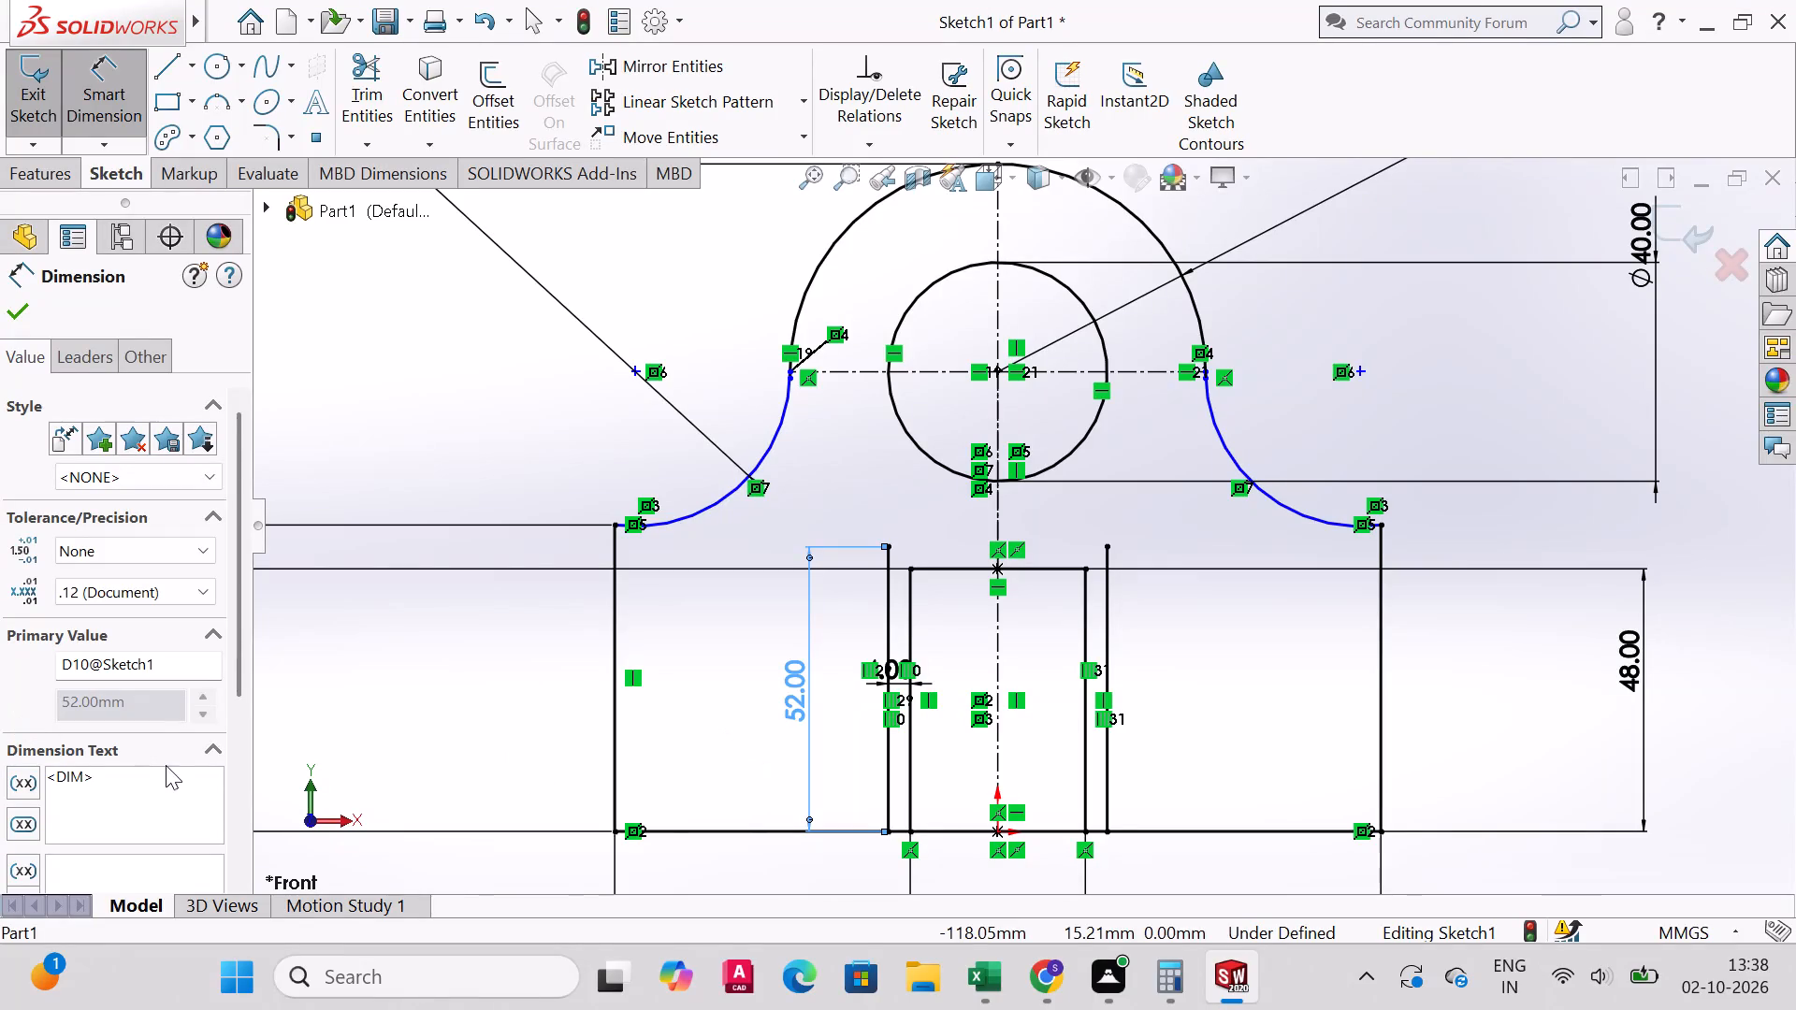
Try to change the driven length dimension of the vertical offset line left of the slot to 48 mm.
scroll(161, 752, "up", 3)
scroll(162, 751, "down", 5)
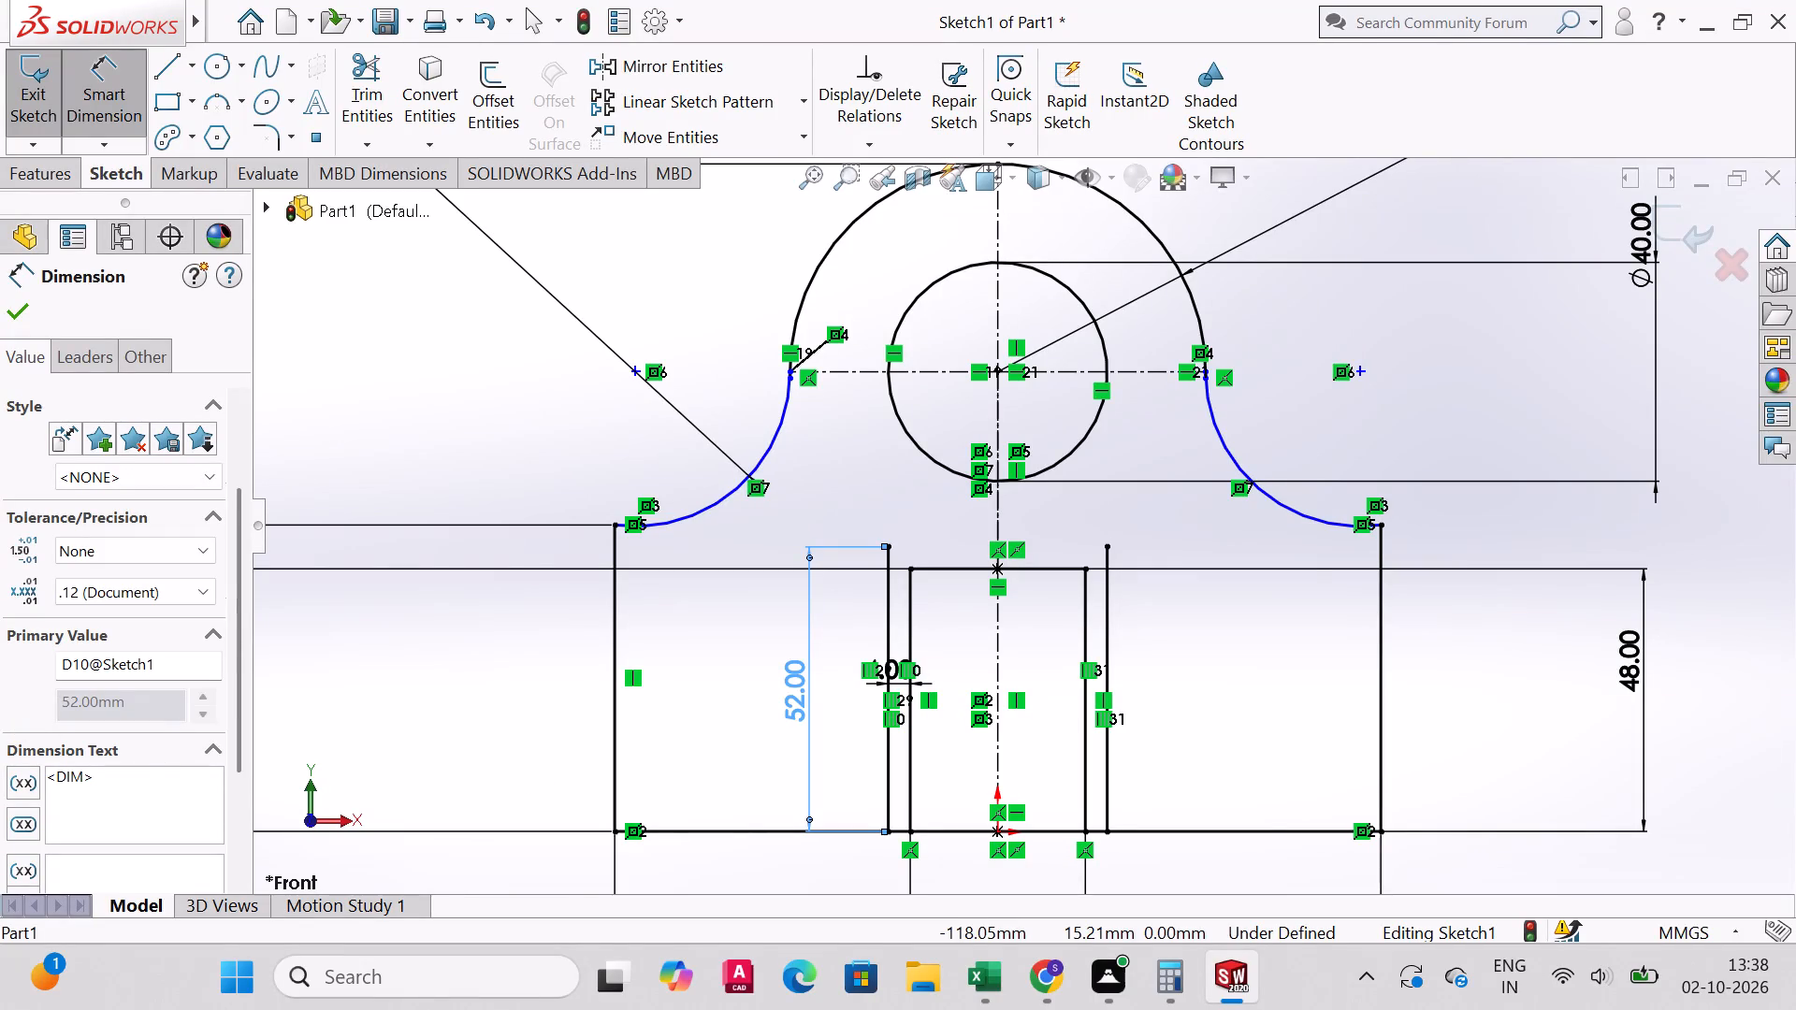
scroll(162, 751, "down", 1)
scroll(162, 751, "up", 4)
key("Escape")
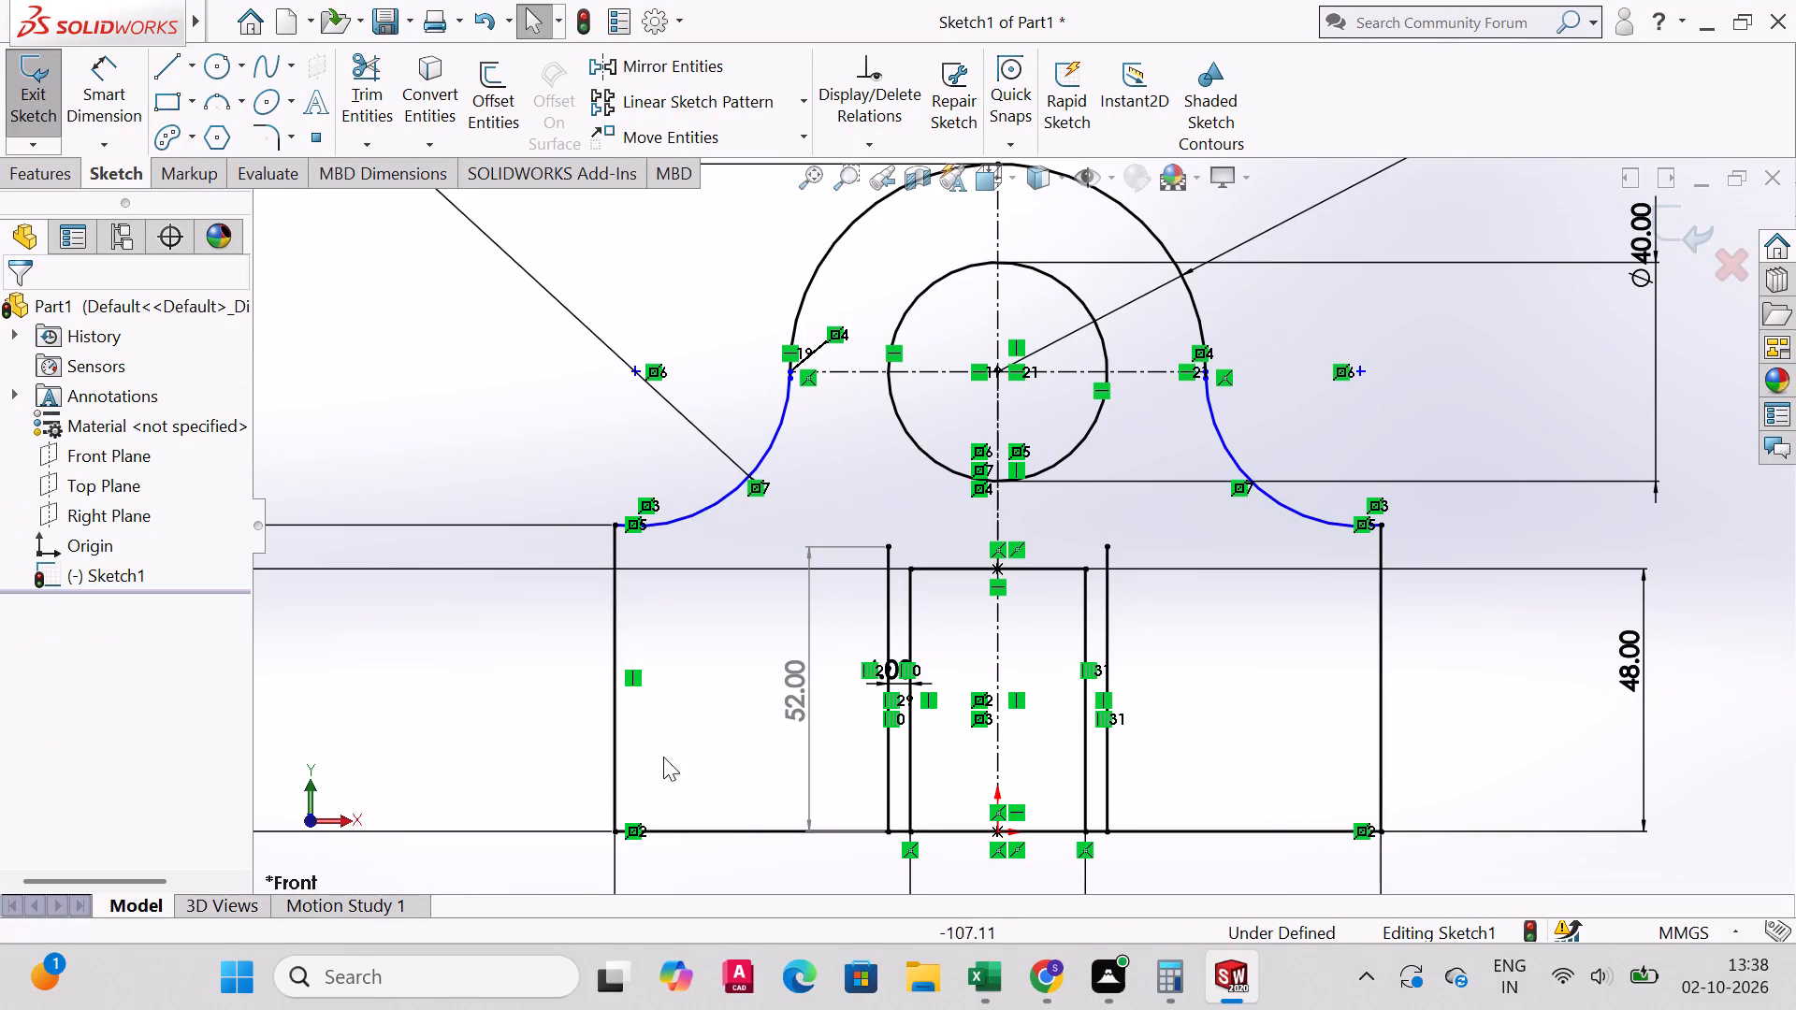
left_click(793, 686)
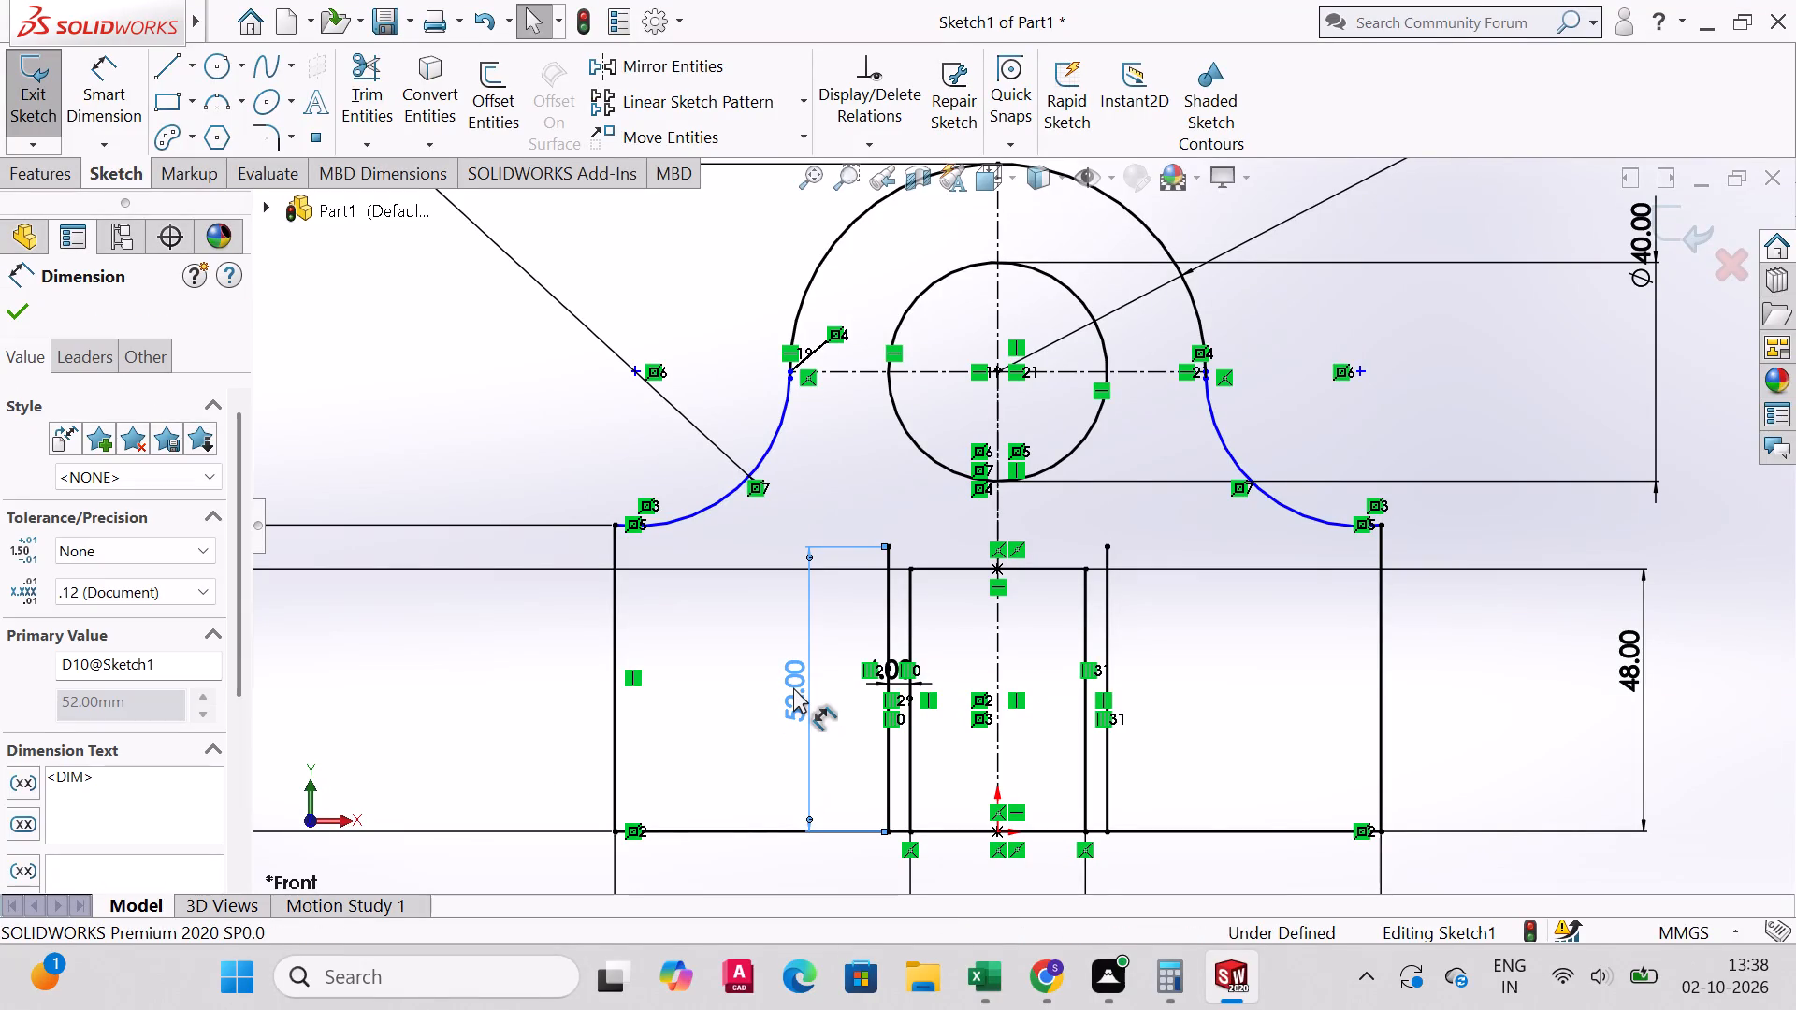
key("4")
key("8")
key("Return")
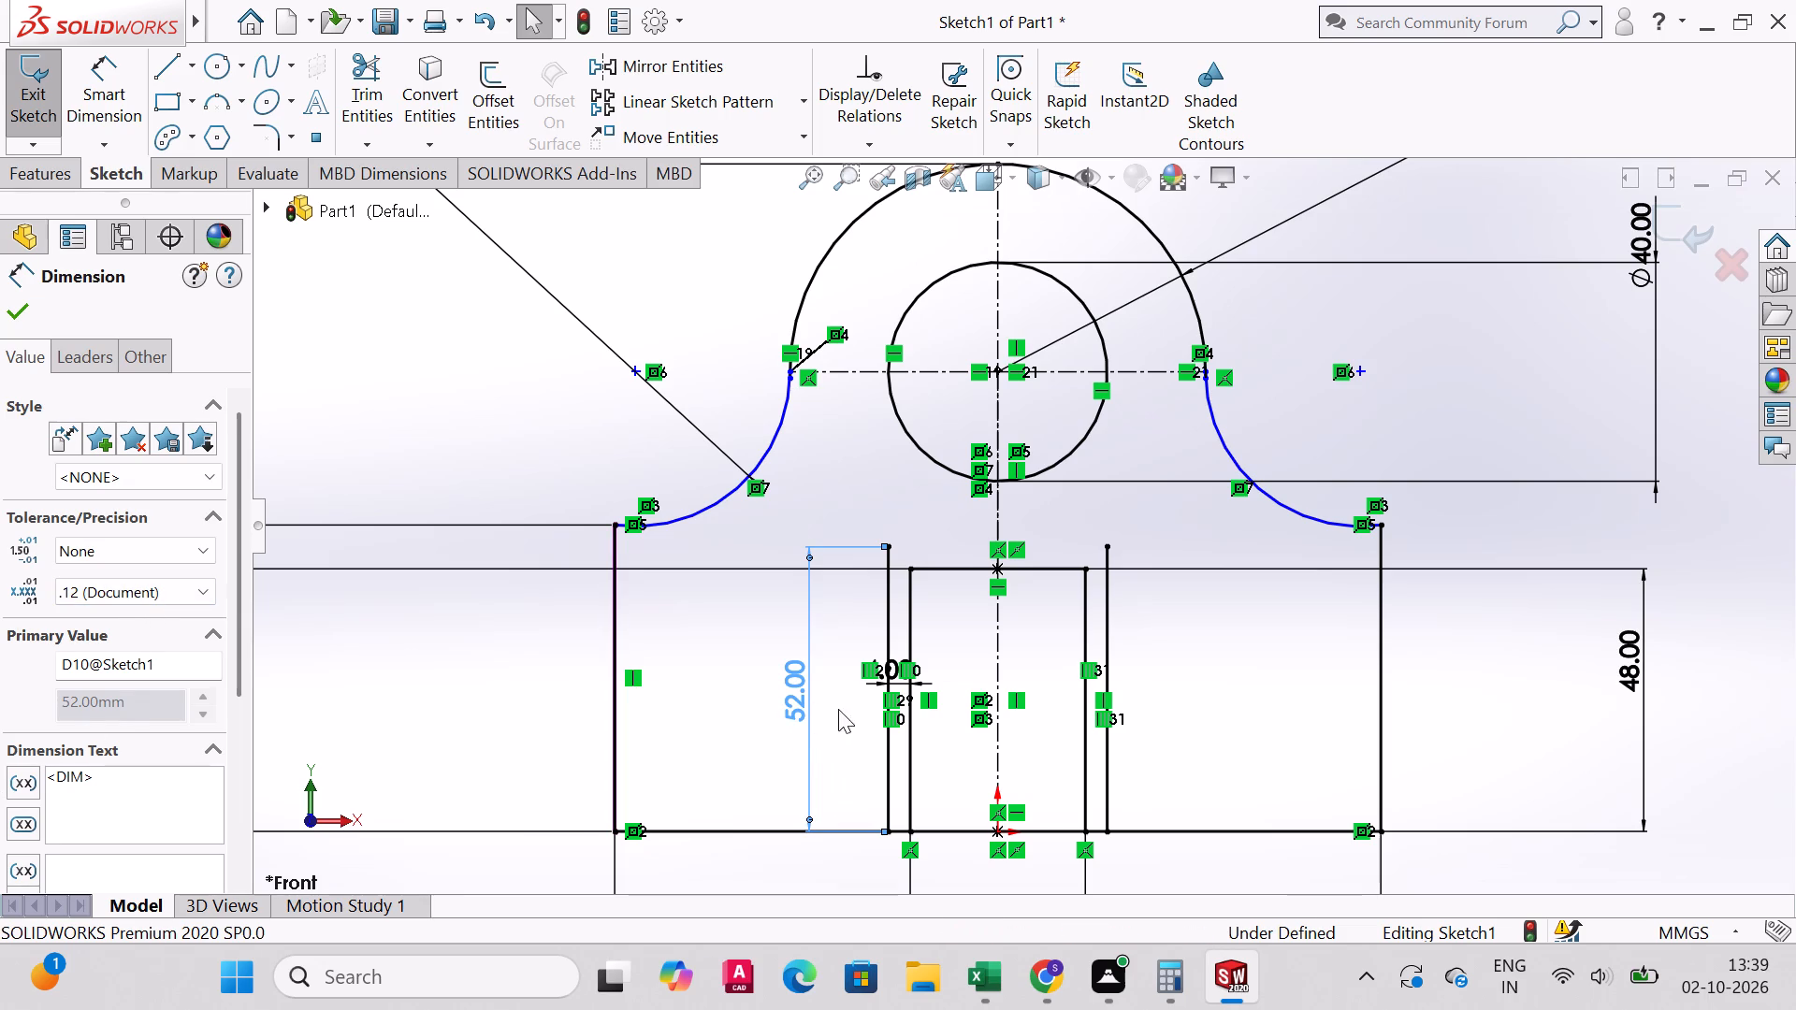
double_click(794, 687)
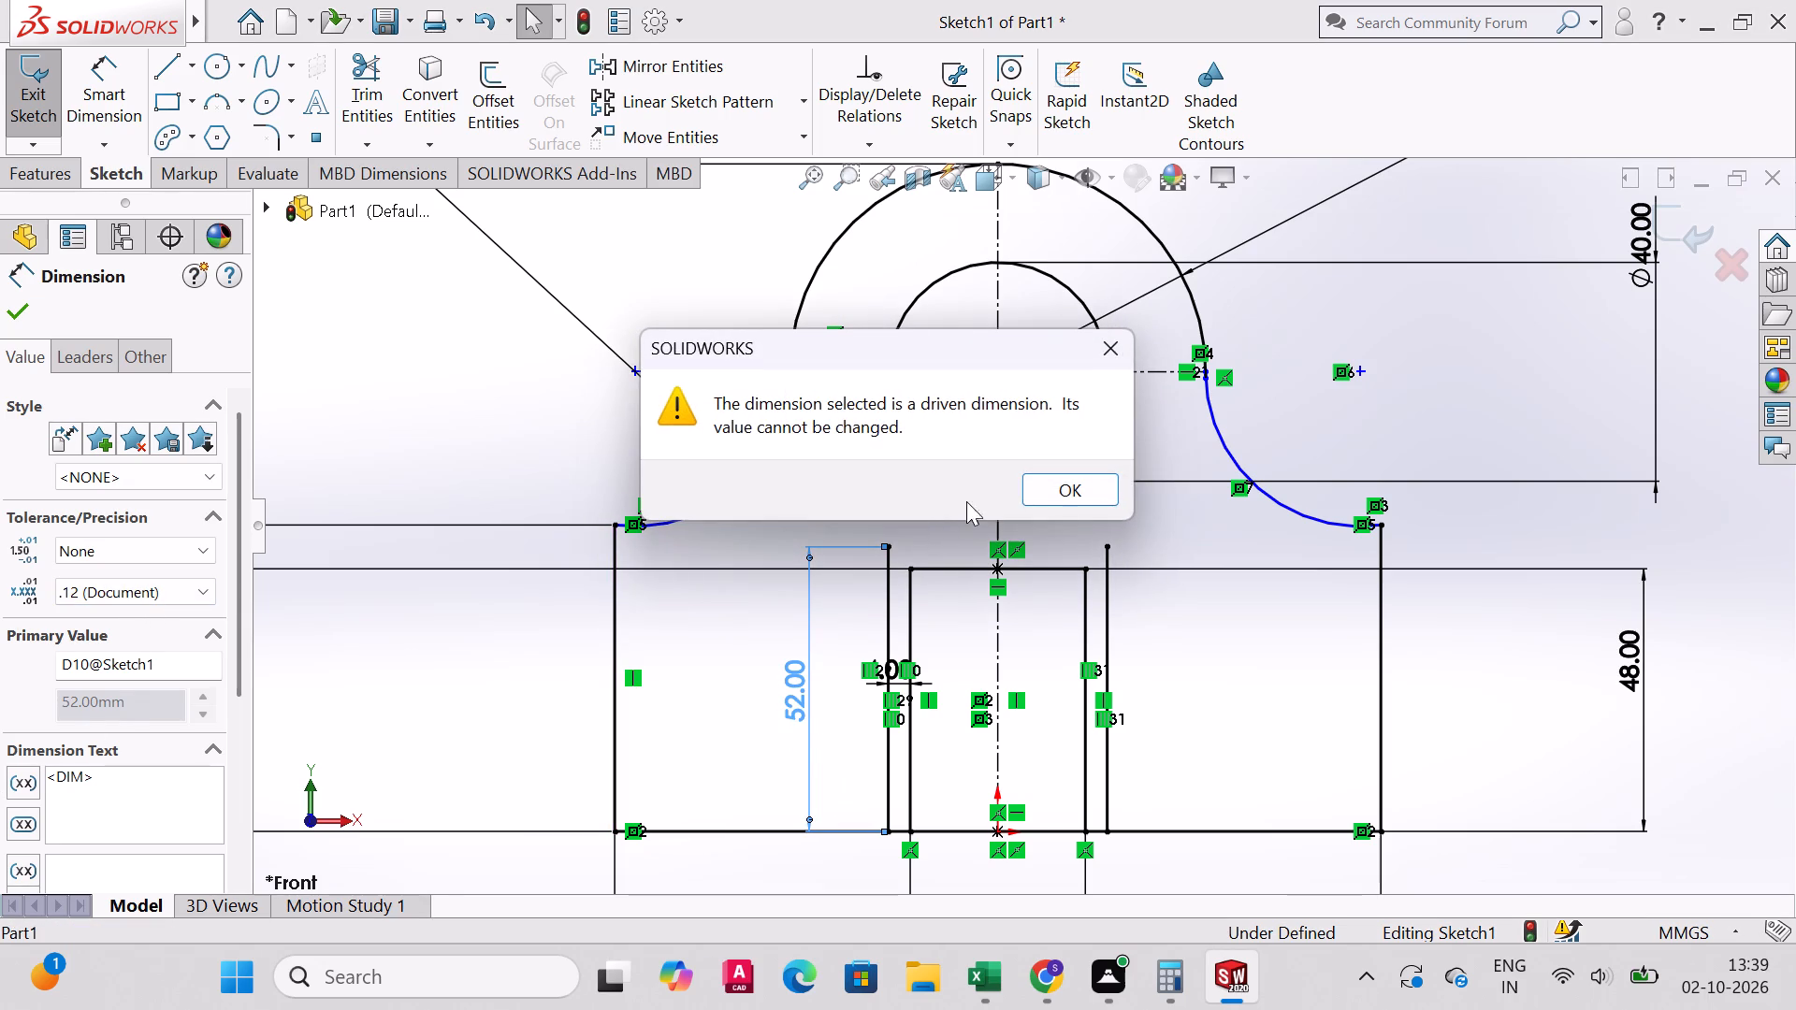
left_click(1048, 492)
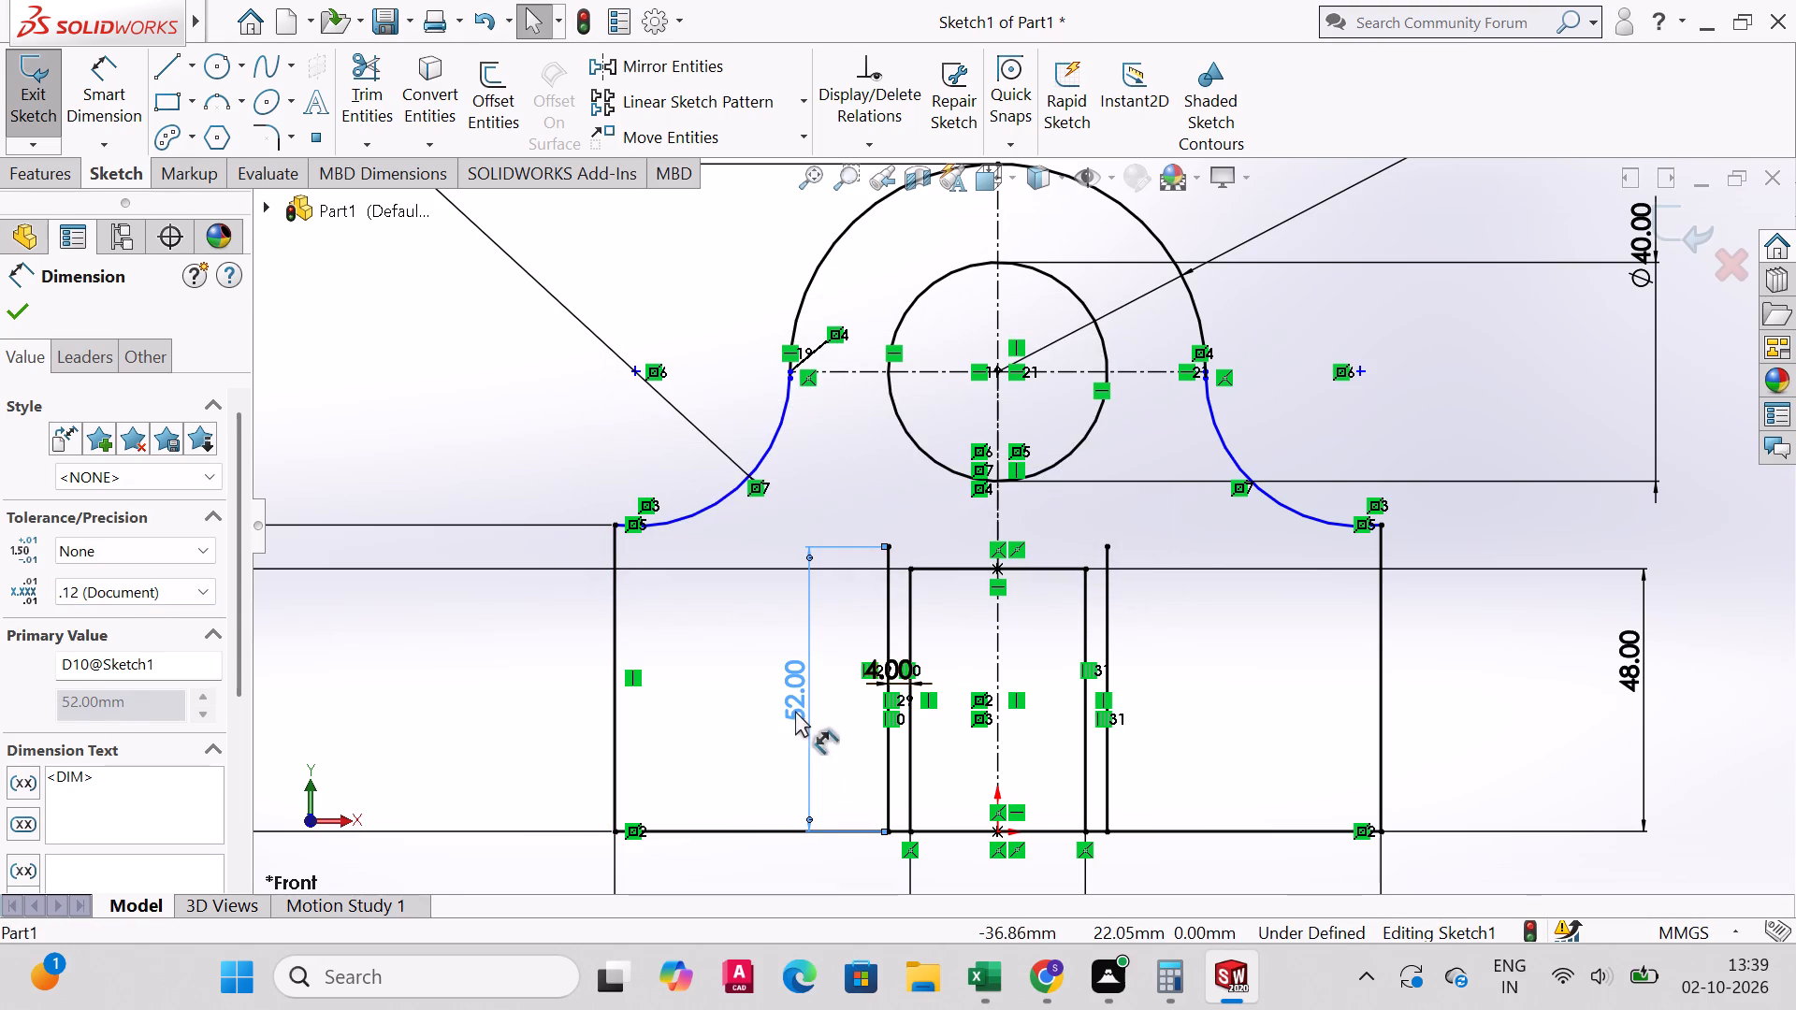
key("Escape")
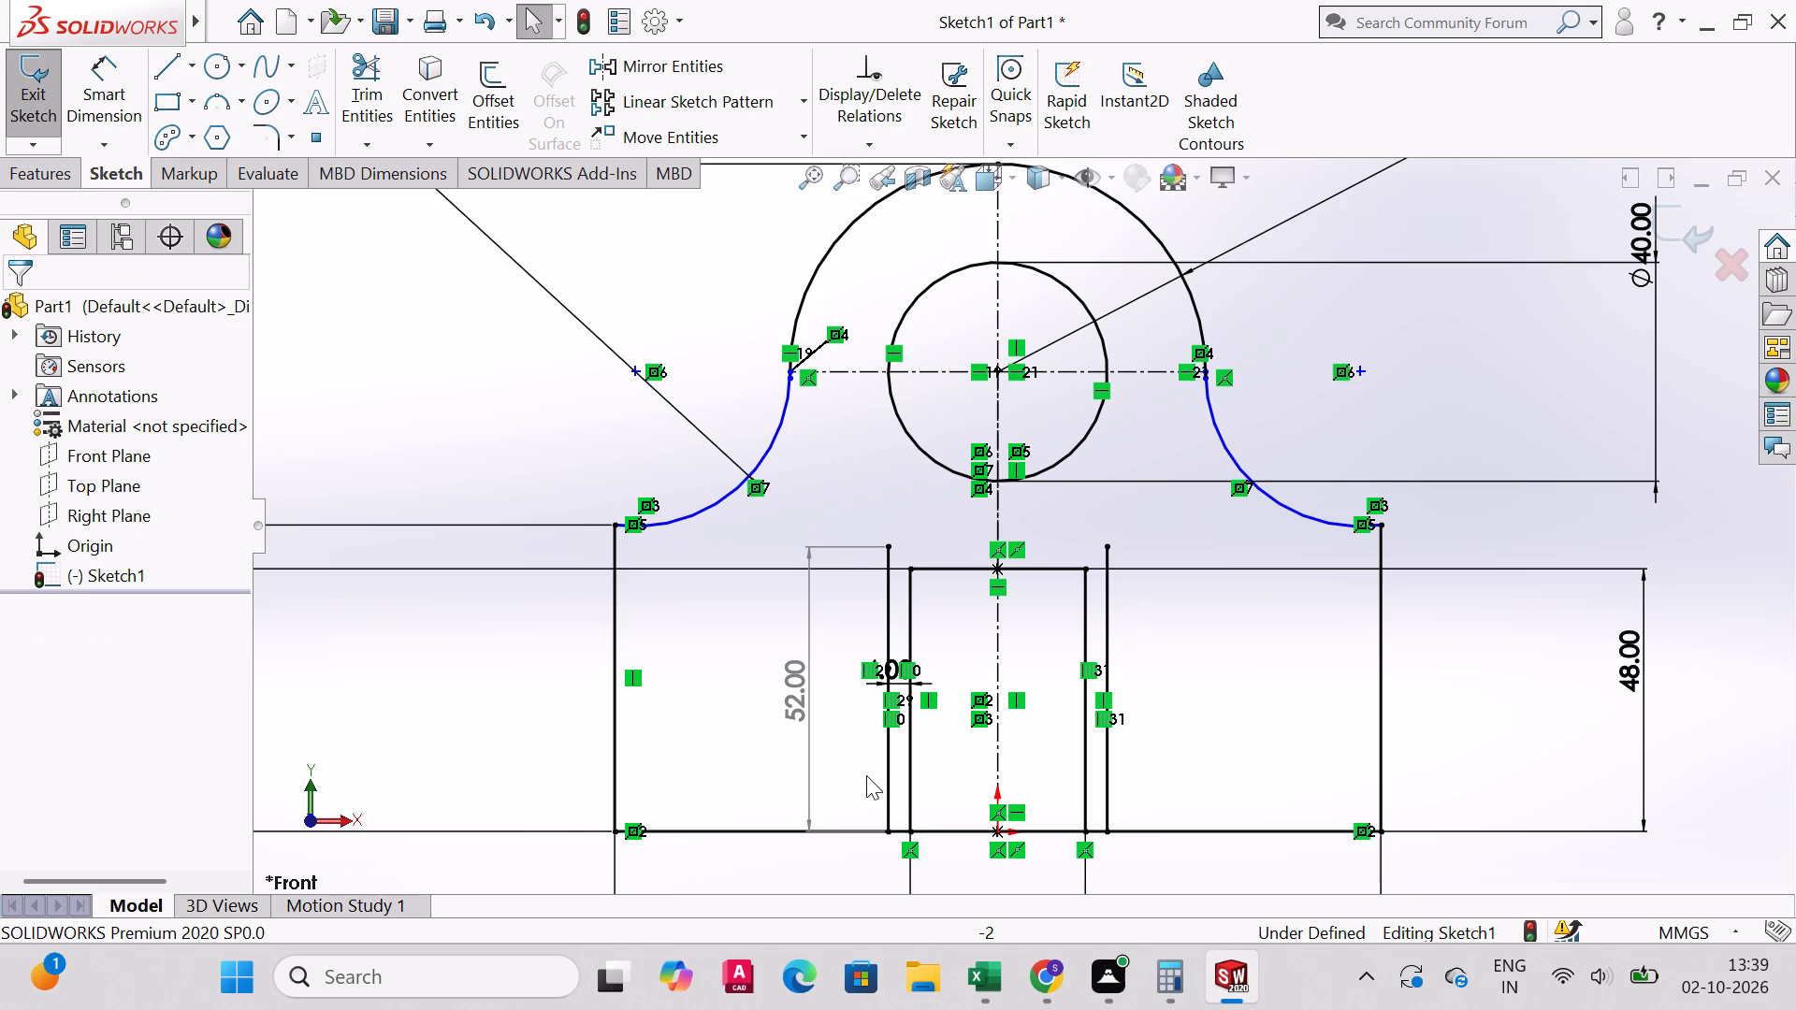
Undo the driven length dimension on the vertical offset line left of the slot.
key("ctrl+z")
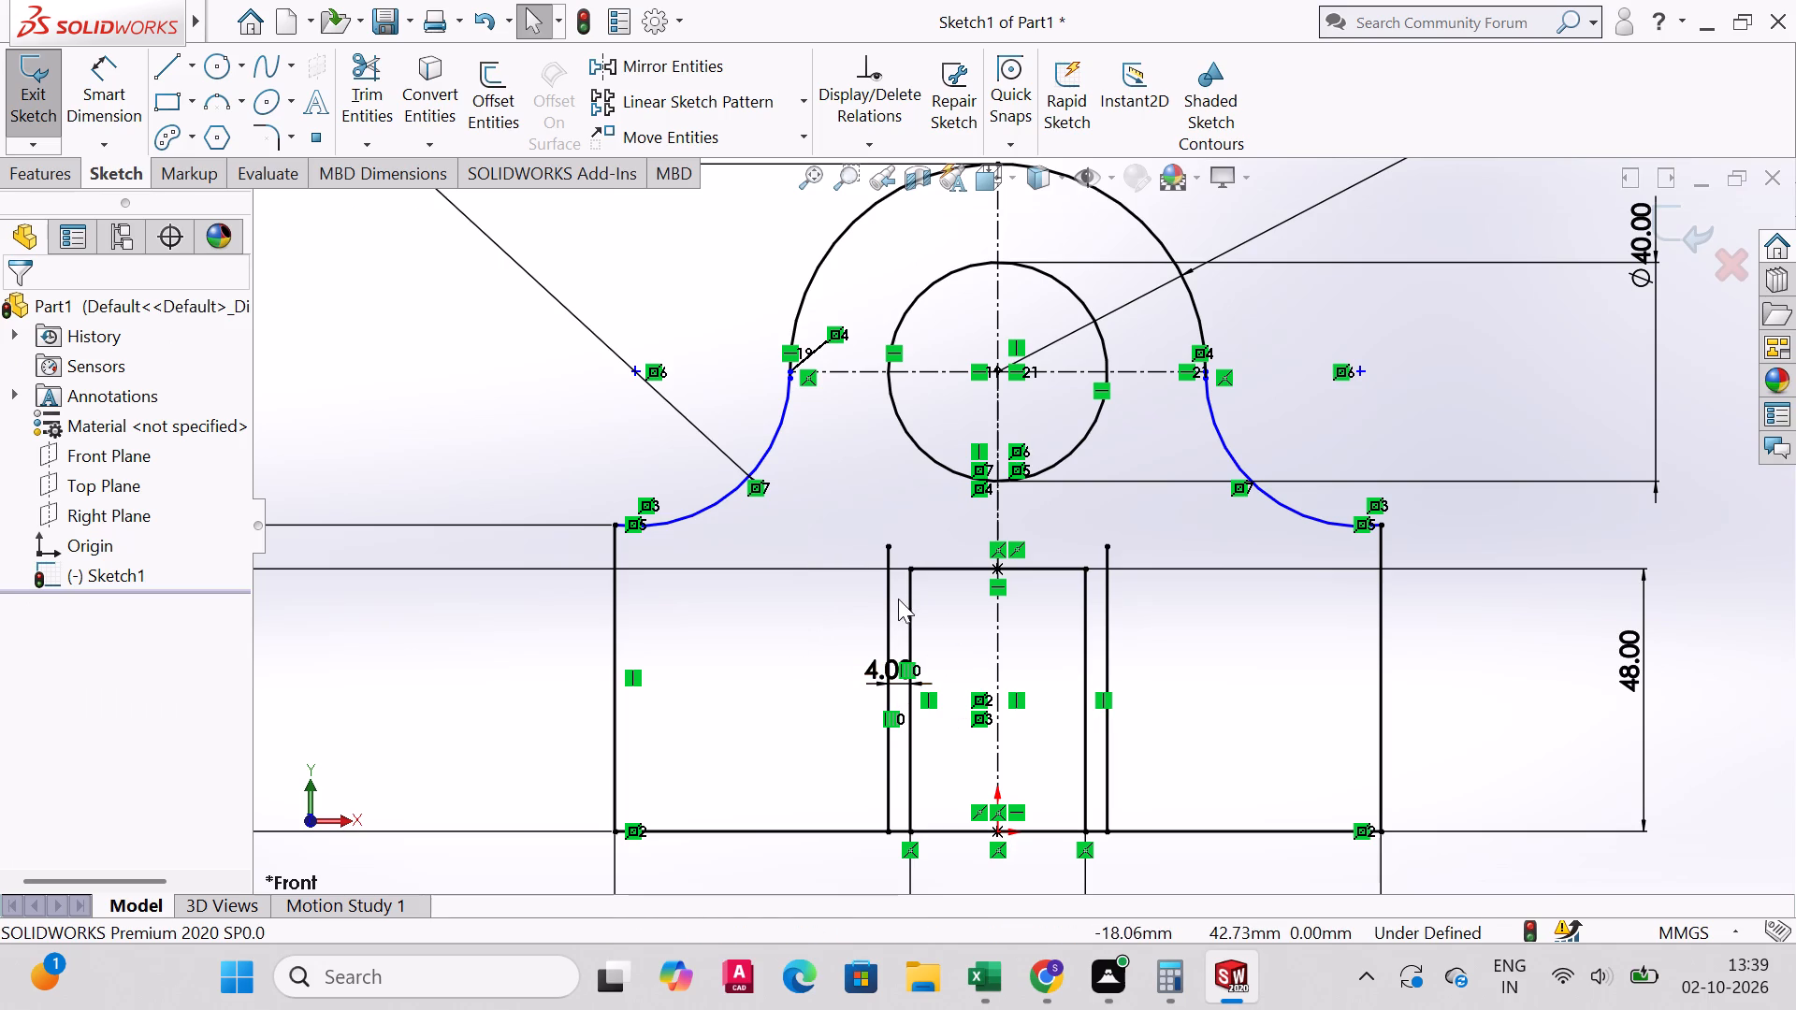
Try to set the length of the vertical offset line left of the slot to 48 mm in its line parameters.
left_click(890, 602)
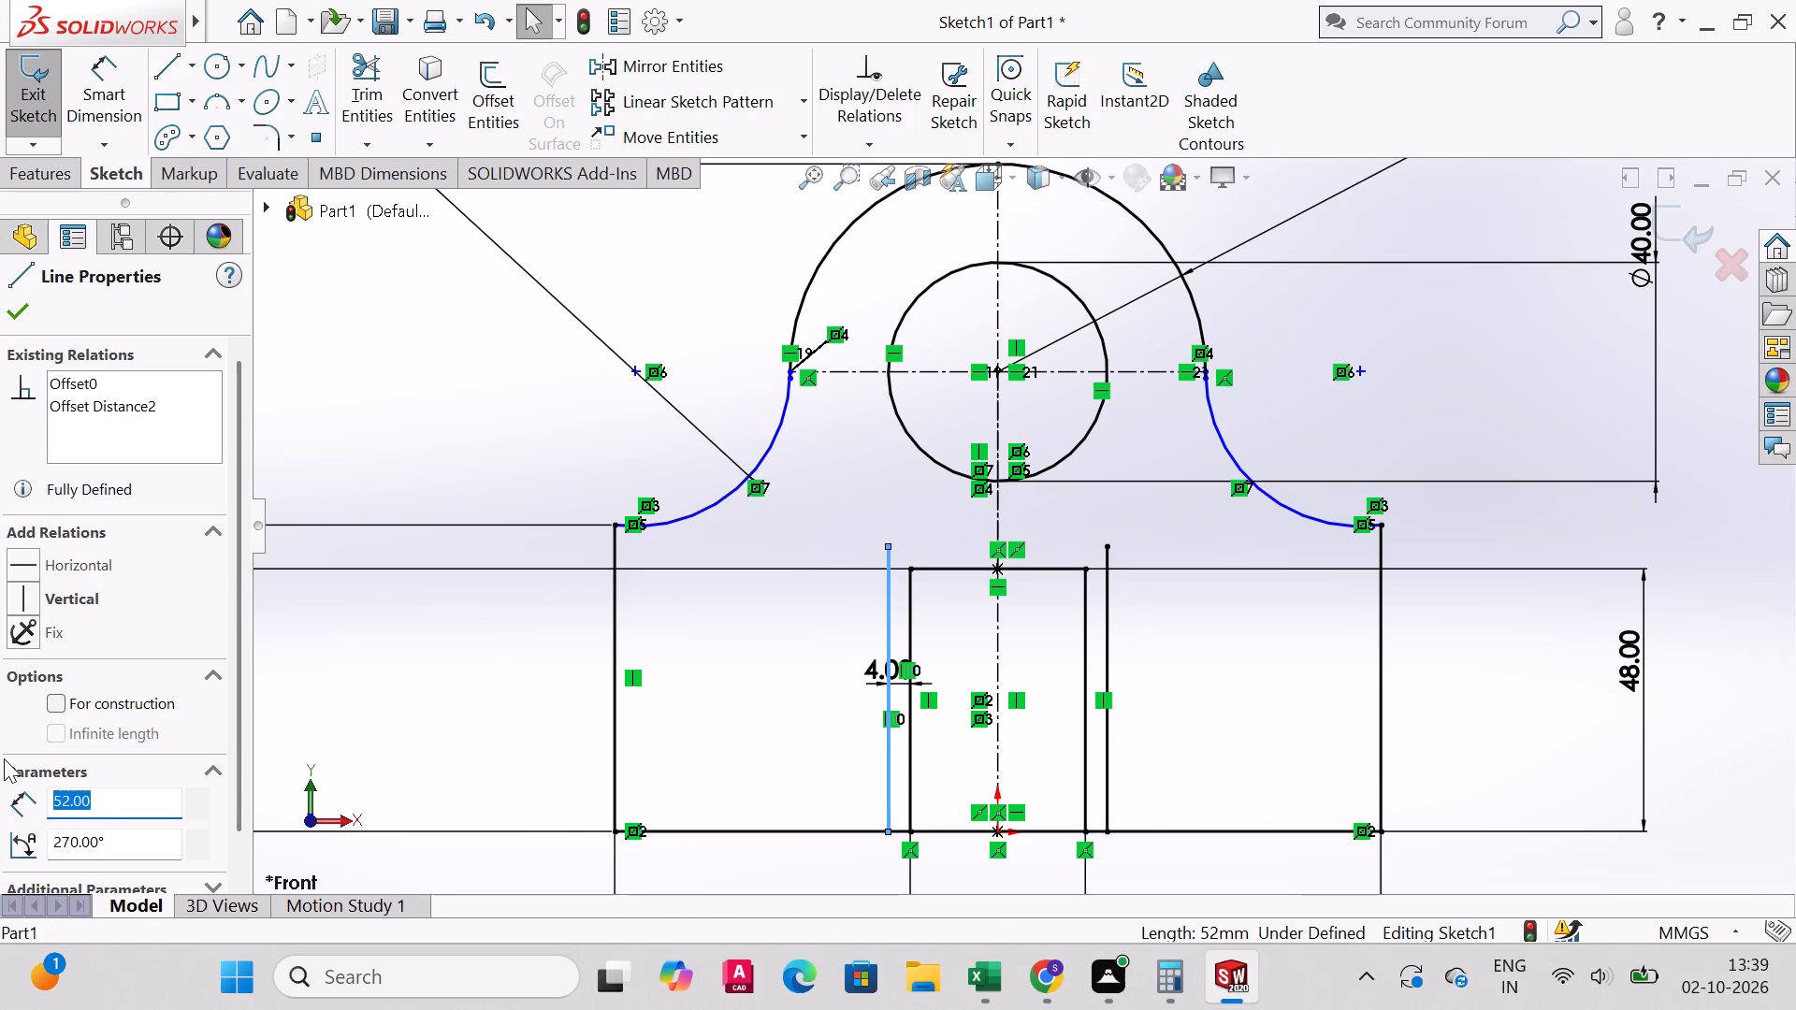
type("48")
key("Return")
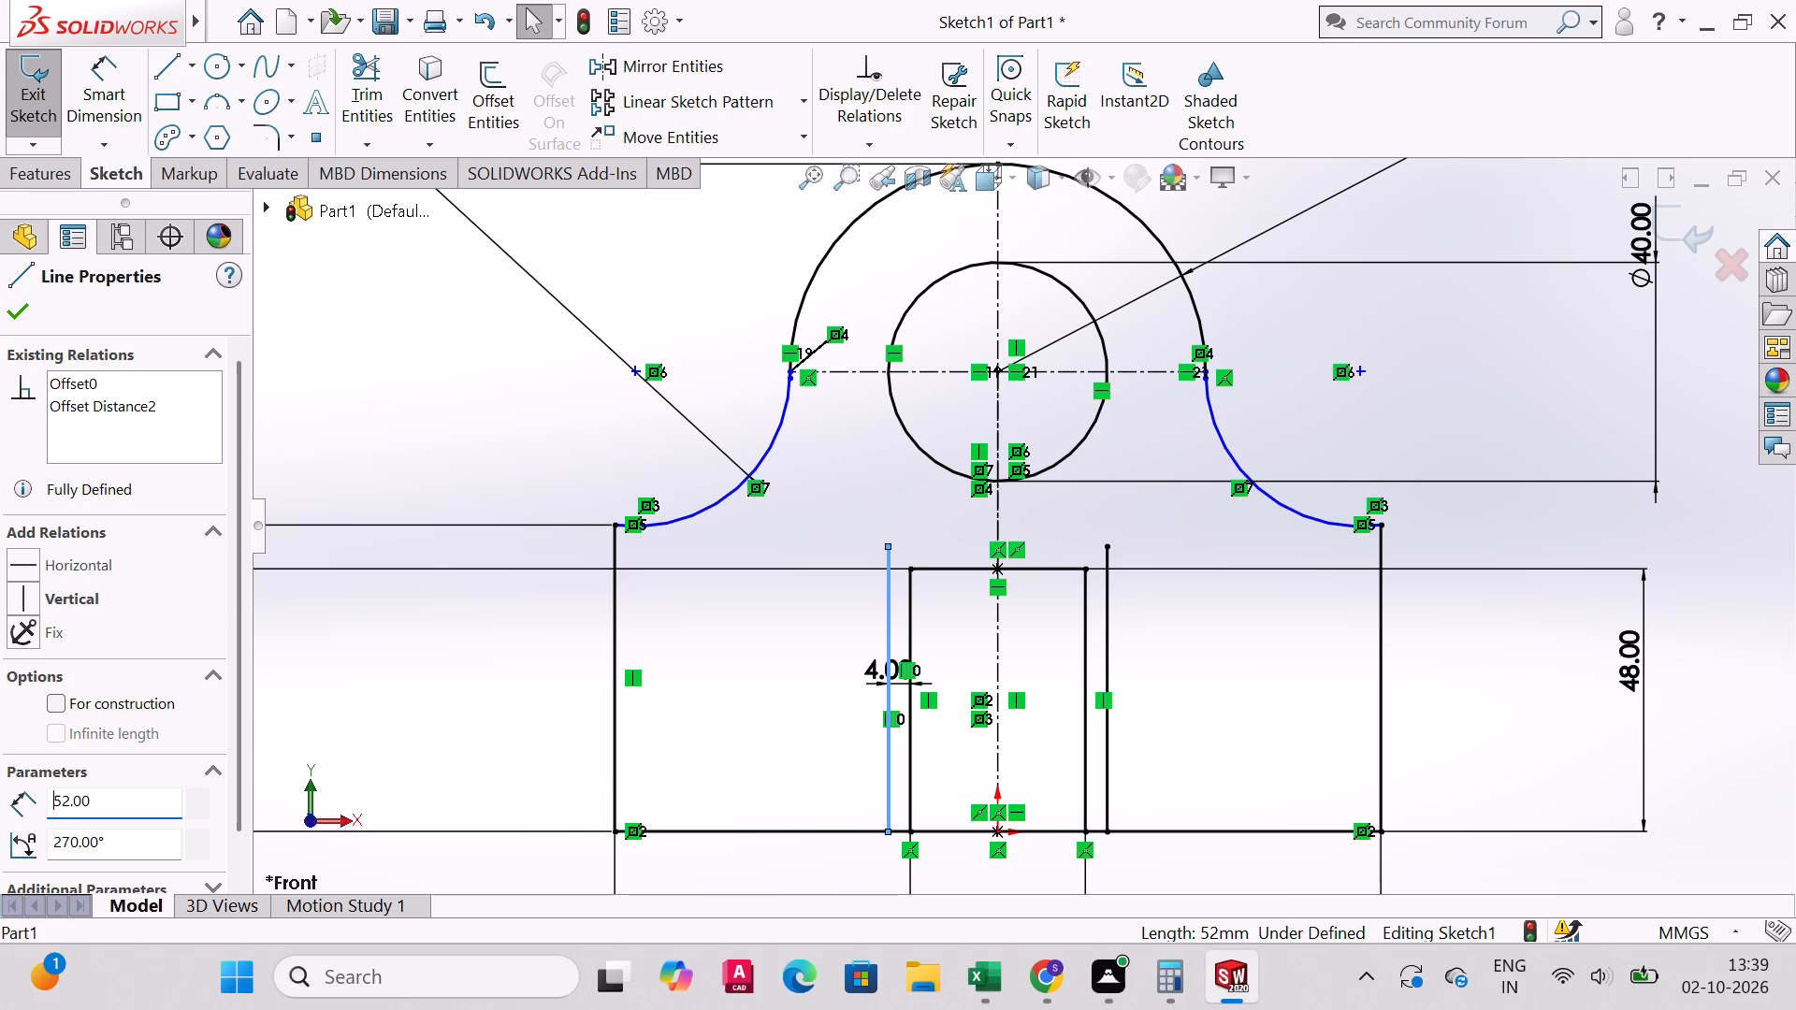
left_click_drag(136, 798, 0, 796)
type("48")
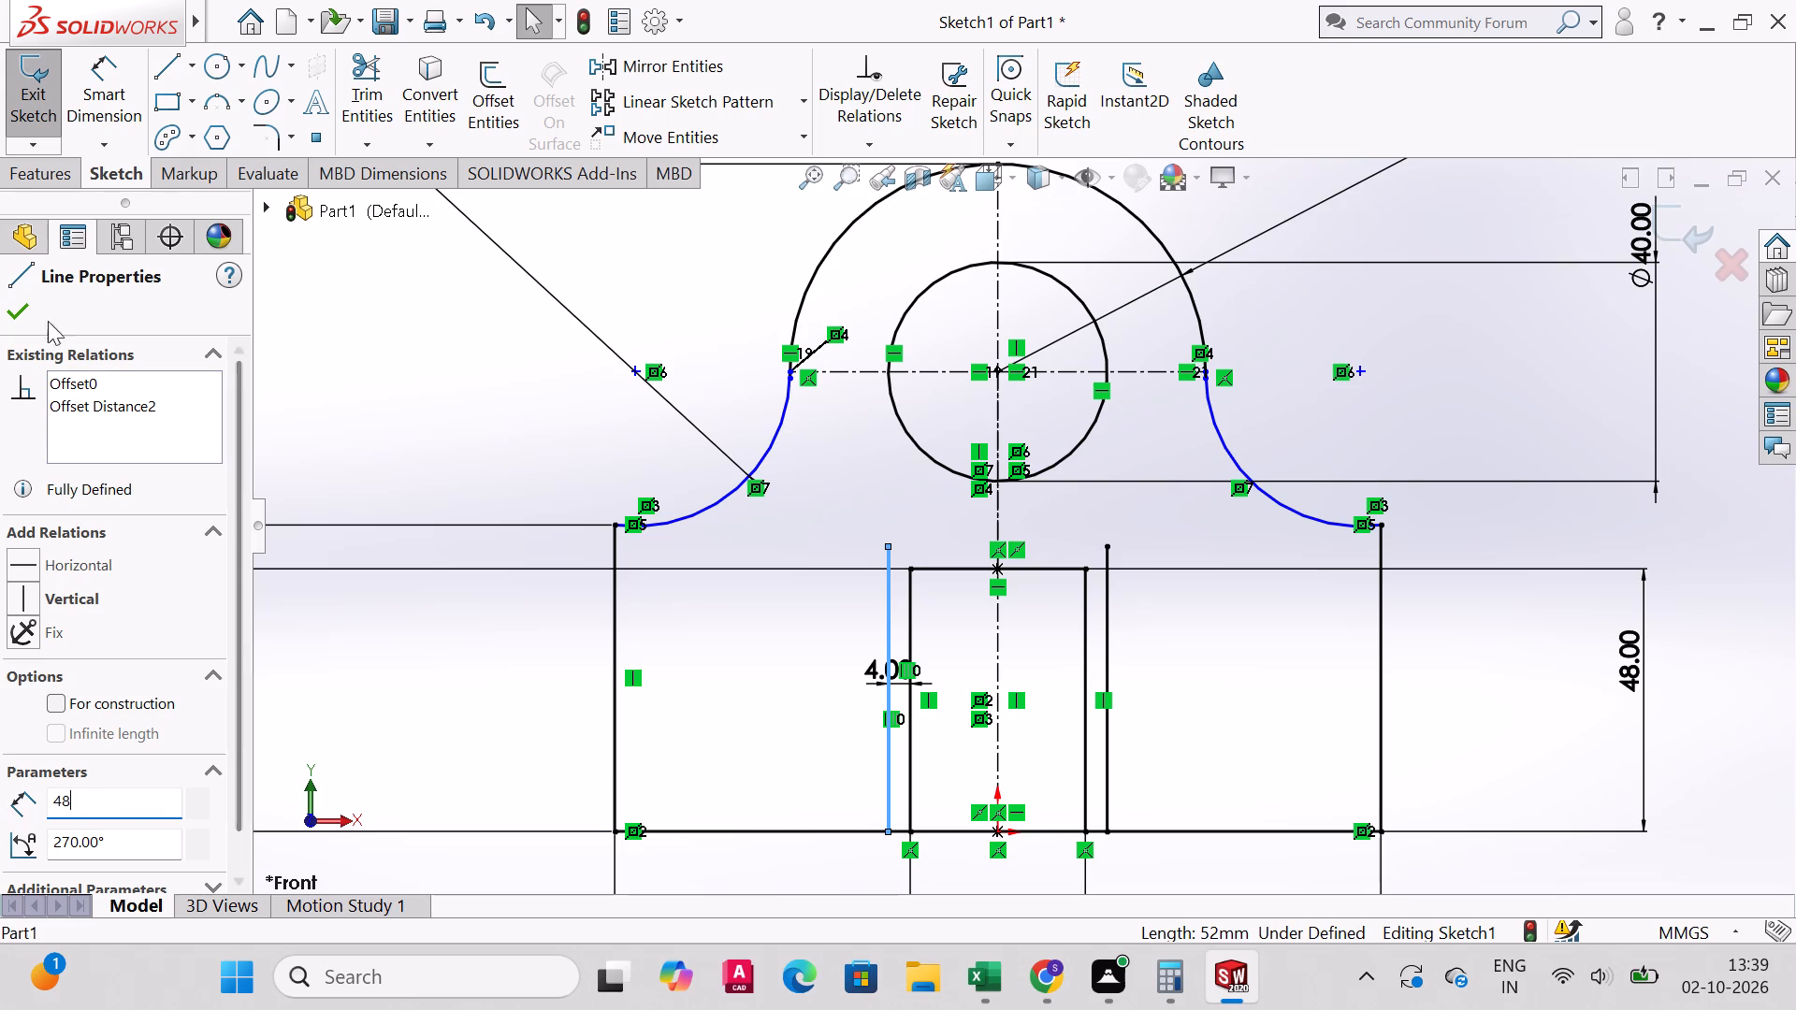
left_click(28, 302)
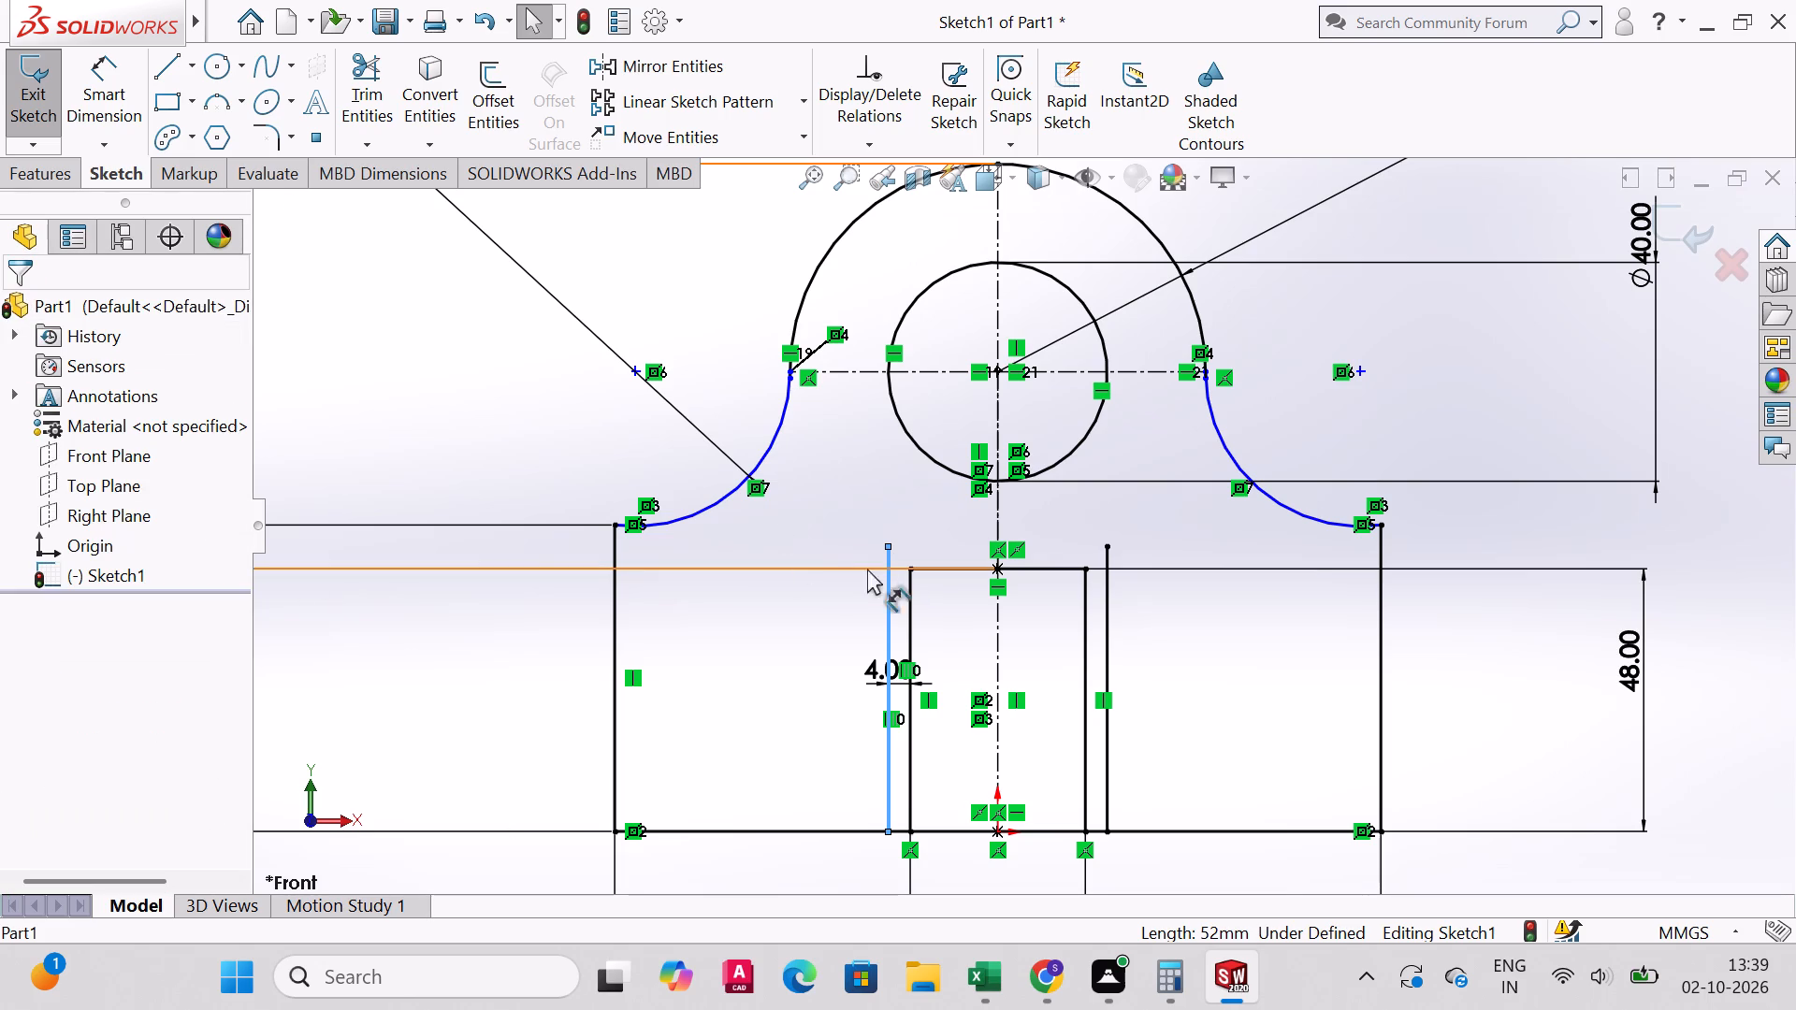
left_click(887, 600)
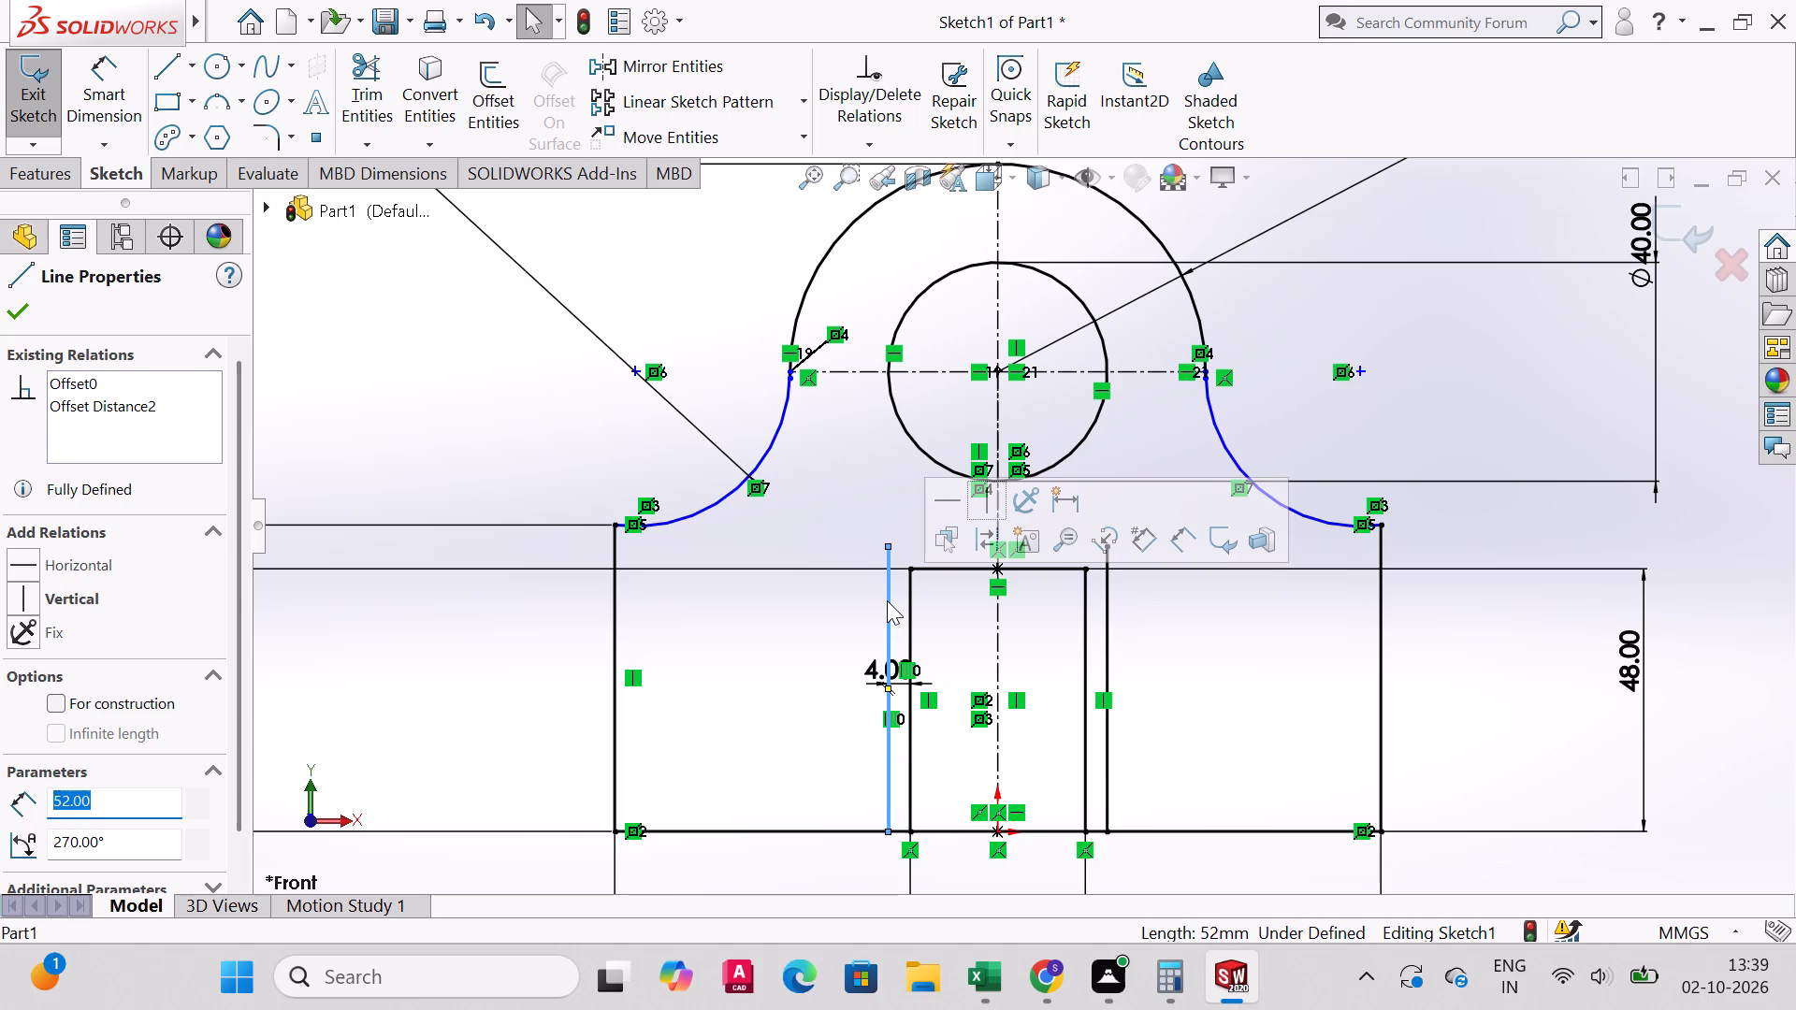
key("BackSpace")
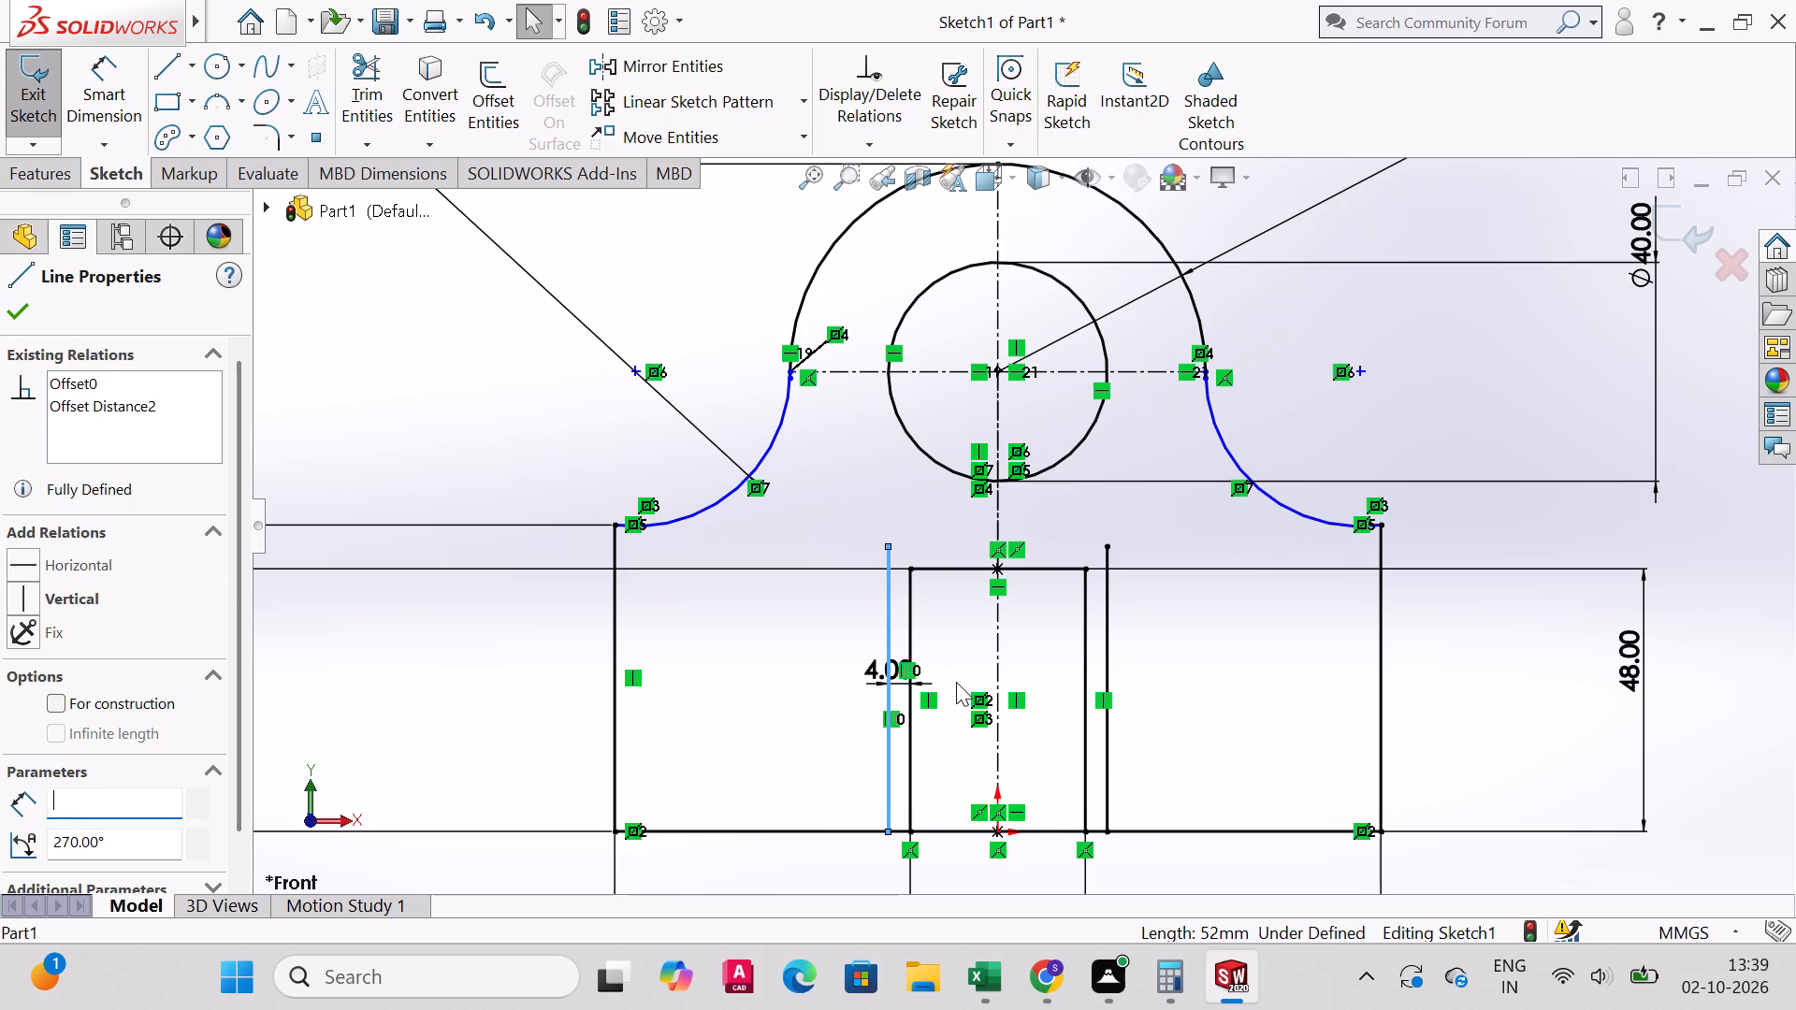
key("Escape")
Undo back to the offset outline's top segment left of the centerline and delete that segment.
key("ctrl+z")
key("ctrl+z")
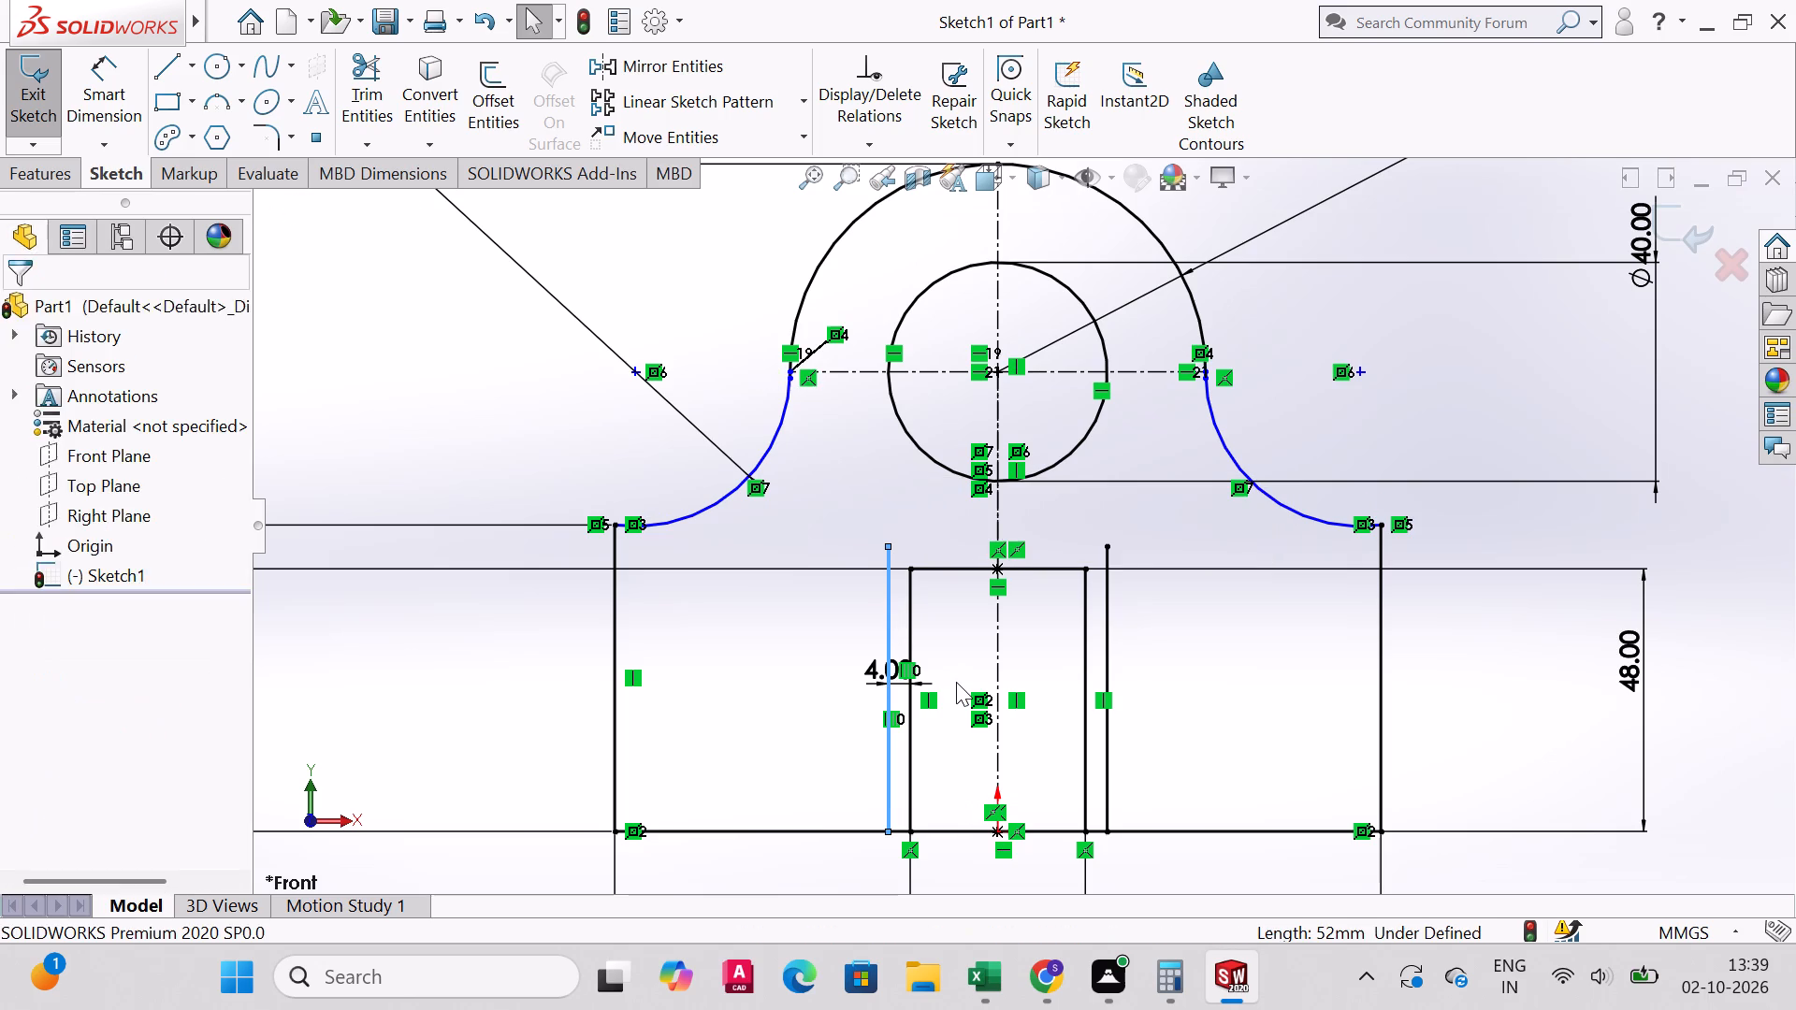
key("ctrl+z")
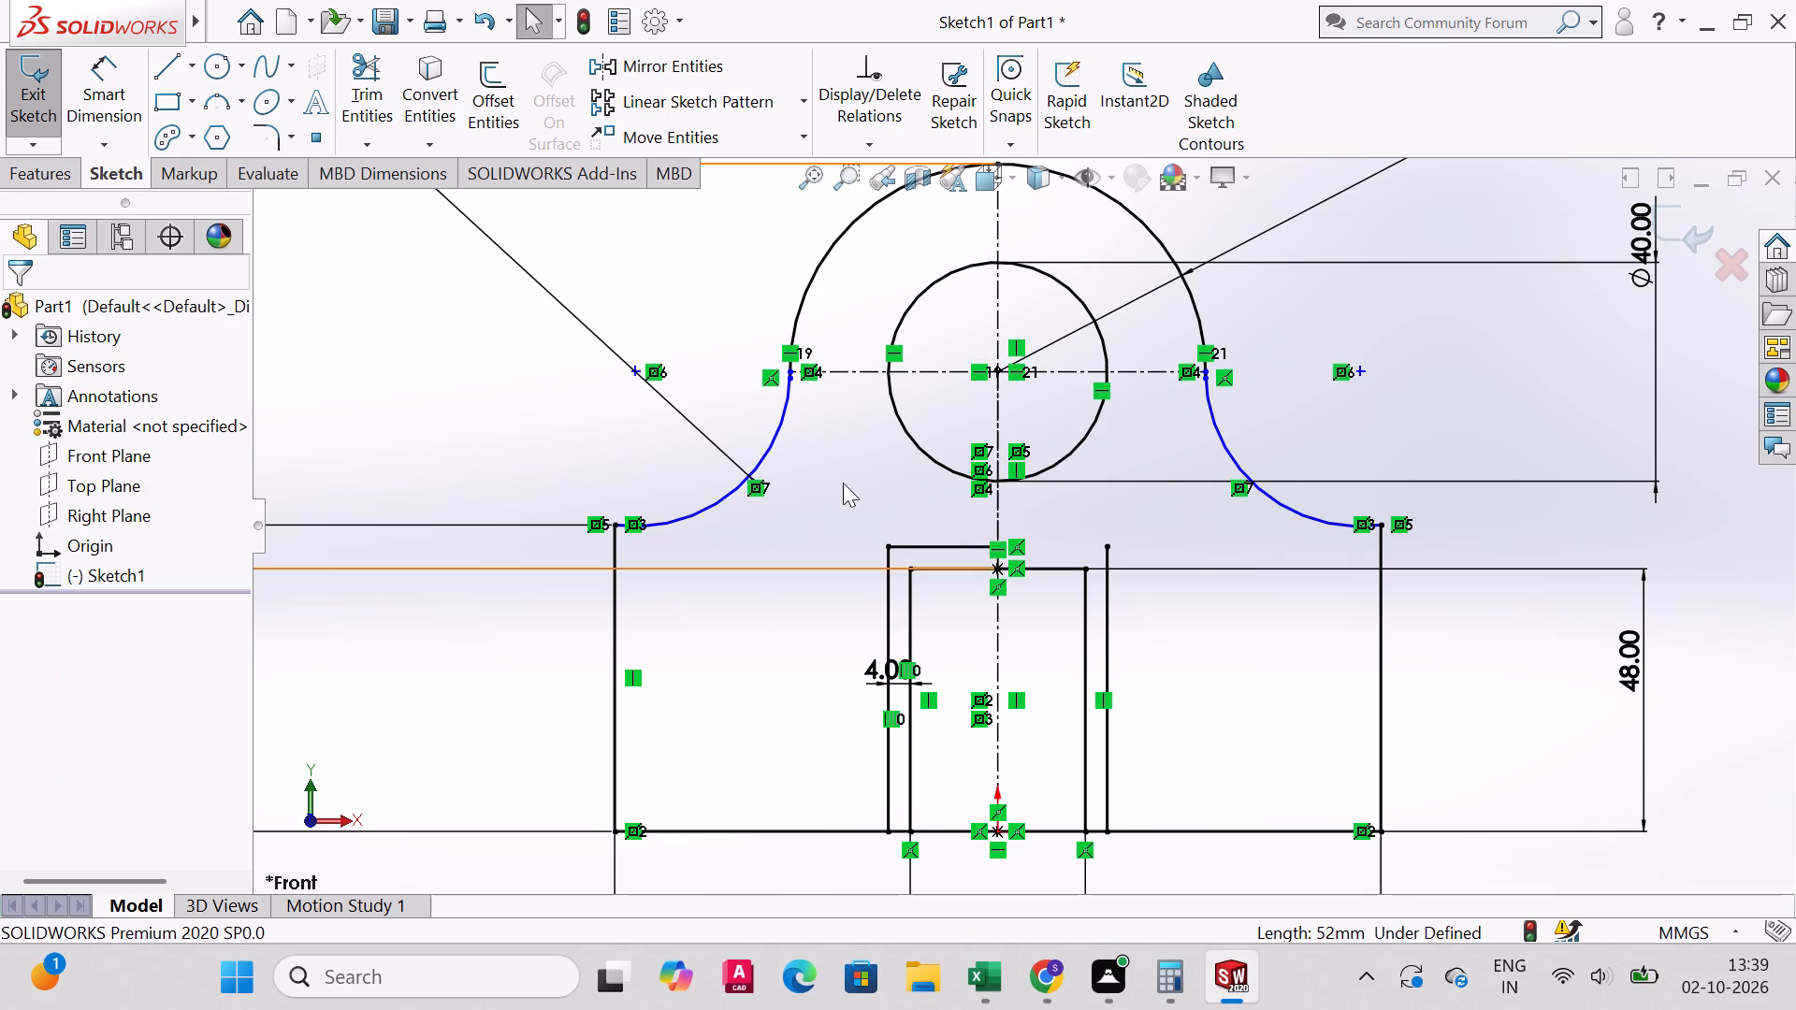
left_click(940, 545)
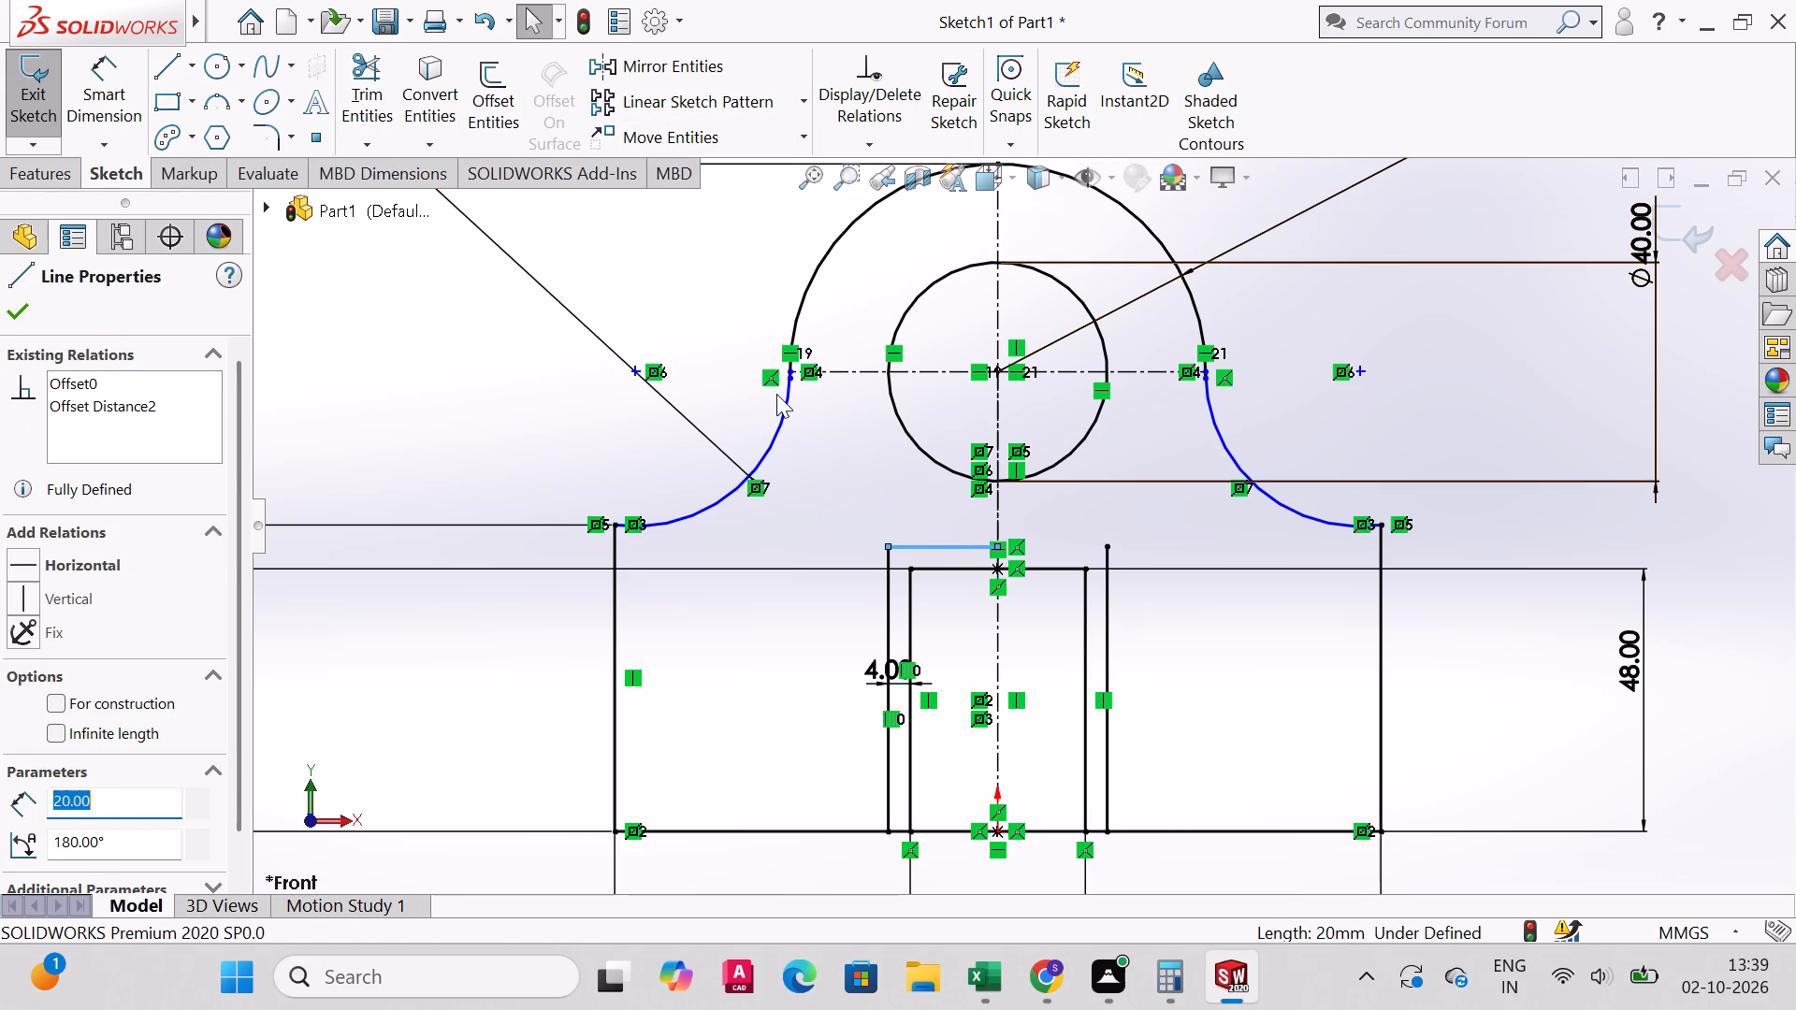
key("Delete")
Draw a 4 mm horizontal line from the slot's top-left corner to the left vertical offset line.
scroll(877, 551, "up", 3)
scroll(891, 548, "down", 3)
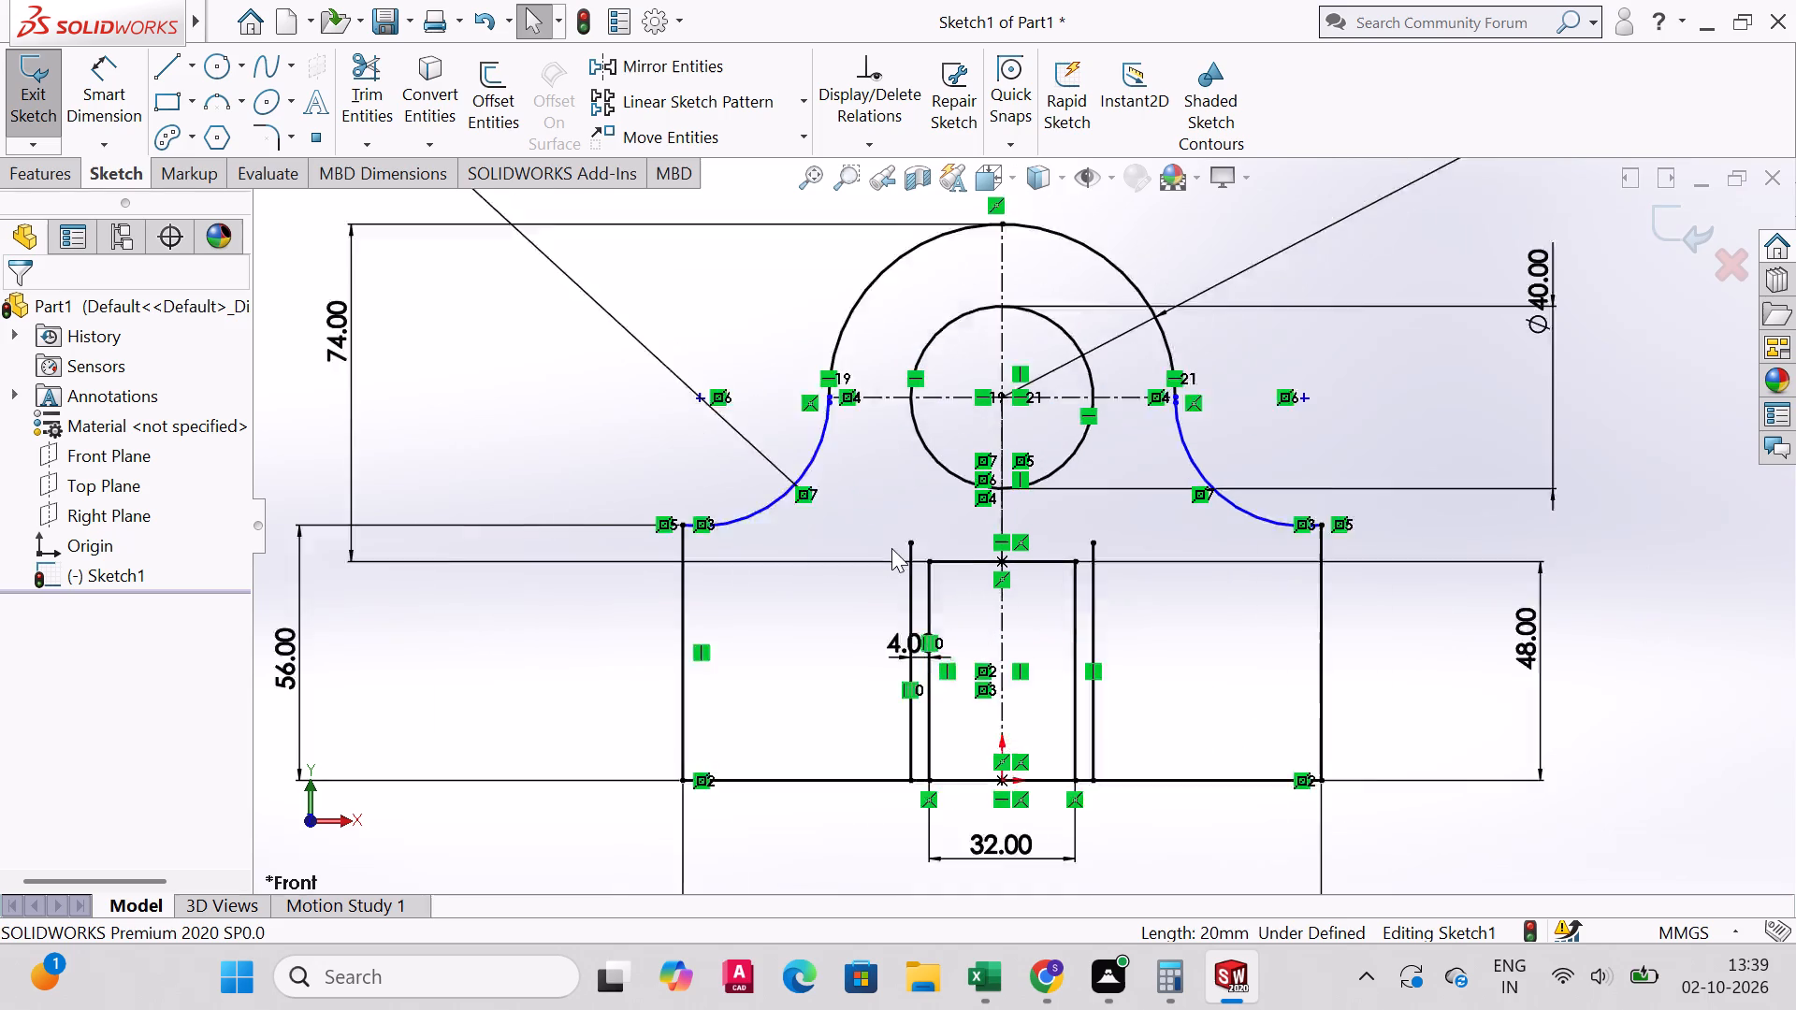
scroll(891, 548, "down", 2)
left_click(161, 65)
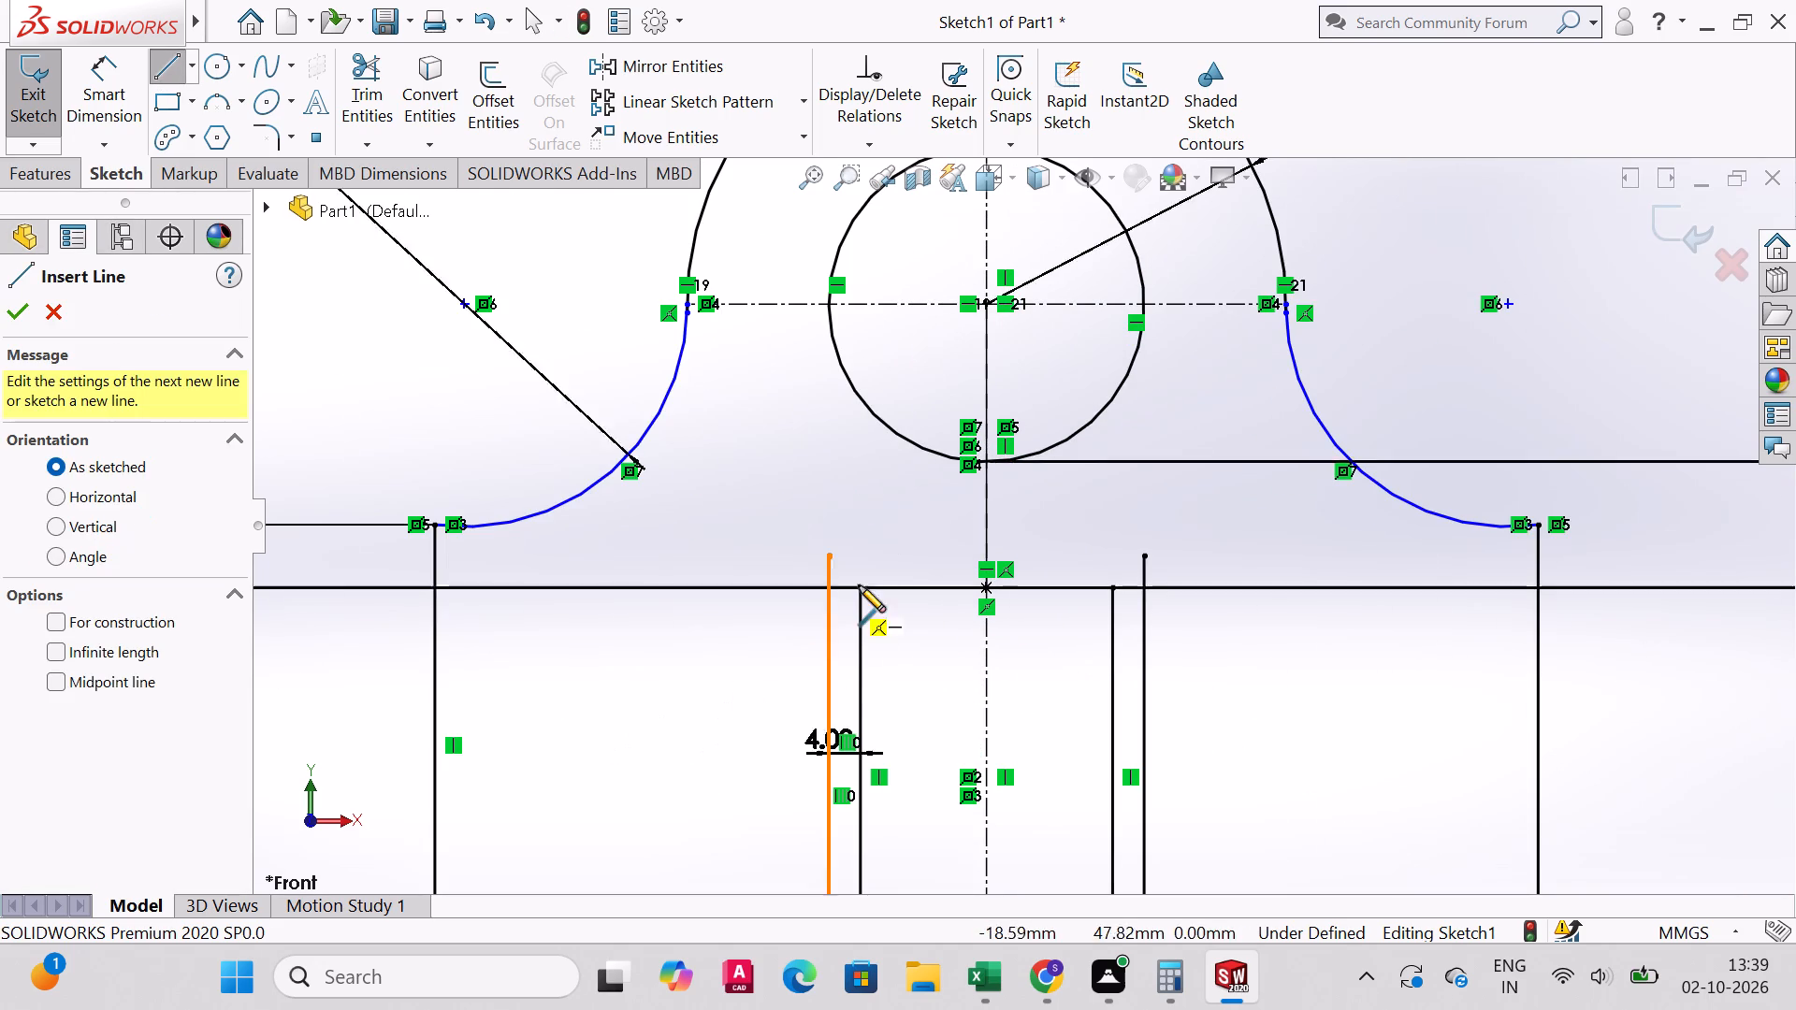
scroll(859, 585, "up", 2)
scroll(898, 575, "down", 5)
left_click(742, 633)
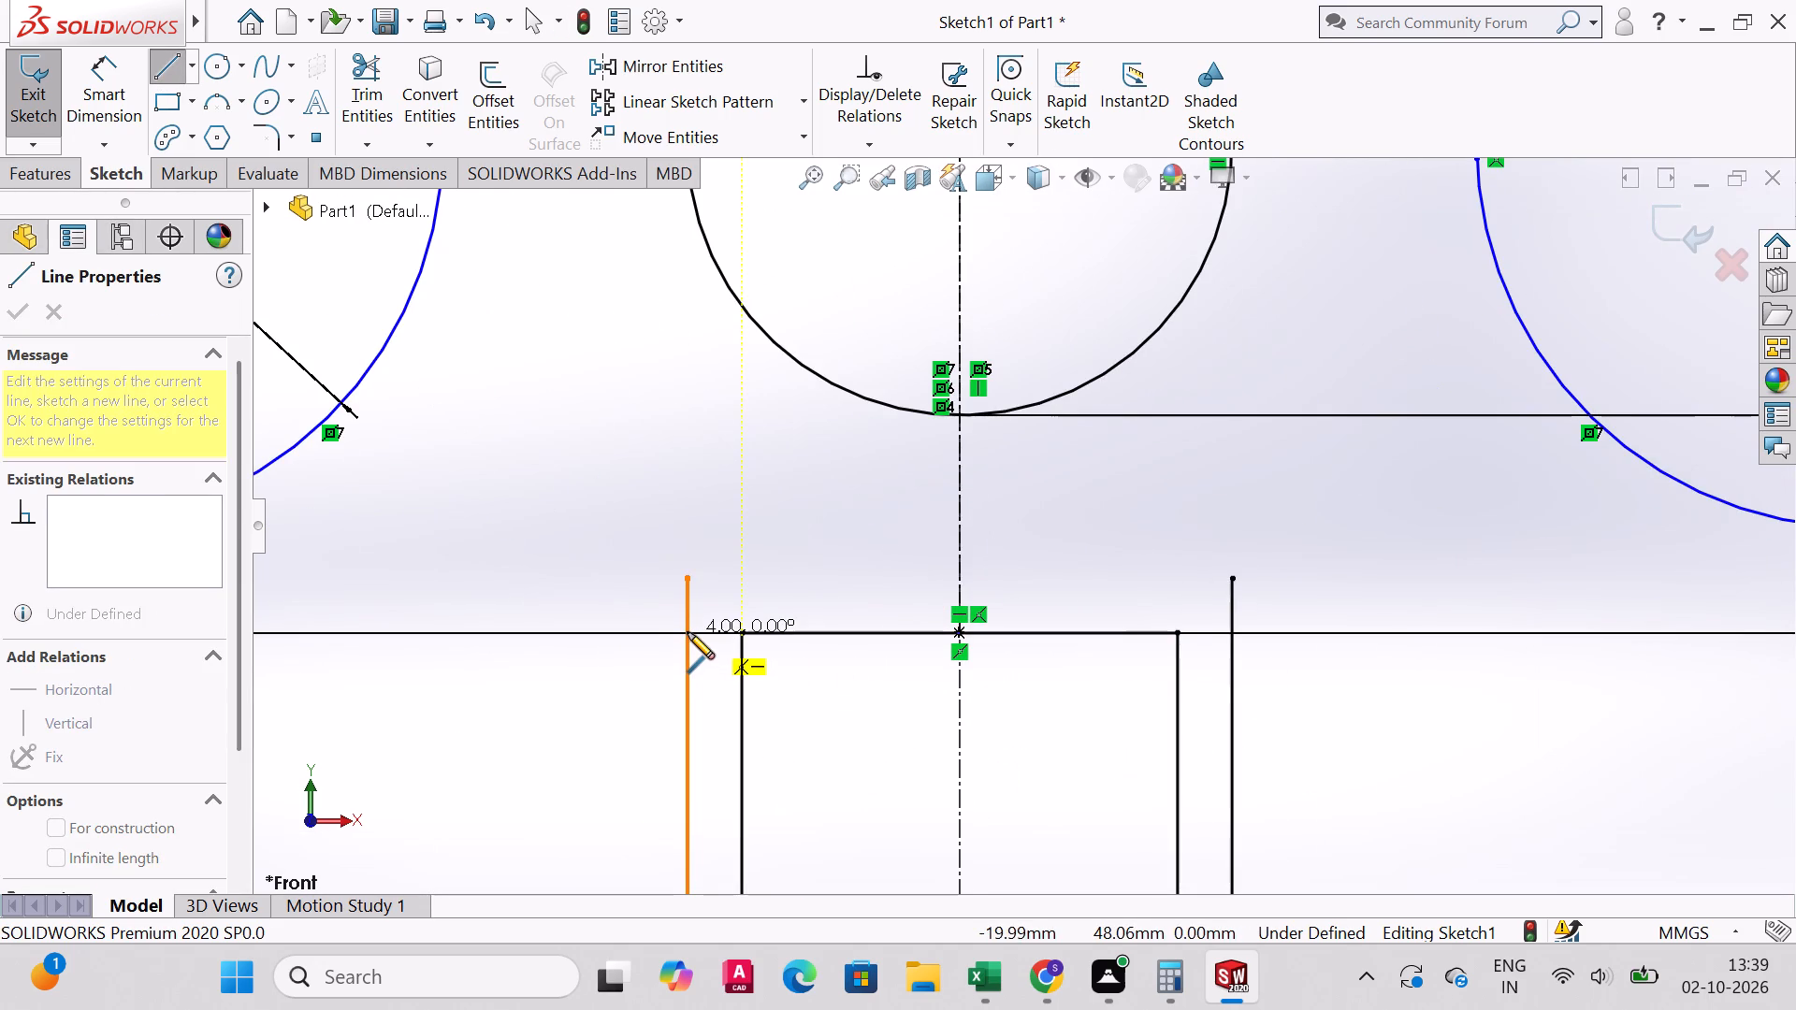
left_click(688, 632)
right_click(688, 632)
left_click(725, 641)
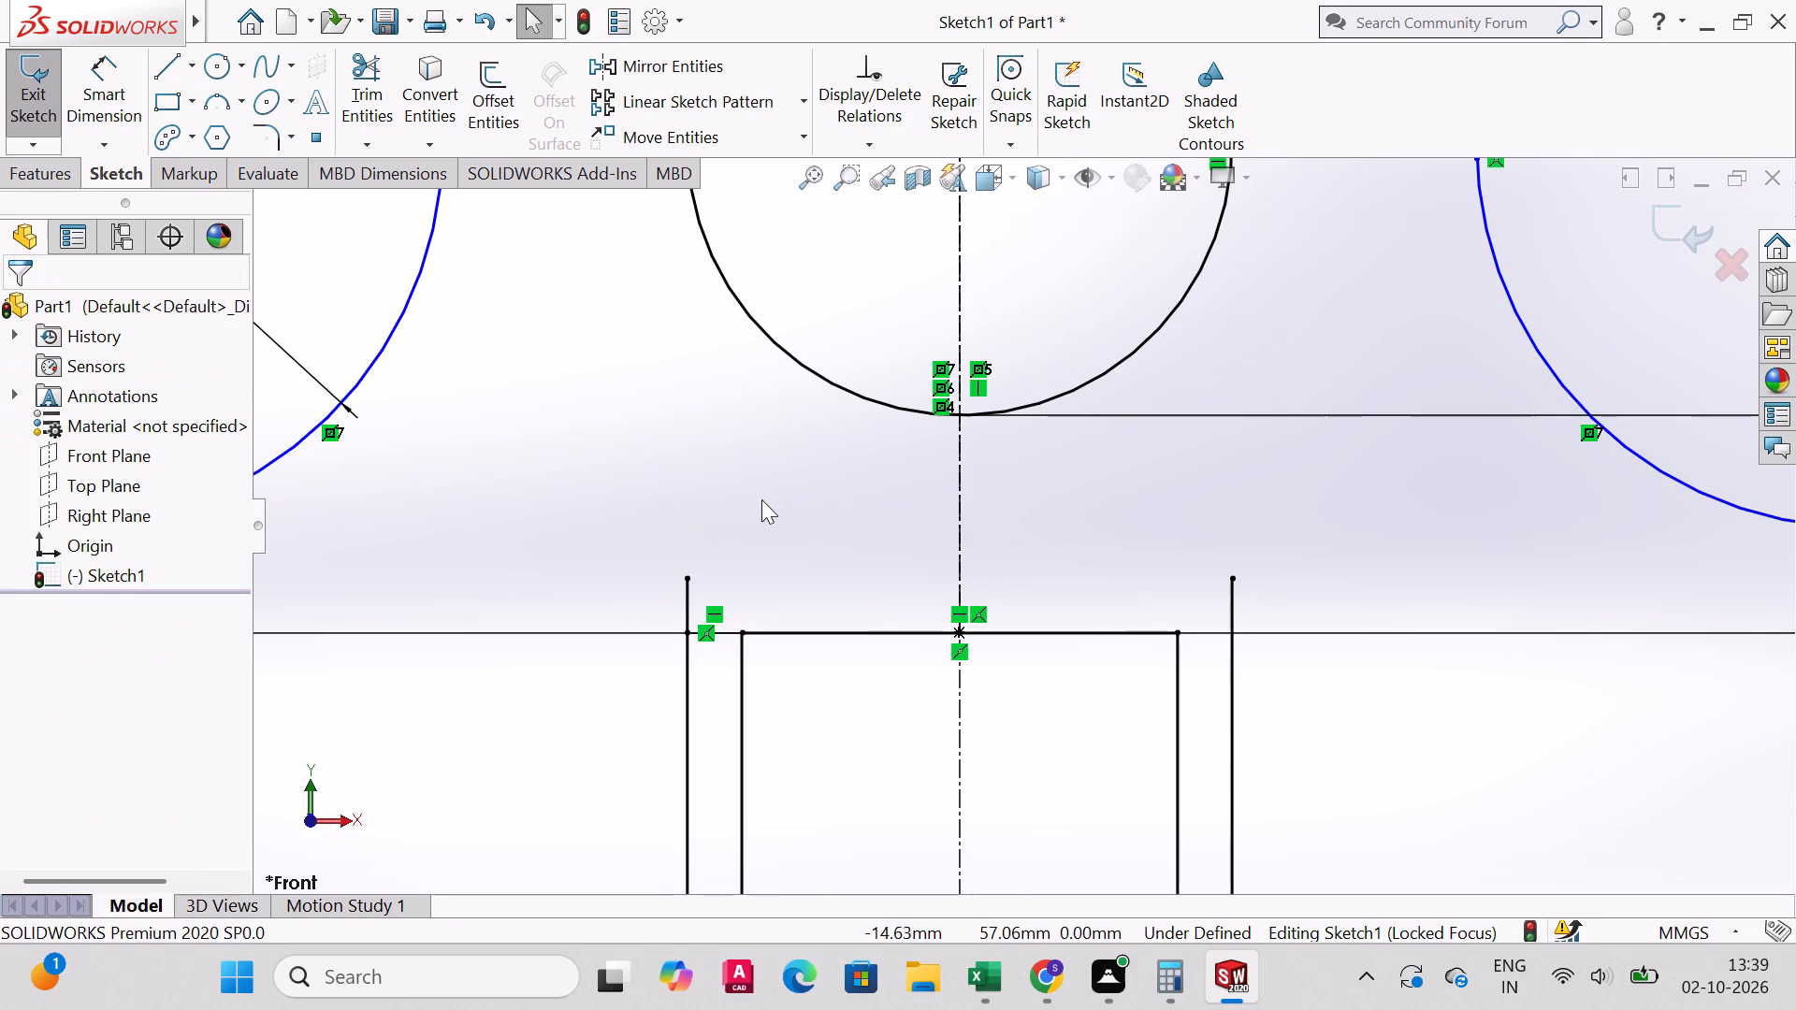
right_click(764, 488)
Draw a 4 mm horizontal line from the slot's top-right corner to the right vertical offset line.
left_click(167, 58)
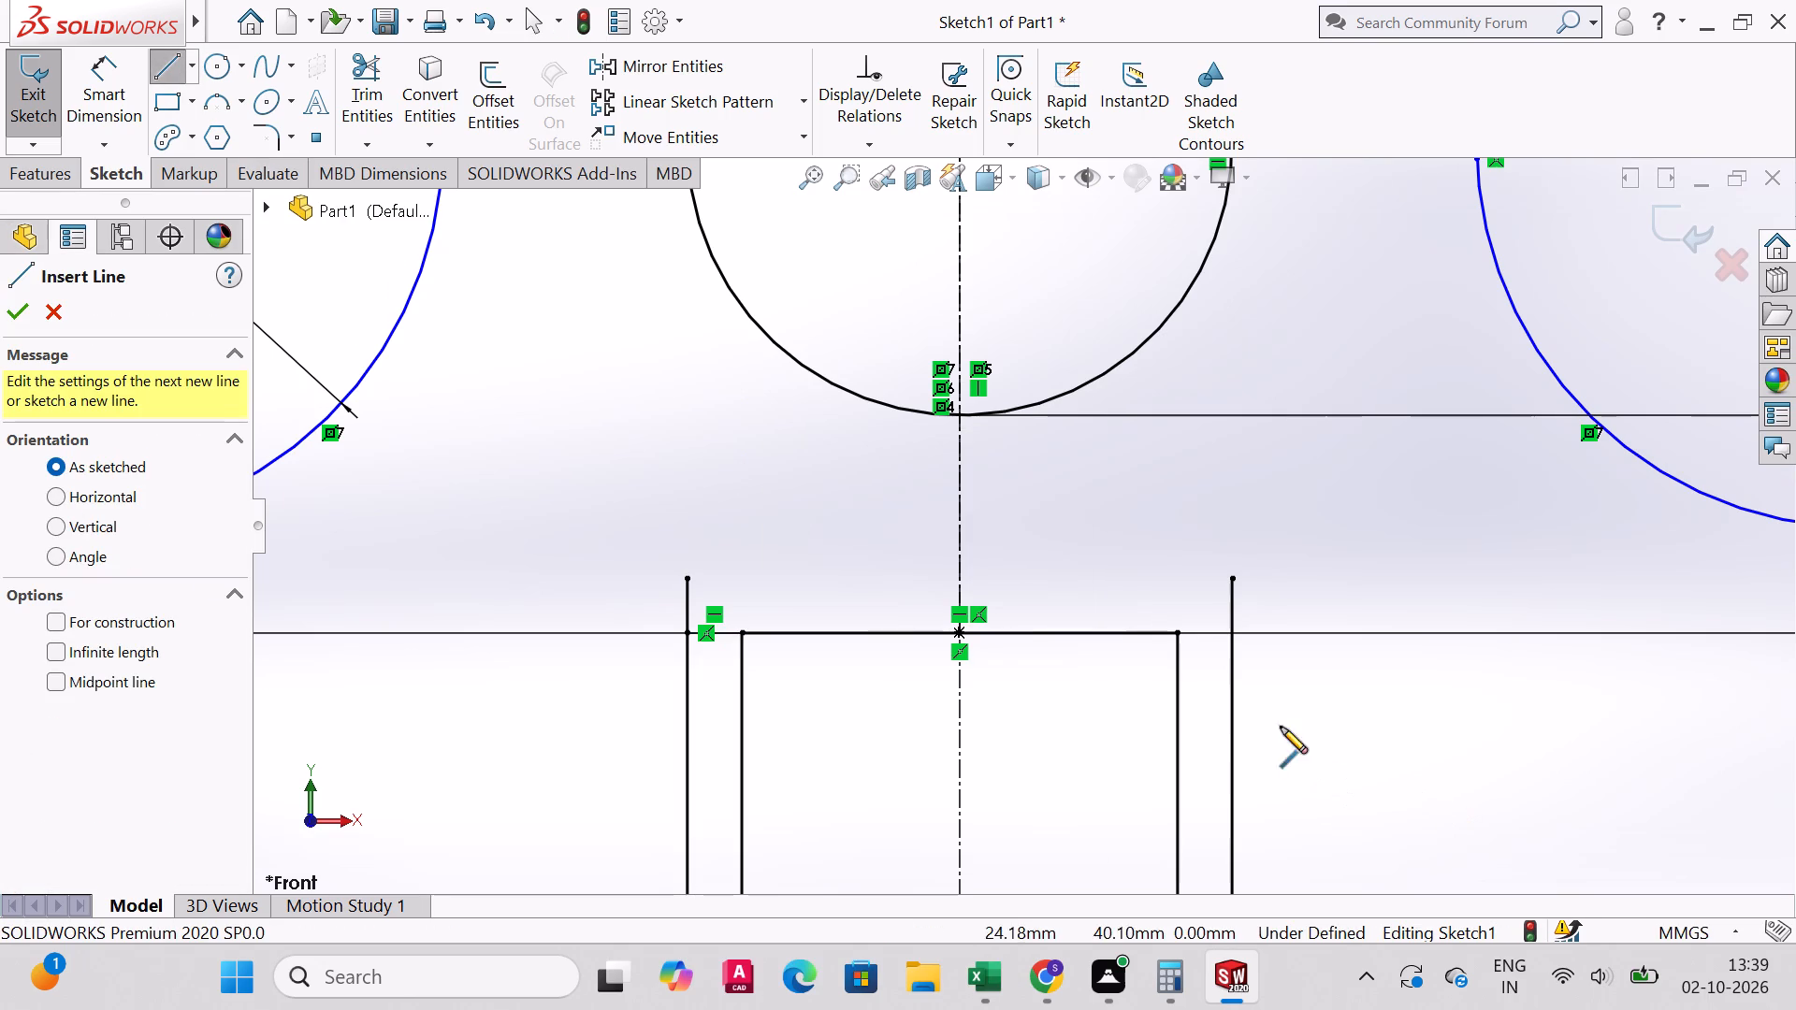
left_click(1177, 633)
left_click(1231, 633)
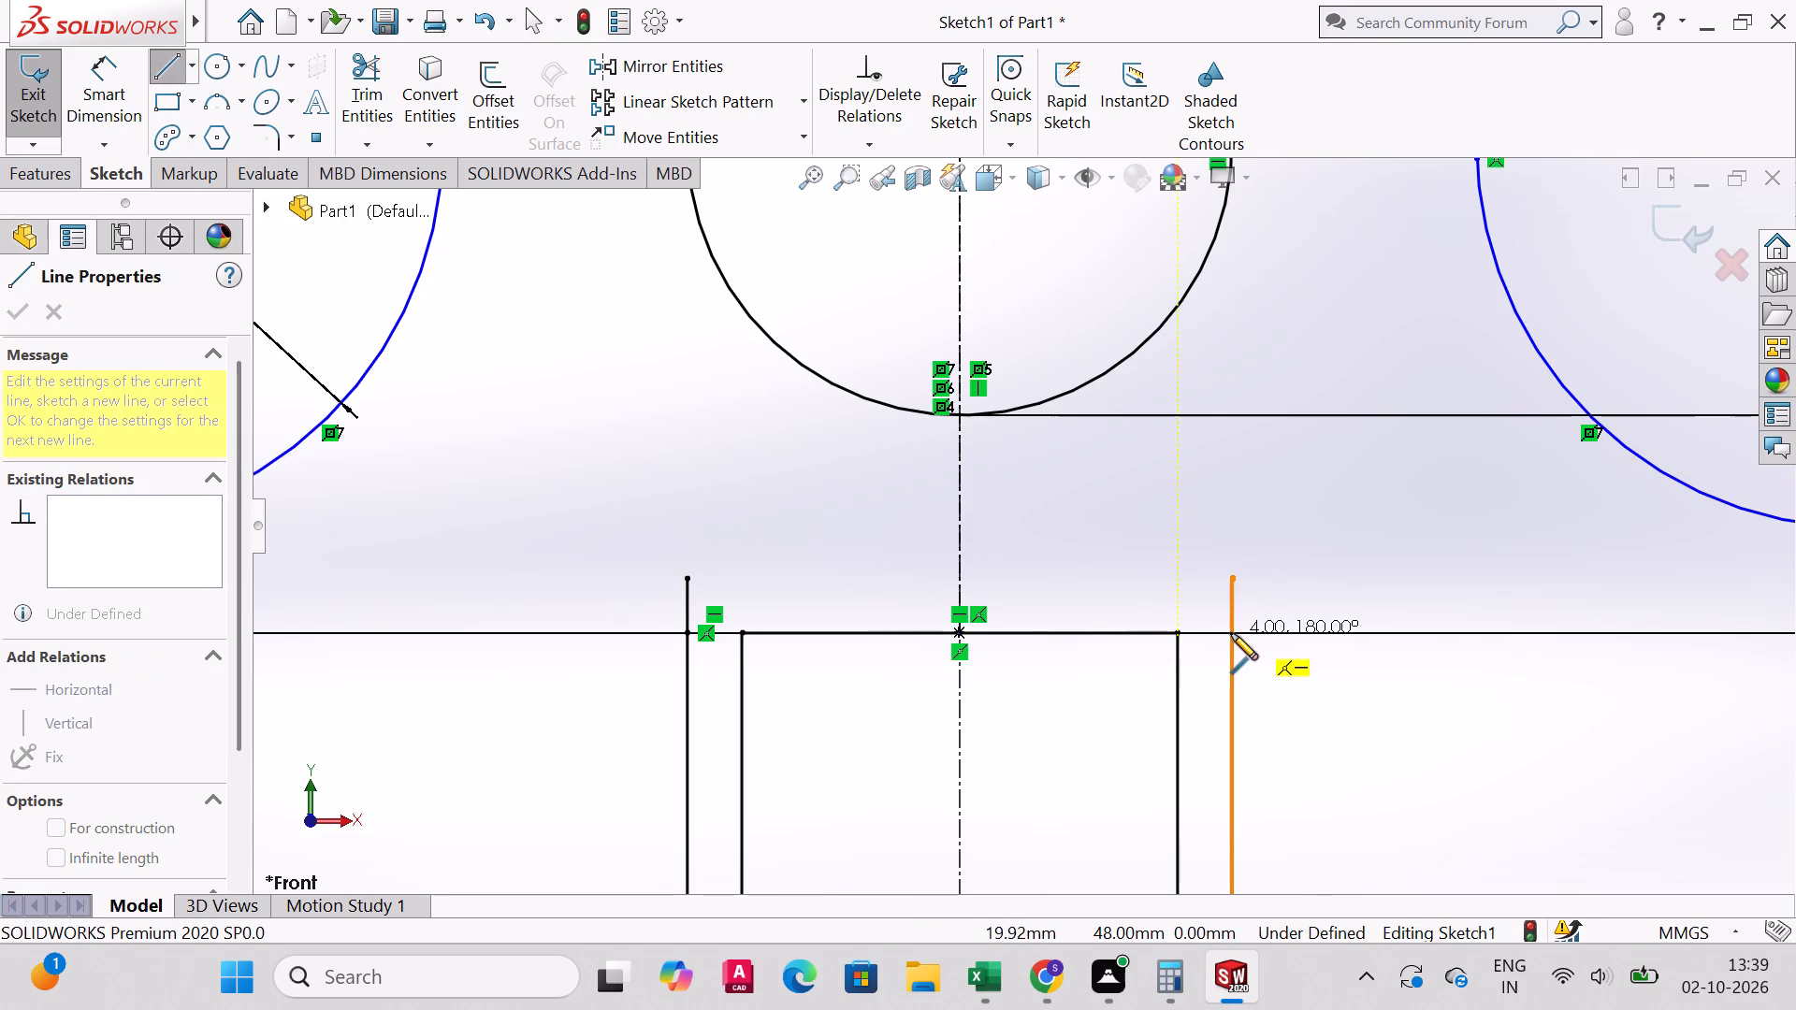
right_click(1231, 633)
left_click(1276, 647)
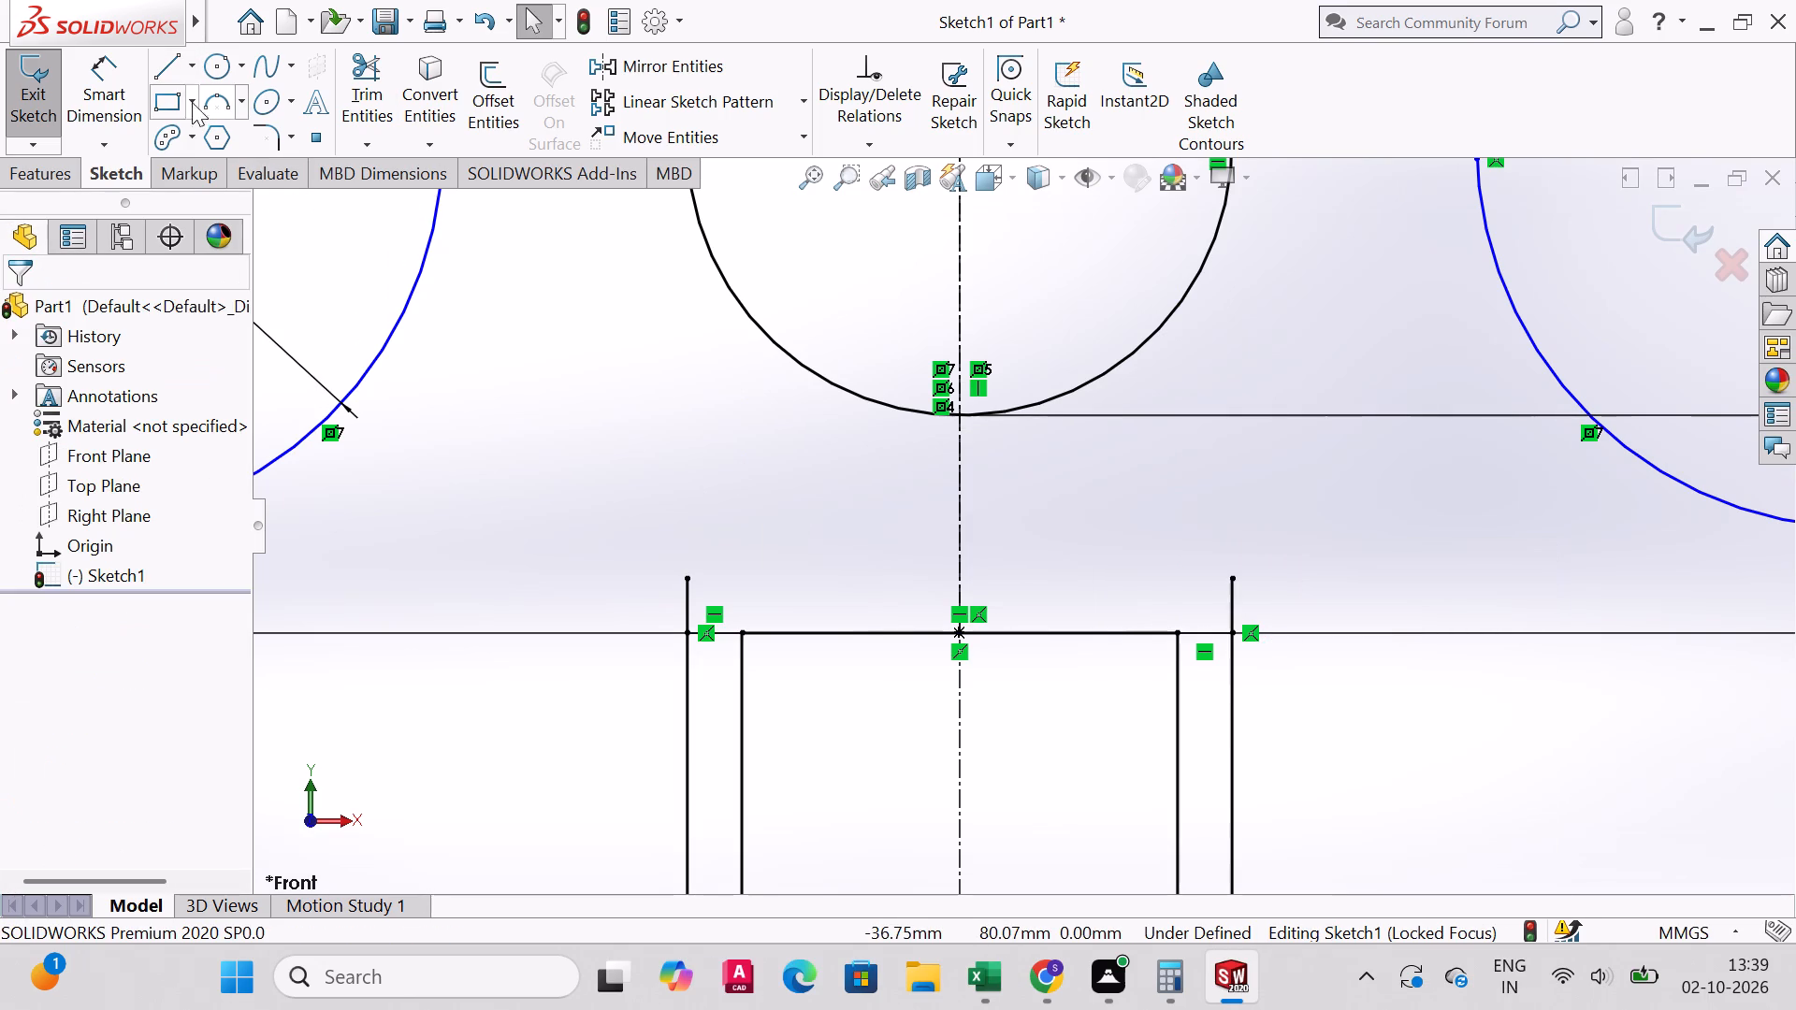
Power-trim the ends of both vertical offset lines that extend above the 4 mm connecting lines.
left_click(377, 77)
left_click_drag(651, 600, 706, 600)
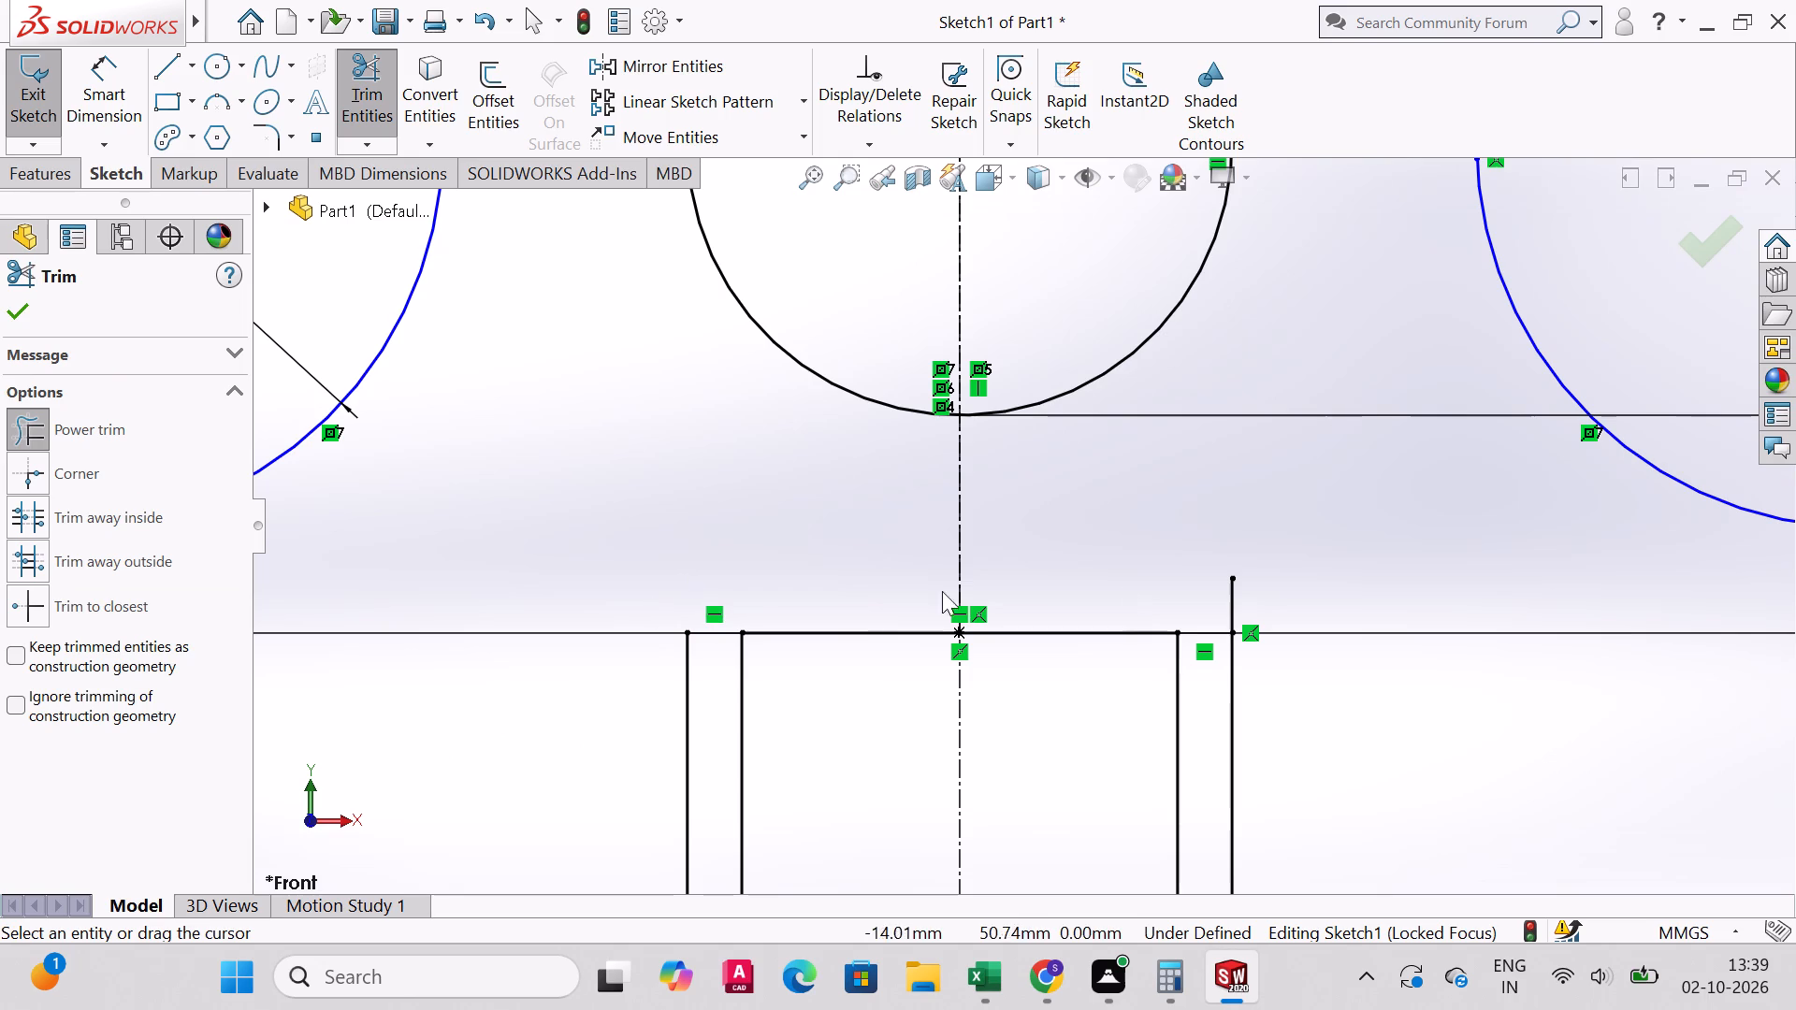
left_click_drag(1215, 599, 1258, 595)
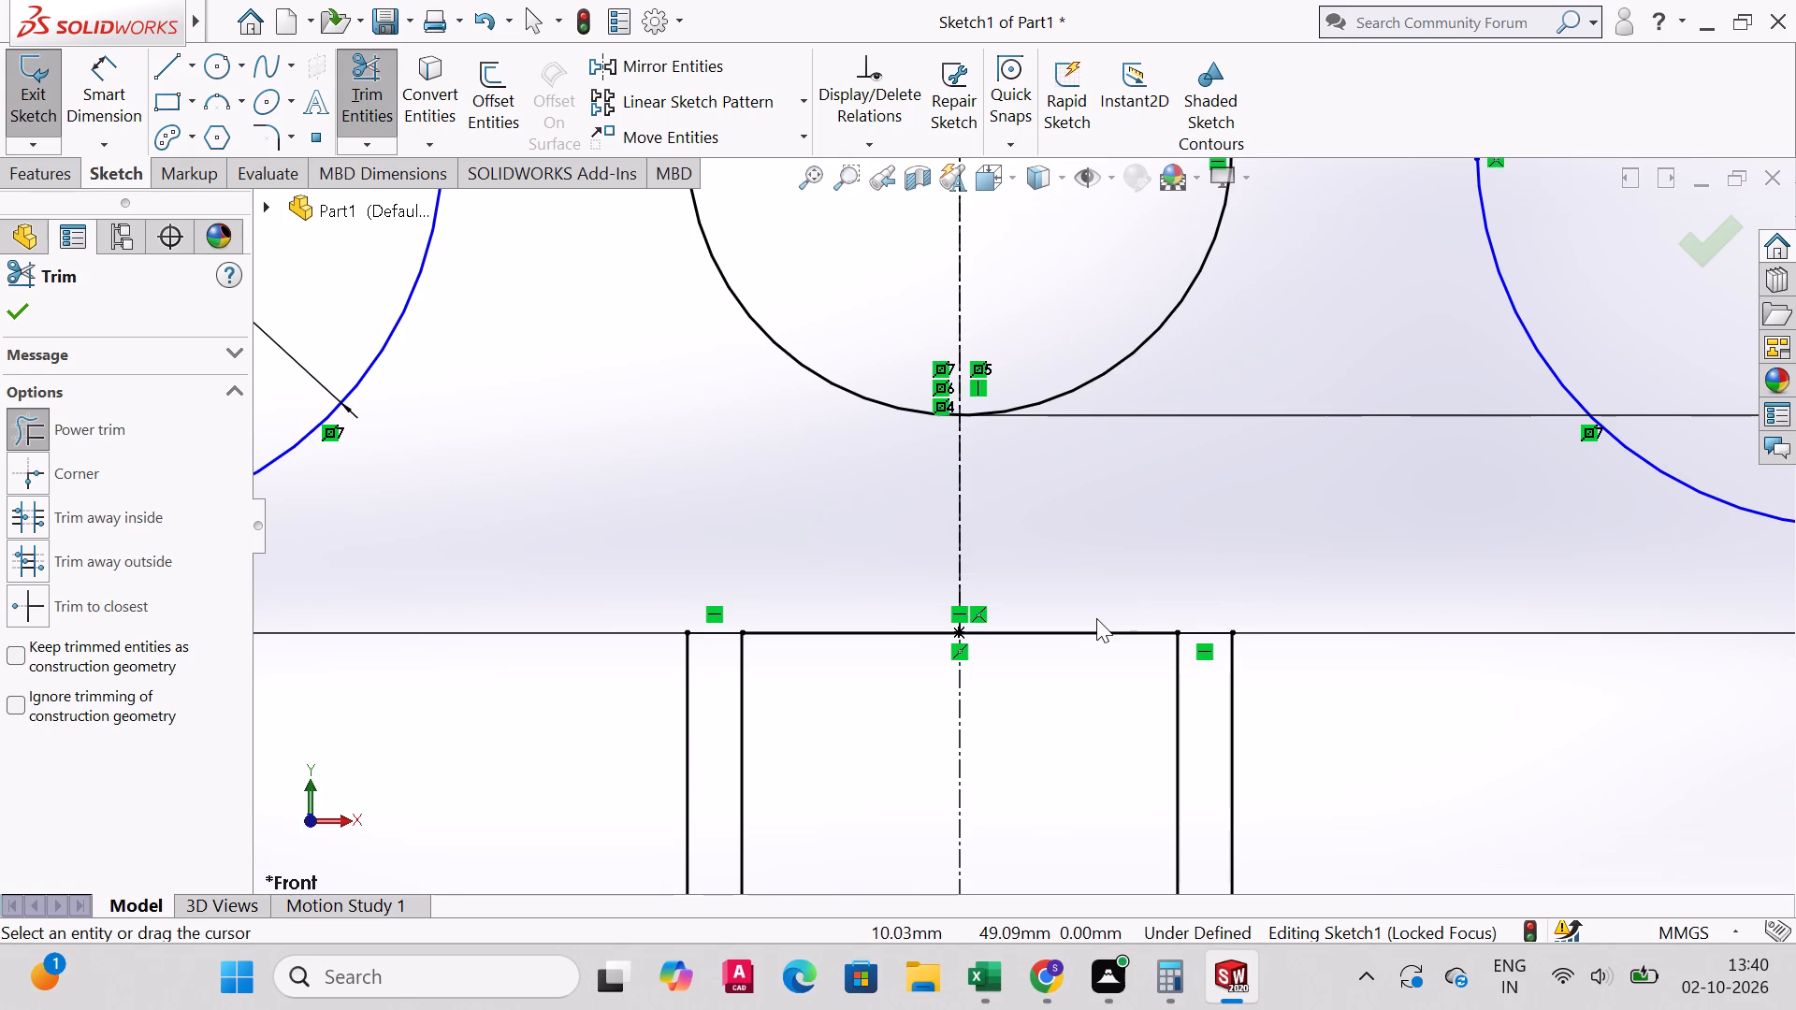
Draw a horizontal line about 18 mm outward from the right offset line's top end, continuing vertically 48 mm down to the base line.
left_click(173, 69)
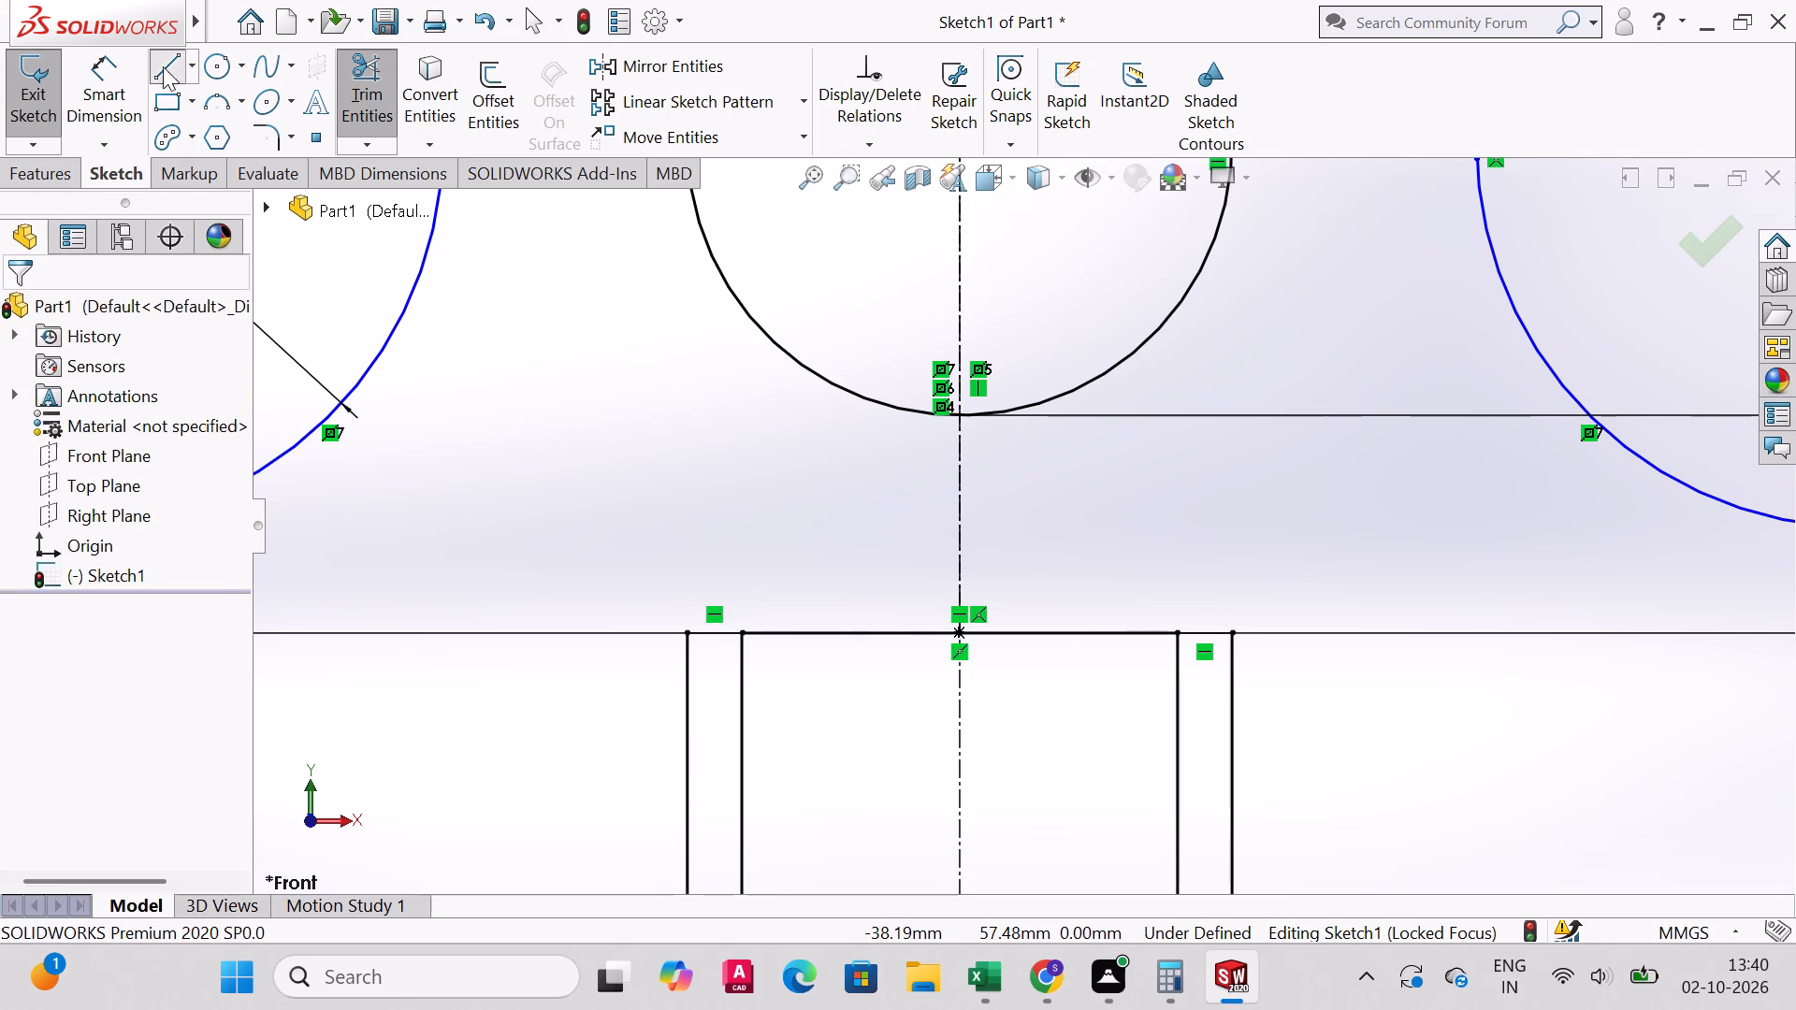
left_click(1228, 632)
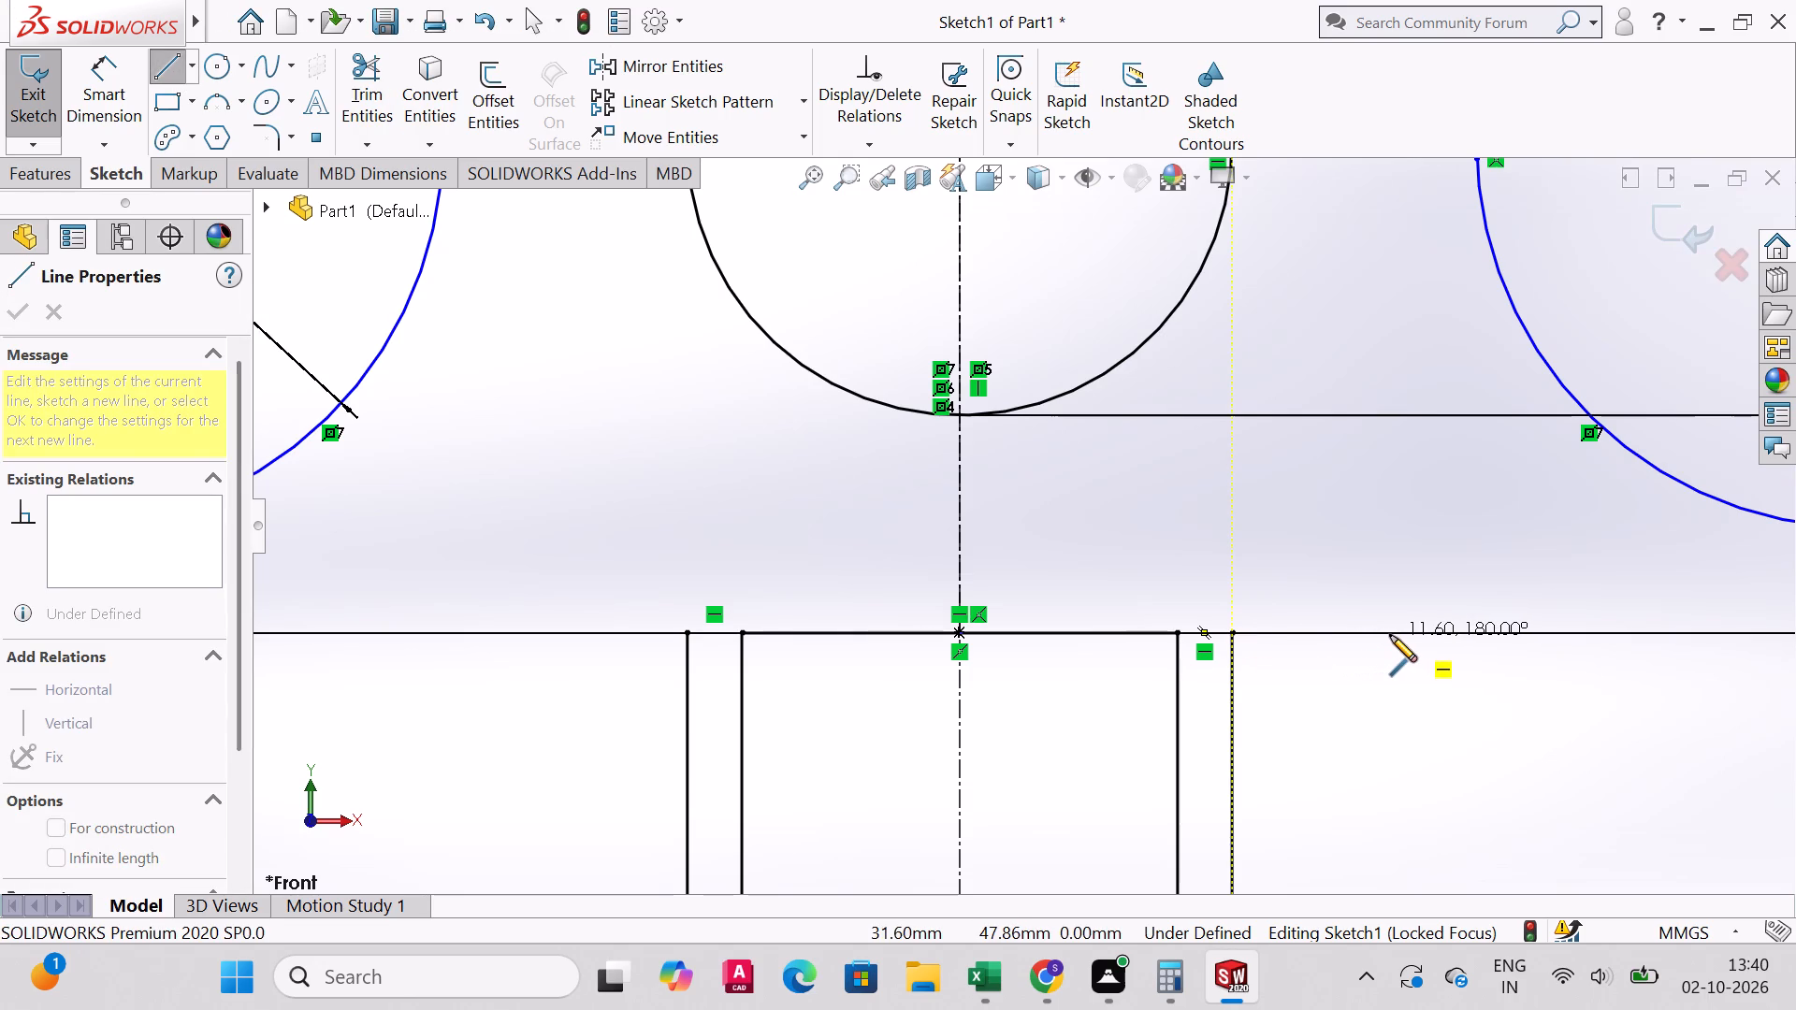
left_click(1480, 631)
scroll(1479, 631, "down", 4)
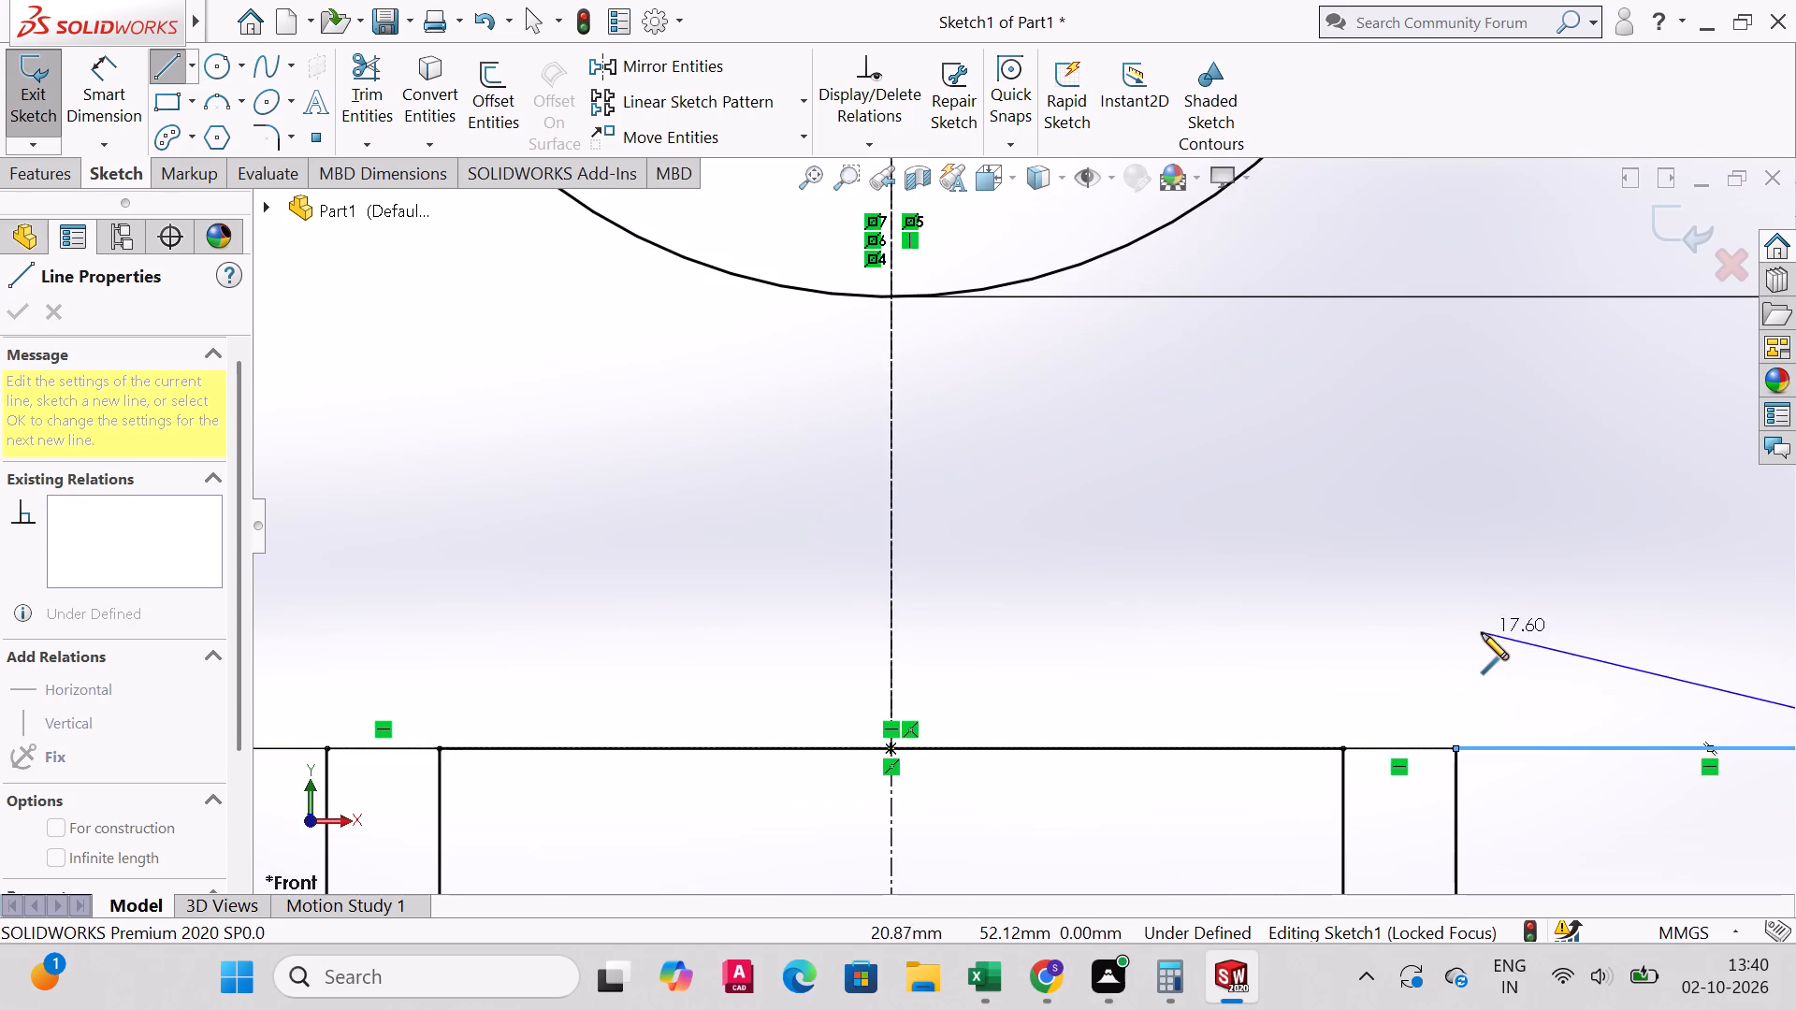
scroll(1493, 634, "up", 4)
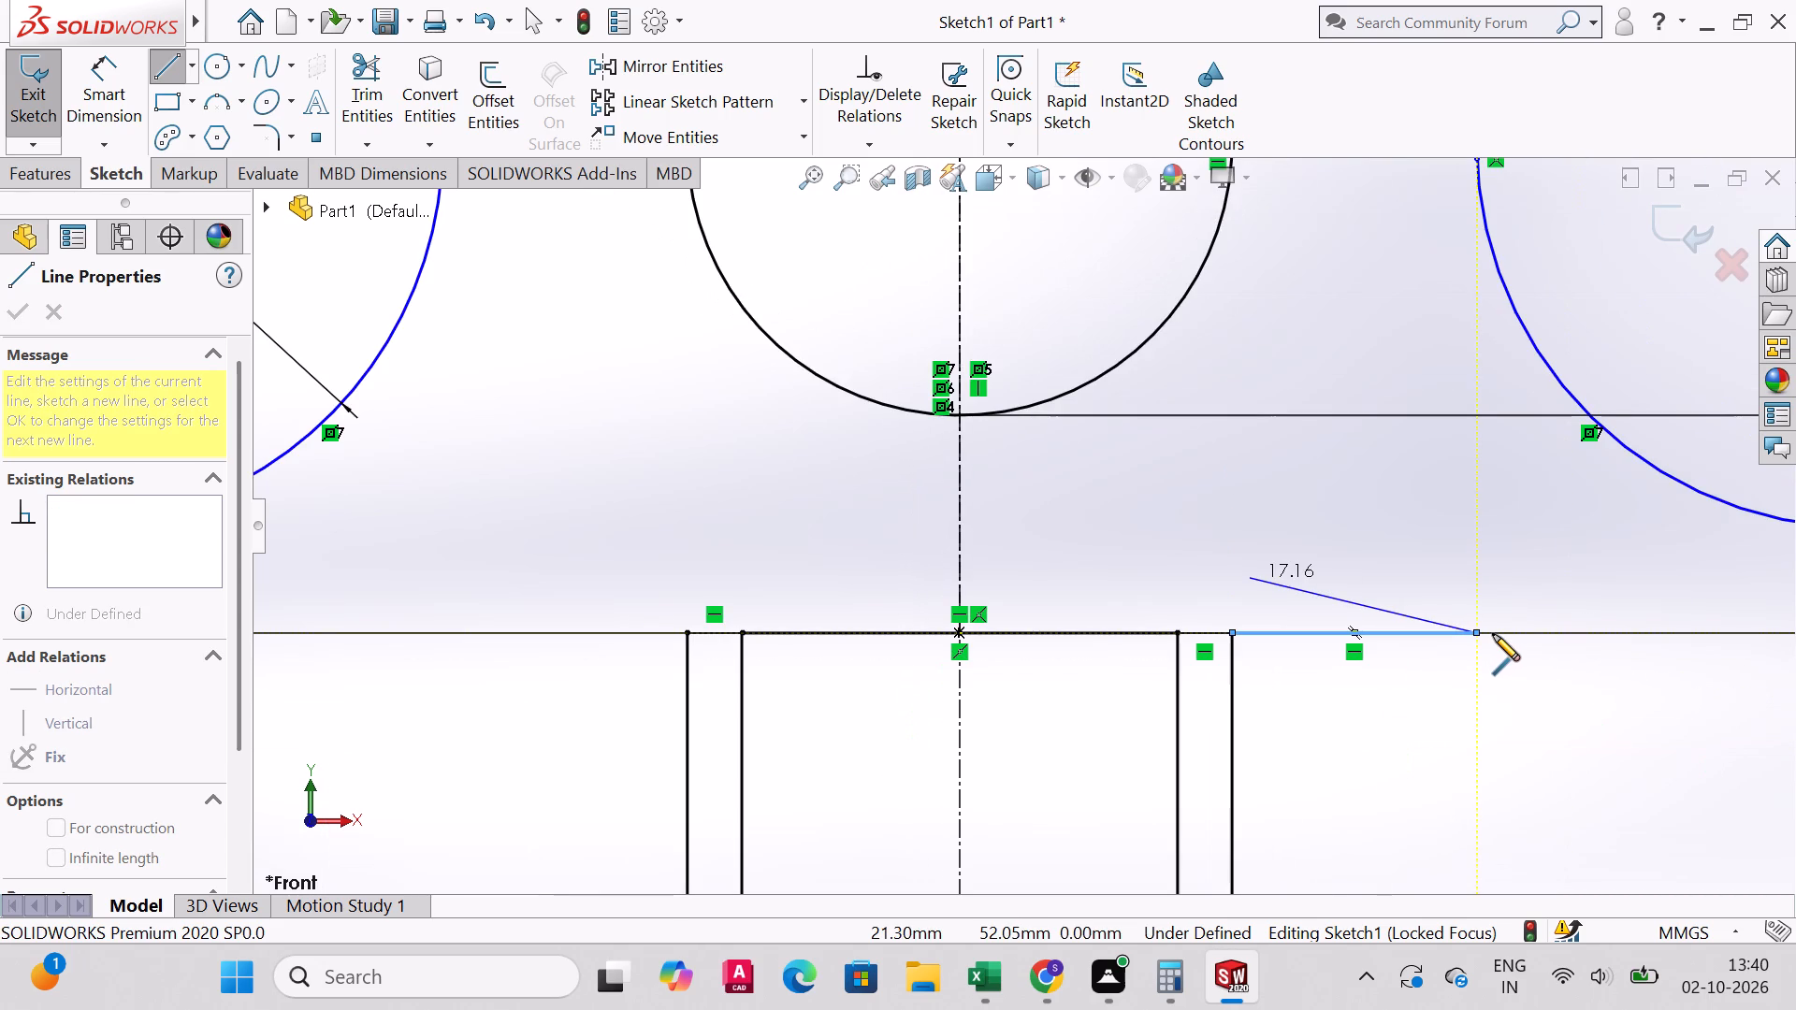
scroll(1463, 744, "down", 4)
scroll(1483, 781, "up", 7)
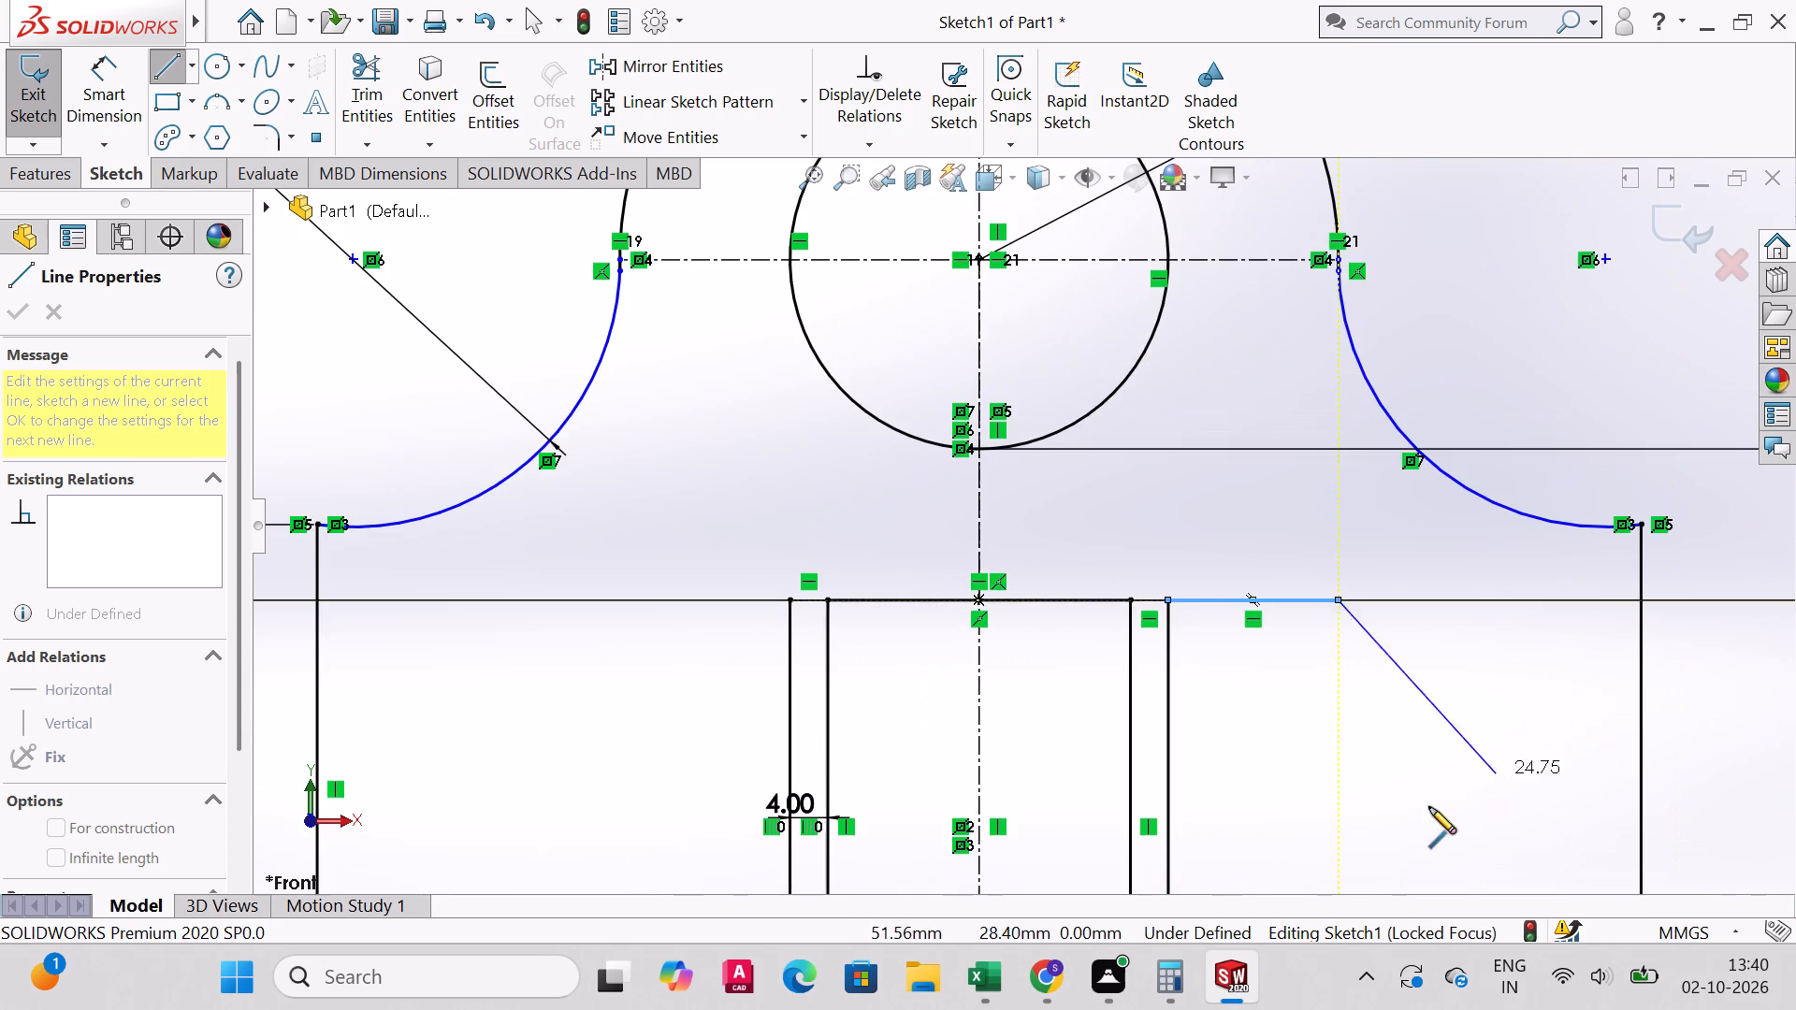
scroll(1415, 811, "up", 4)
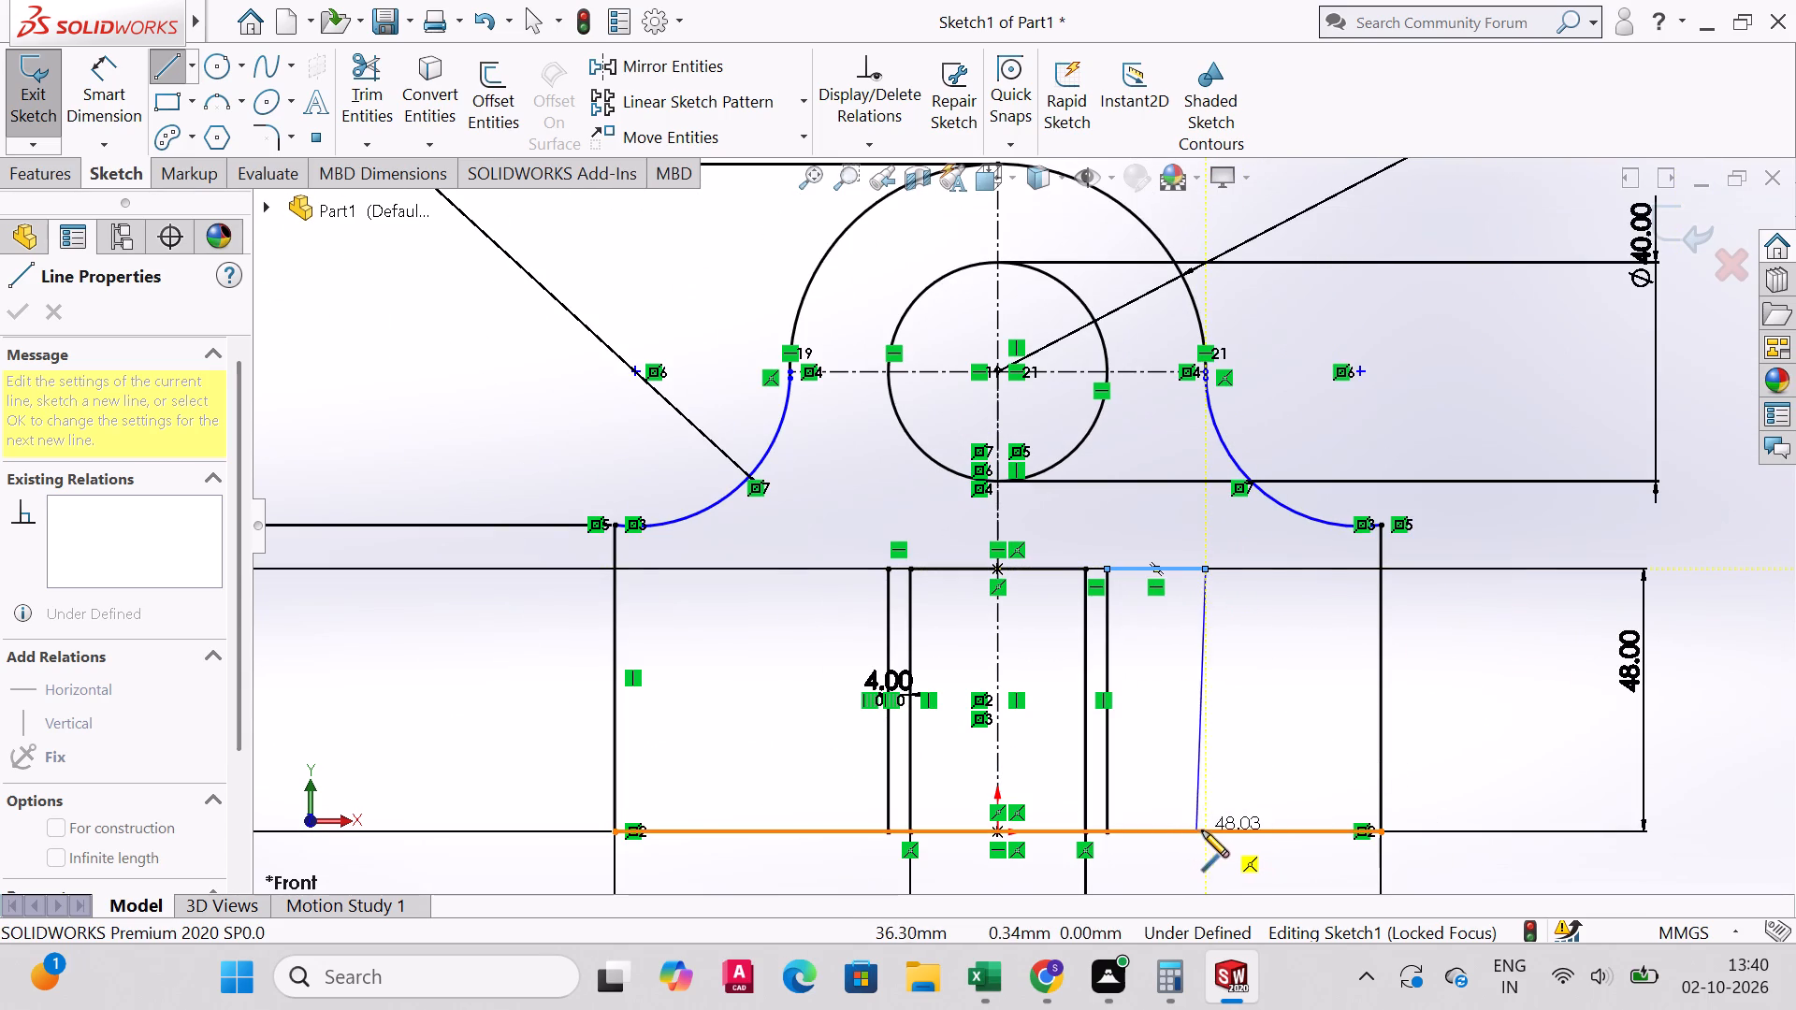
left_click(1204, 835)
right_click(1204, 835)
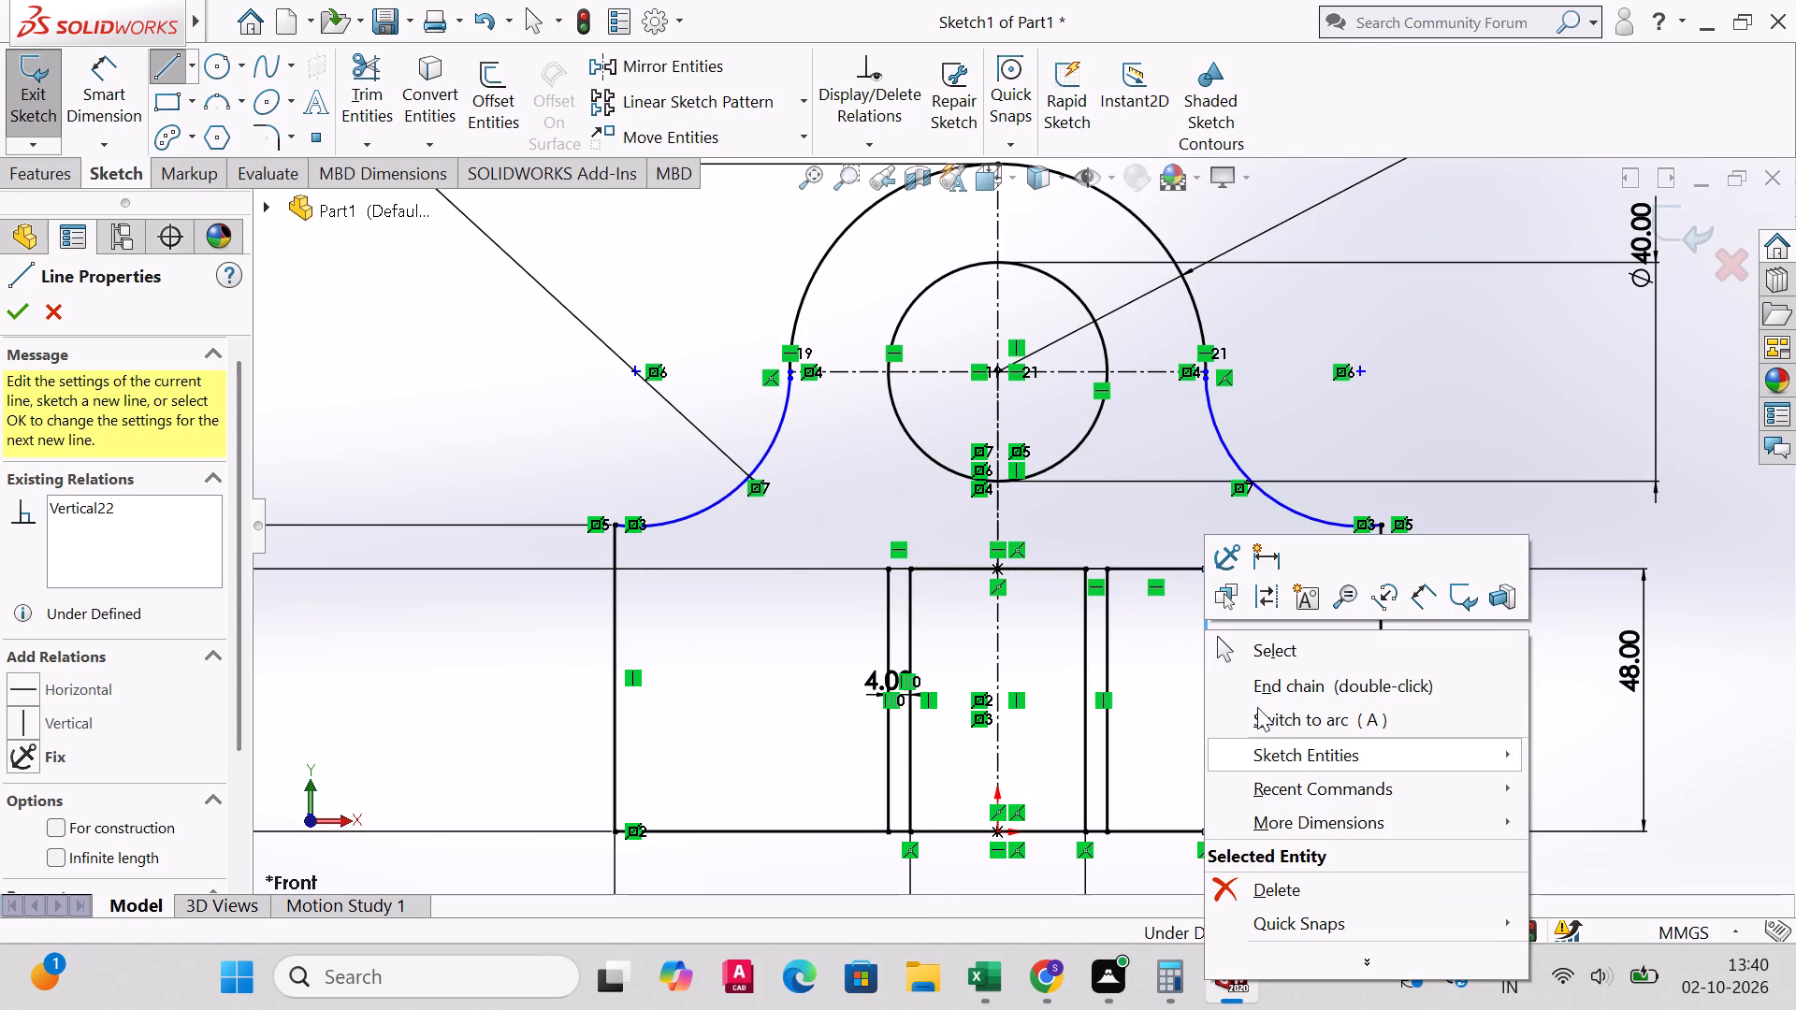
left_click(1285, 653)
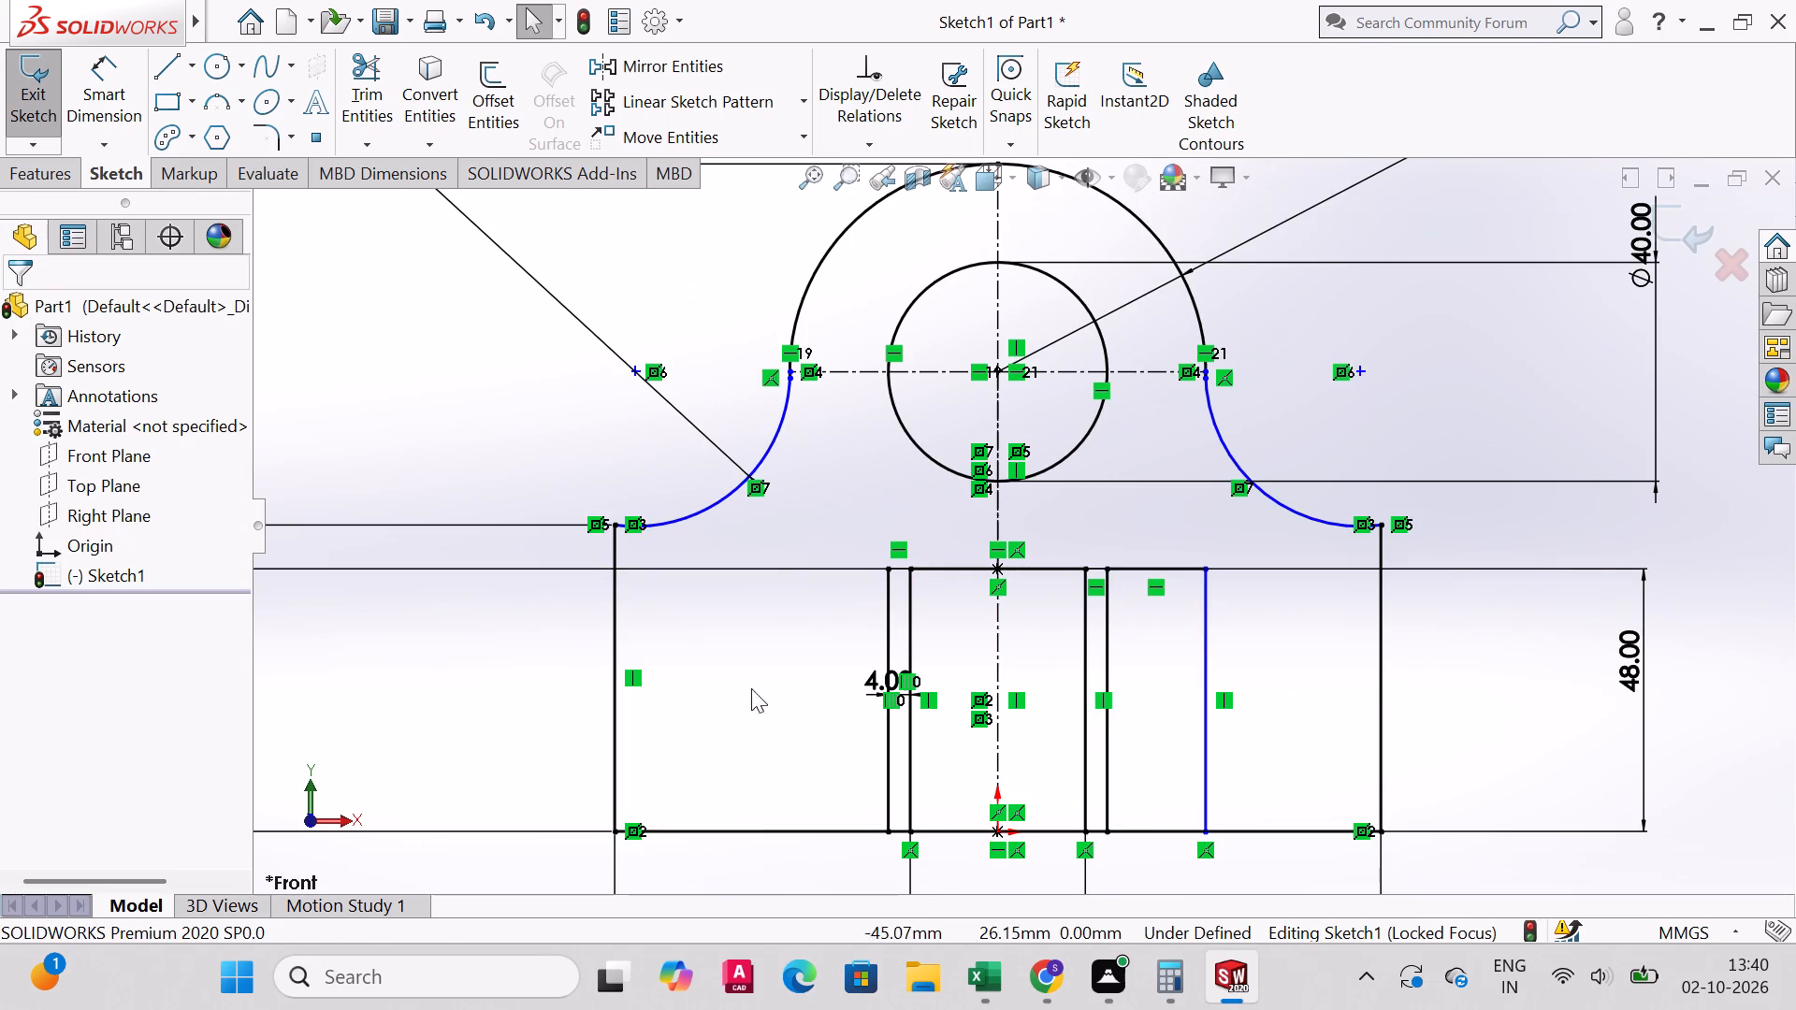
Draw a horizontal line about 18 mm outward from the left offset line's top end, continuing vertically 48 mm down to the base line.
left_click(155, 65)
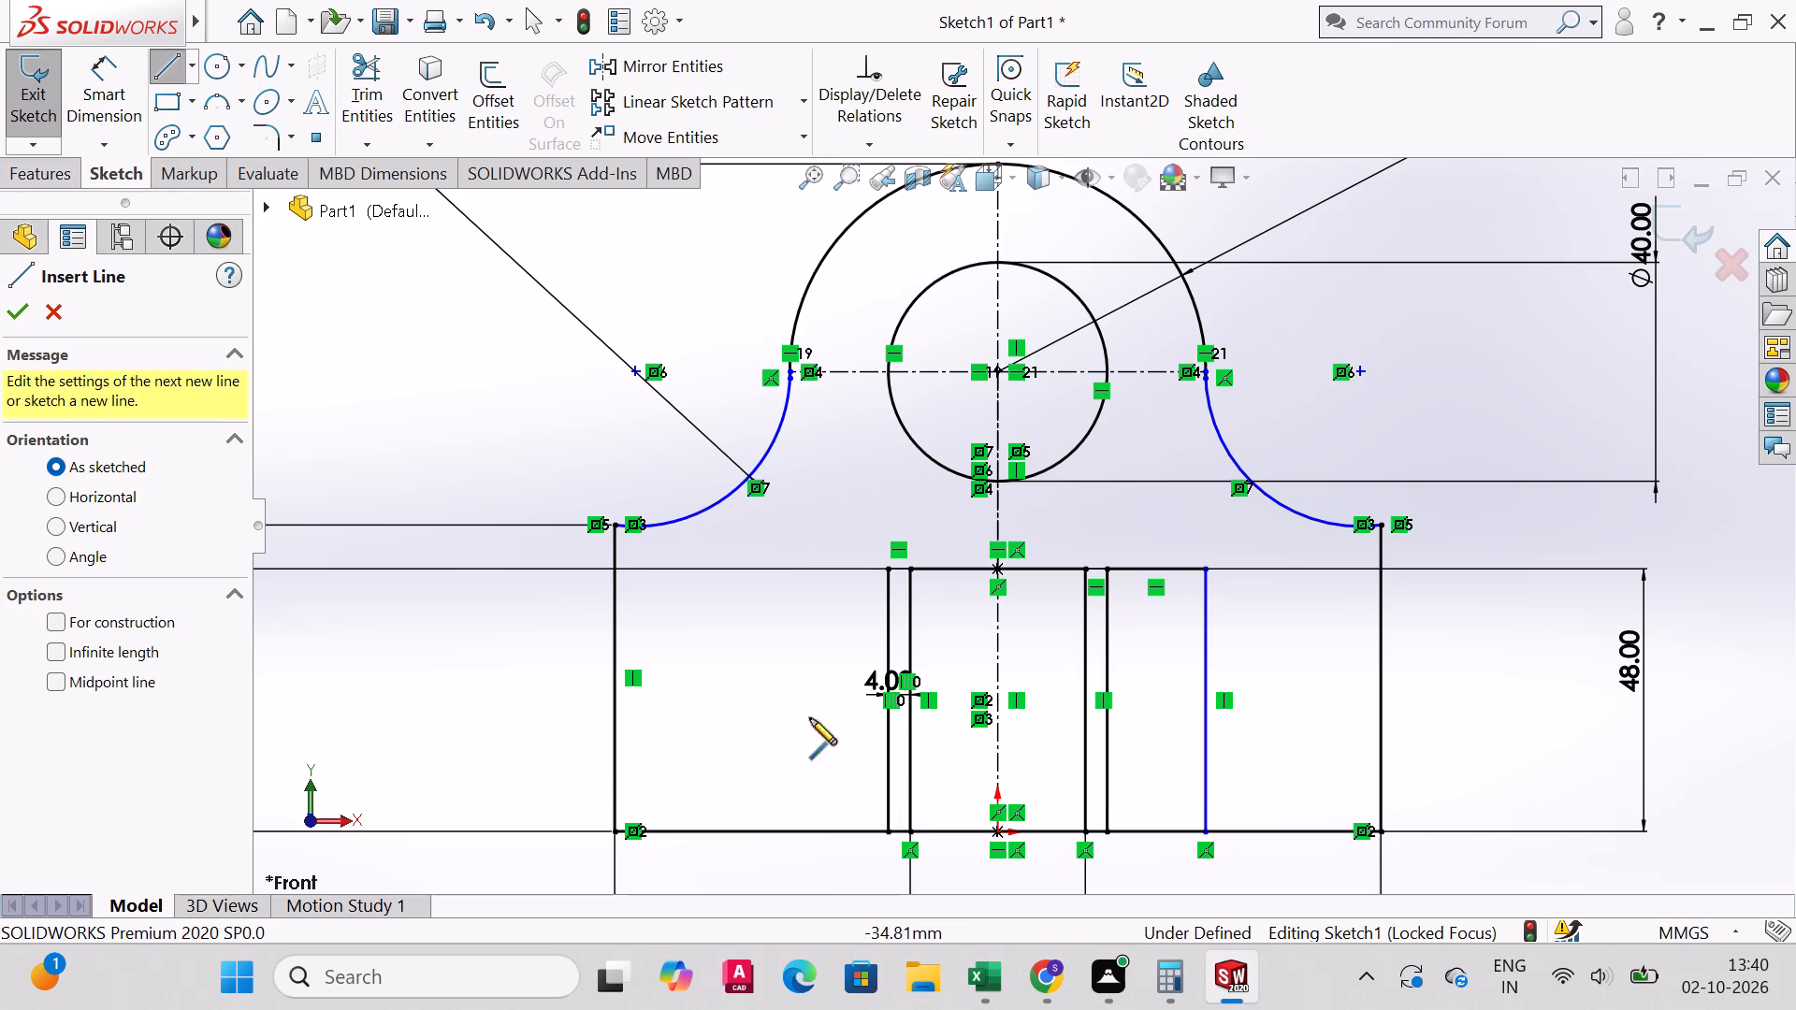
left_click(886, 570)
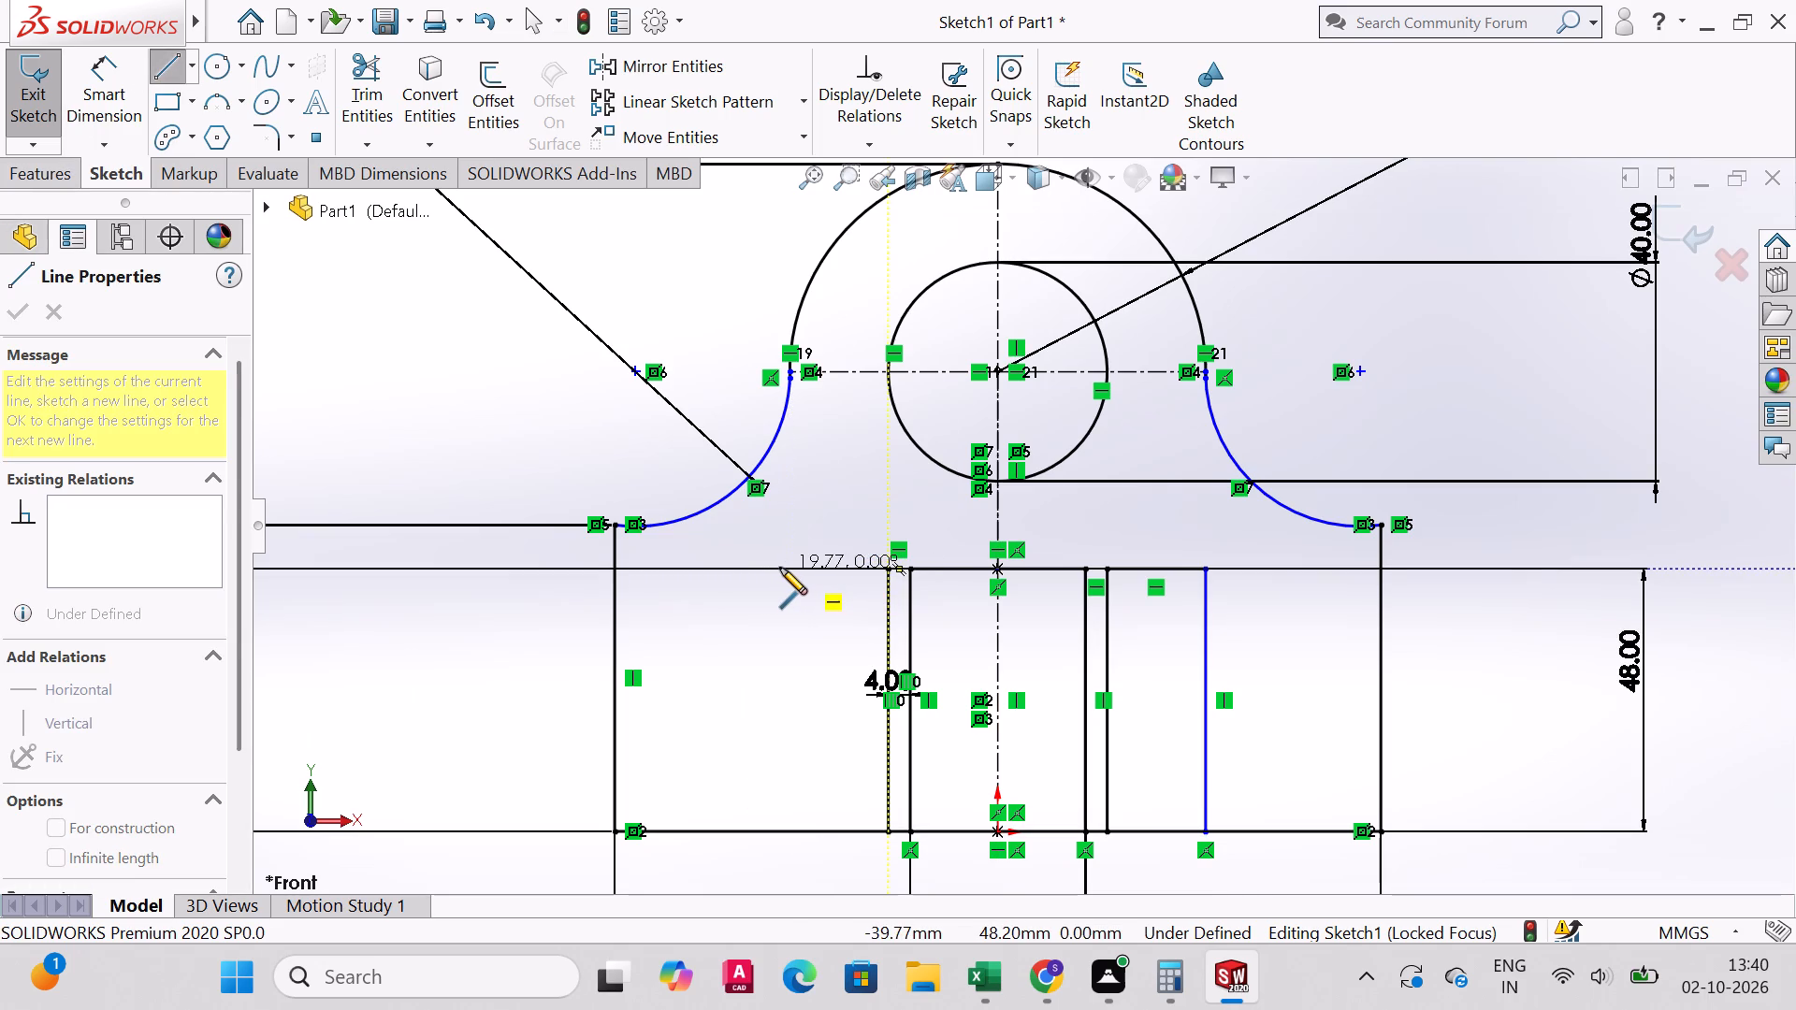
left_click(786, 568)
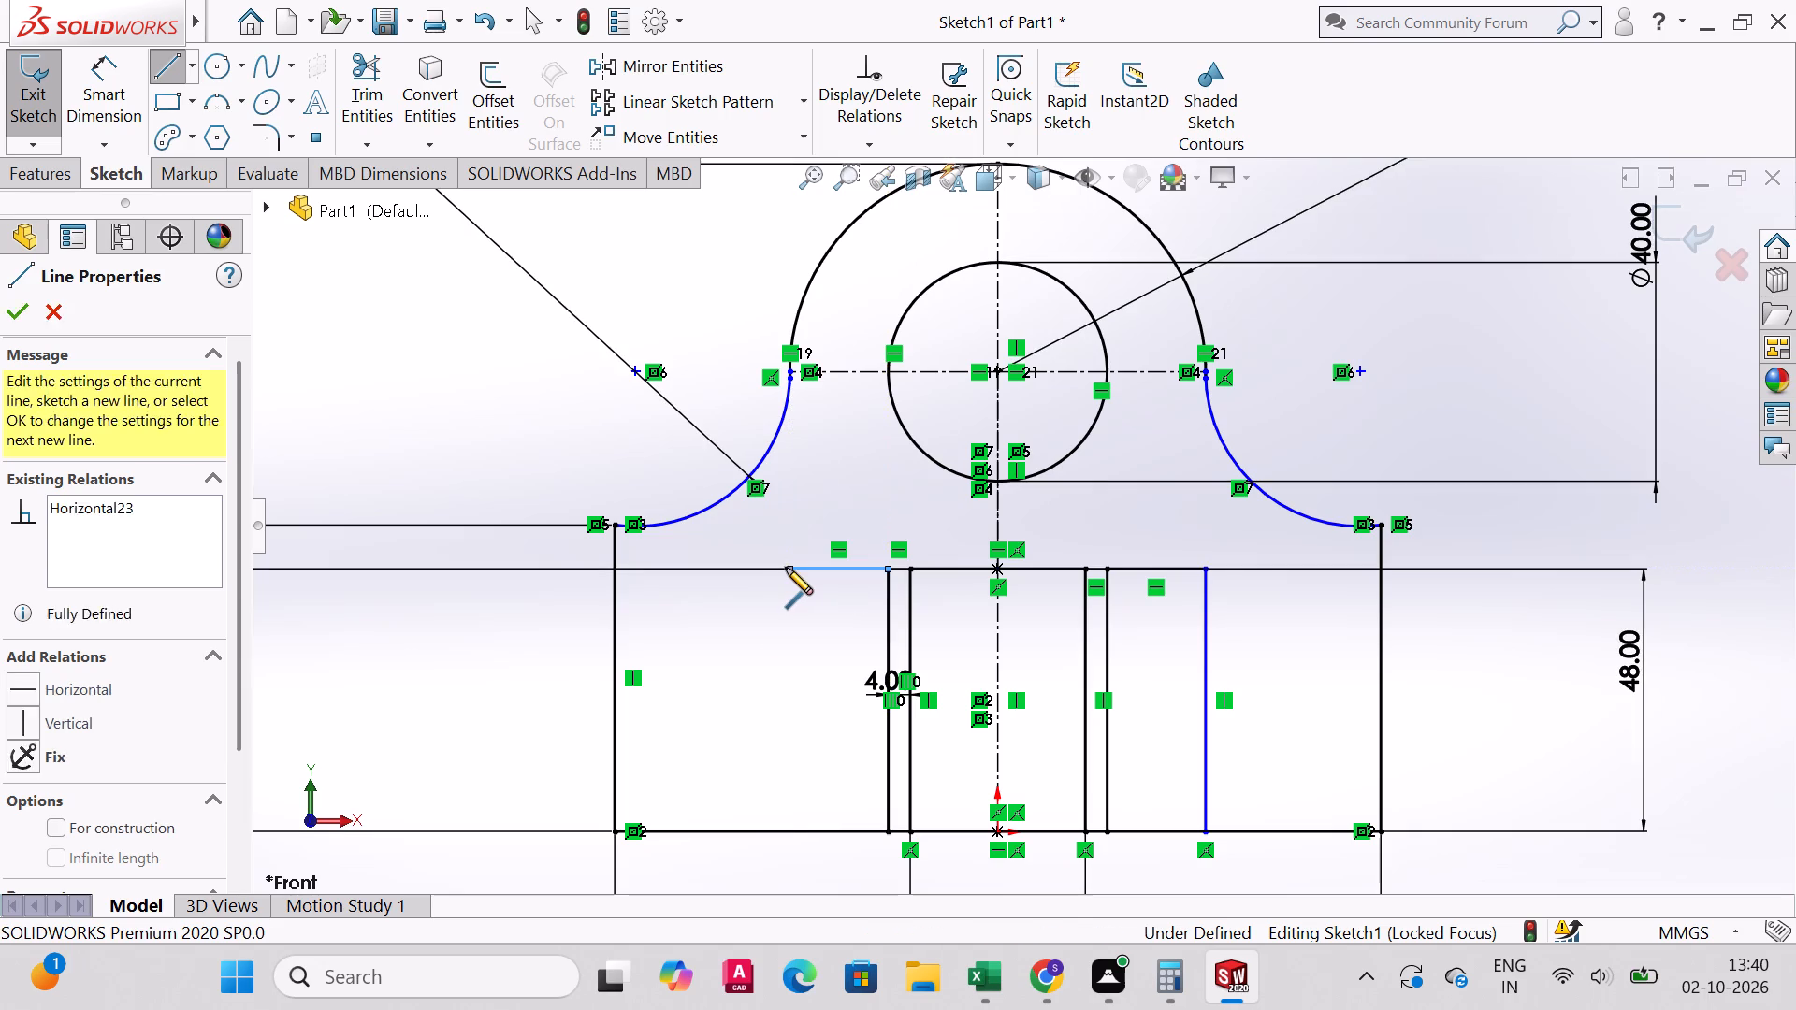
left_click(788, 830)
right_click(788, 830)
left_click(847, 651)
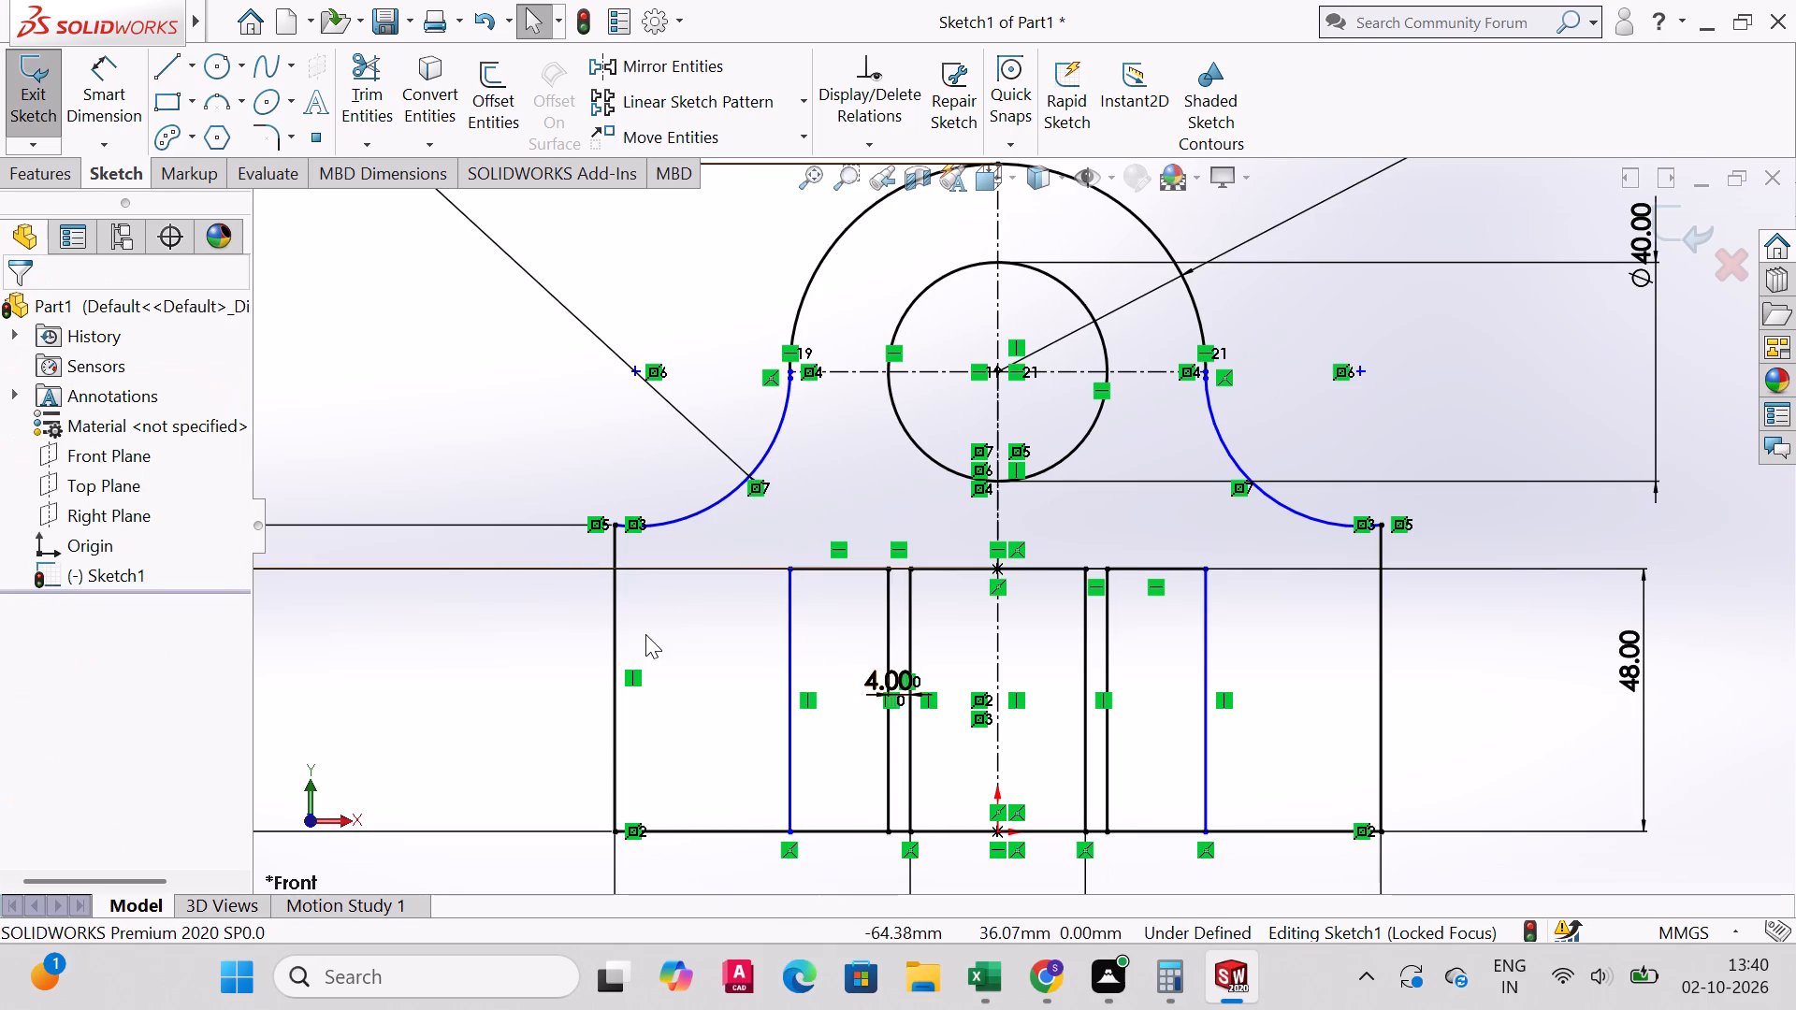
Dimension the horizontal top line outside the left slot wall to 18 mm.
left_click(82, 67)
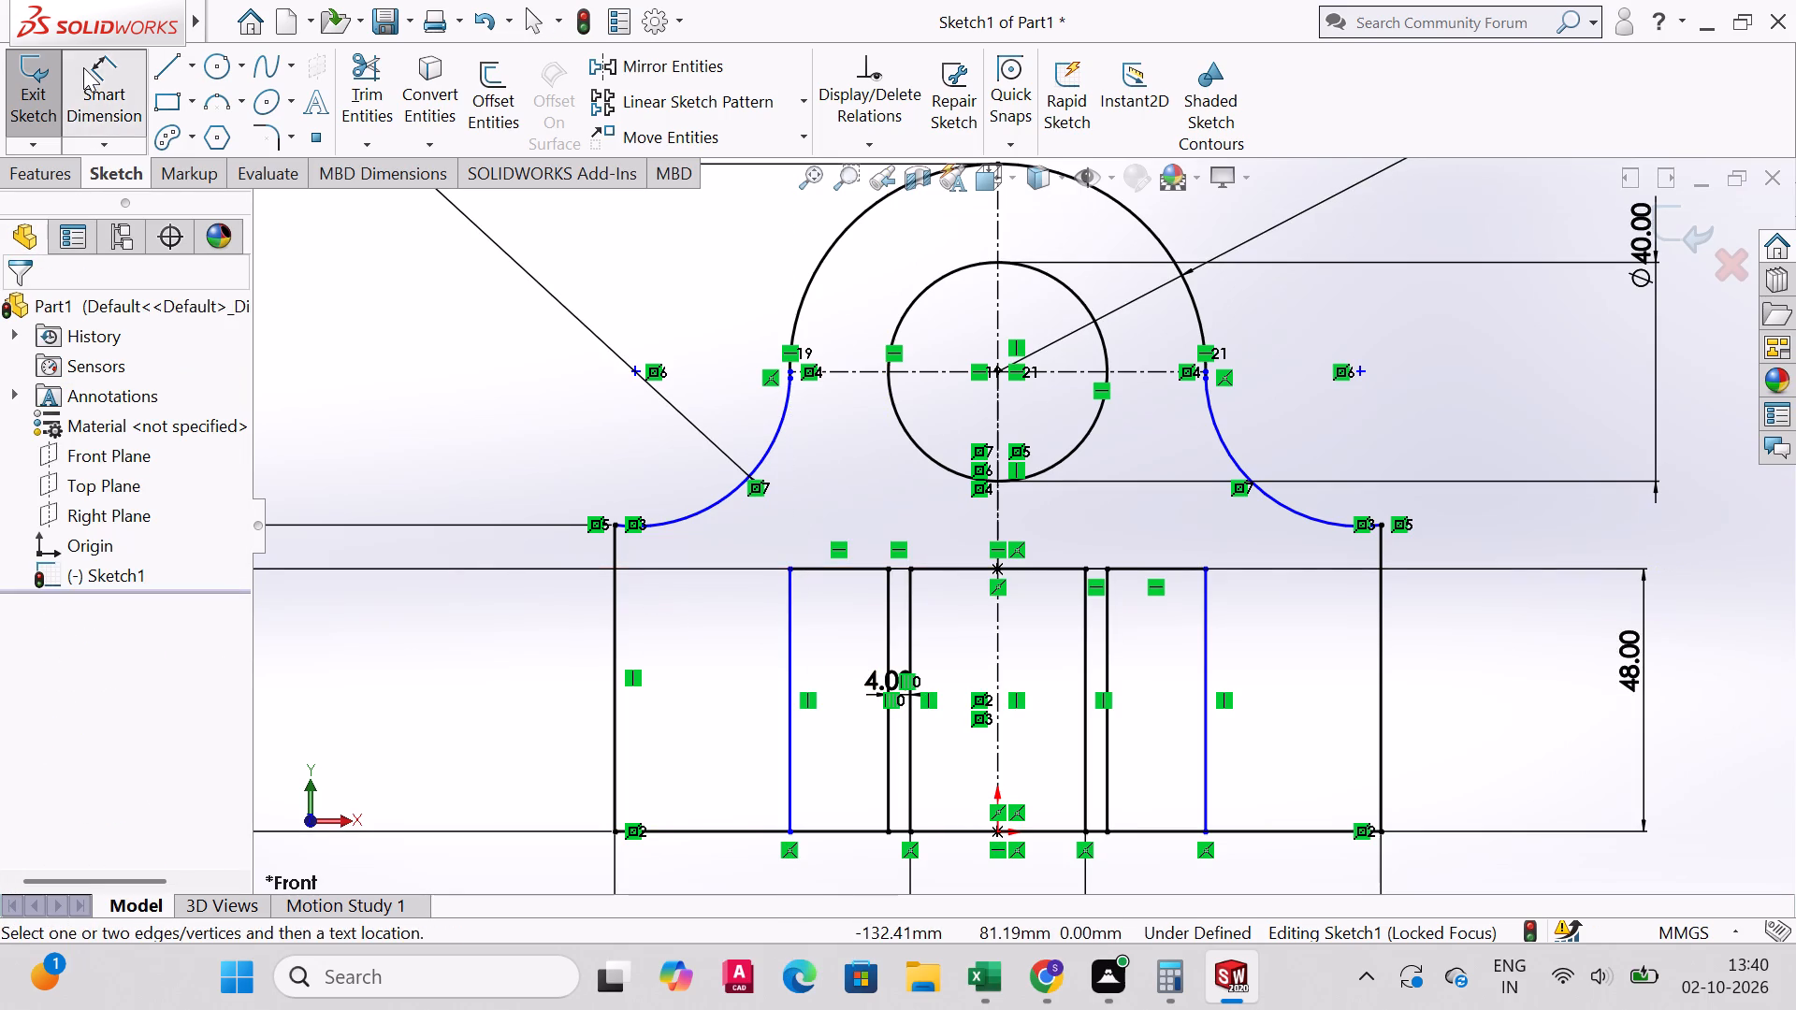
left_click(821, 567)
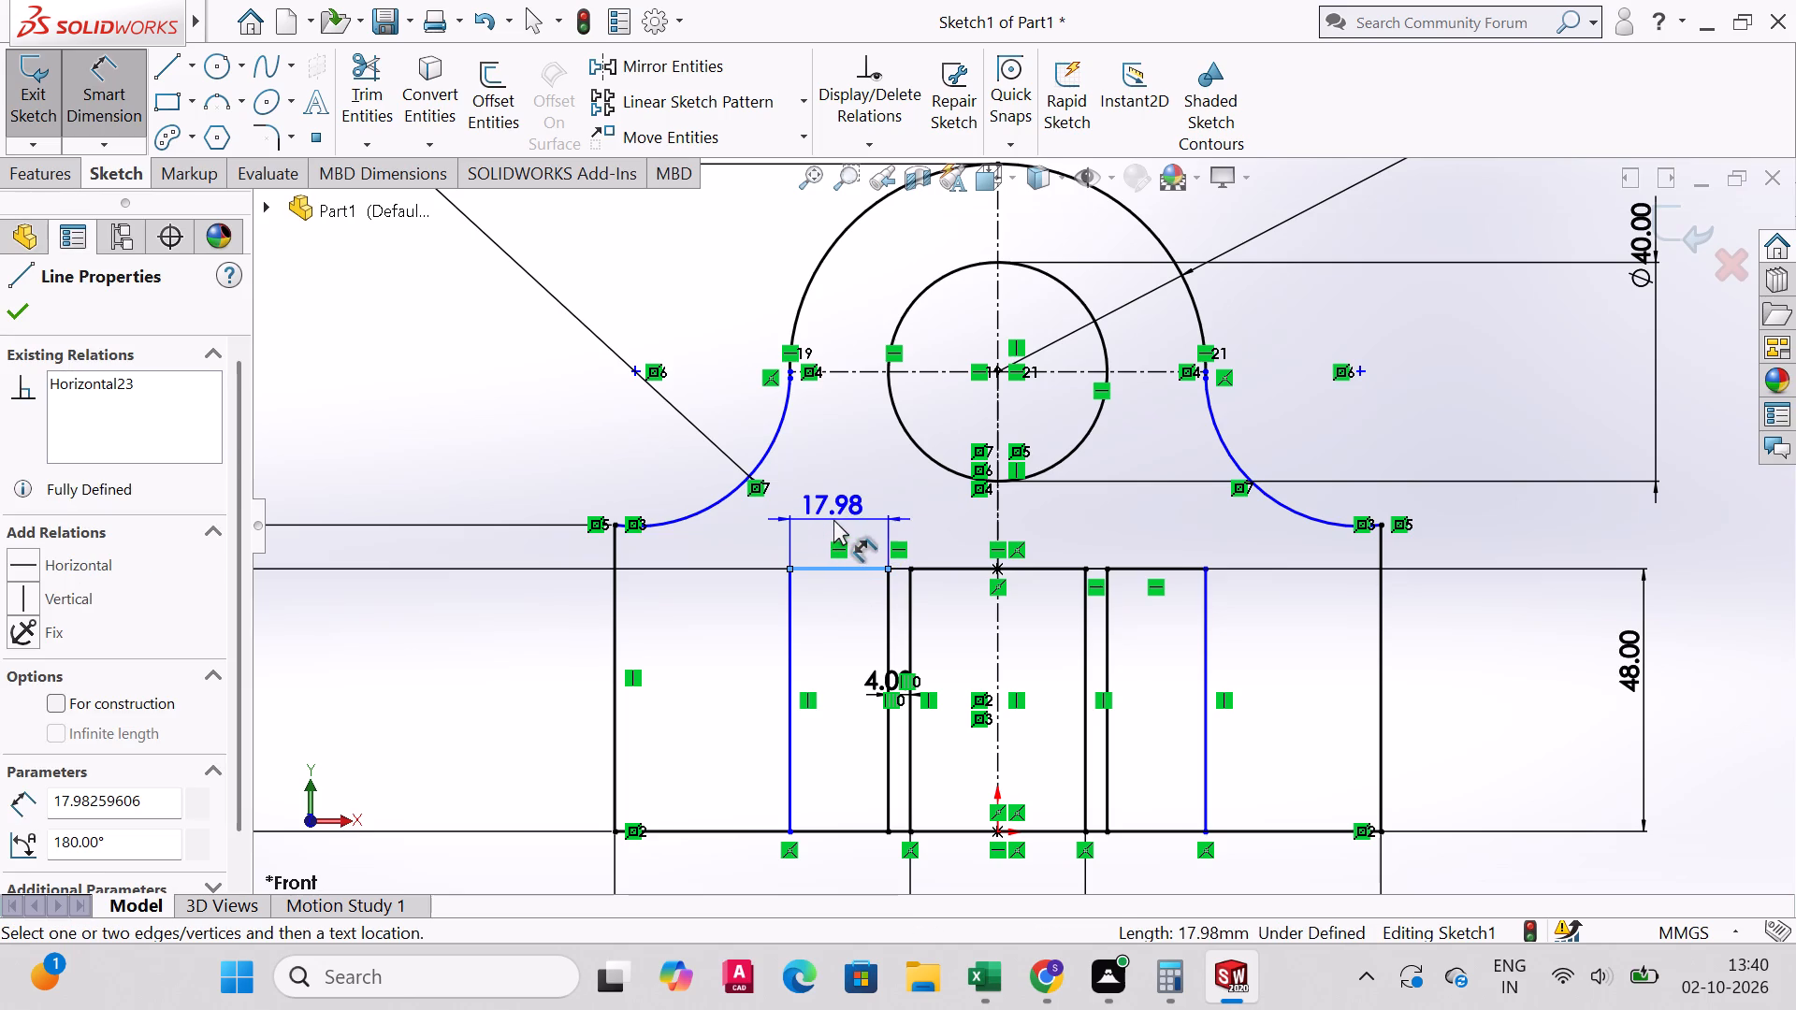
left_click(840, 519)
key("1")
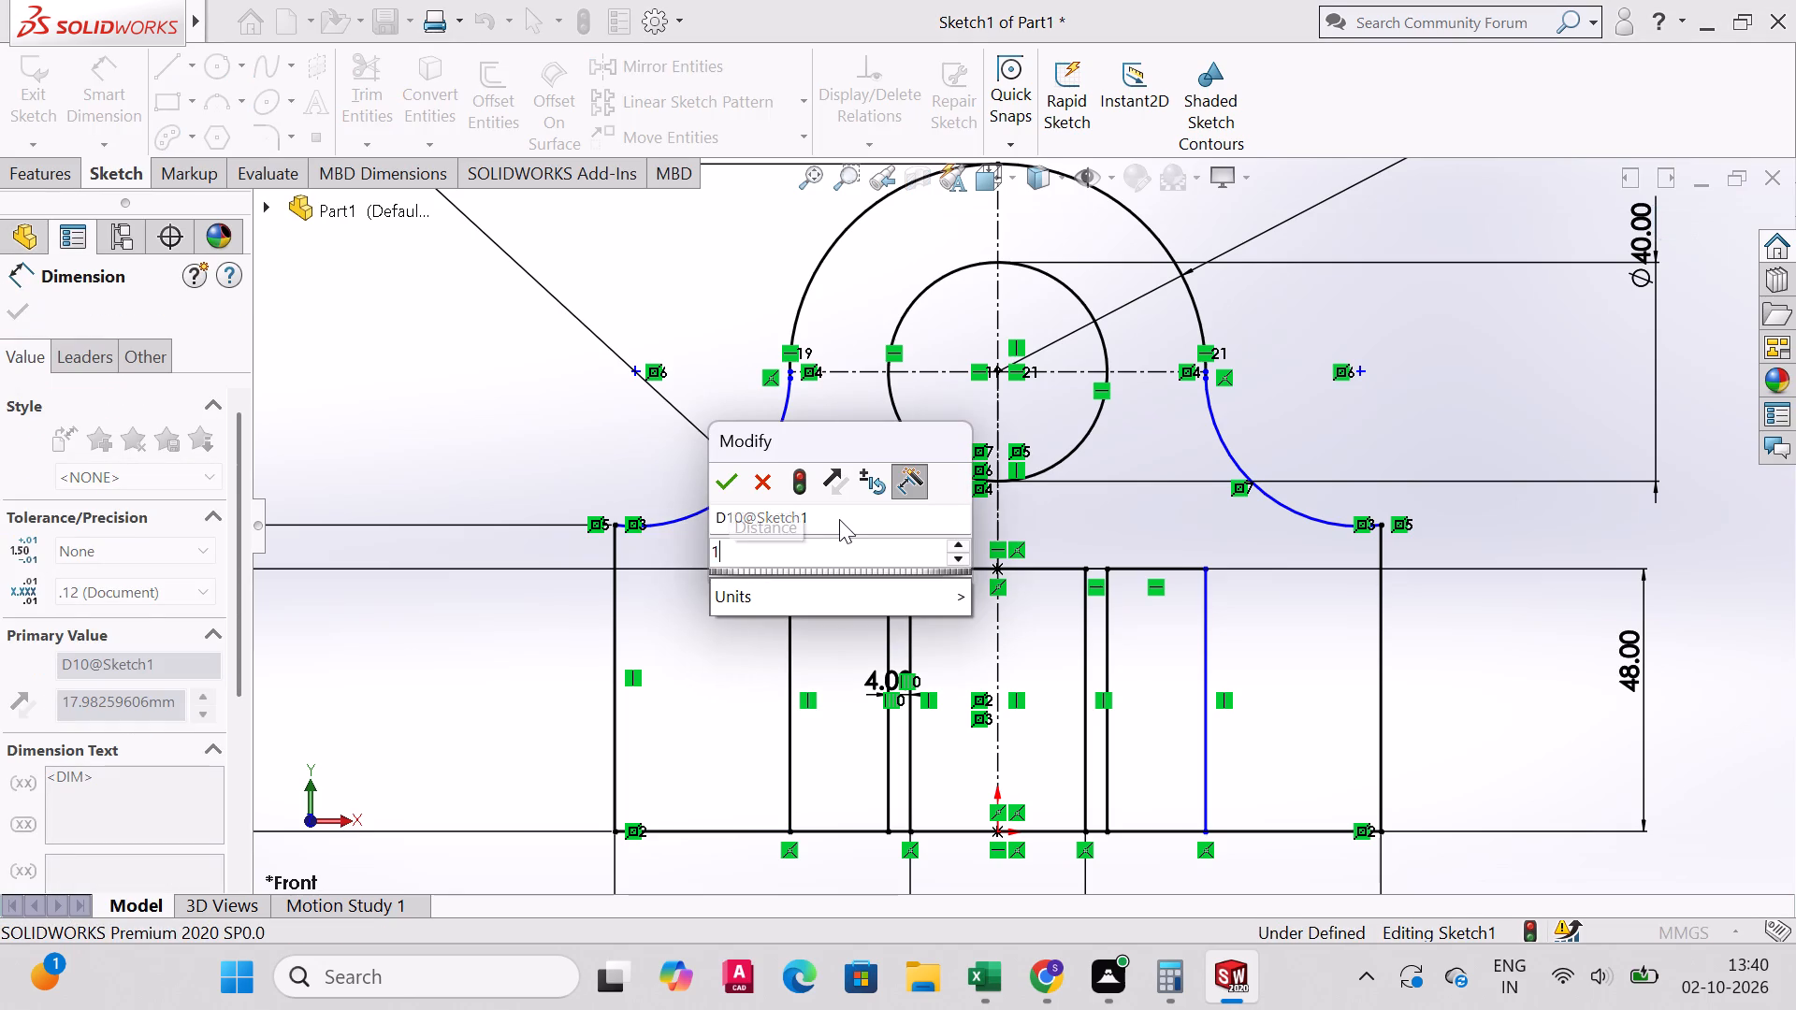
key("8")
key("Return")
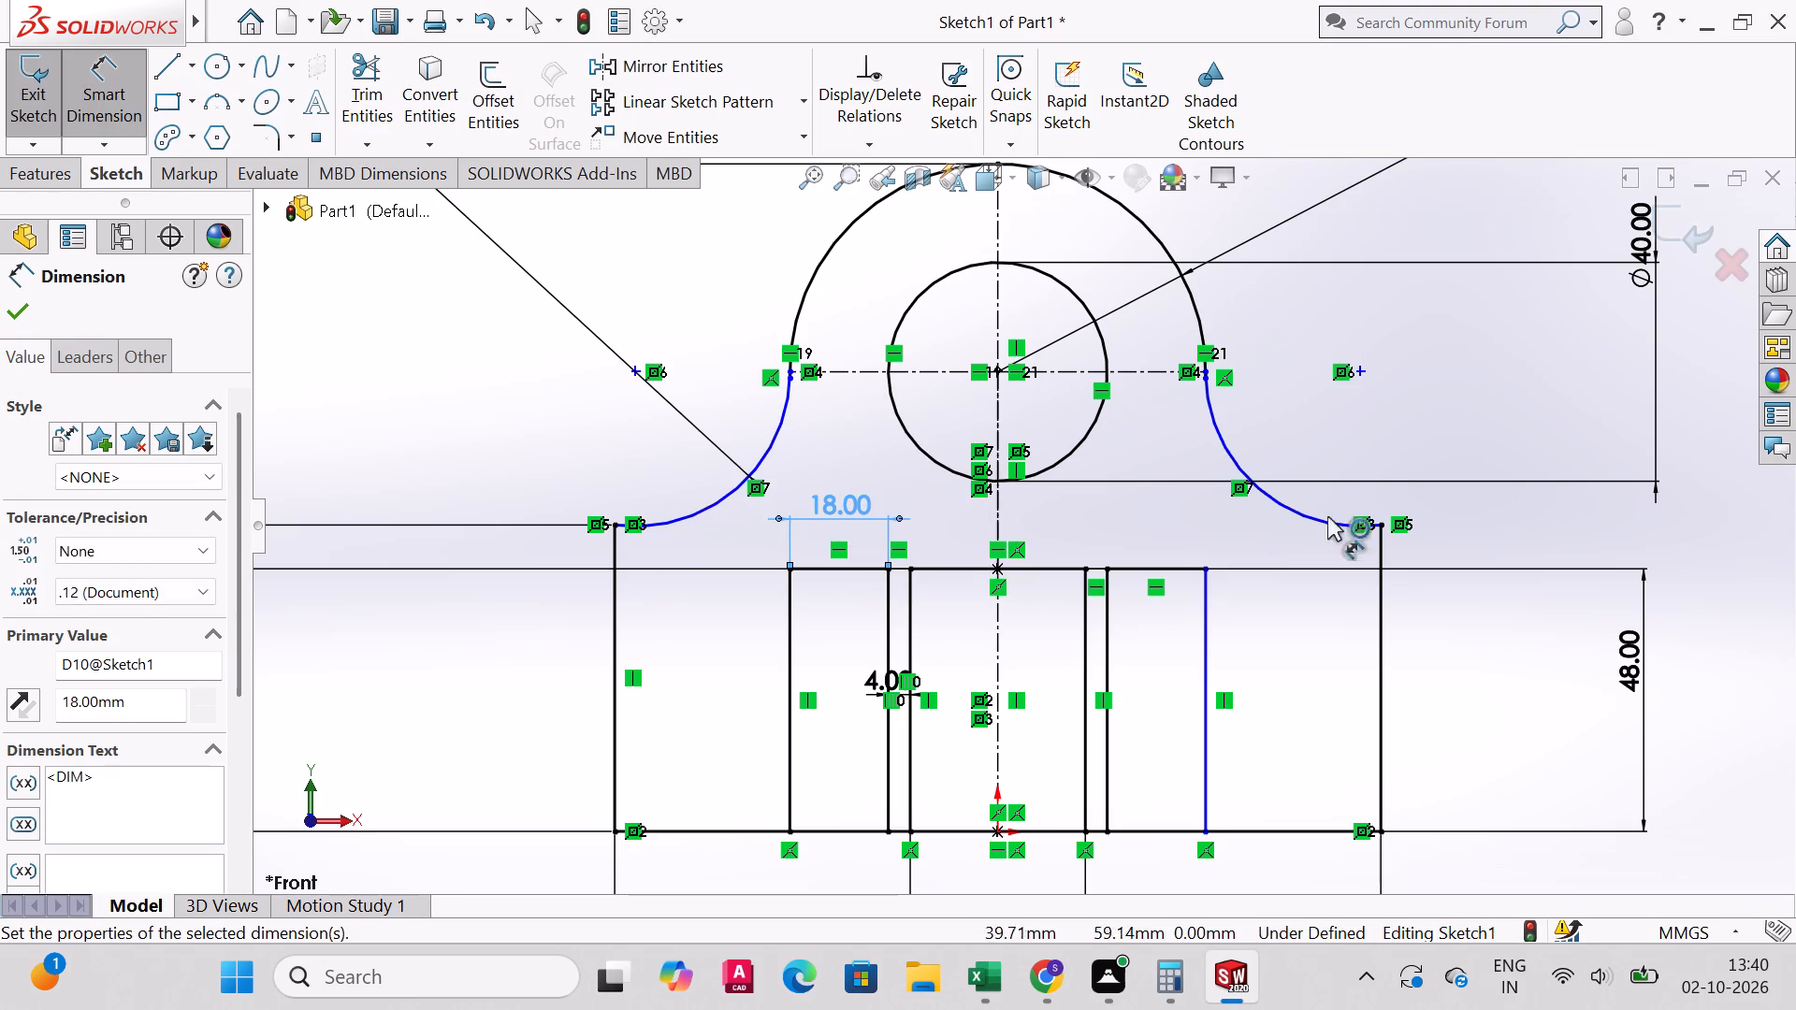
Dimension the horizontal top line outside the right slot wall to 18 mm.
left_click(1166, 569)
left_click(1163, 544)
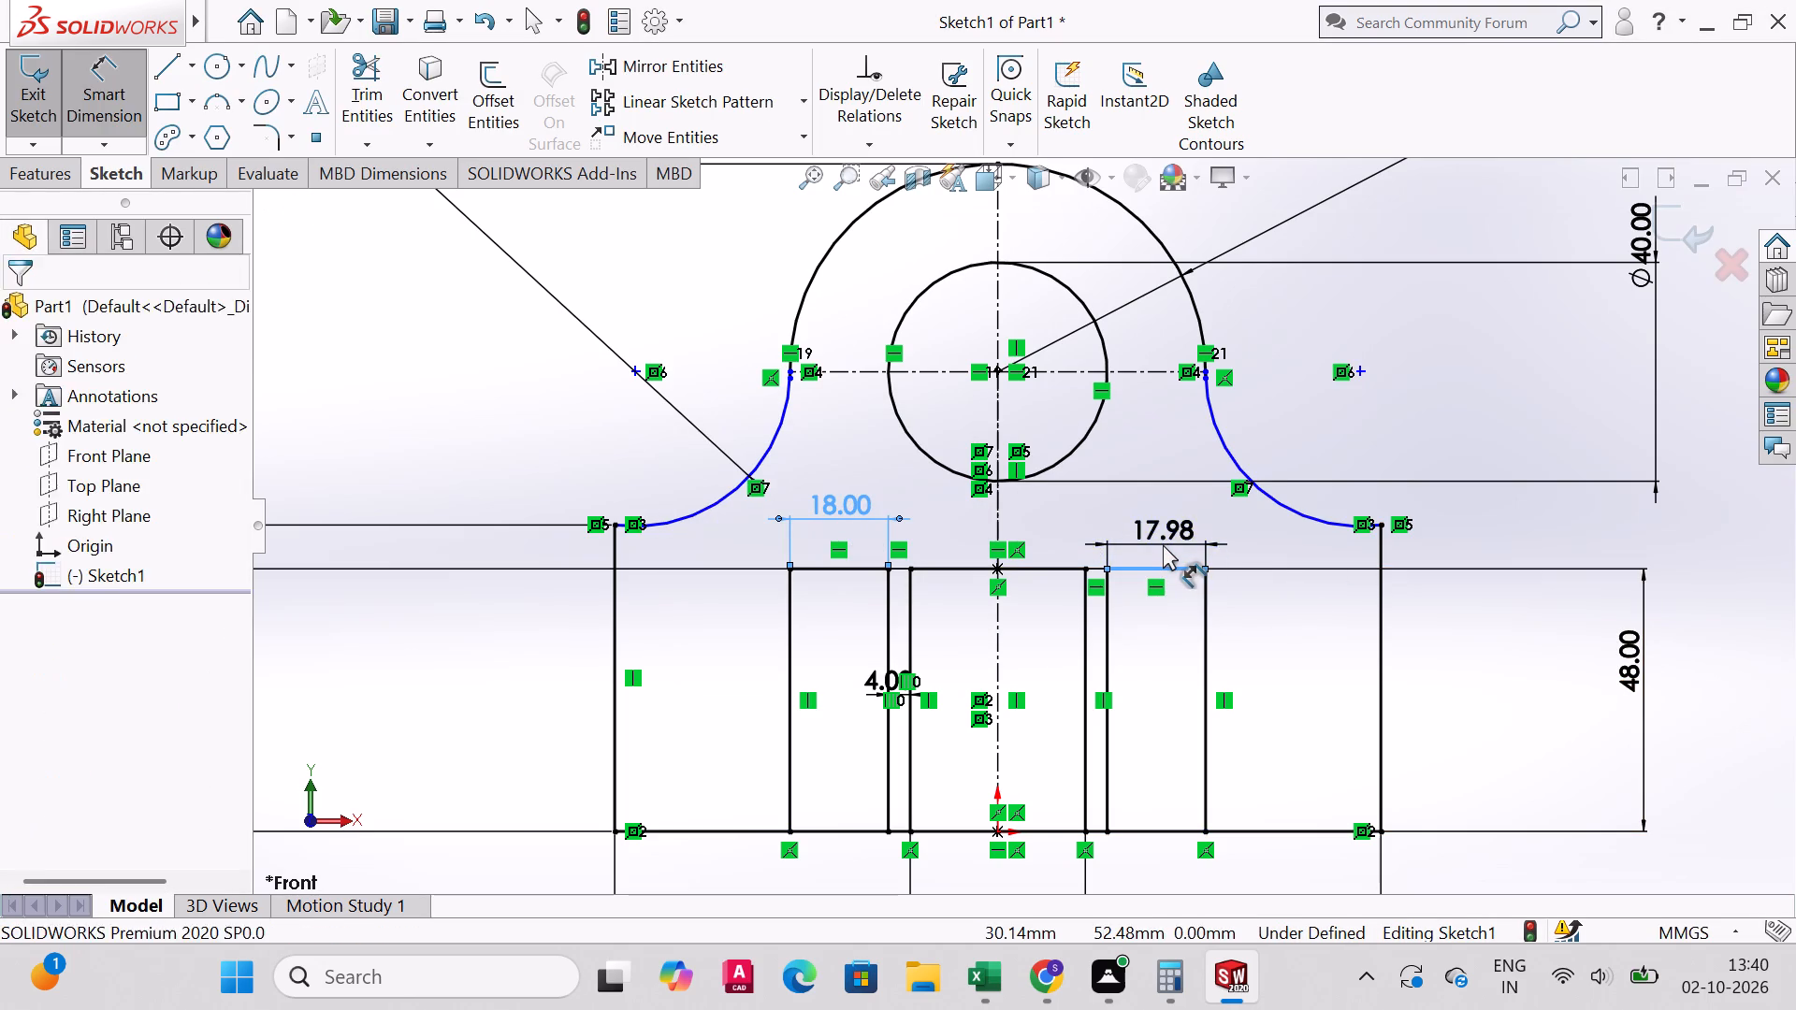
type("18")
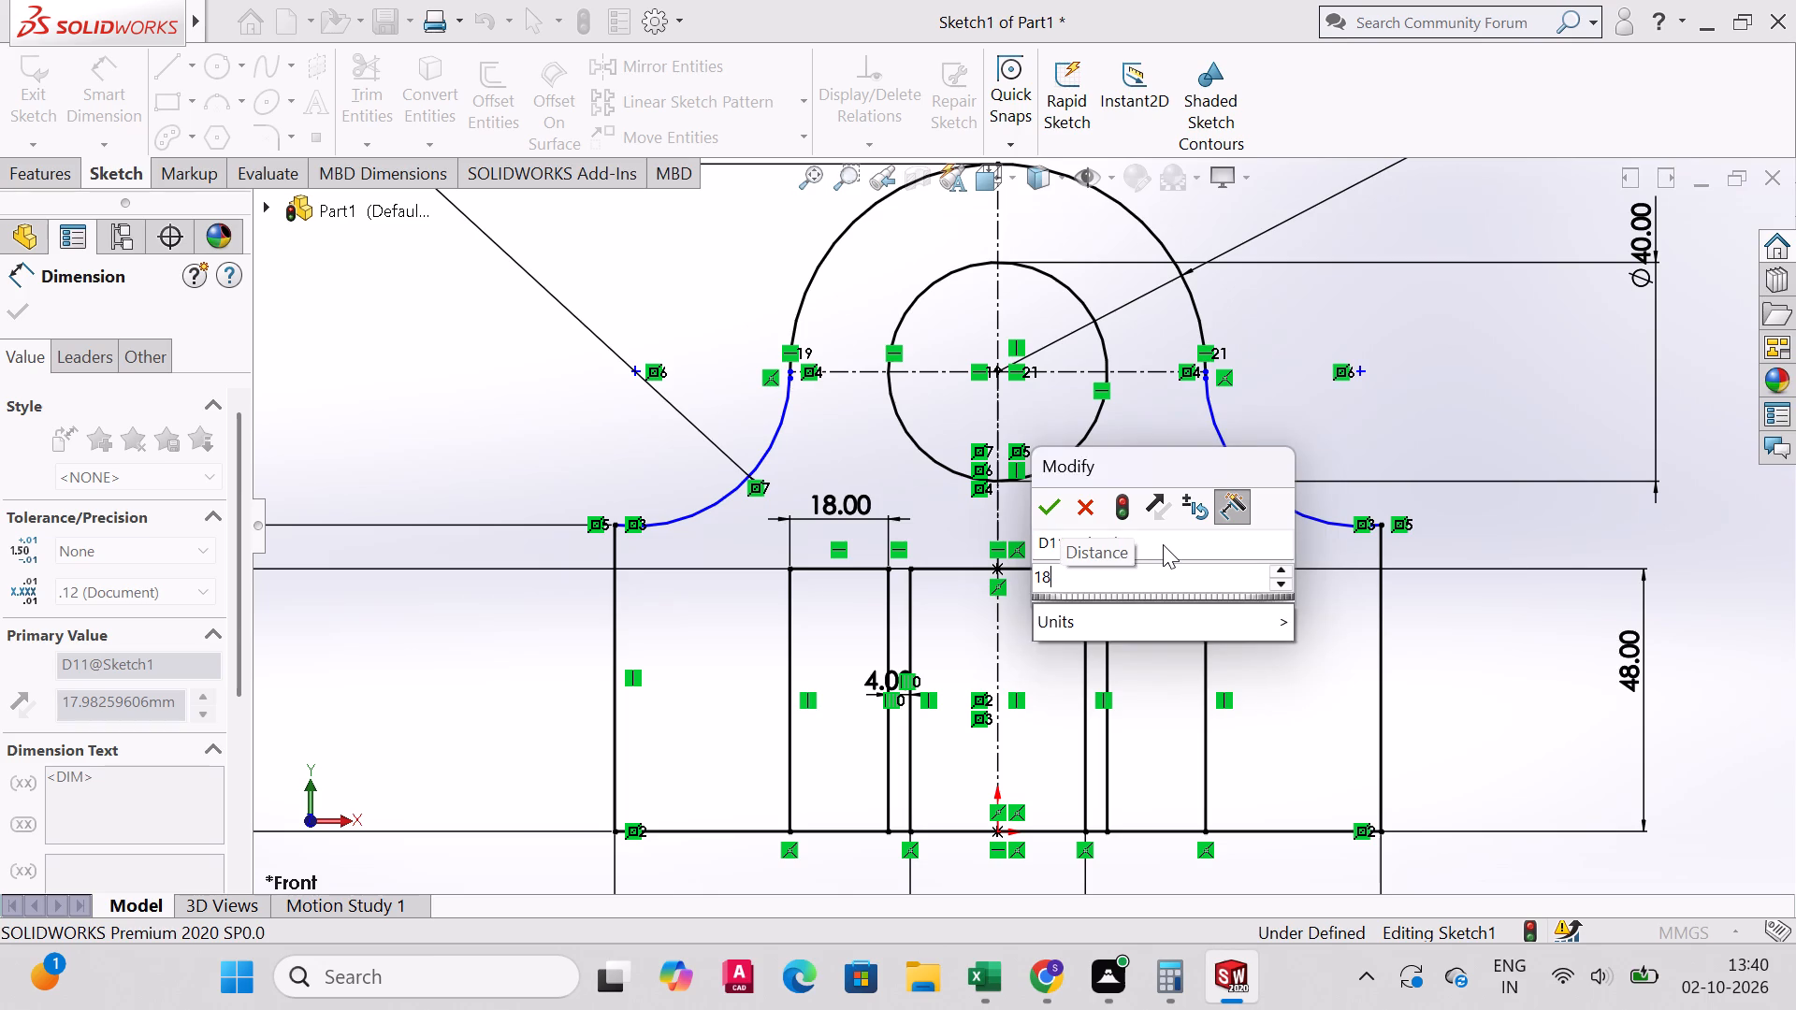
key("Return")
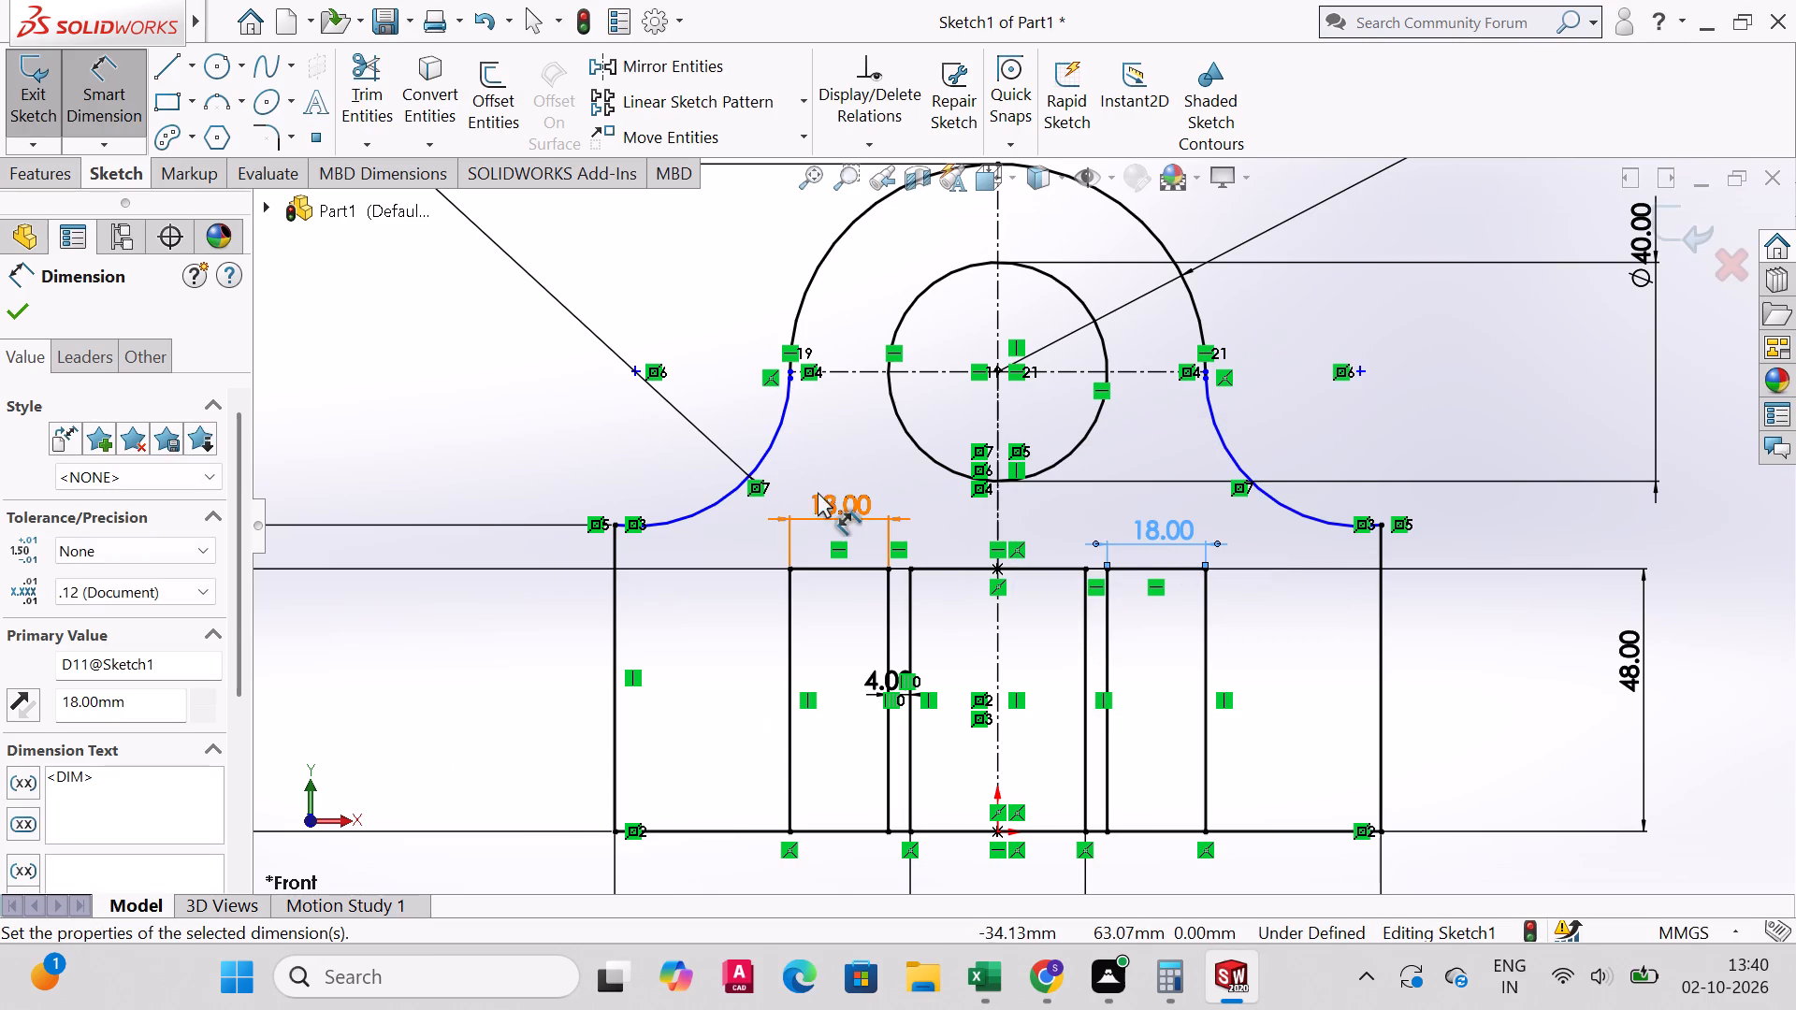
Move the left 18 mm dimension closer to its line, roughly level with the matching right dimension, and finish dimensioning.
left_click_drag(831, 508, 829, 527)
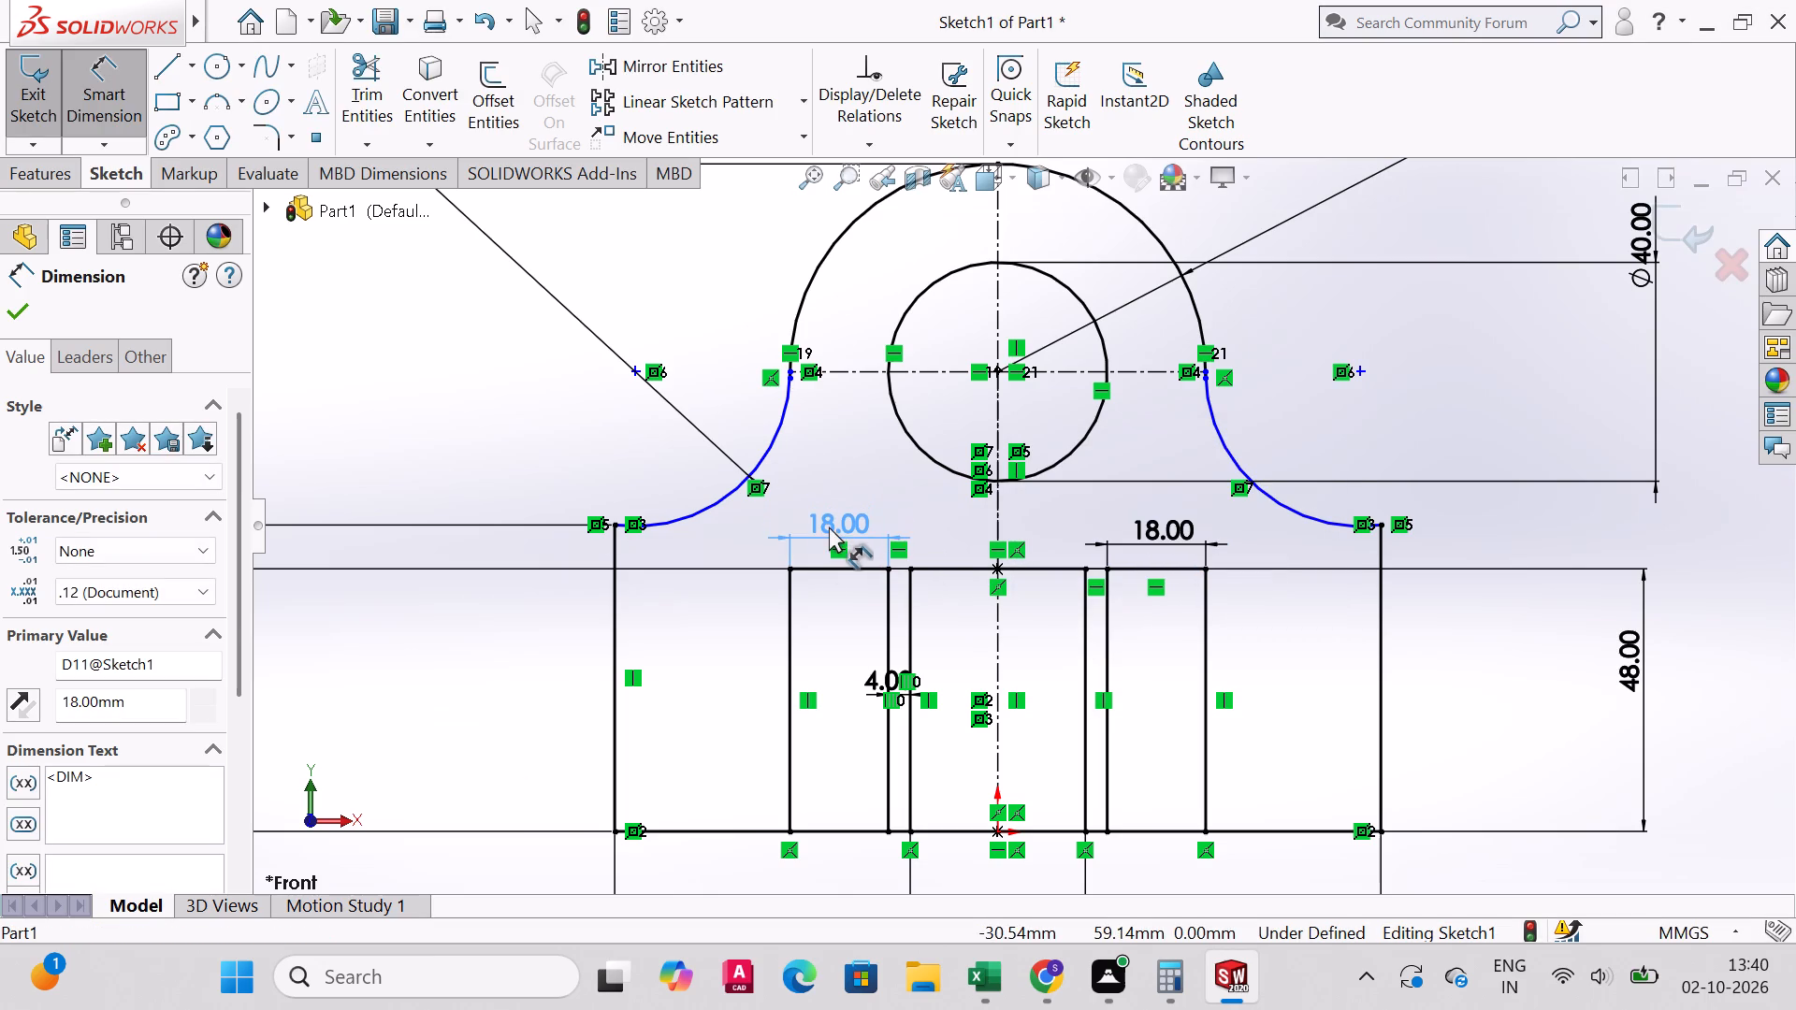
left_click_drag(829, 527, 828, 542)
left_click_drag(828, 542, 828, 530)
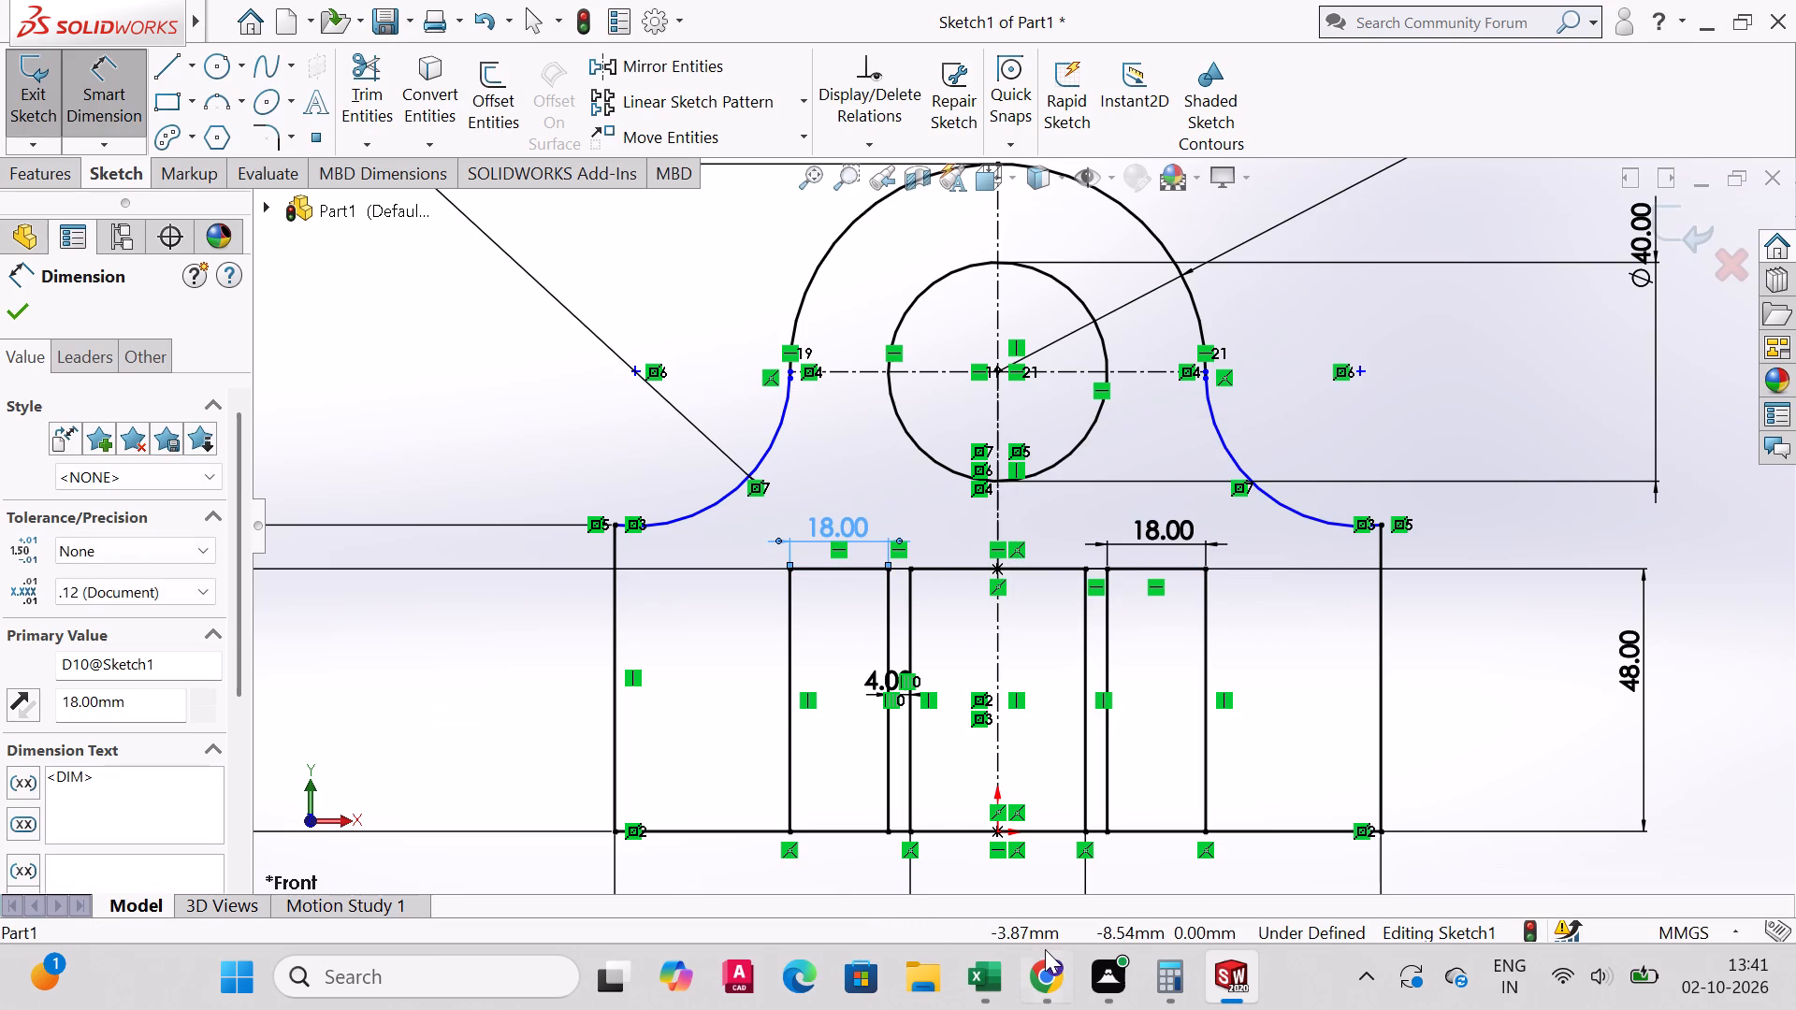
left_click(17, 311)
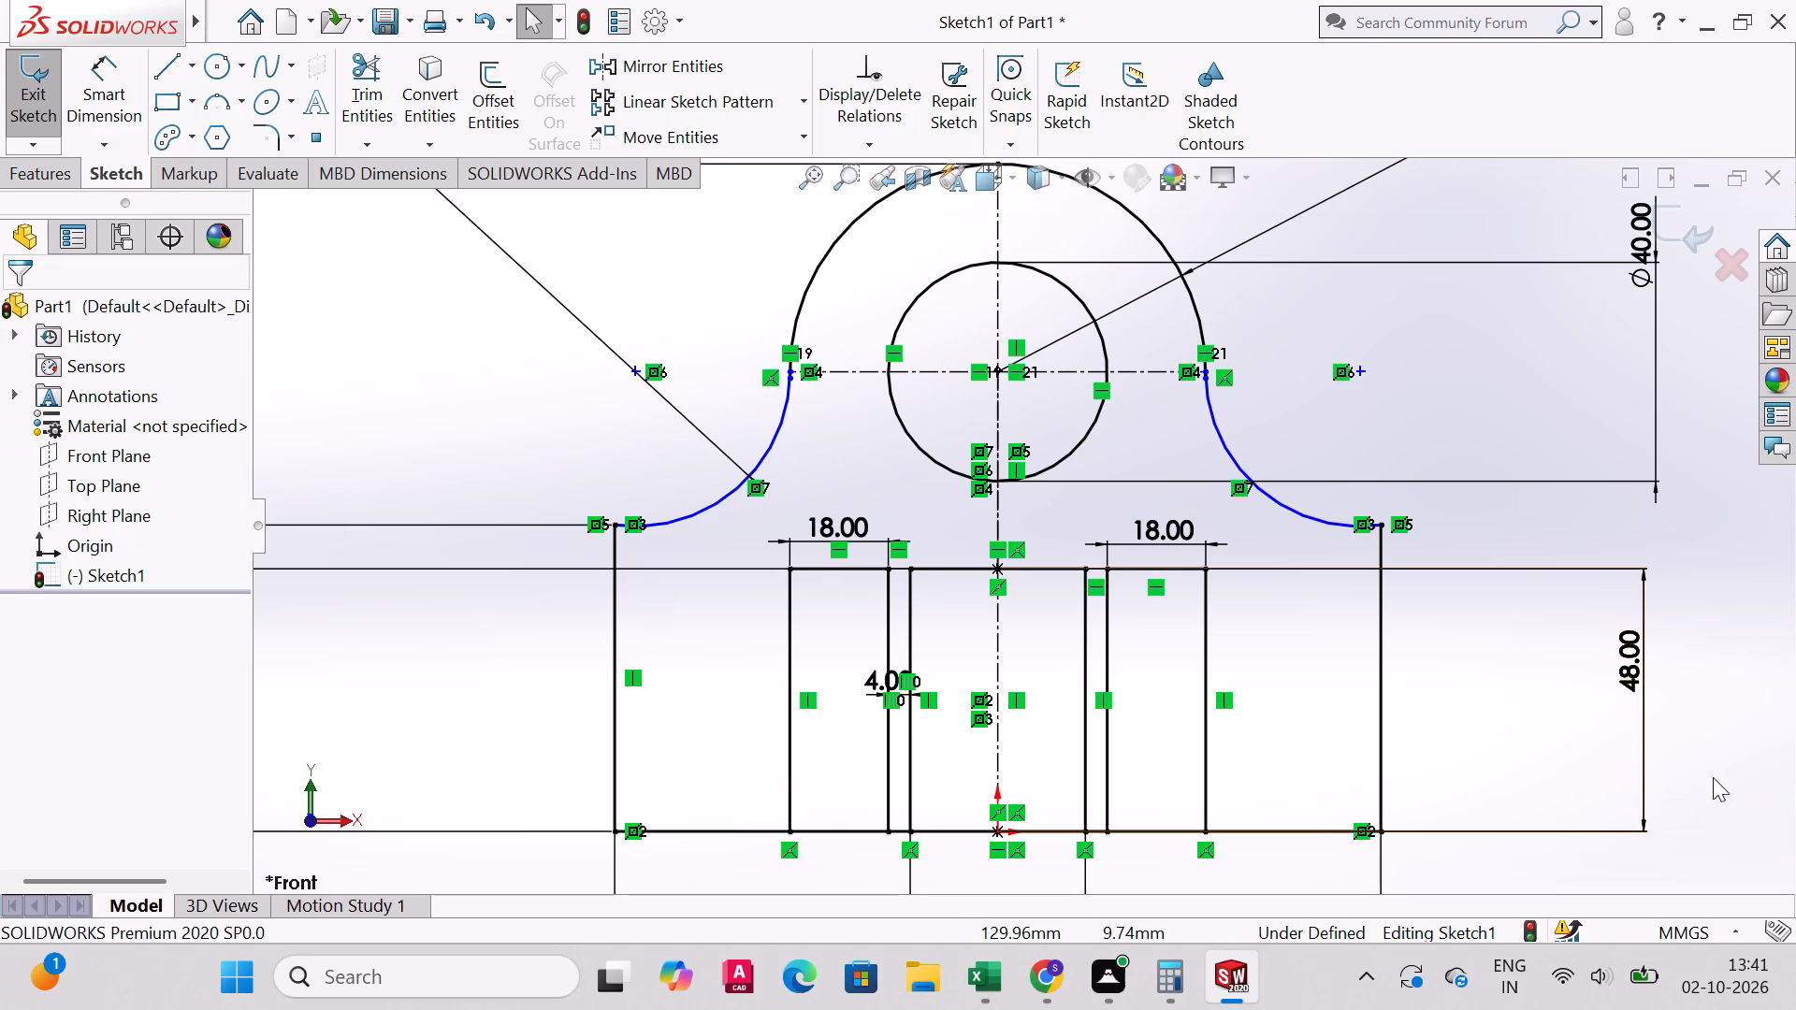
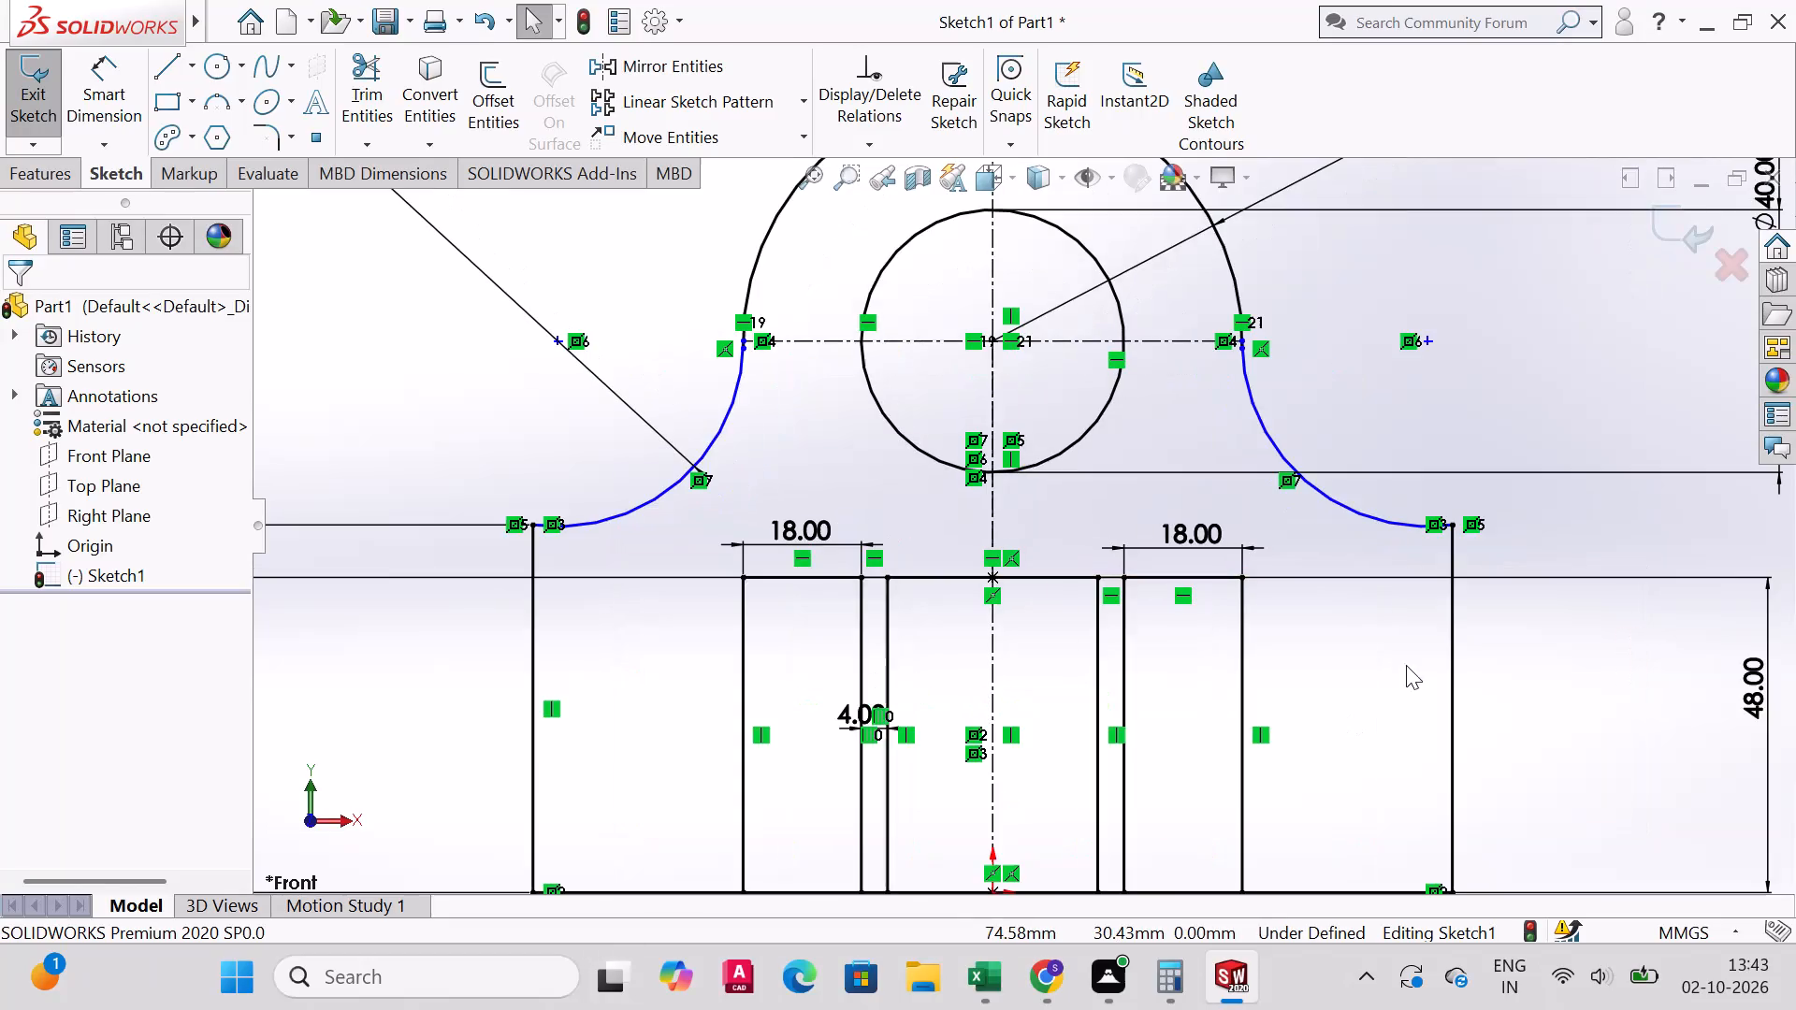
Switch to Calculator, add 18, 4 and 16, subtract 70 from the sum, and minimize it.
scroll(1275, 829, "up", 3)
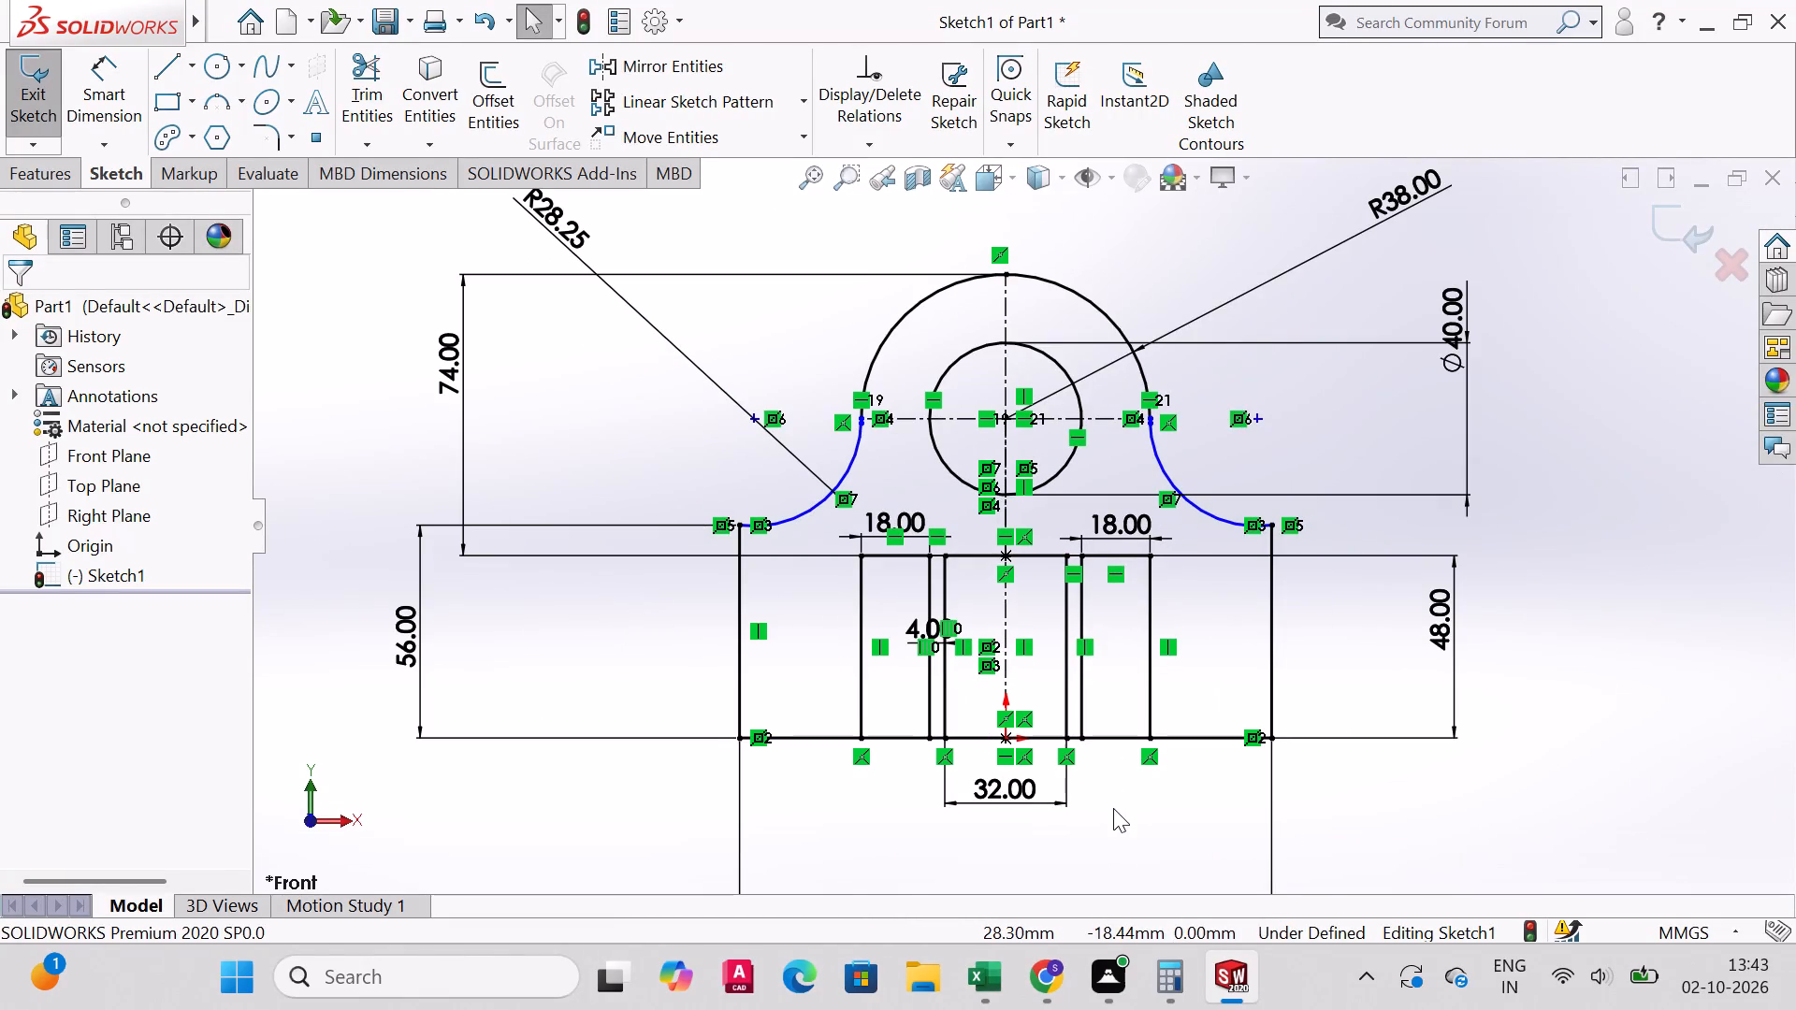
scroll(1086, 805, "down", 3)
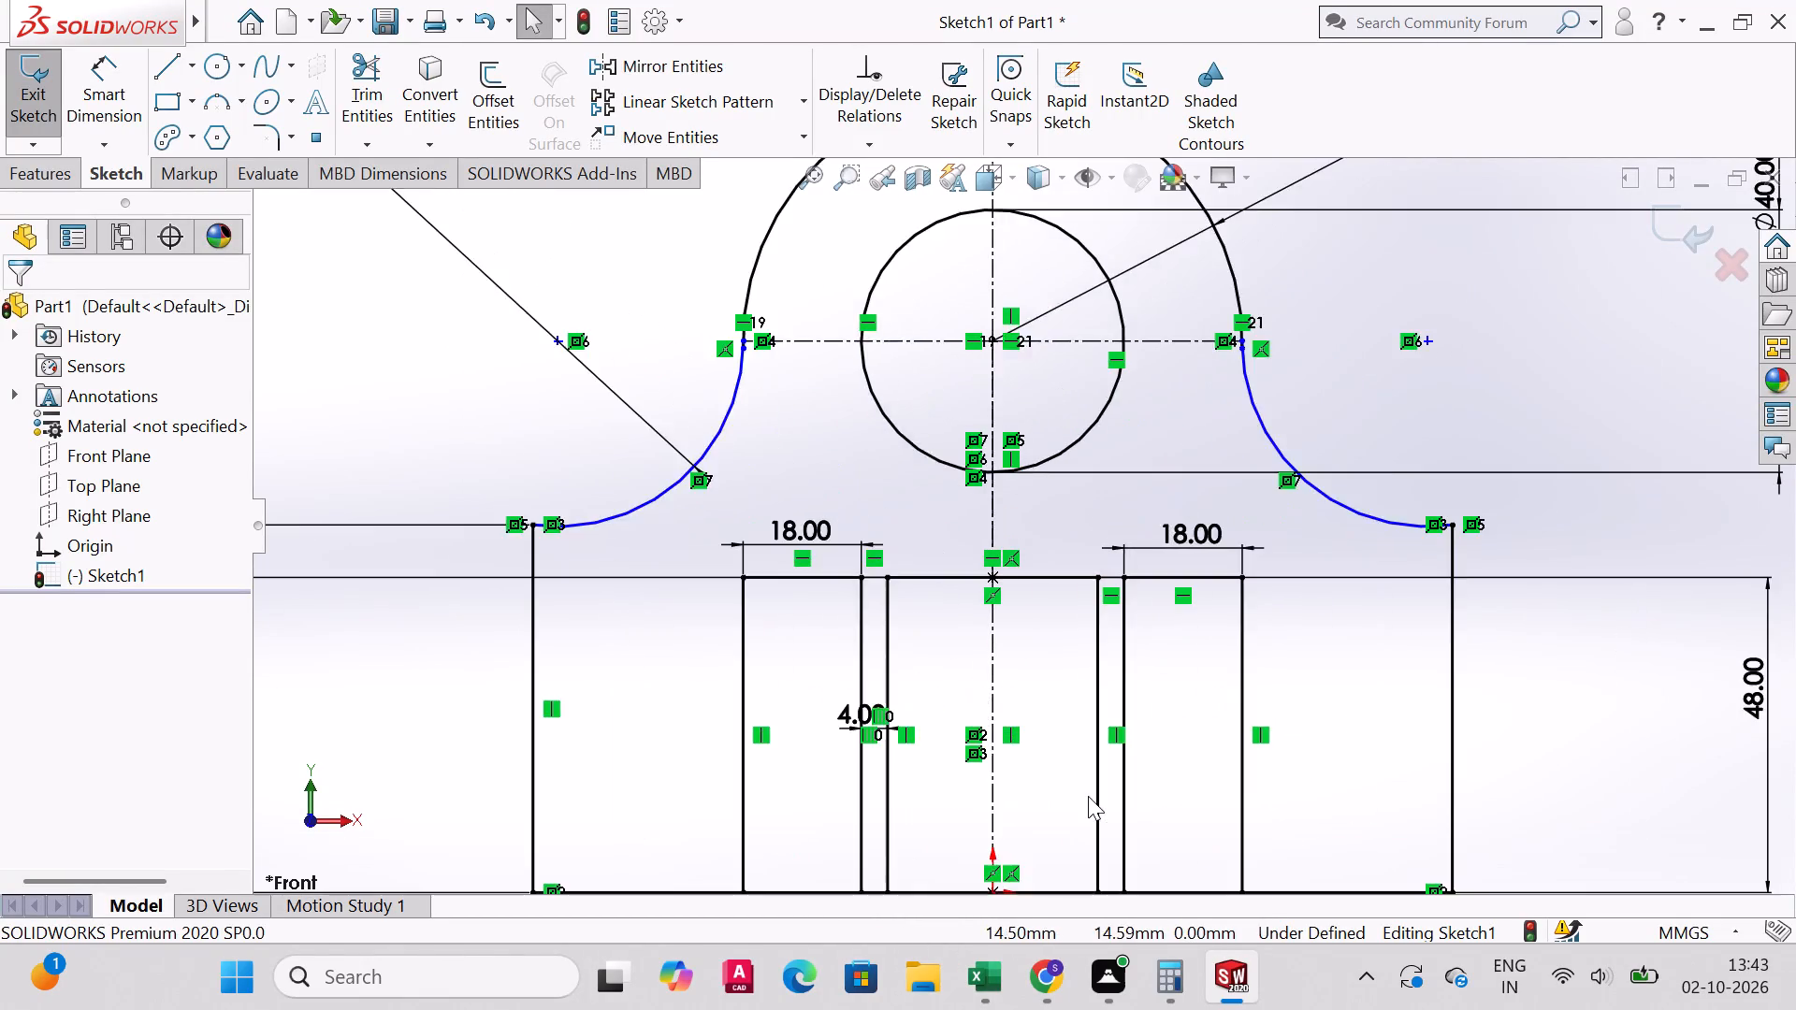
scroll(1088, 794, "up", 5)
scroll(1088, 795, "down", 1)
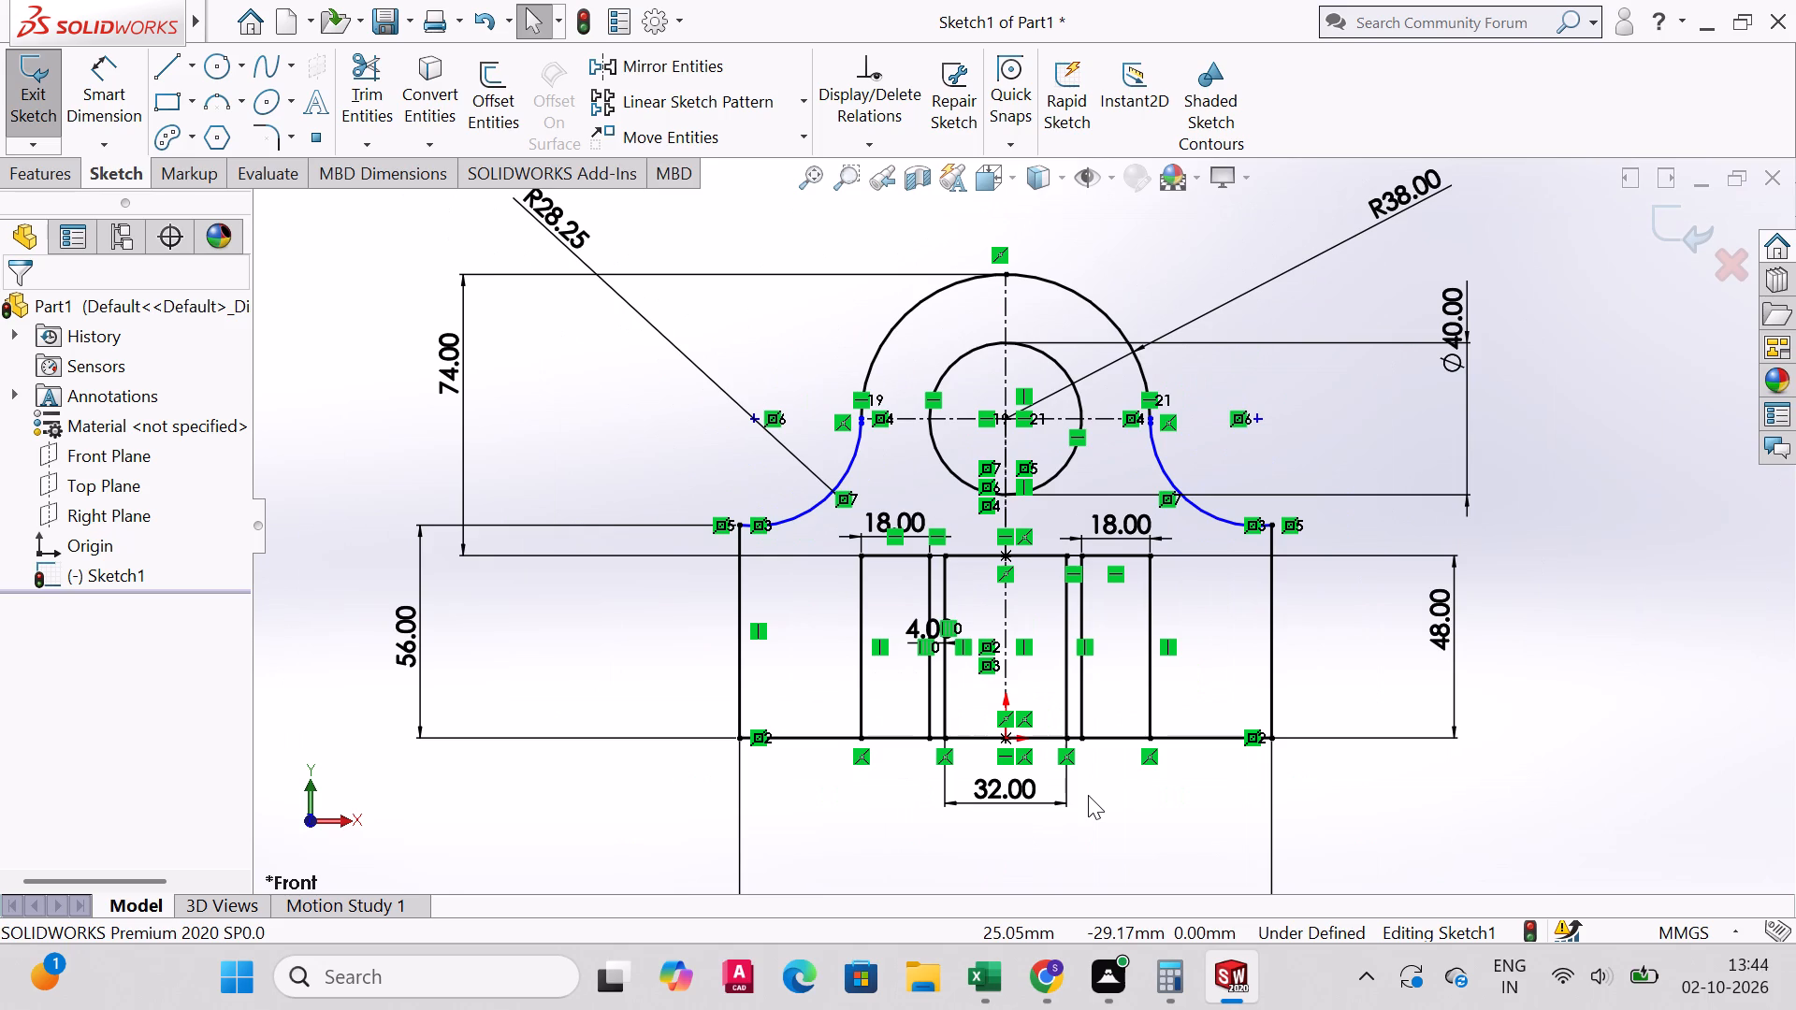
left_click(1169, 966)
type("16")
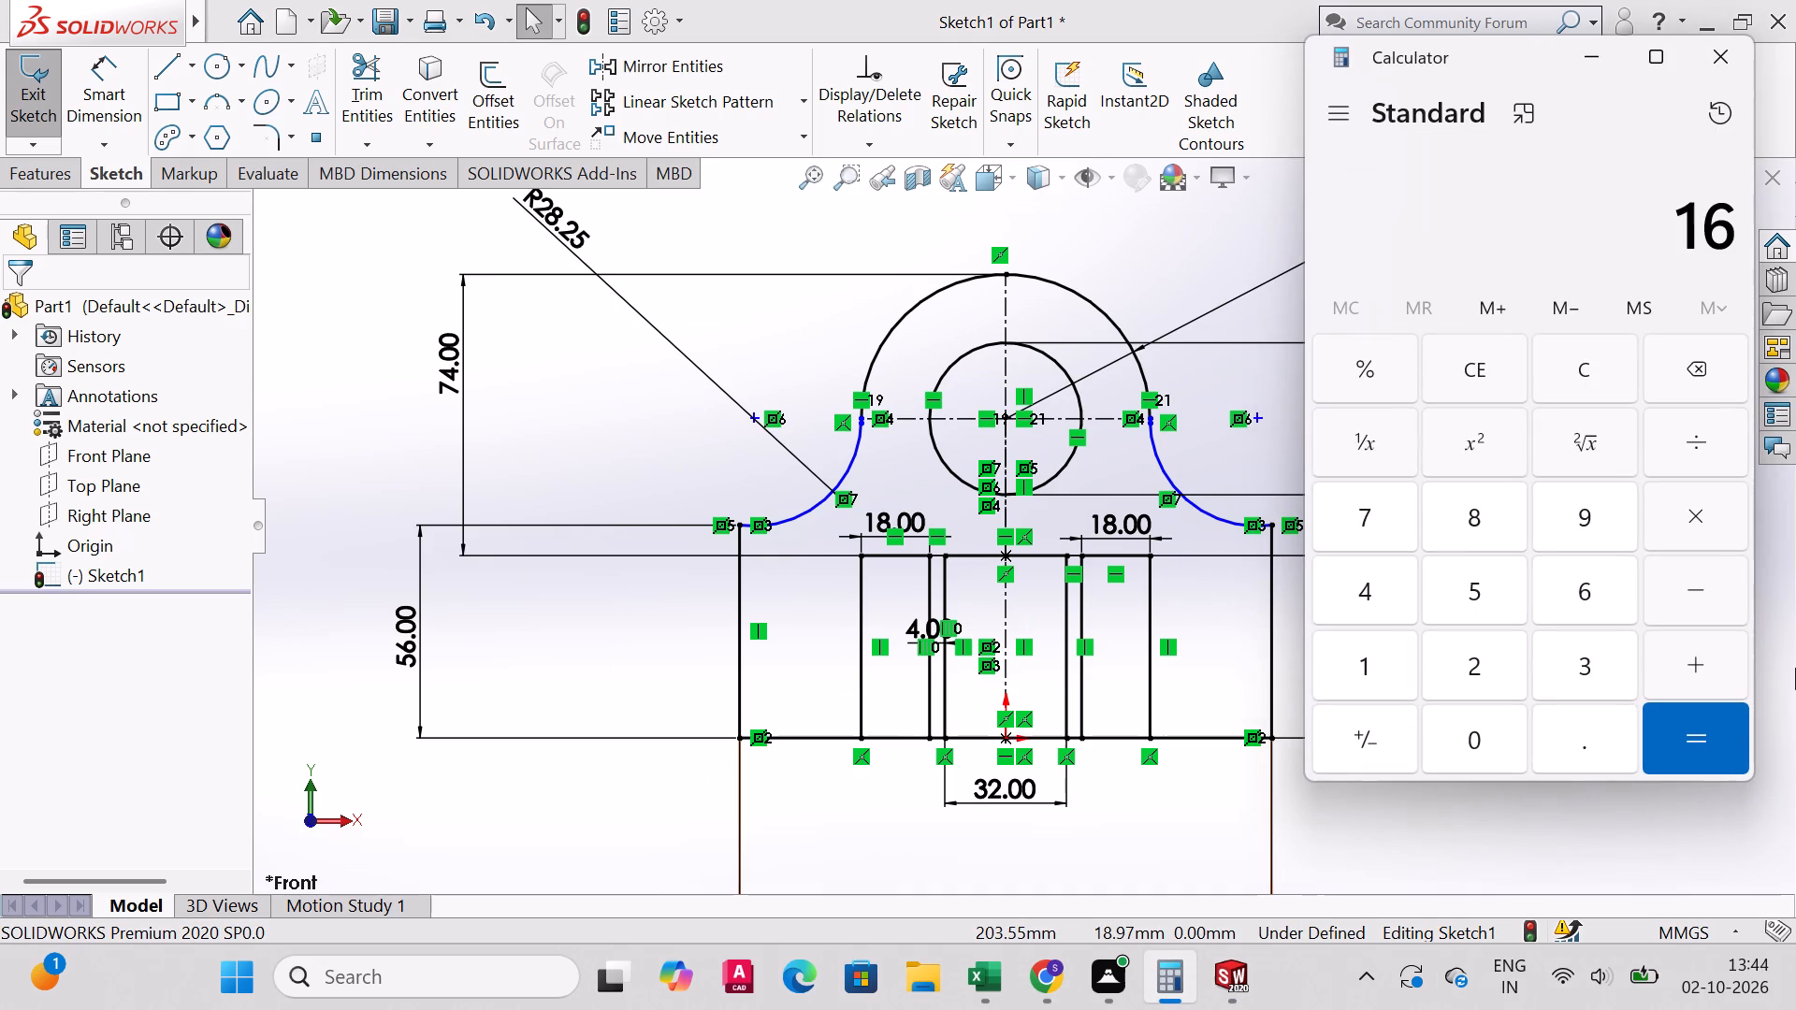
key("Return")
key("4")
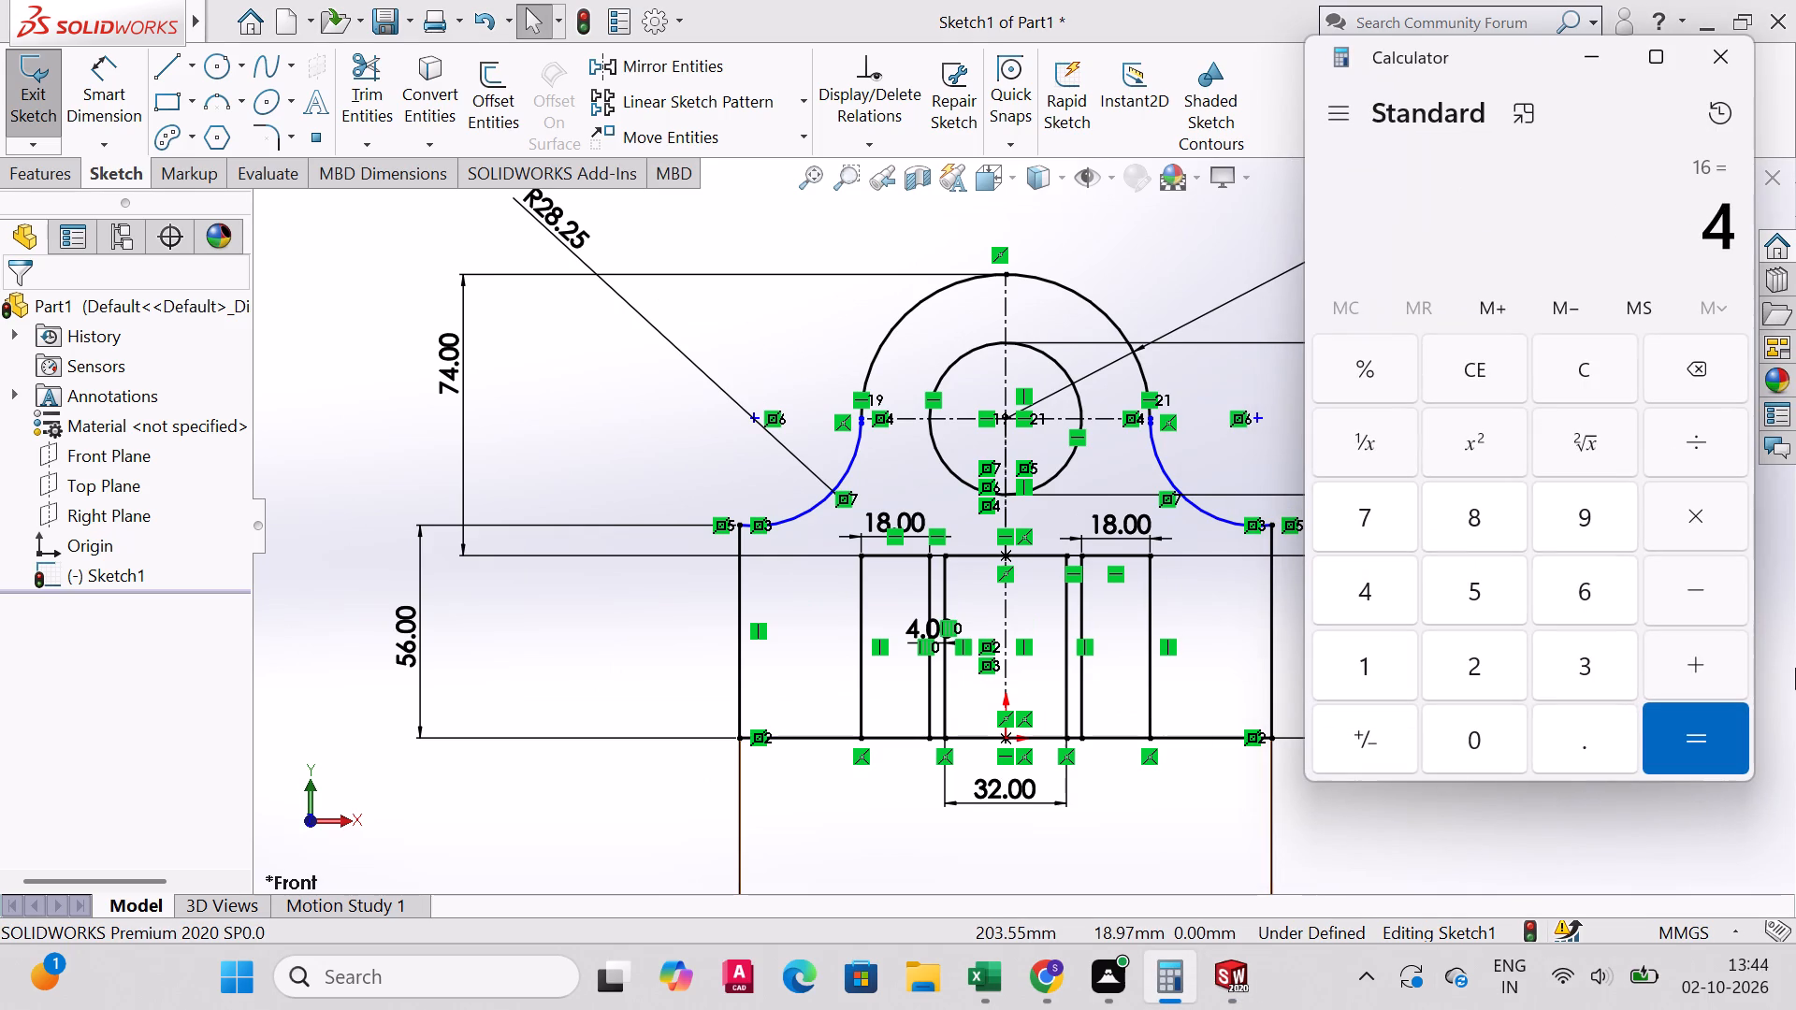
key("Return")
type("18")
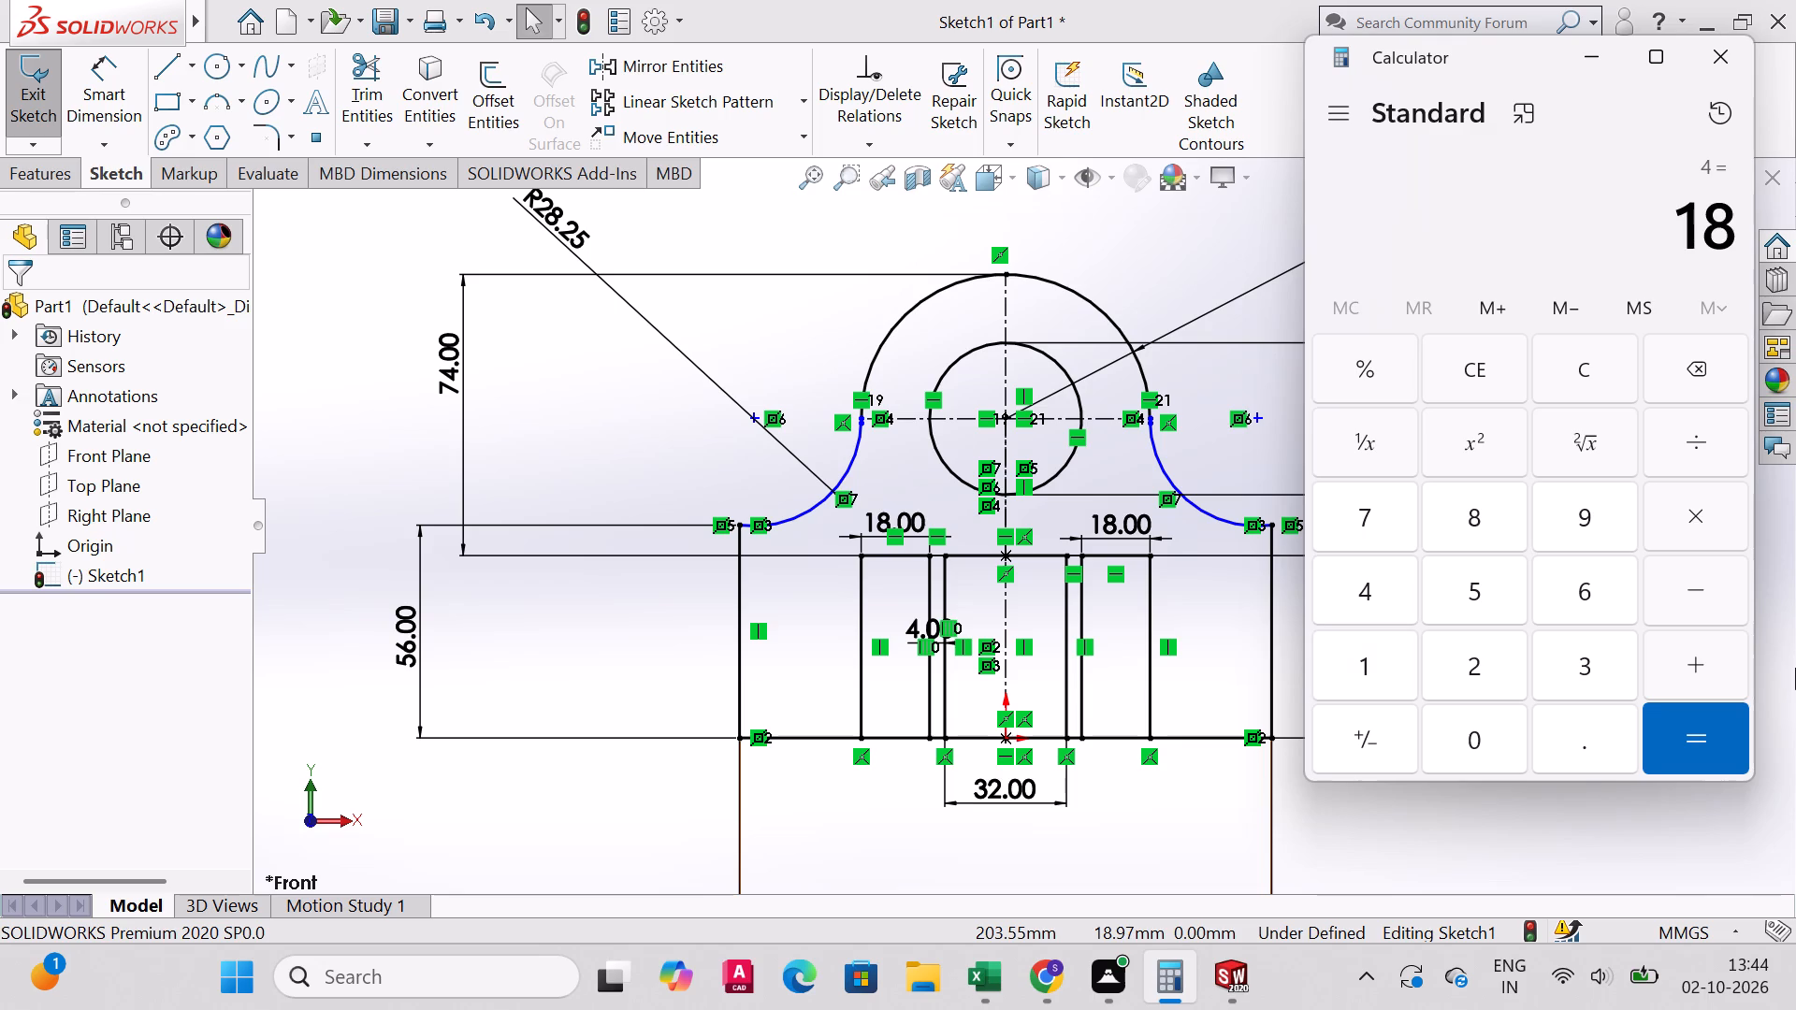
key("shift+plus")
key("4")
key("shift+plus")
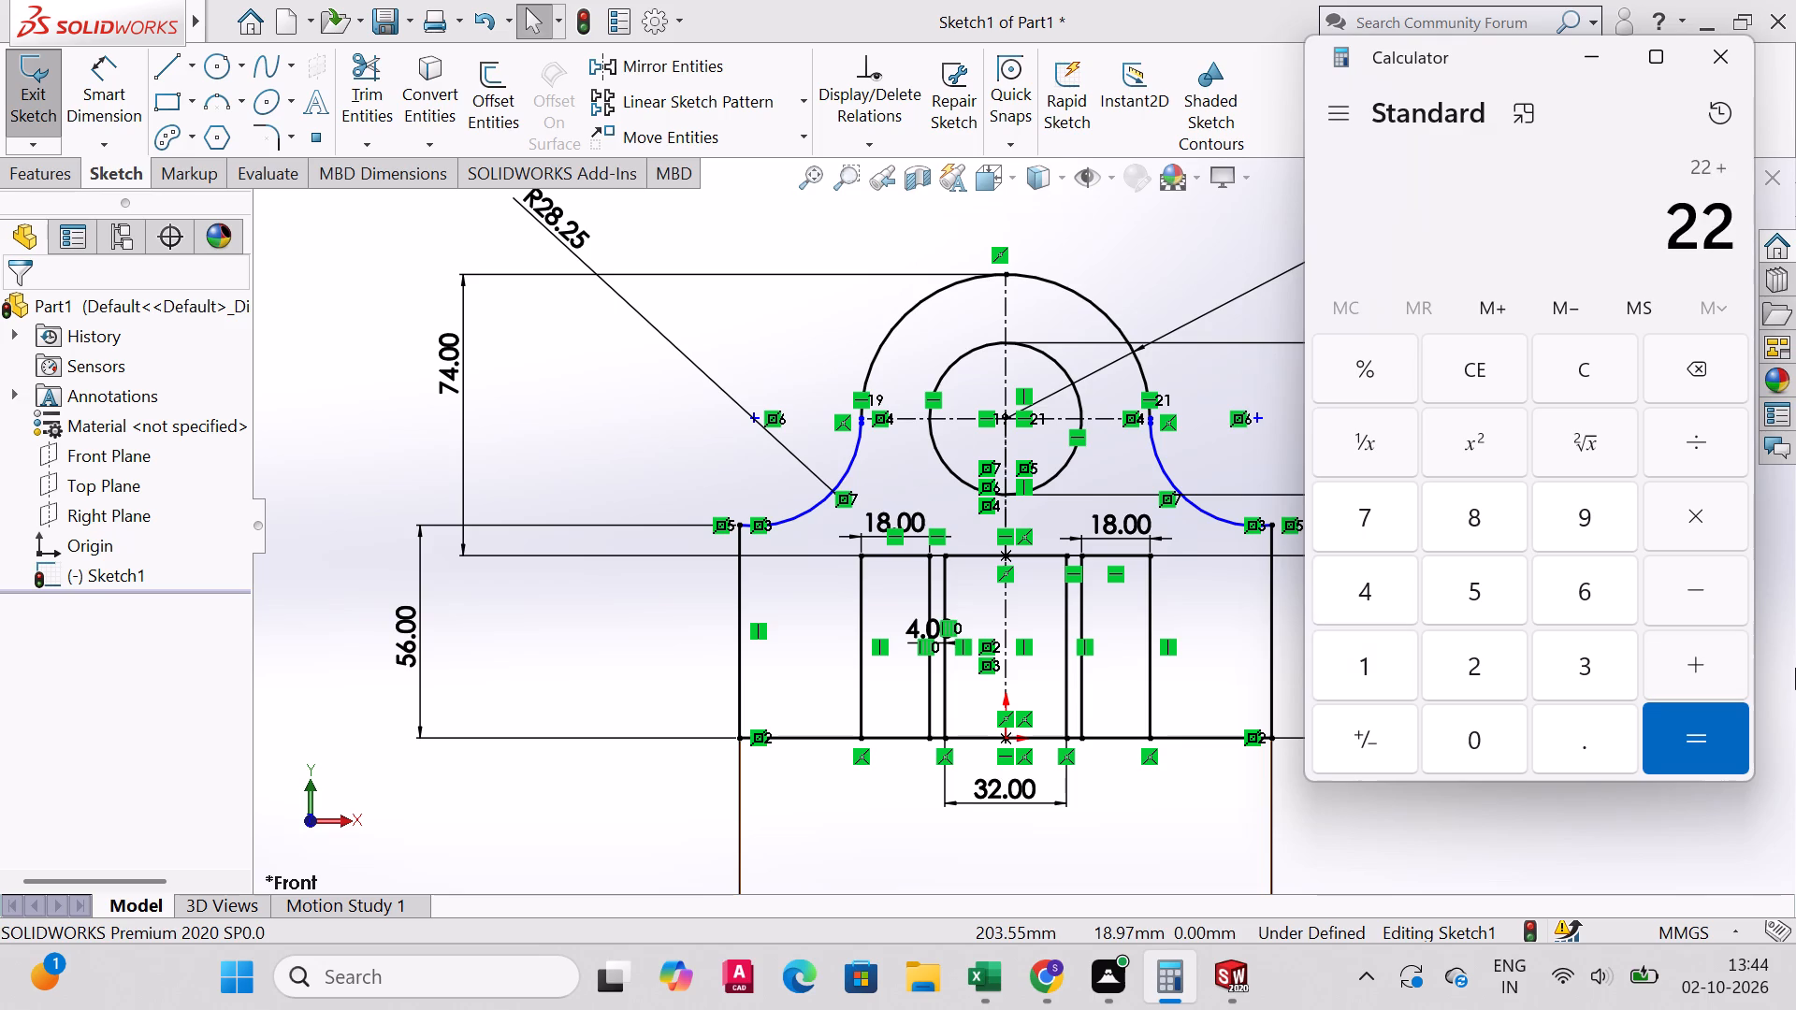
type("16")
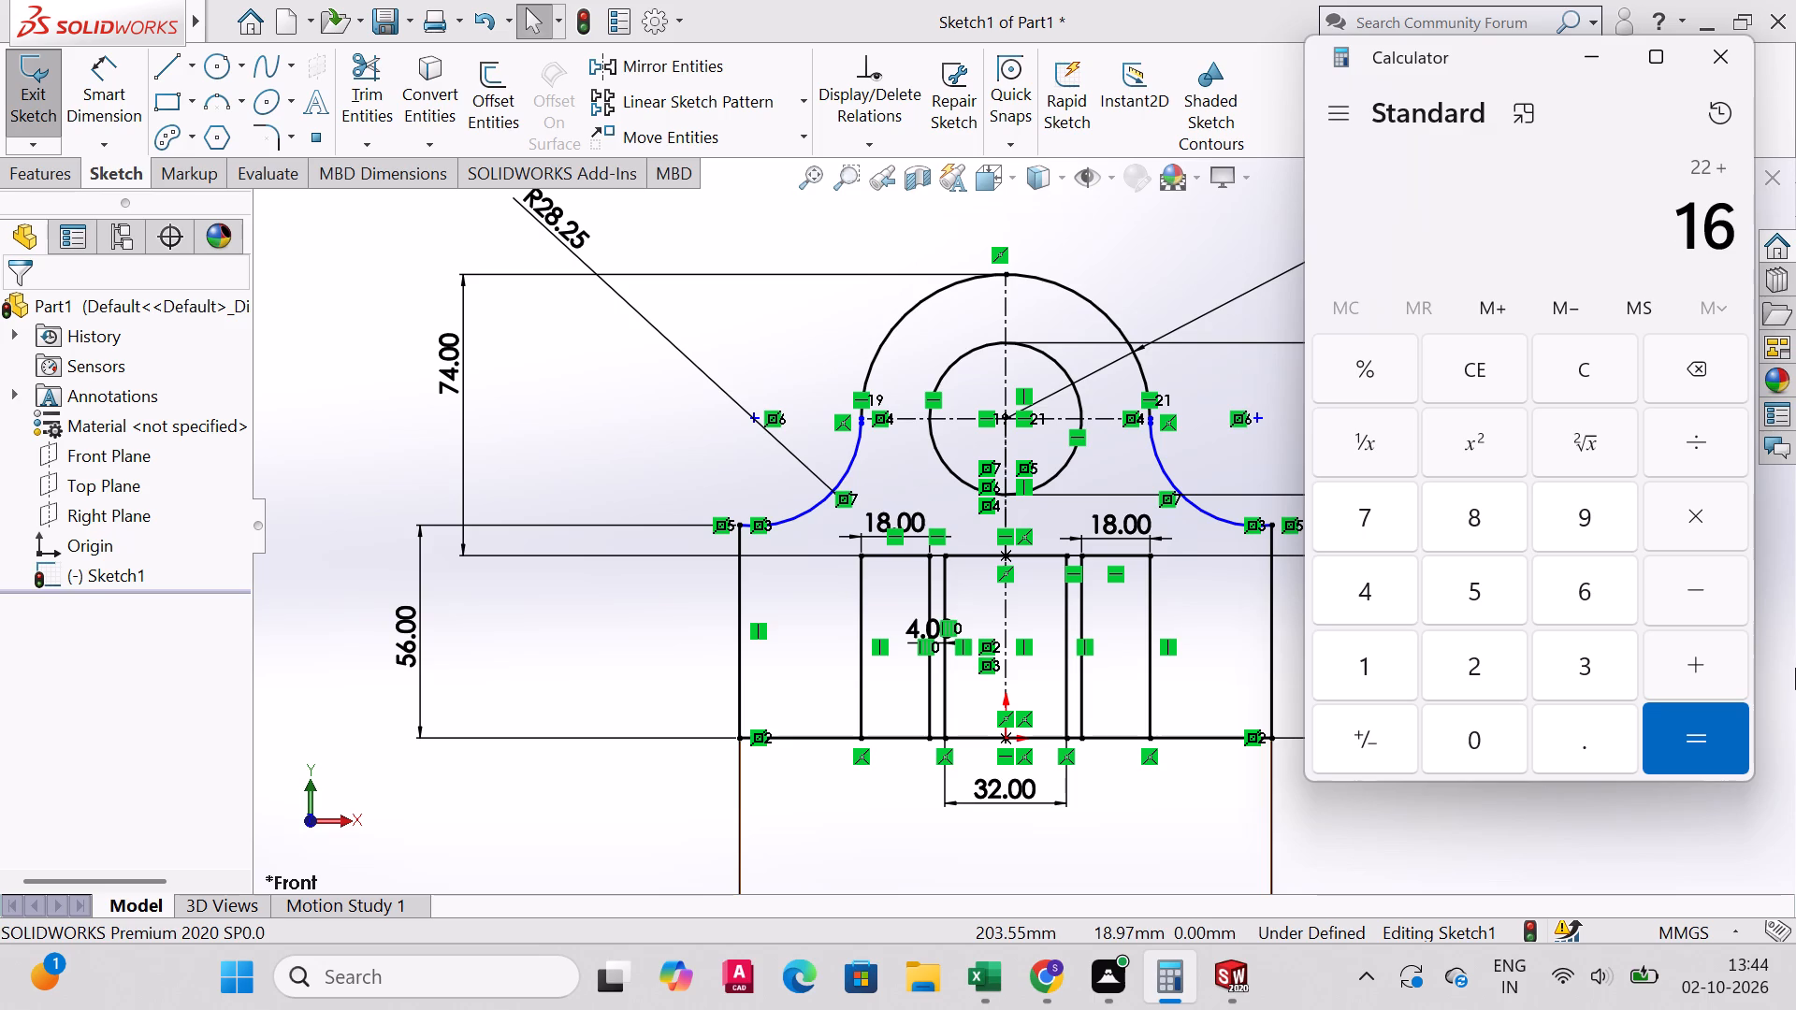
key("Return")
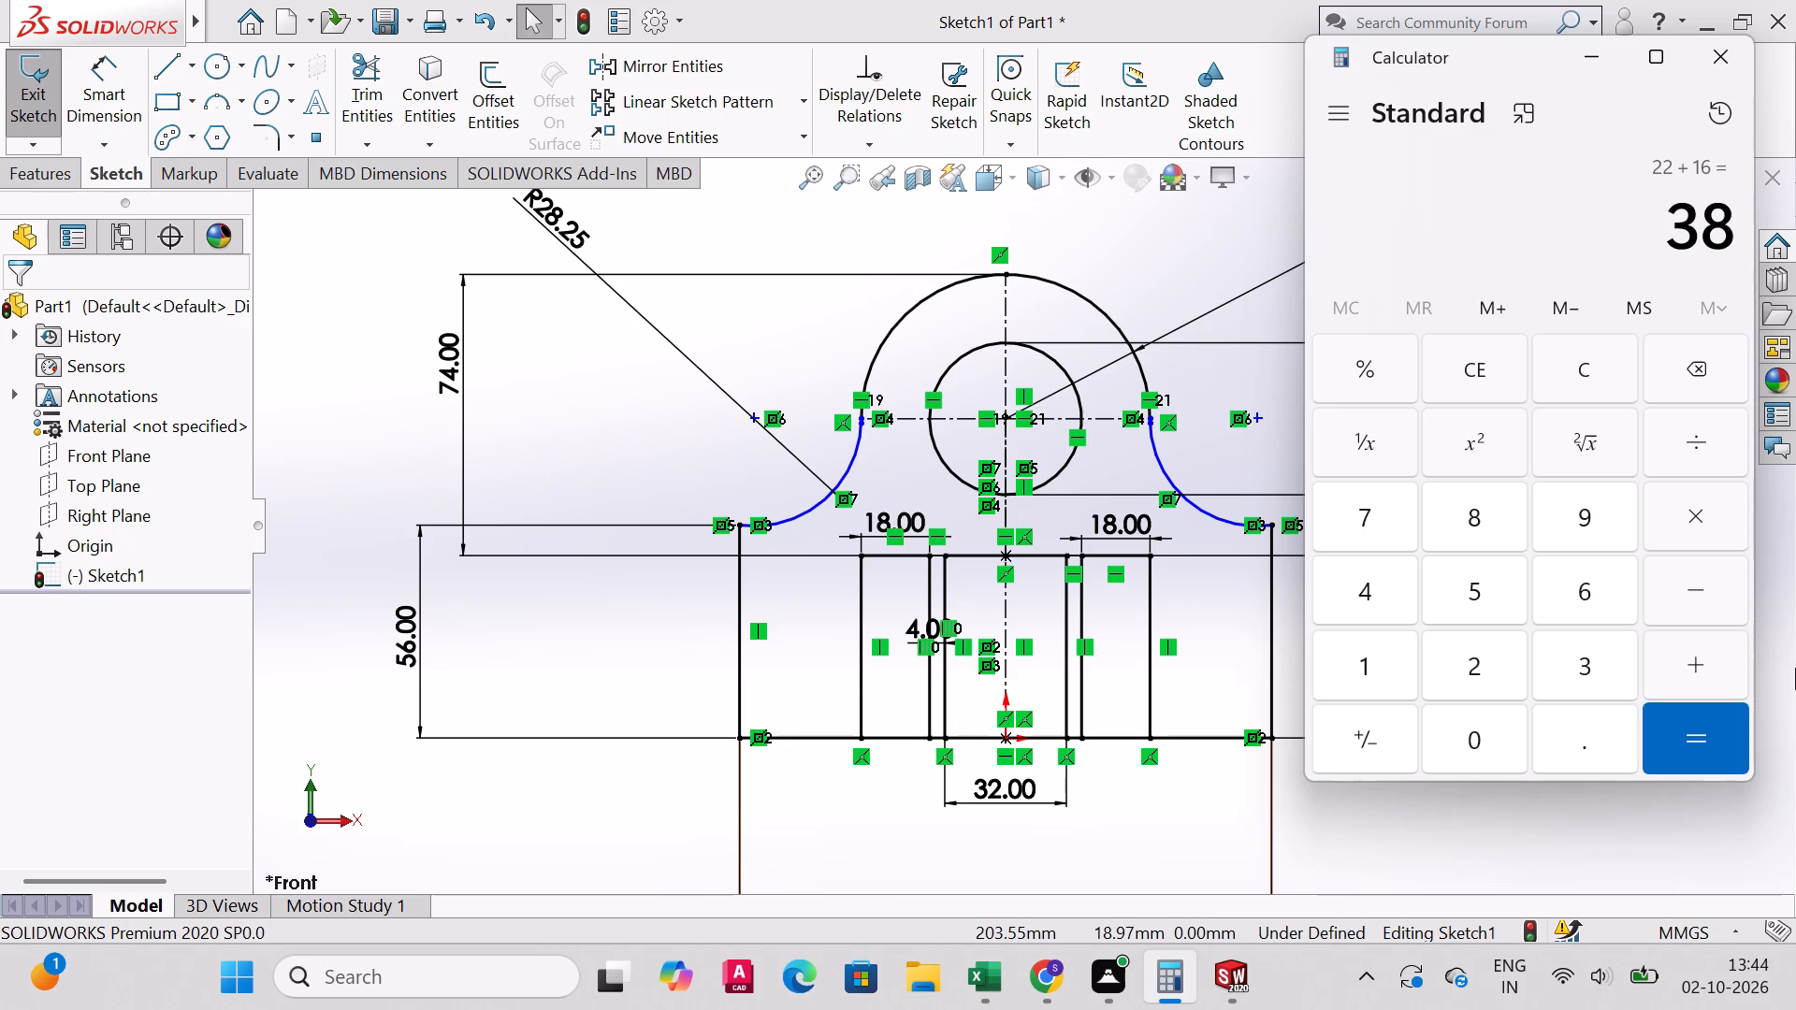
key("minus")
type("70")
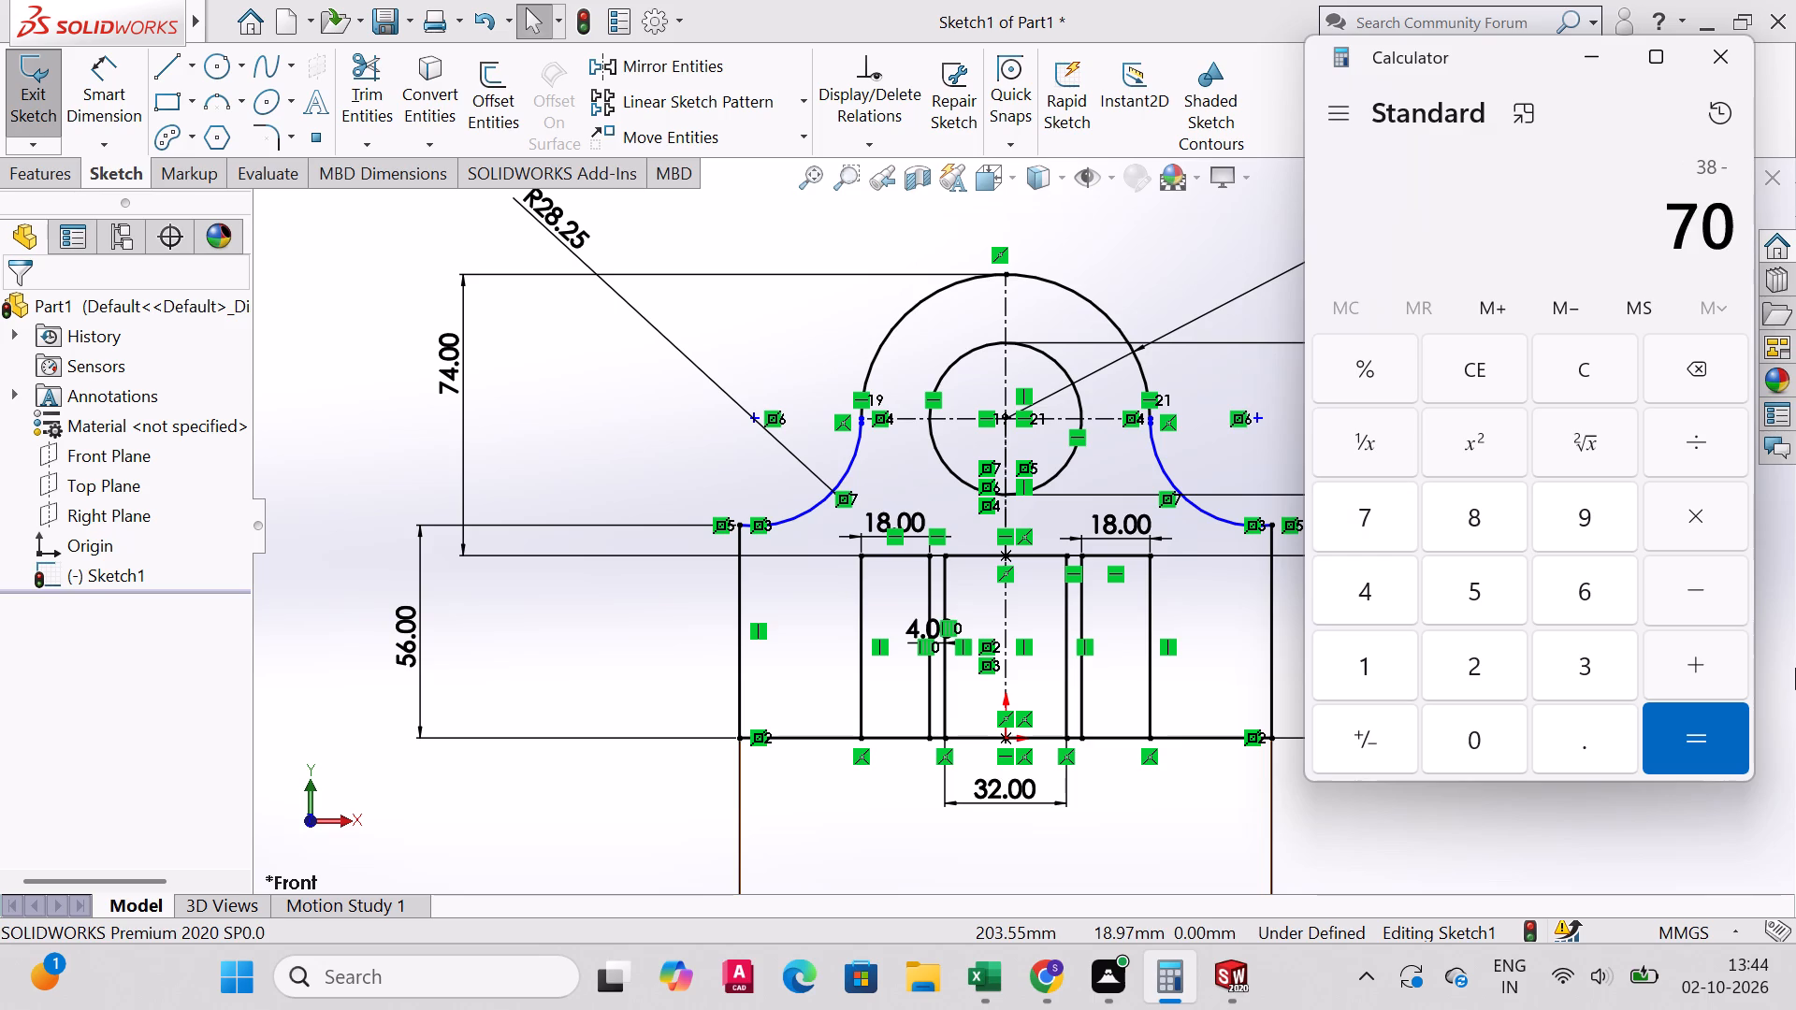
key("Return")
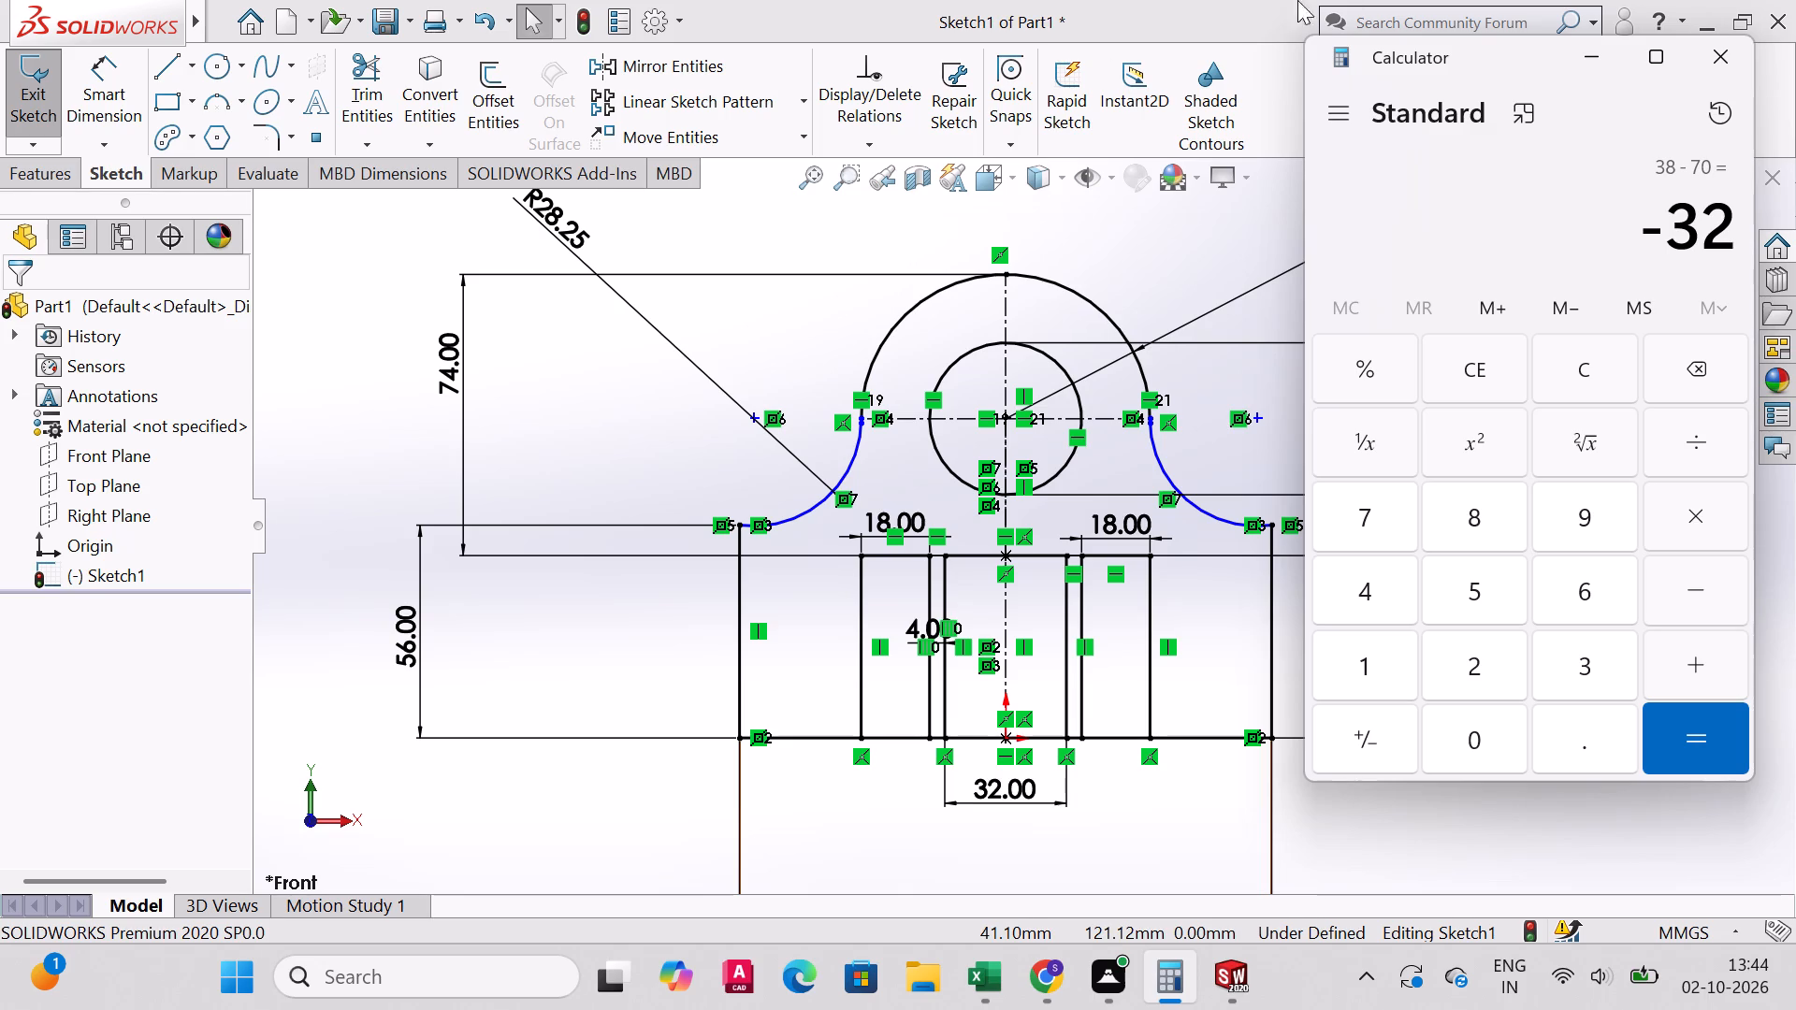
left_click(1594, 62)
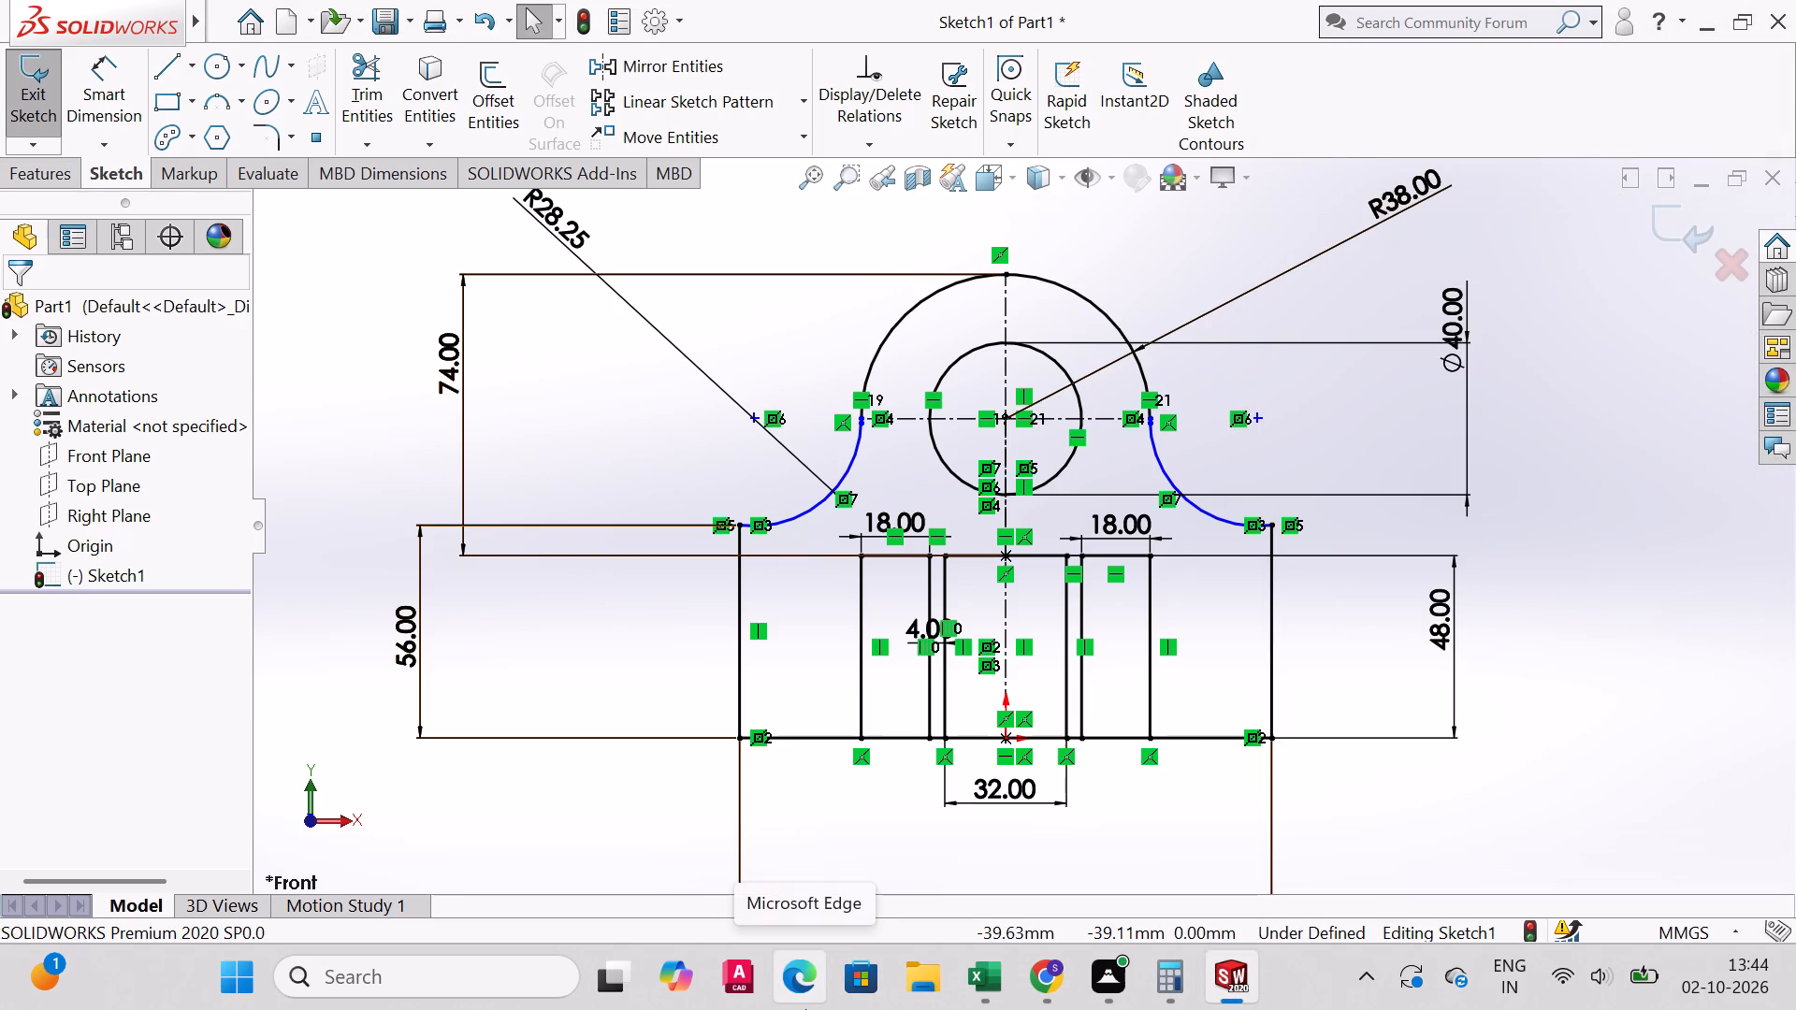
Sketch a circle of about 12.9 mm radius in the empty area to the right of the bracket profile.
left_click(223, 65)
left_click(1573, 534)
left_click(1617, 558)
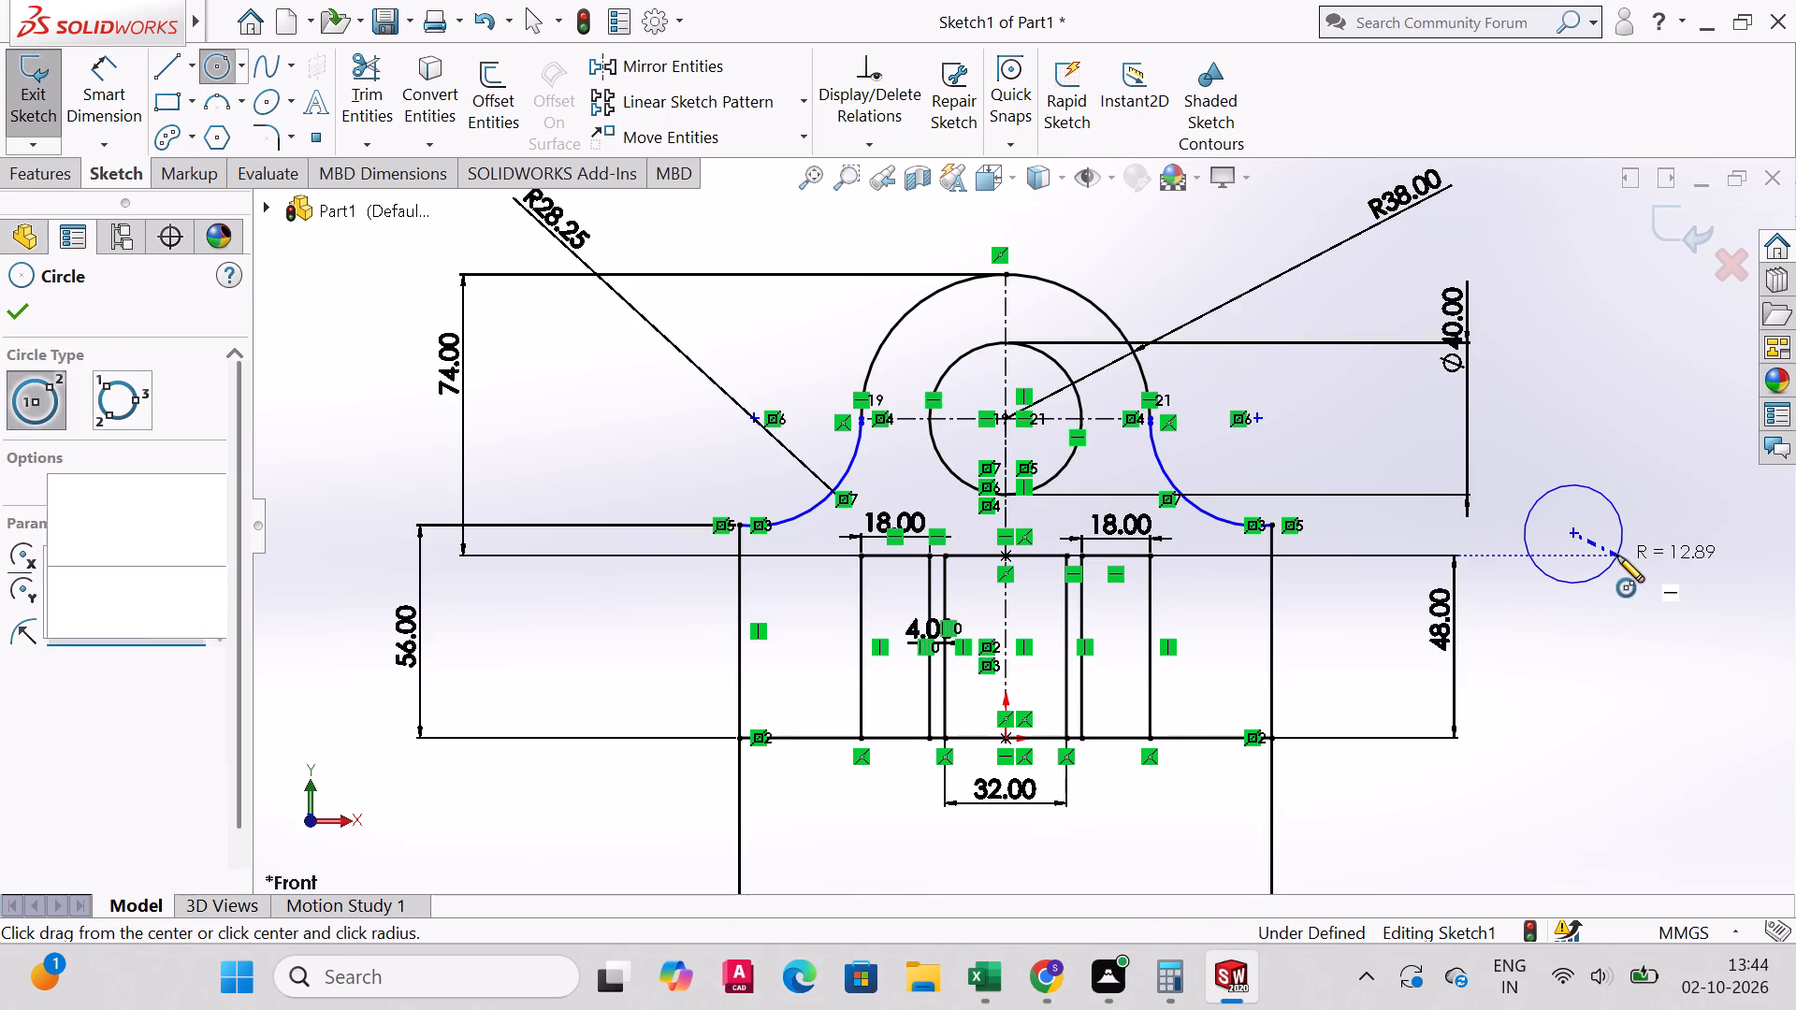
key("Escape")
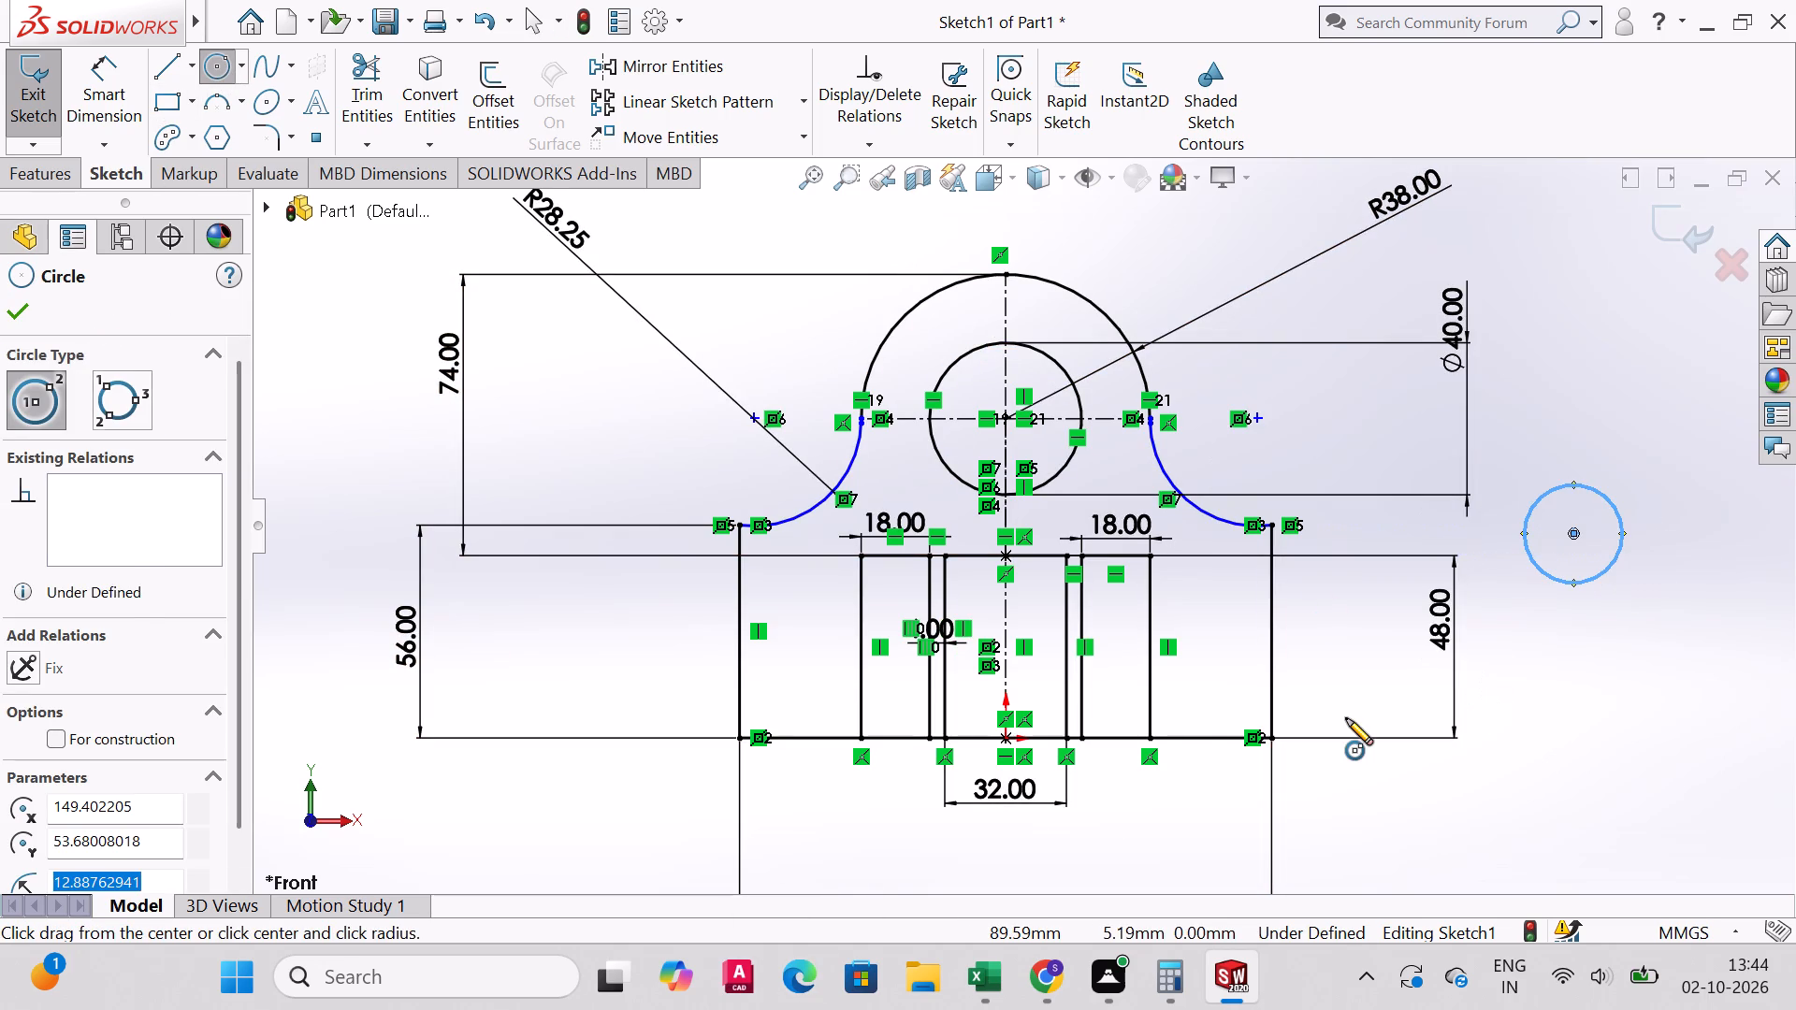
Move the circle by its centre into the area between the right 18 mm outline and the base's right edge, just below the concave arc.
left_click(694, 139)
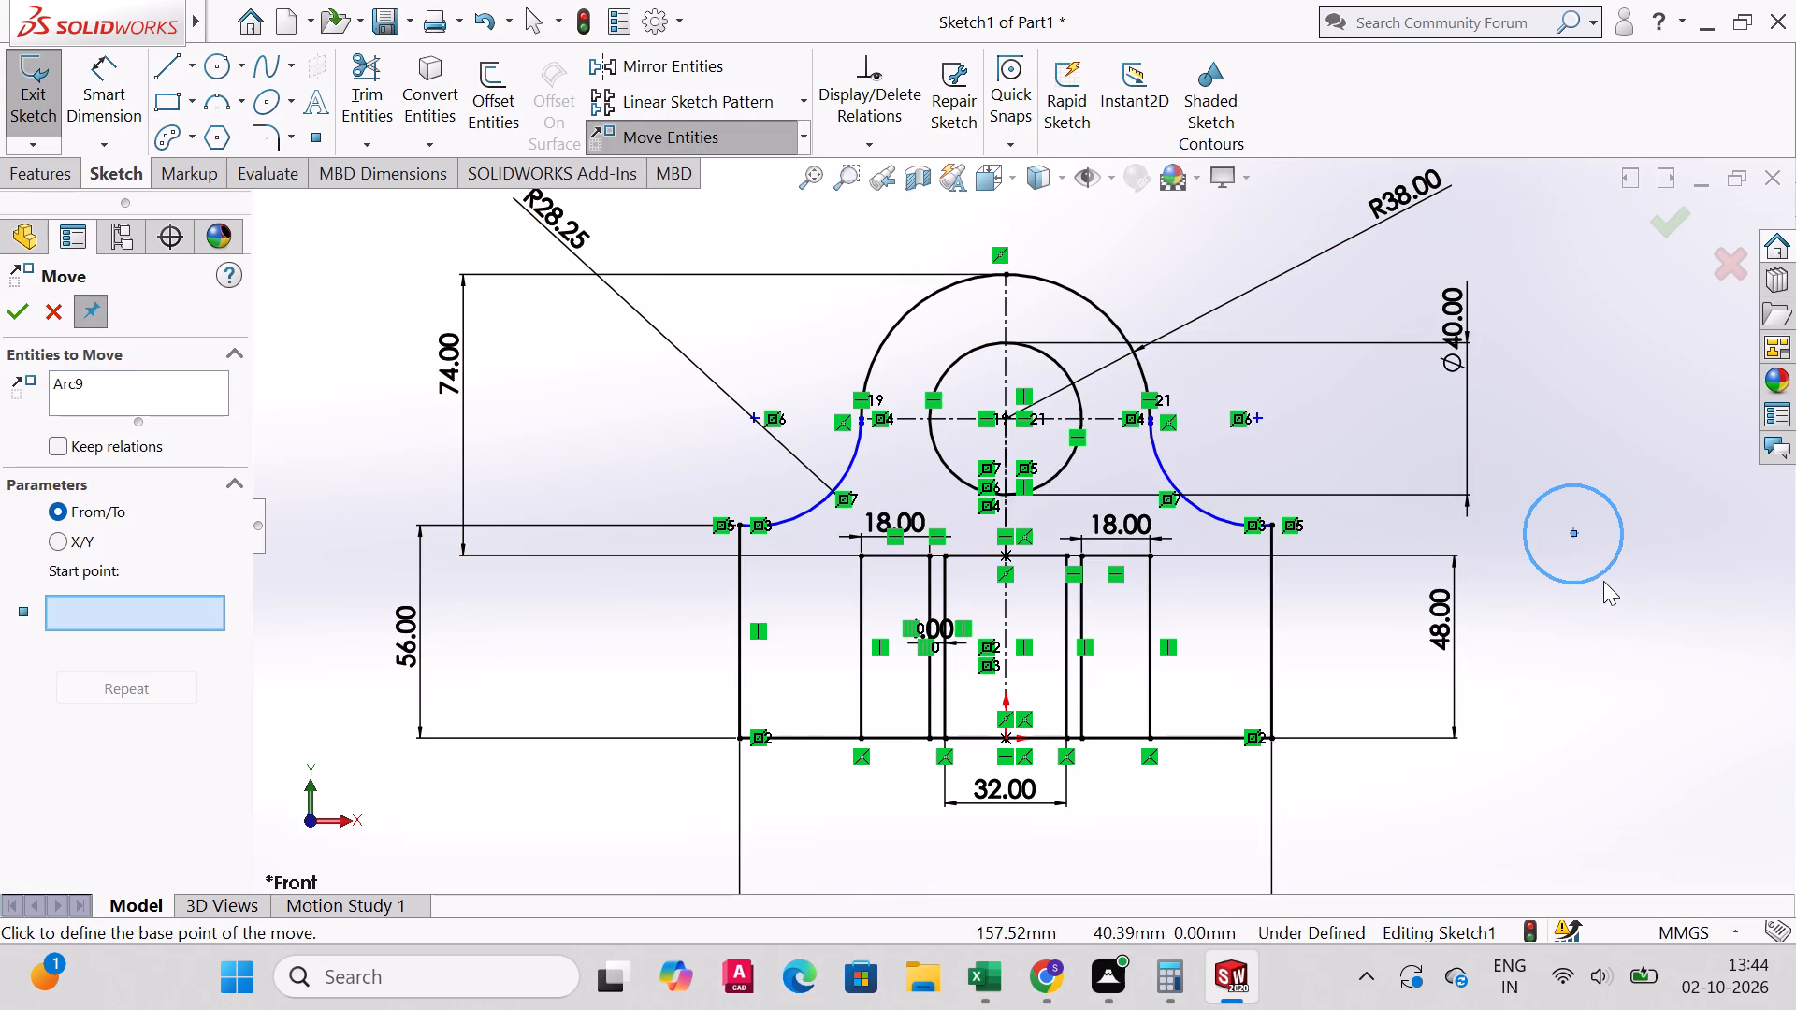
left_click(1590, 577)
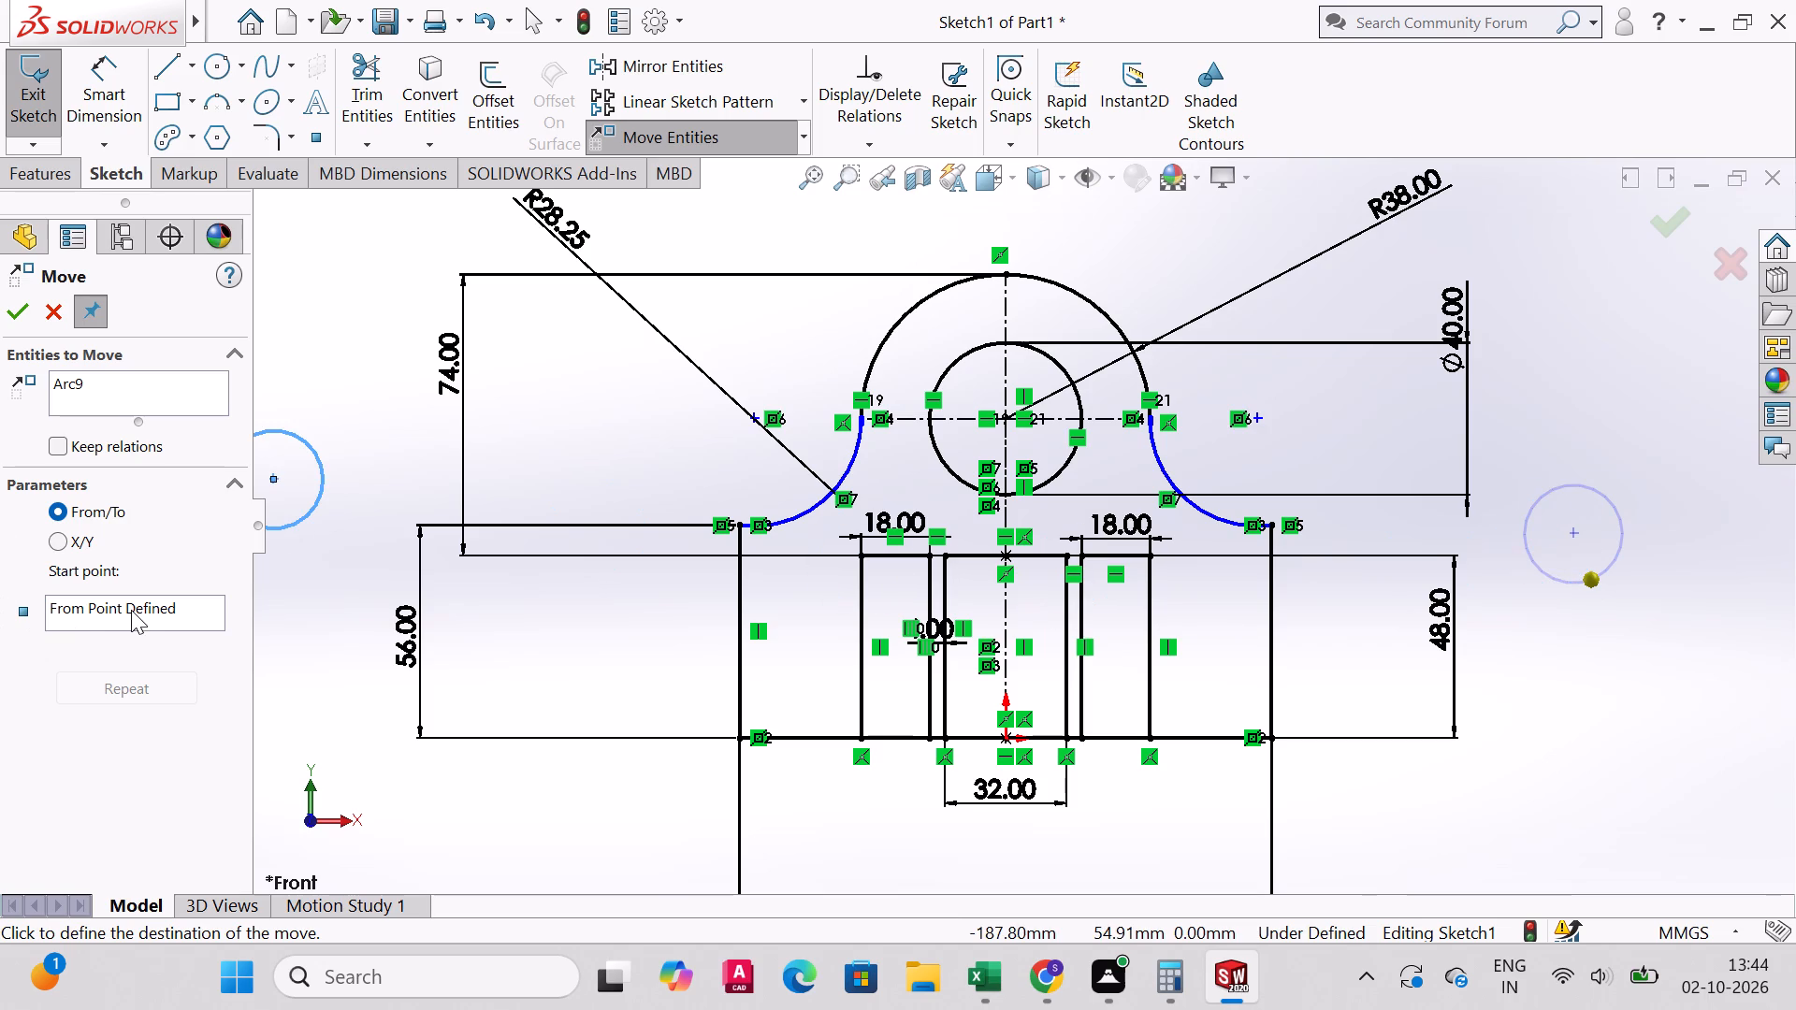
left_click(131, 608)
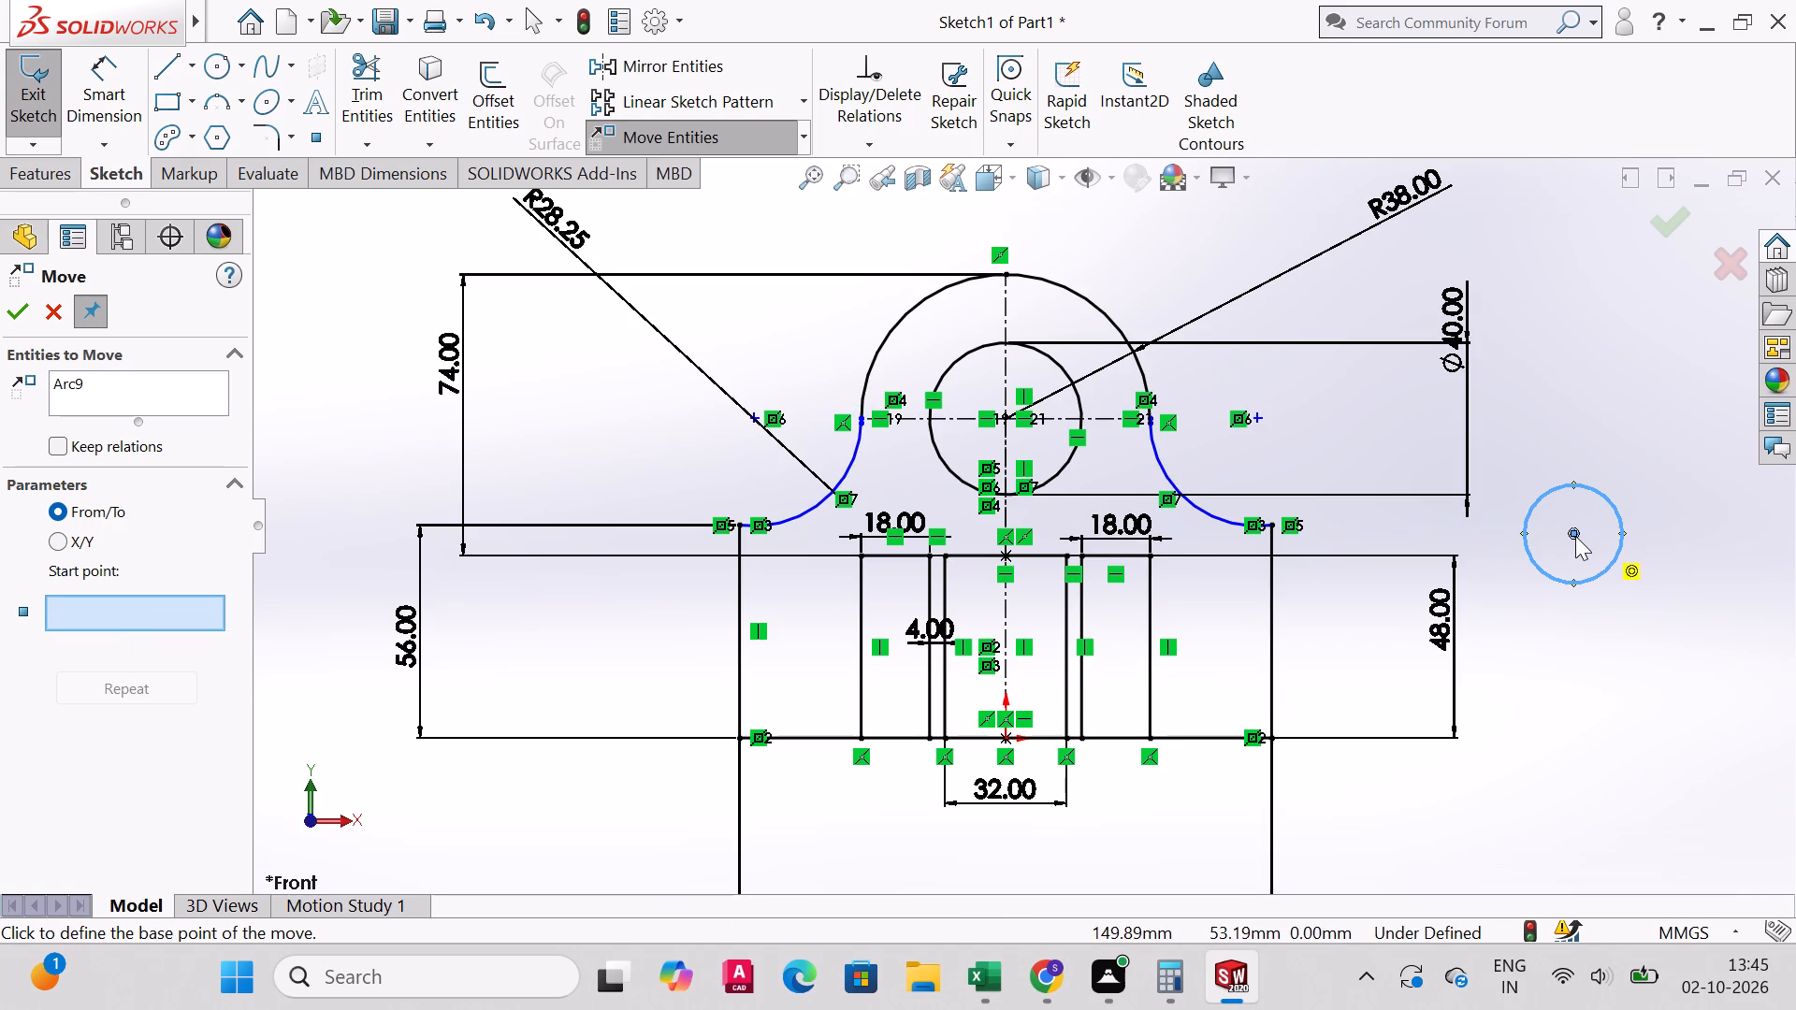
left_click(1571, 528)
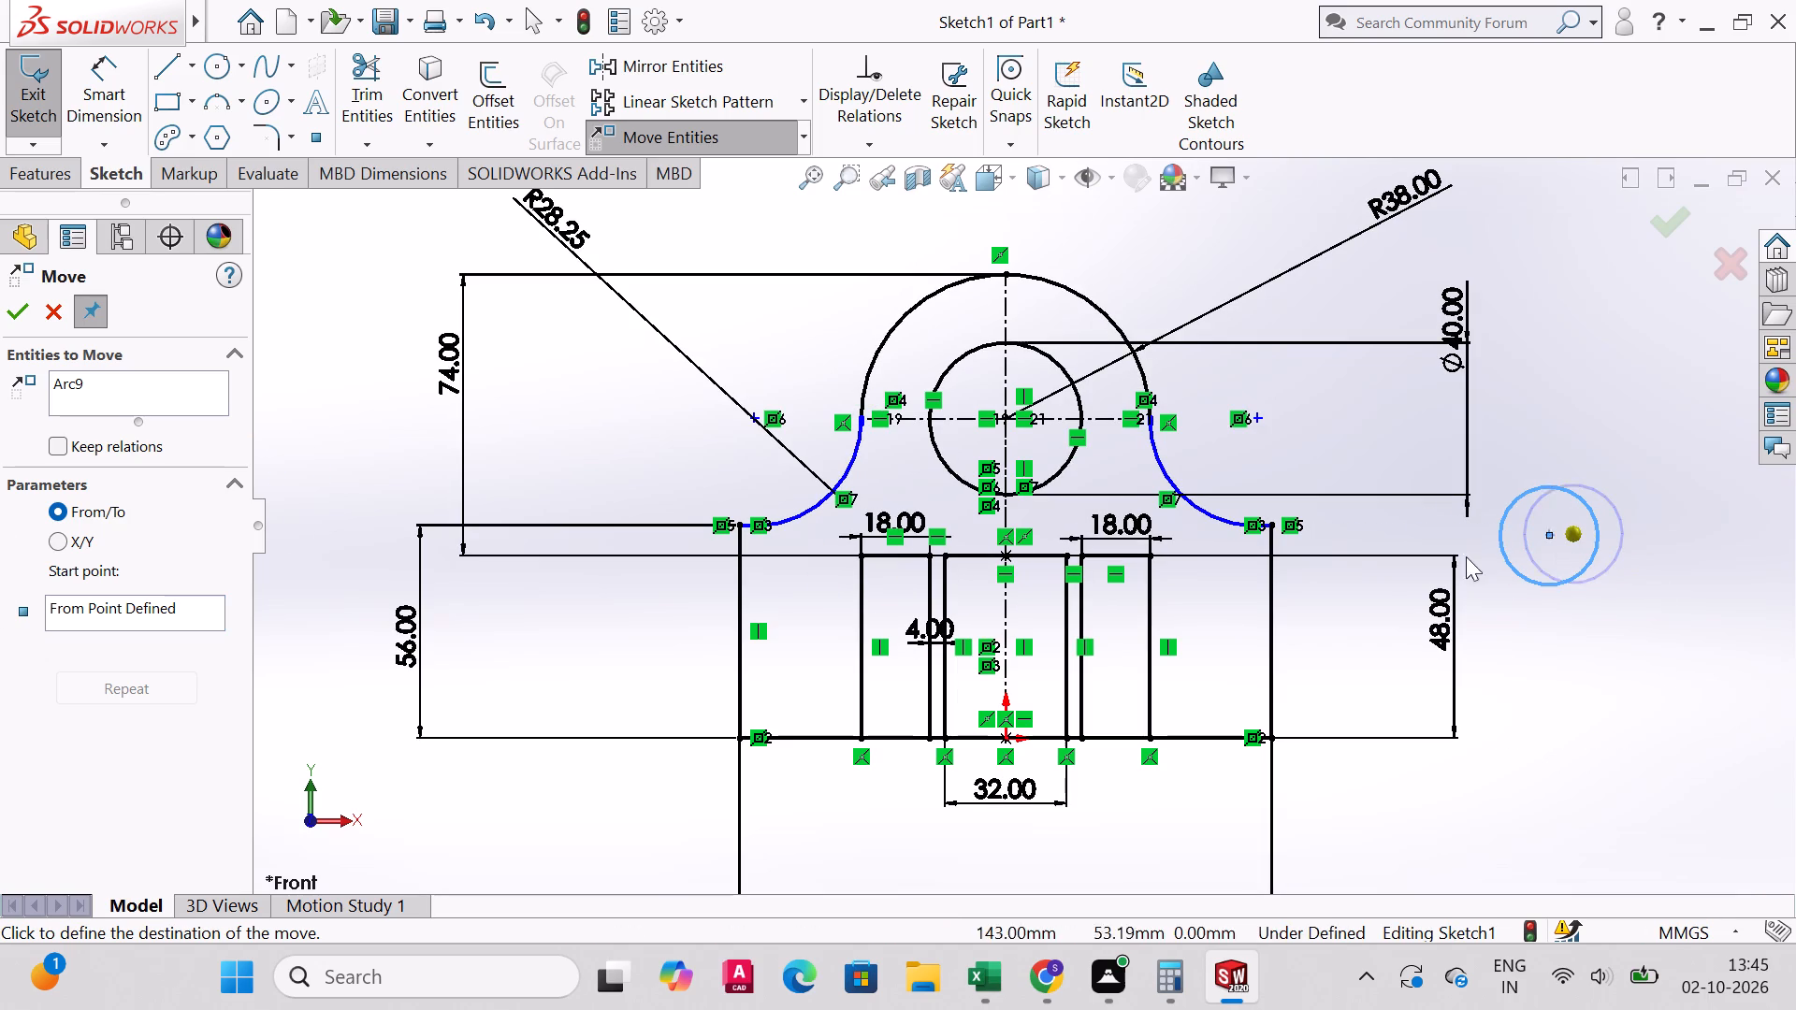
left_click(1218, 590)
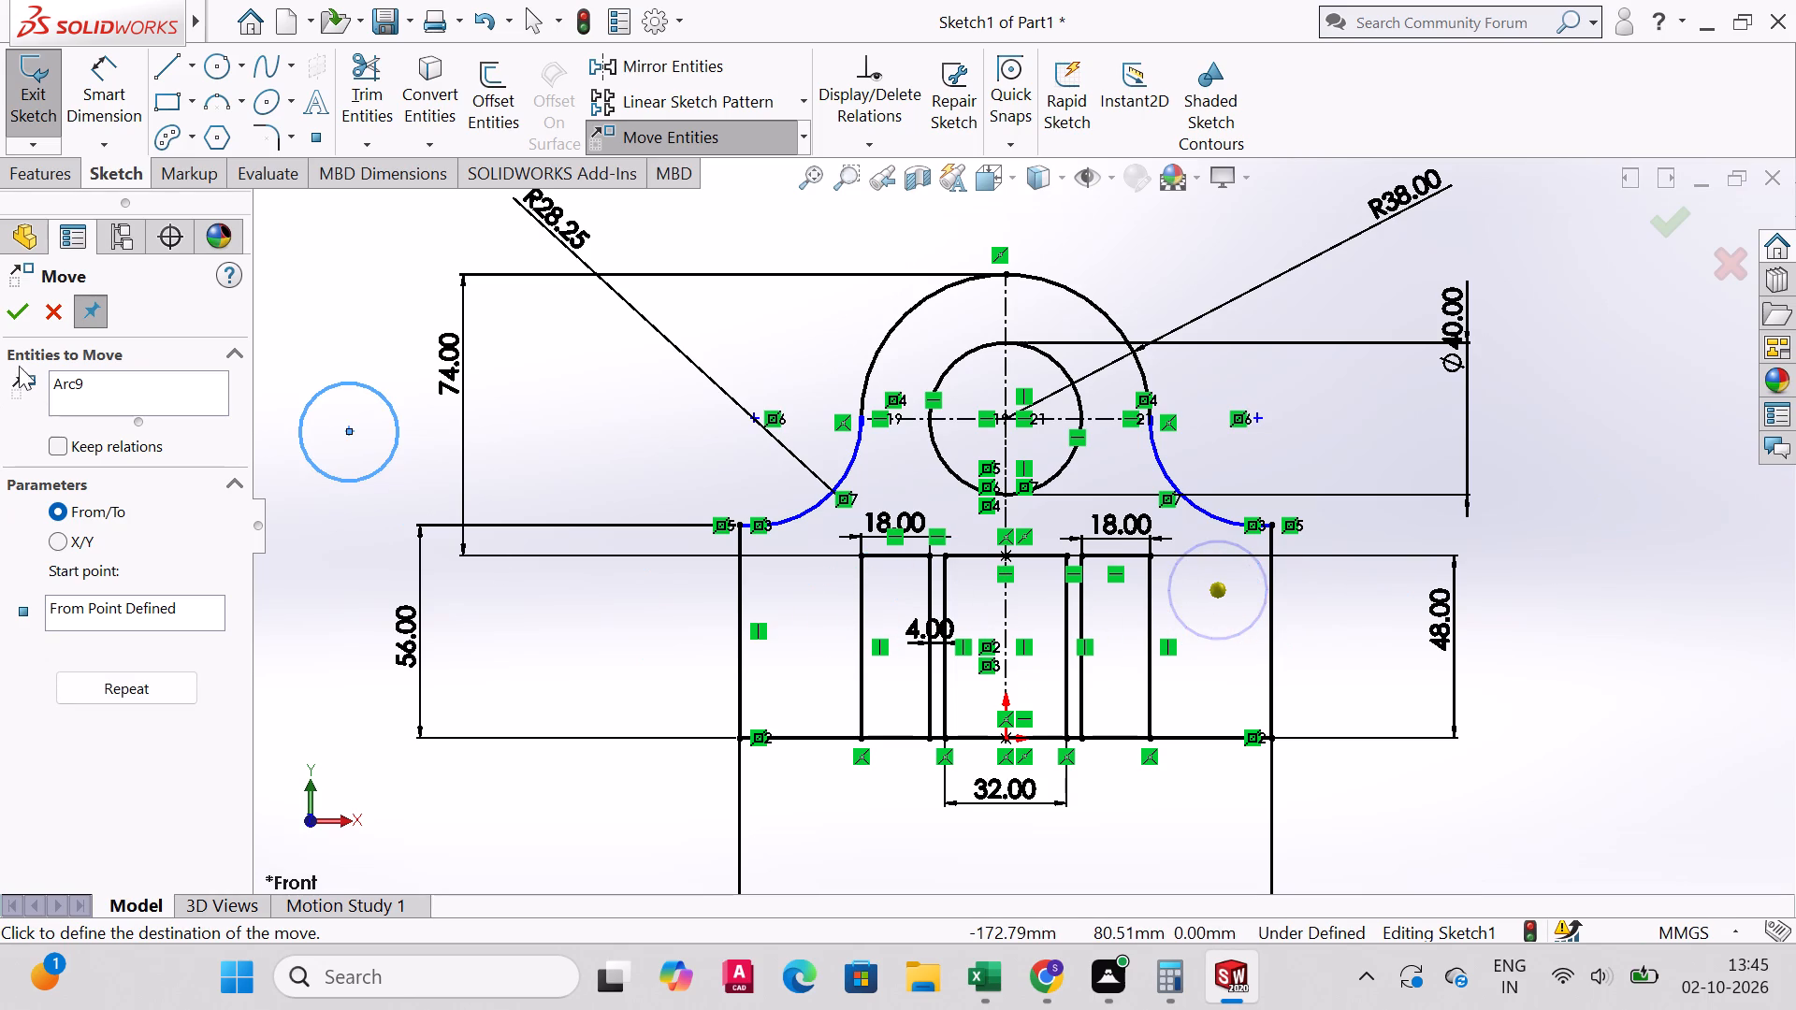
left_click(12, 314)
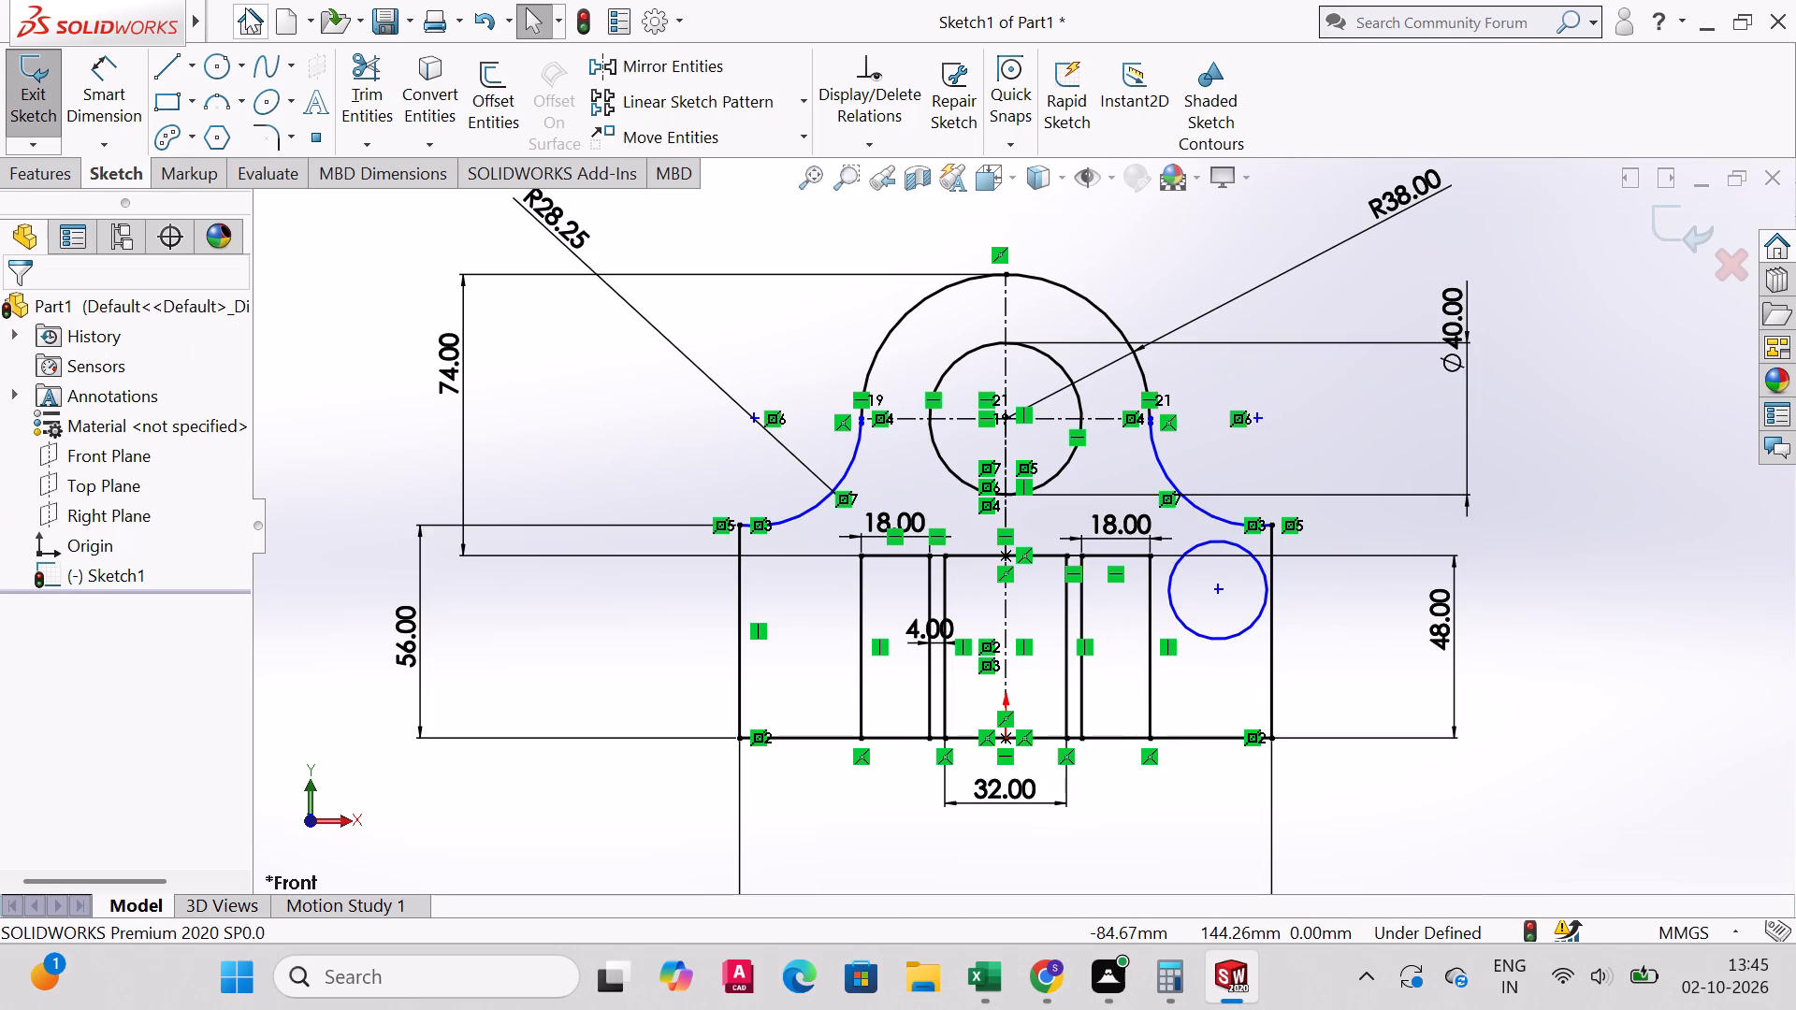
Dimension the moved circle's diameter to 16 mm.
left_click(125, 77)
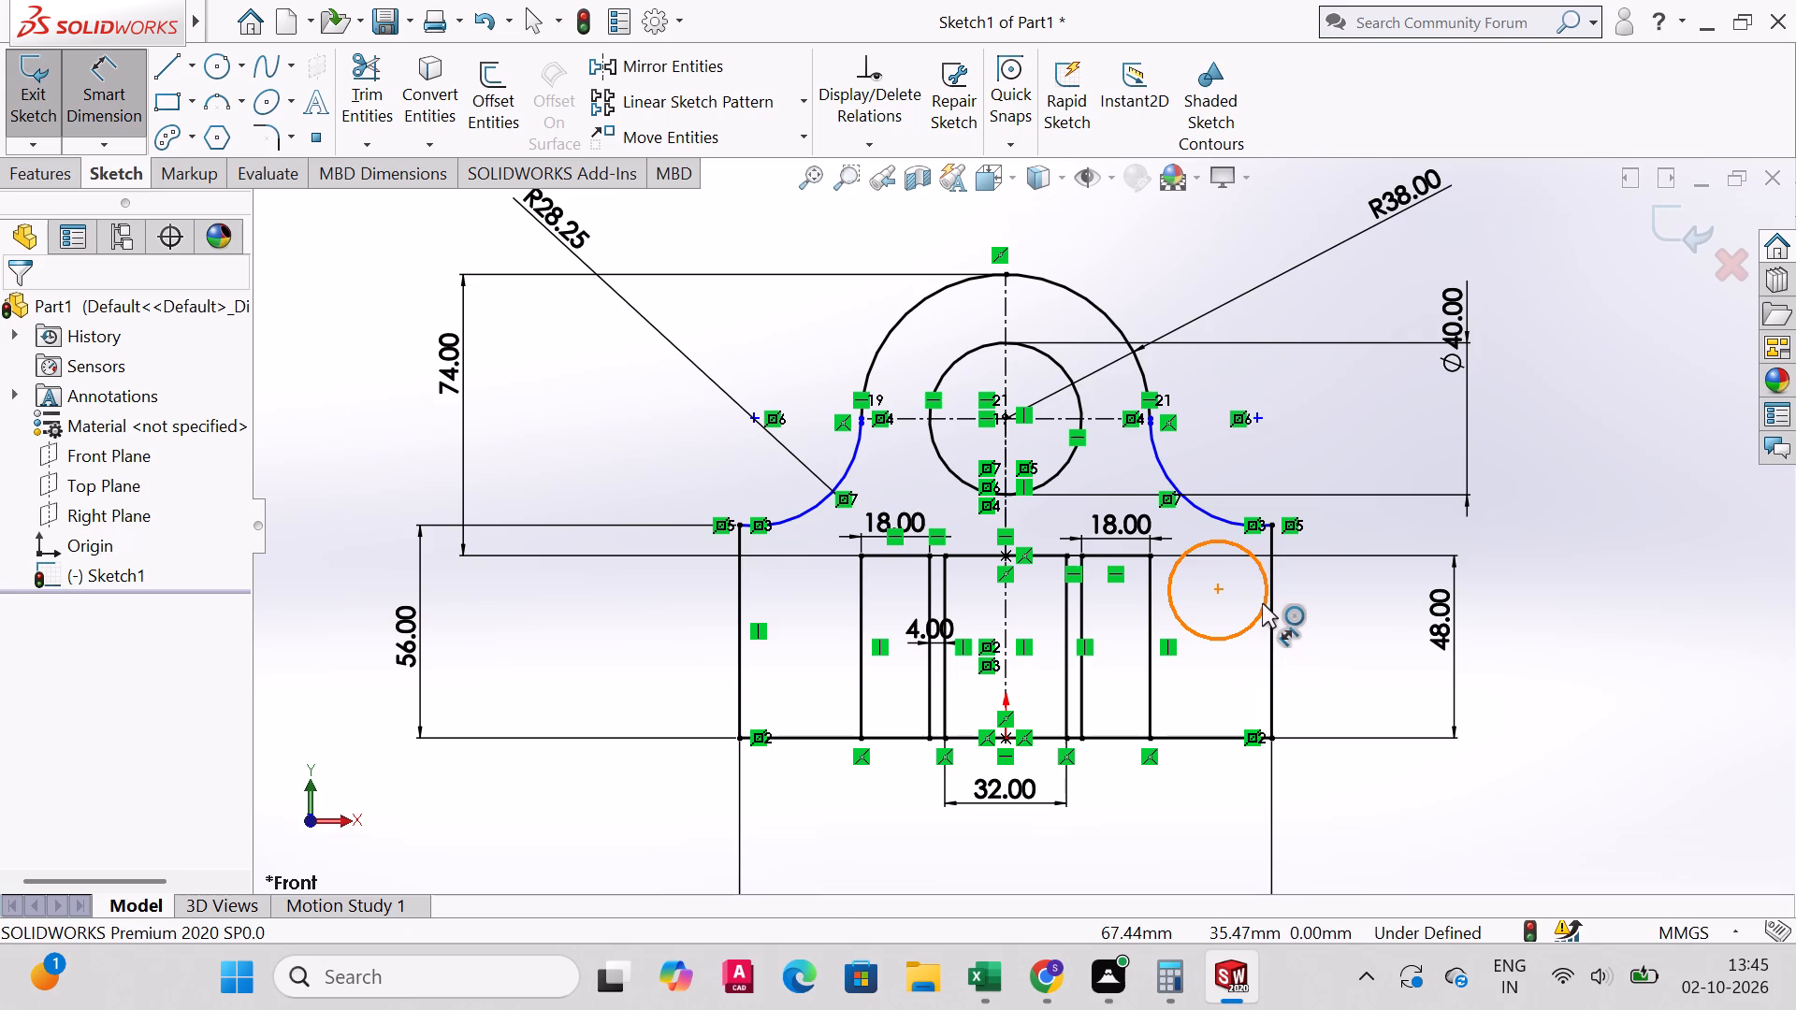
left_click(1262, 602)
left_click(1326, 608)
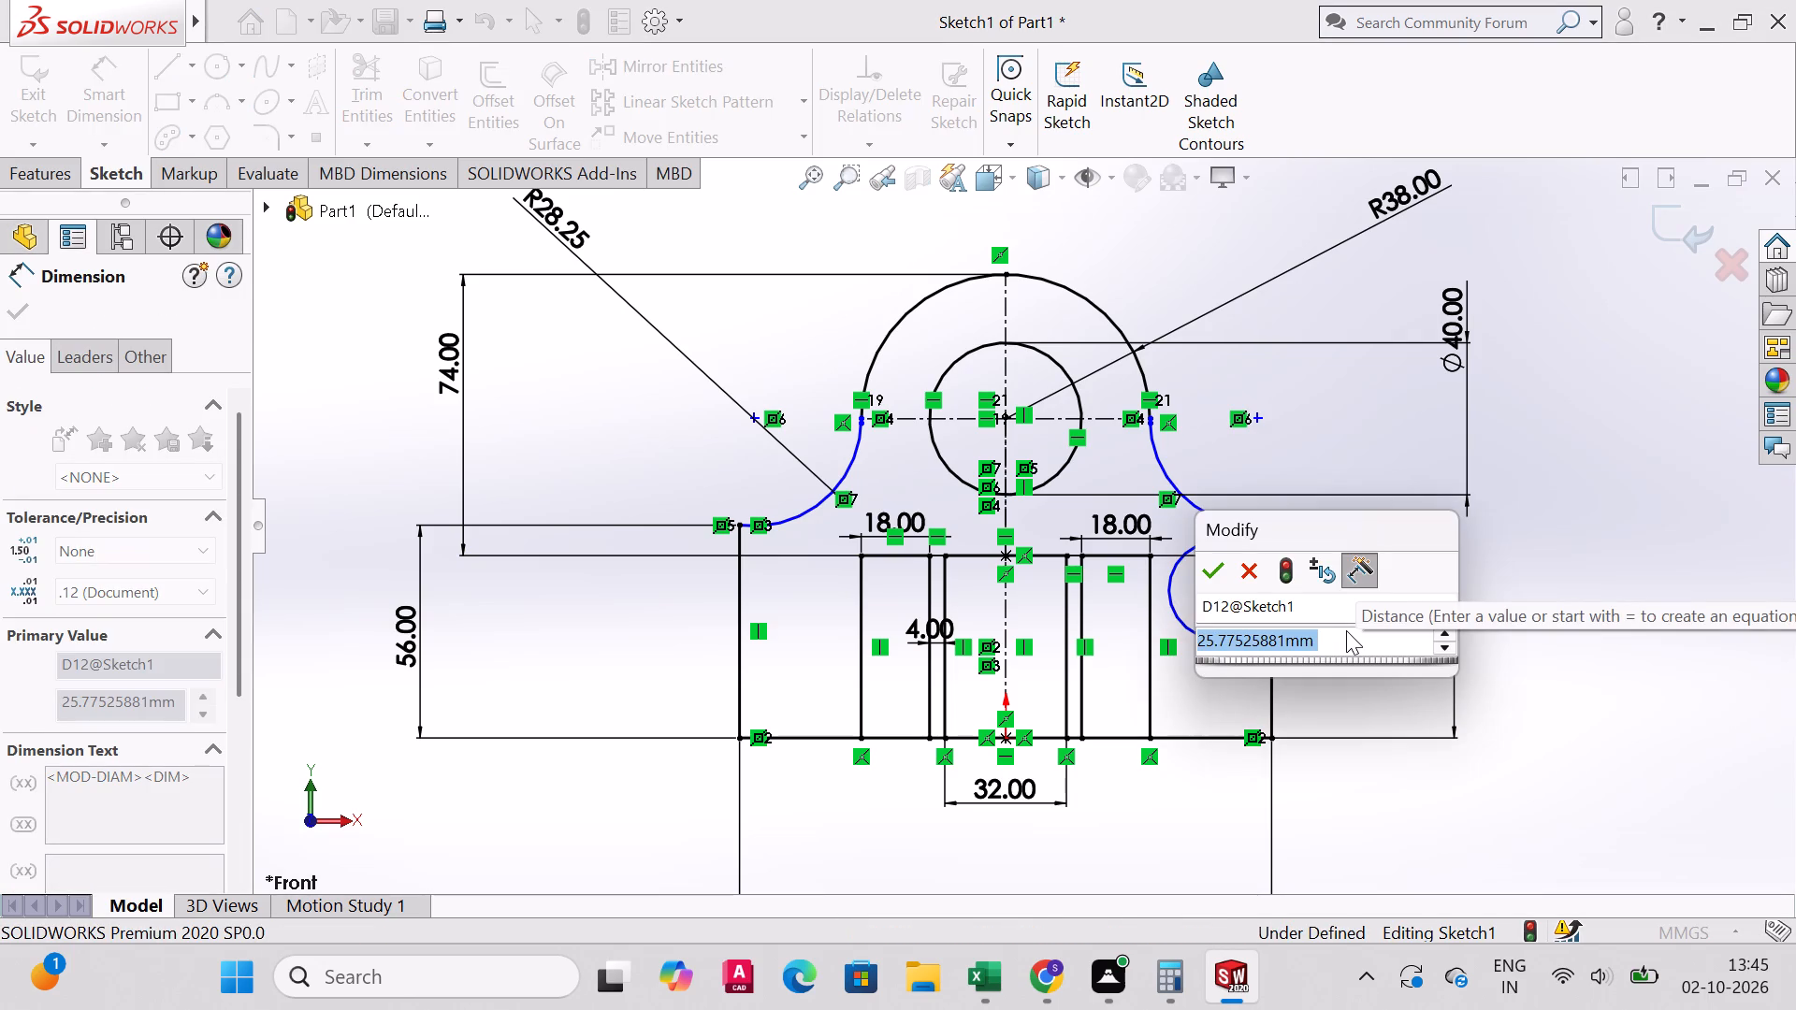
type("16")
key("Return")
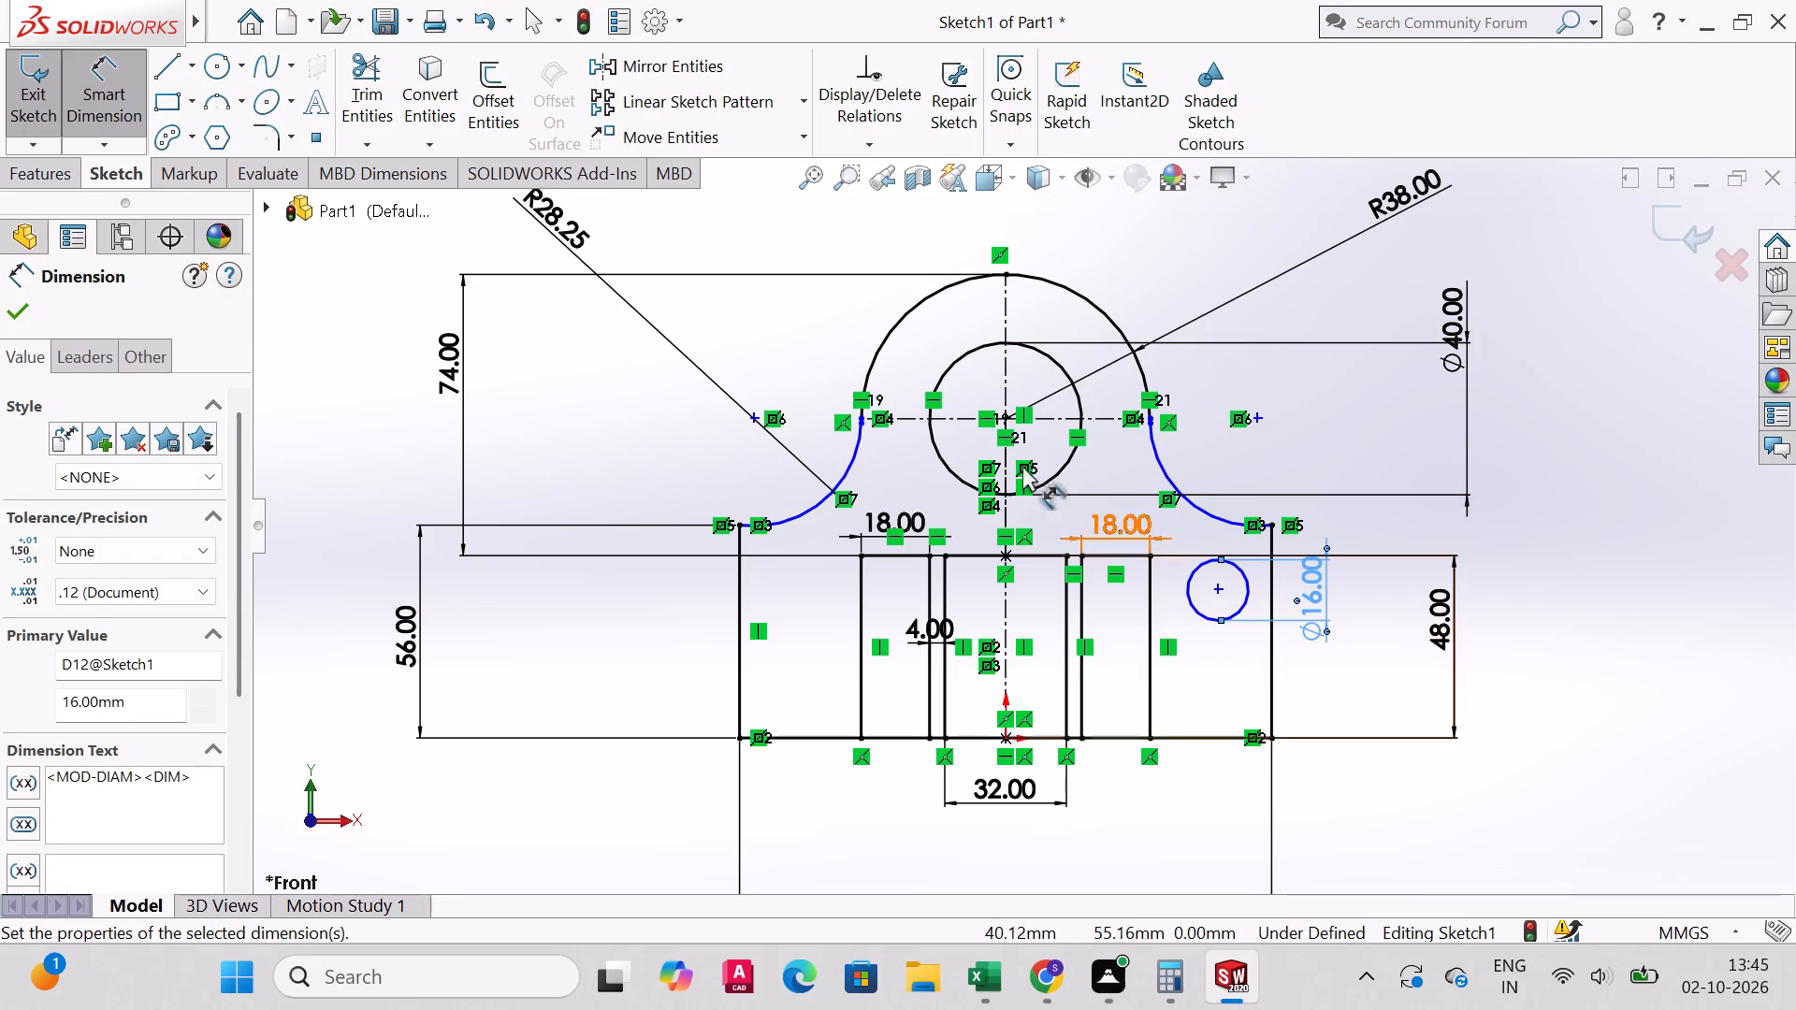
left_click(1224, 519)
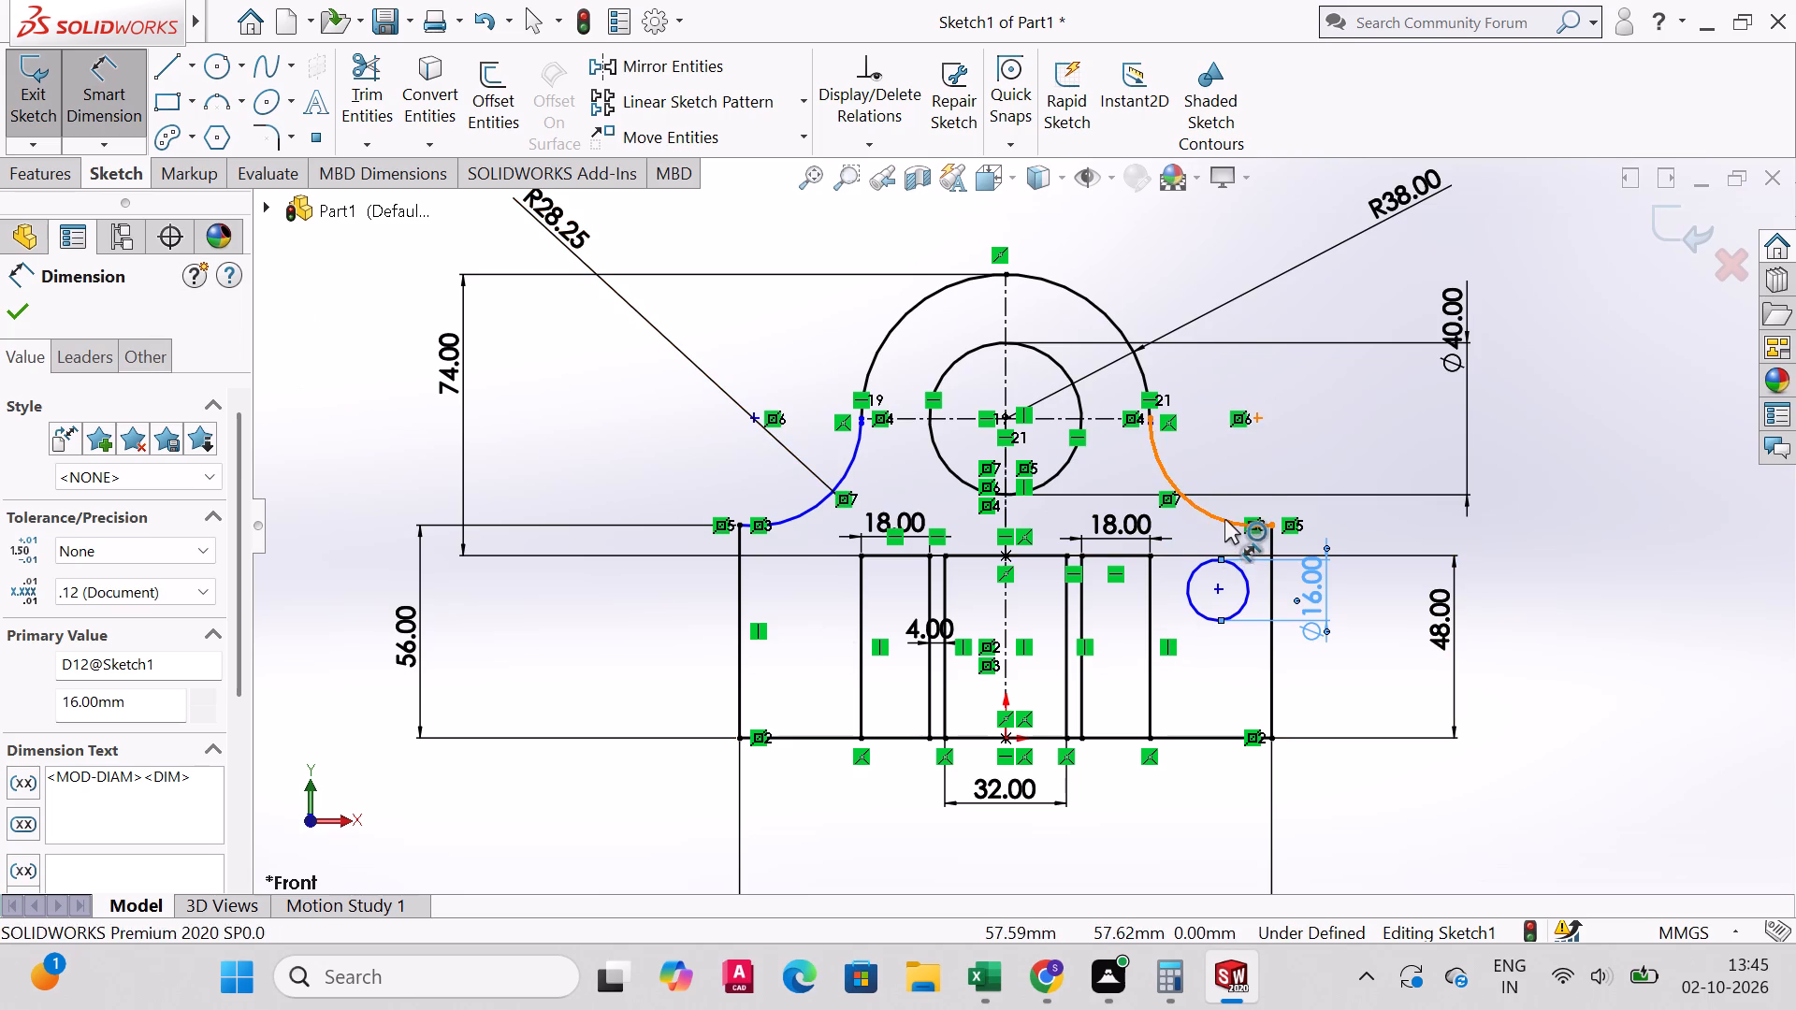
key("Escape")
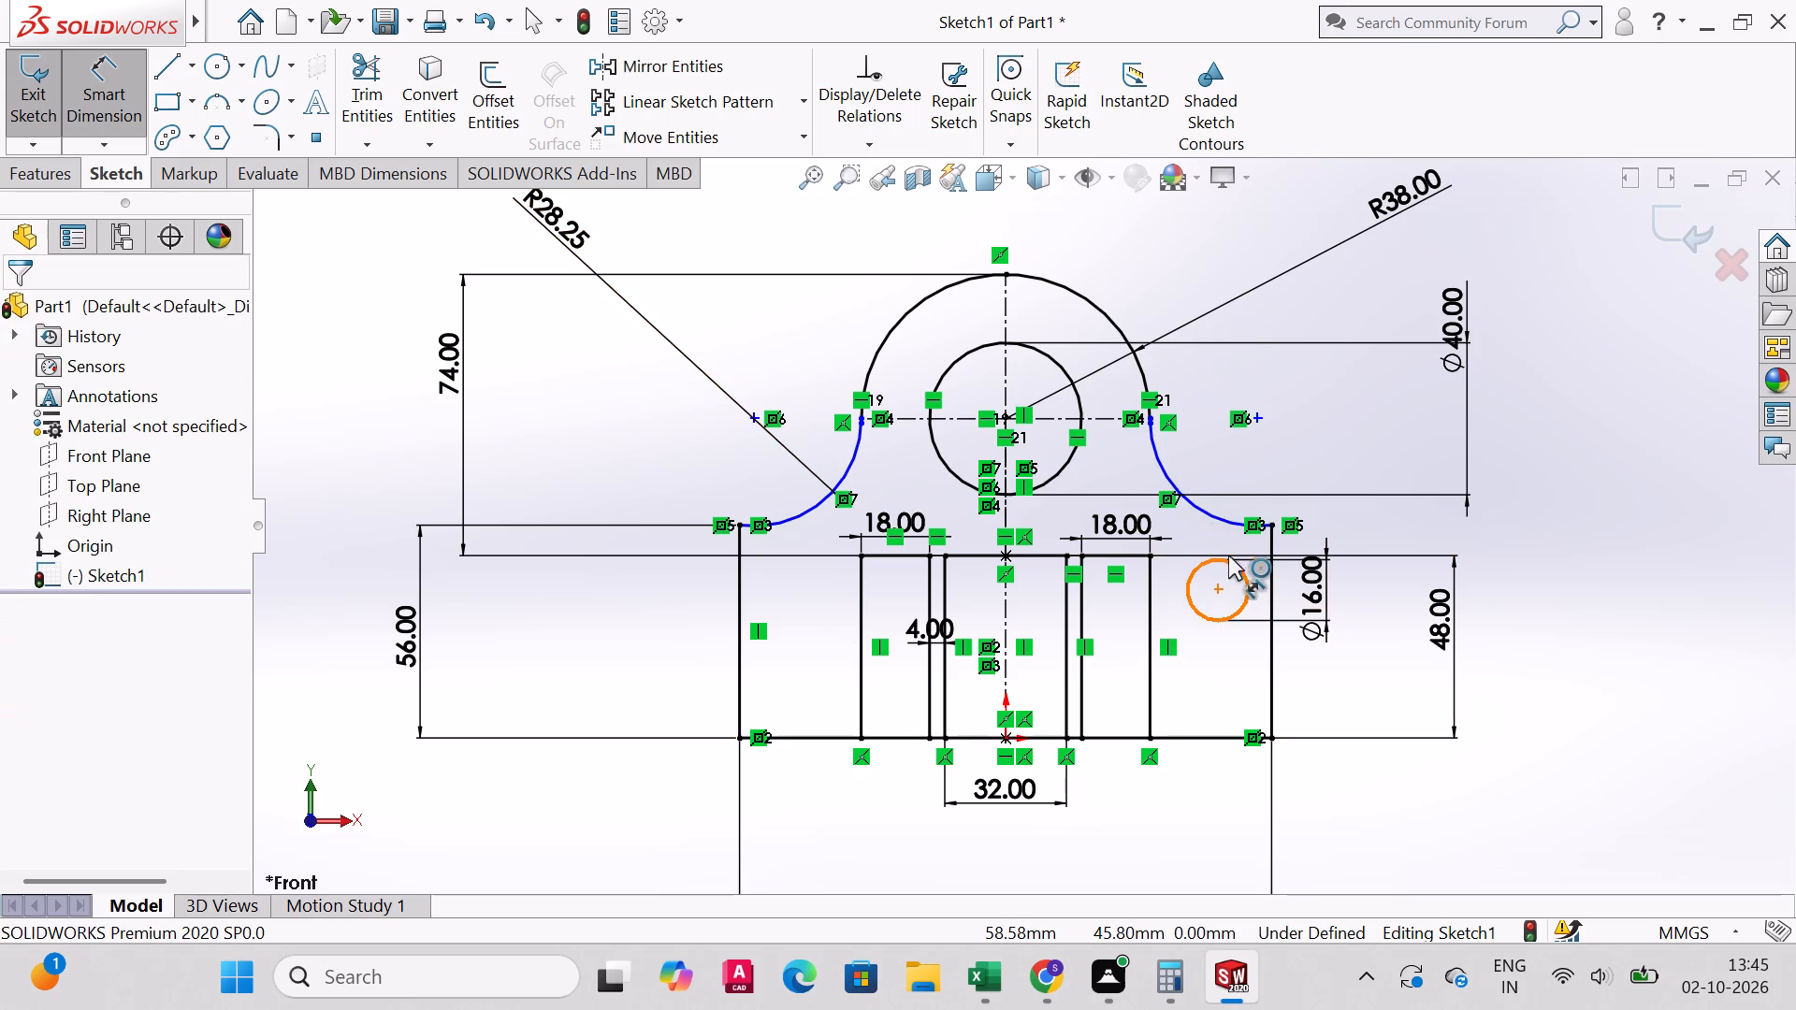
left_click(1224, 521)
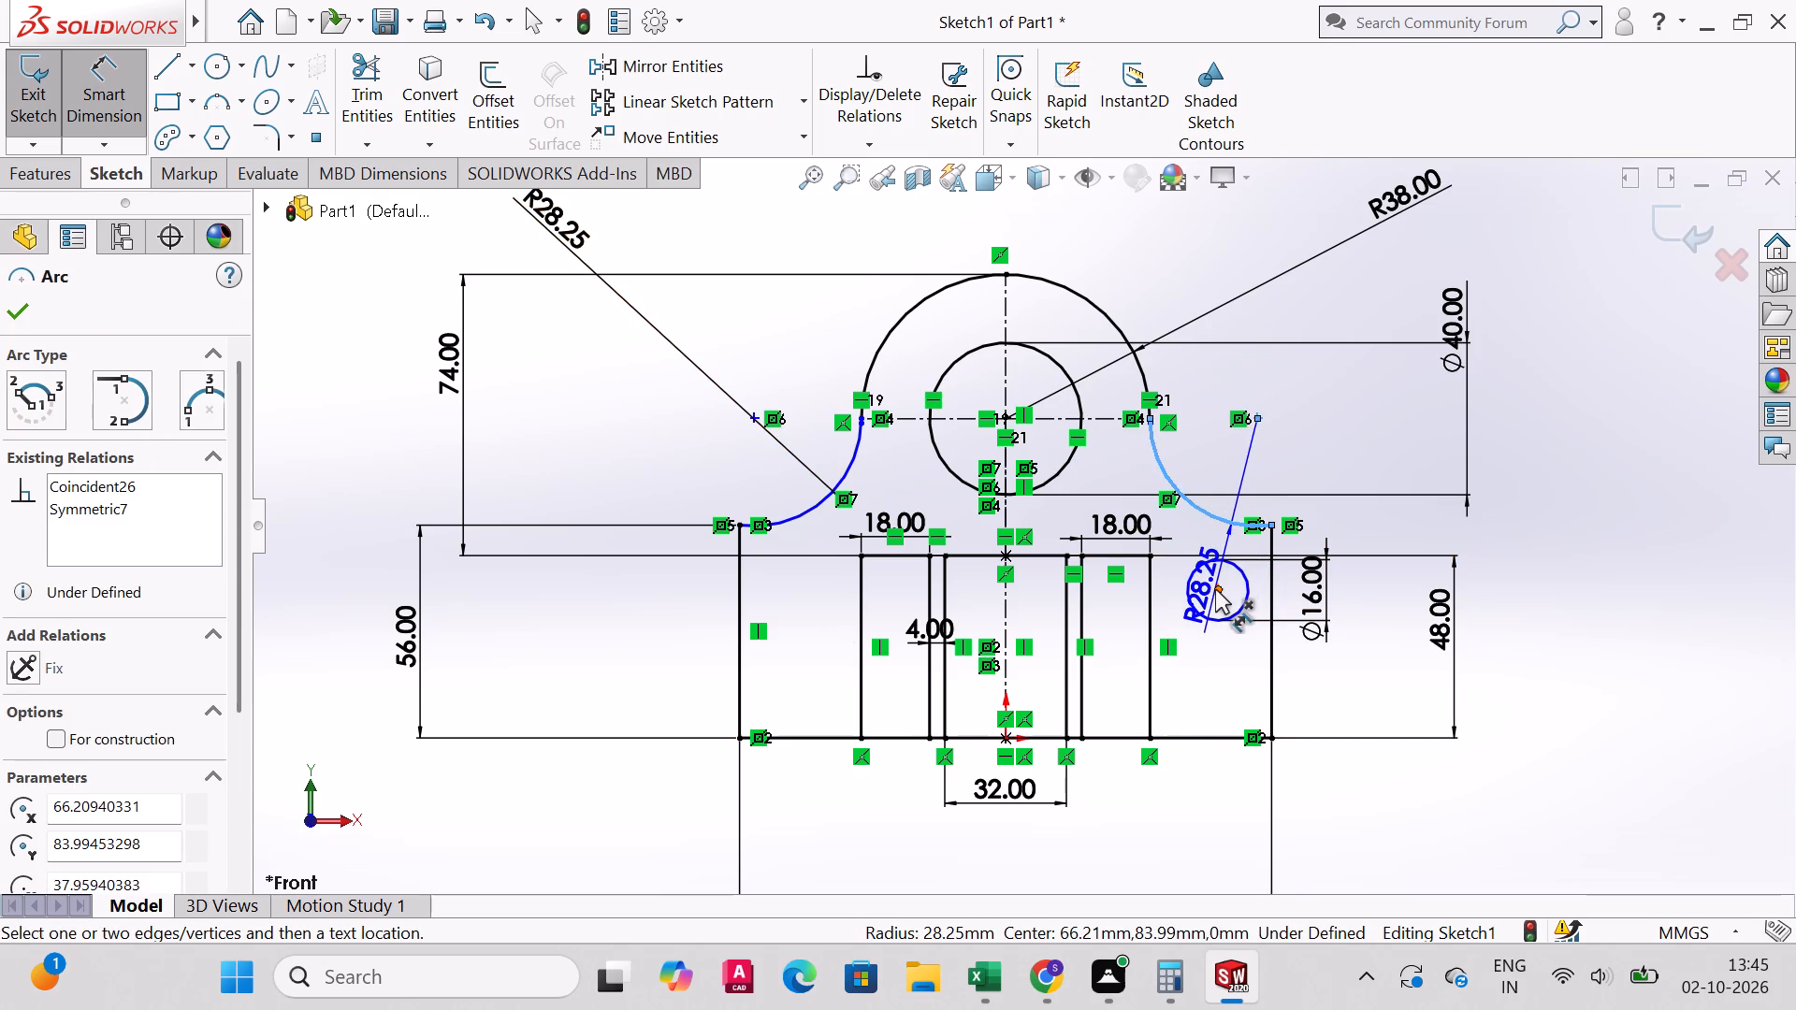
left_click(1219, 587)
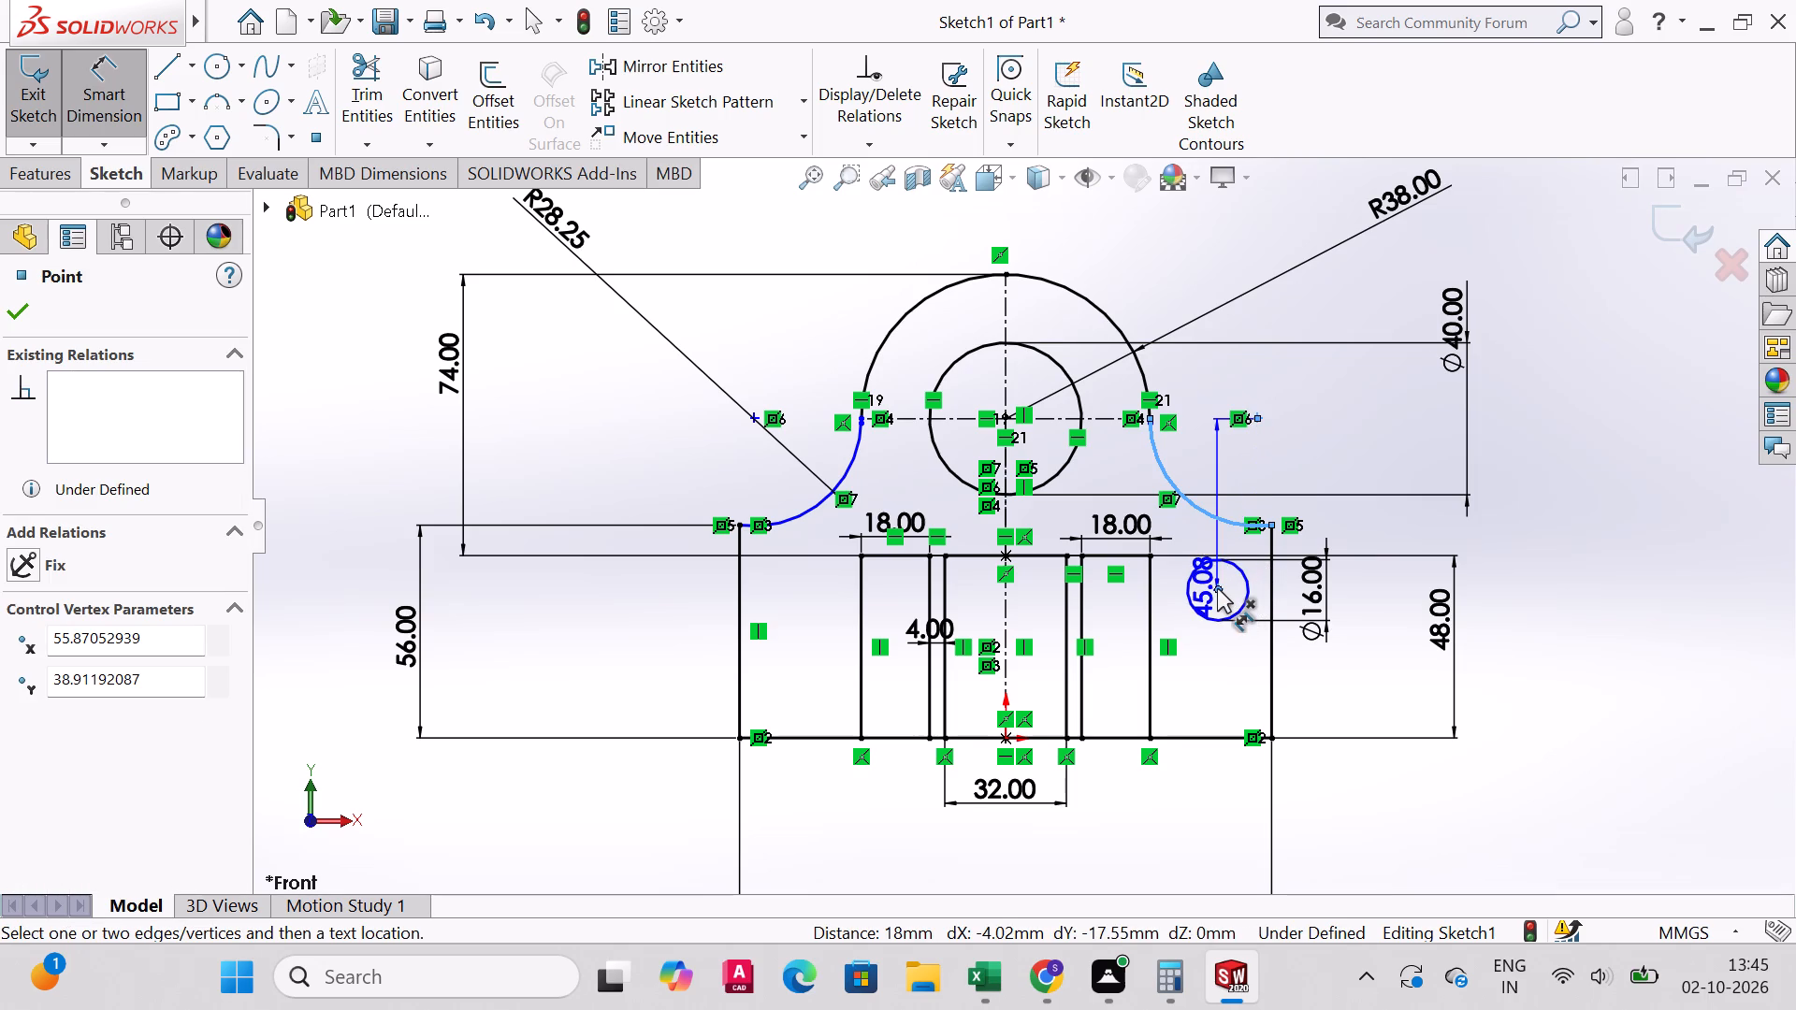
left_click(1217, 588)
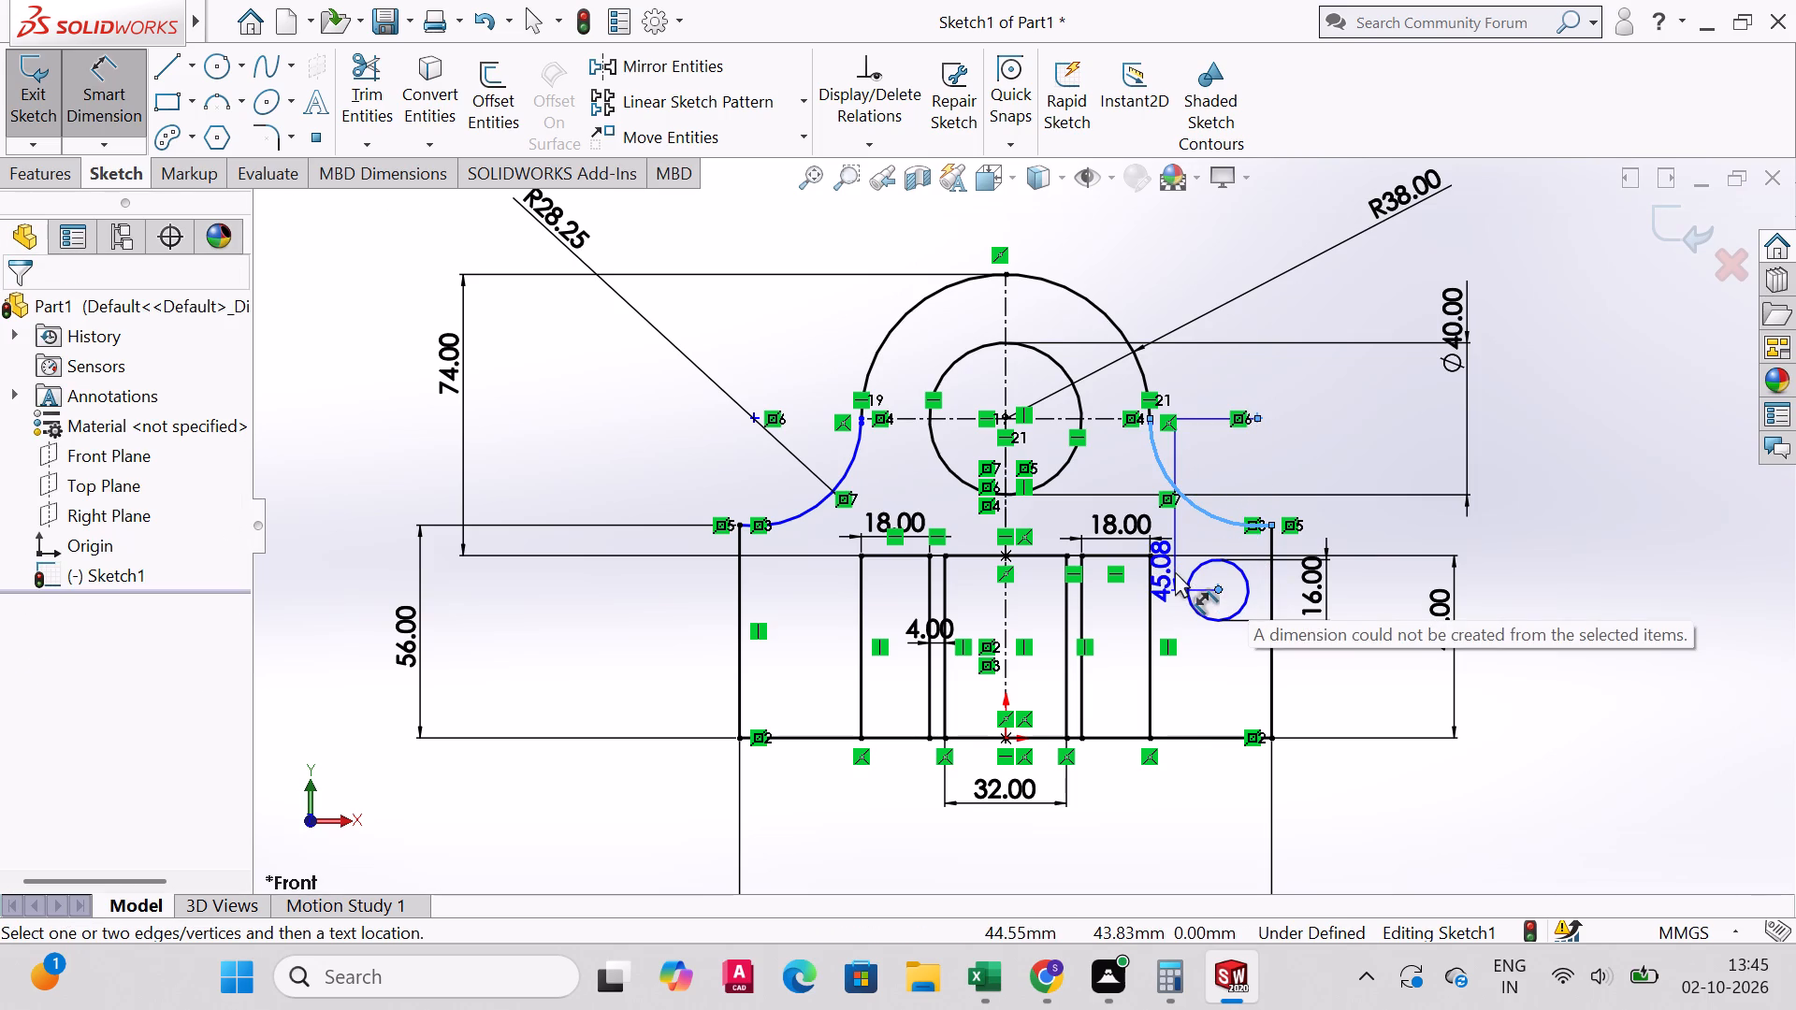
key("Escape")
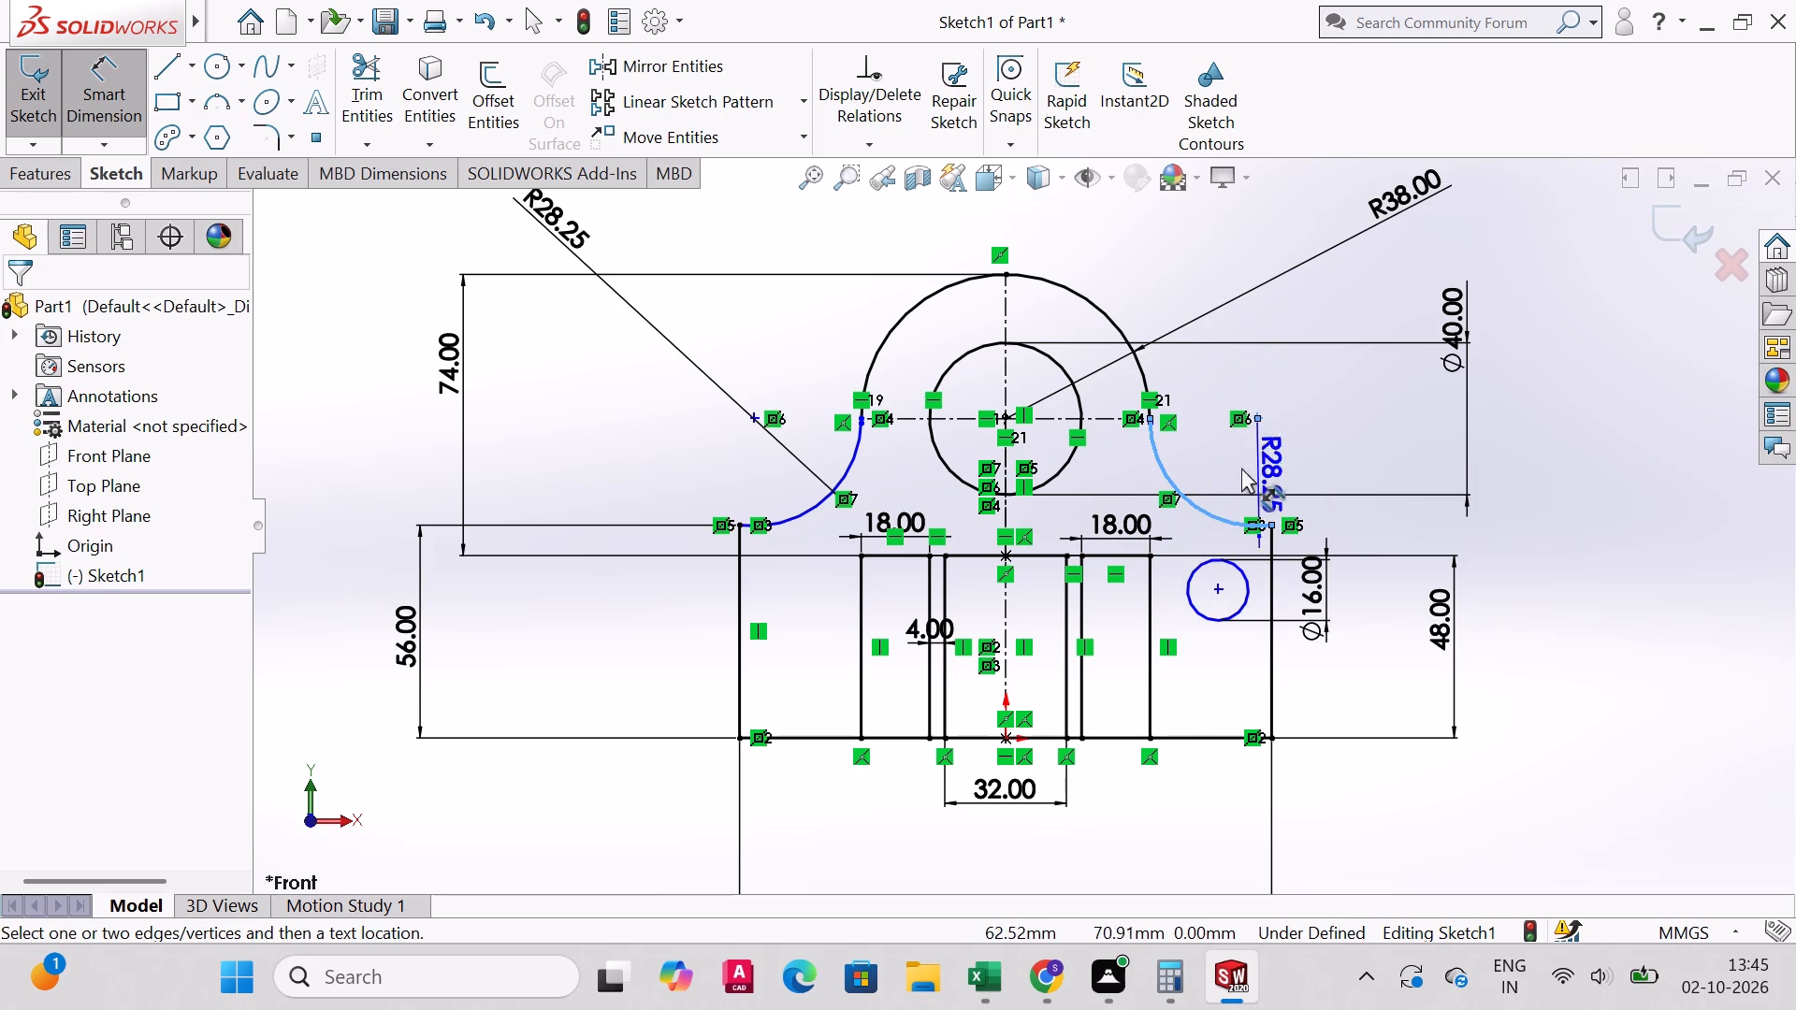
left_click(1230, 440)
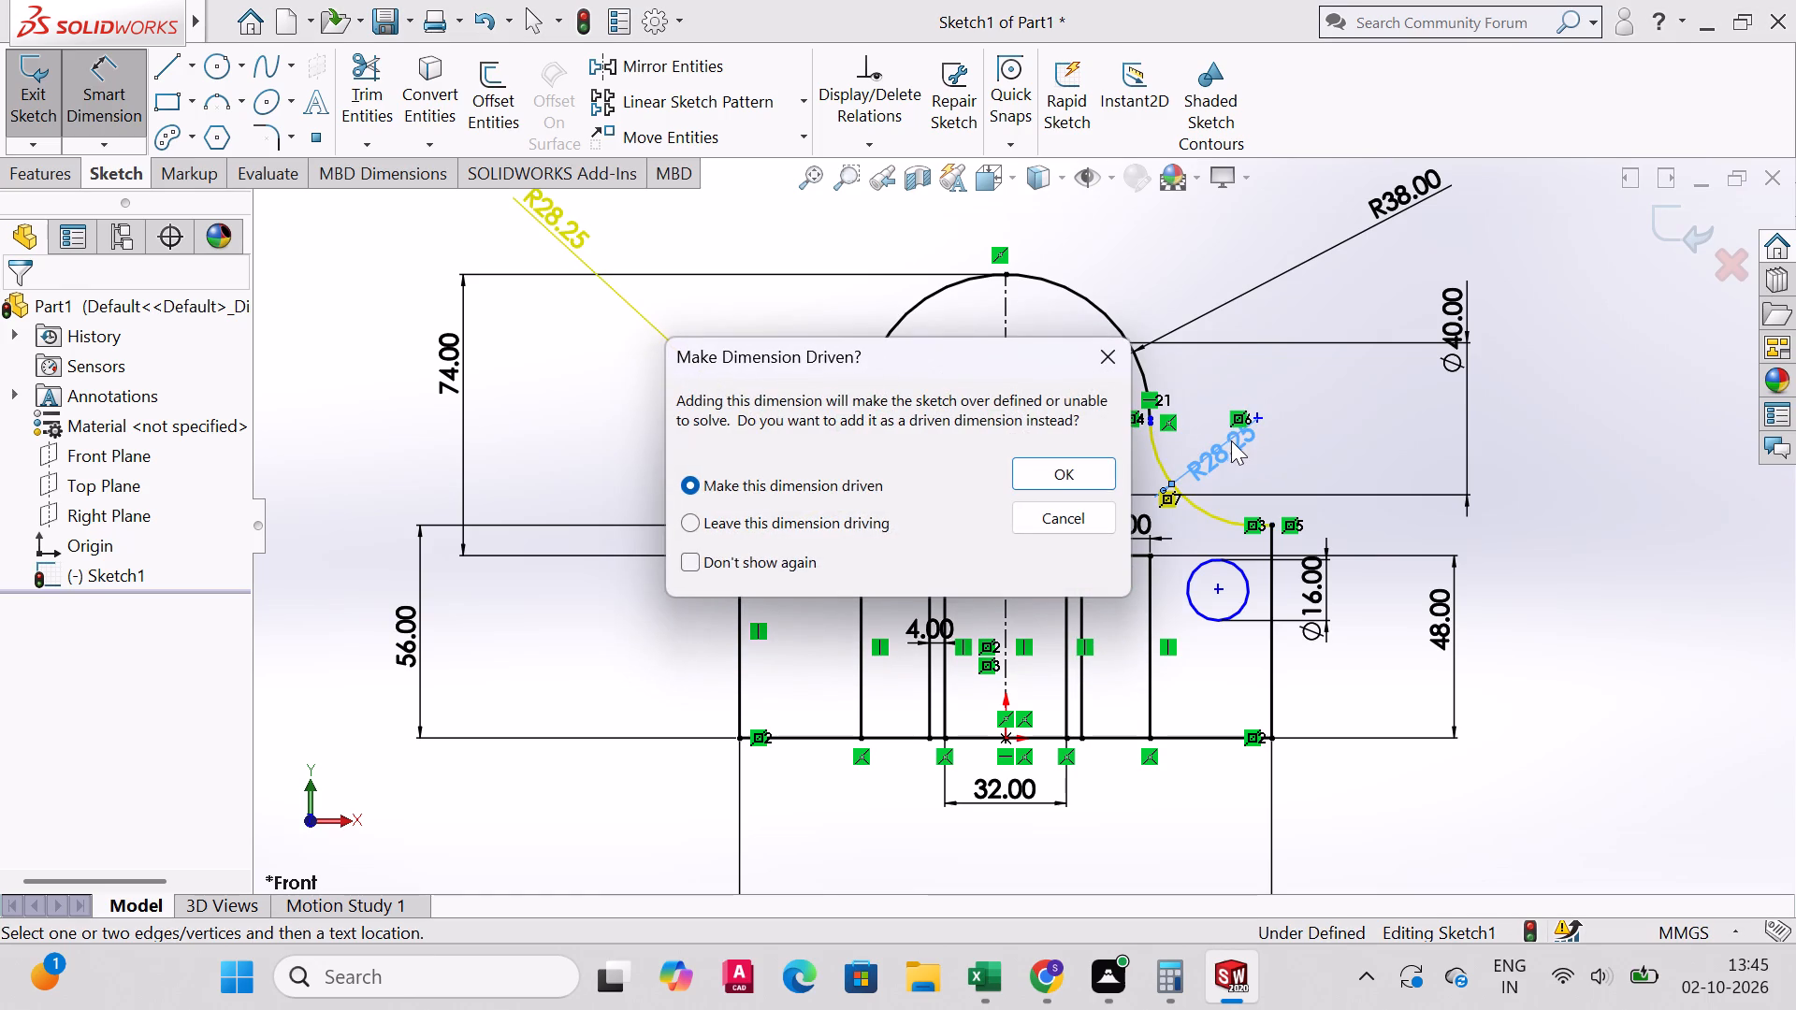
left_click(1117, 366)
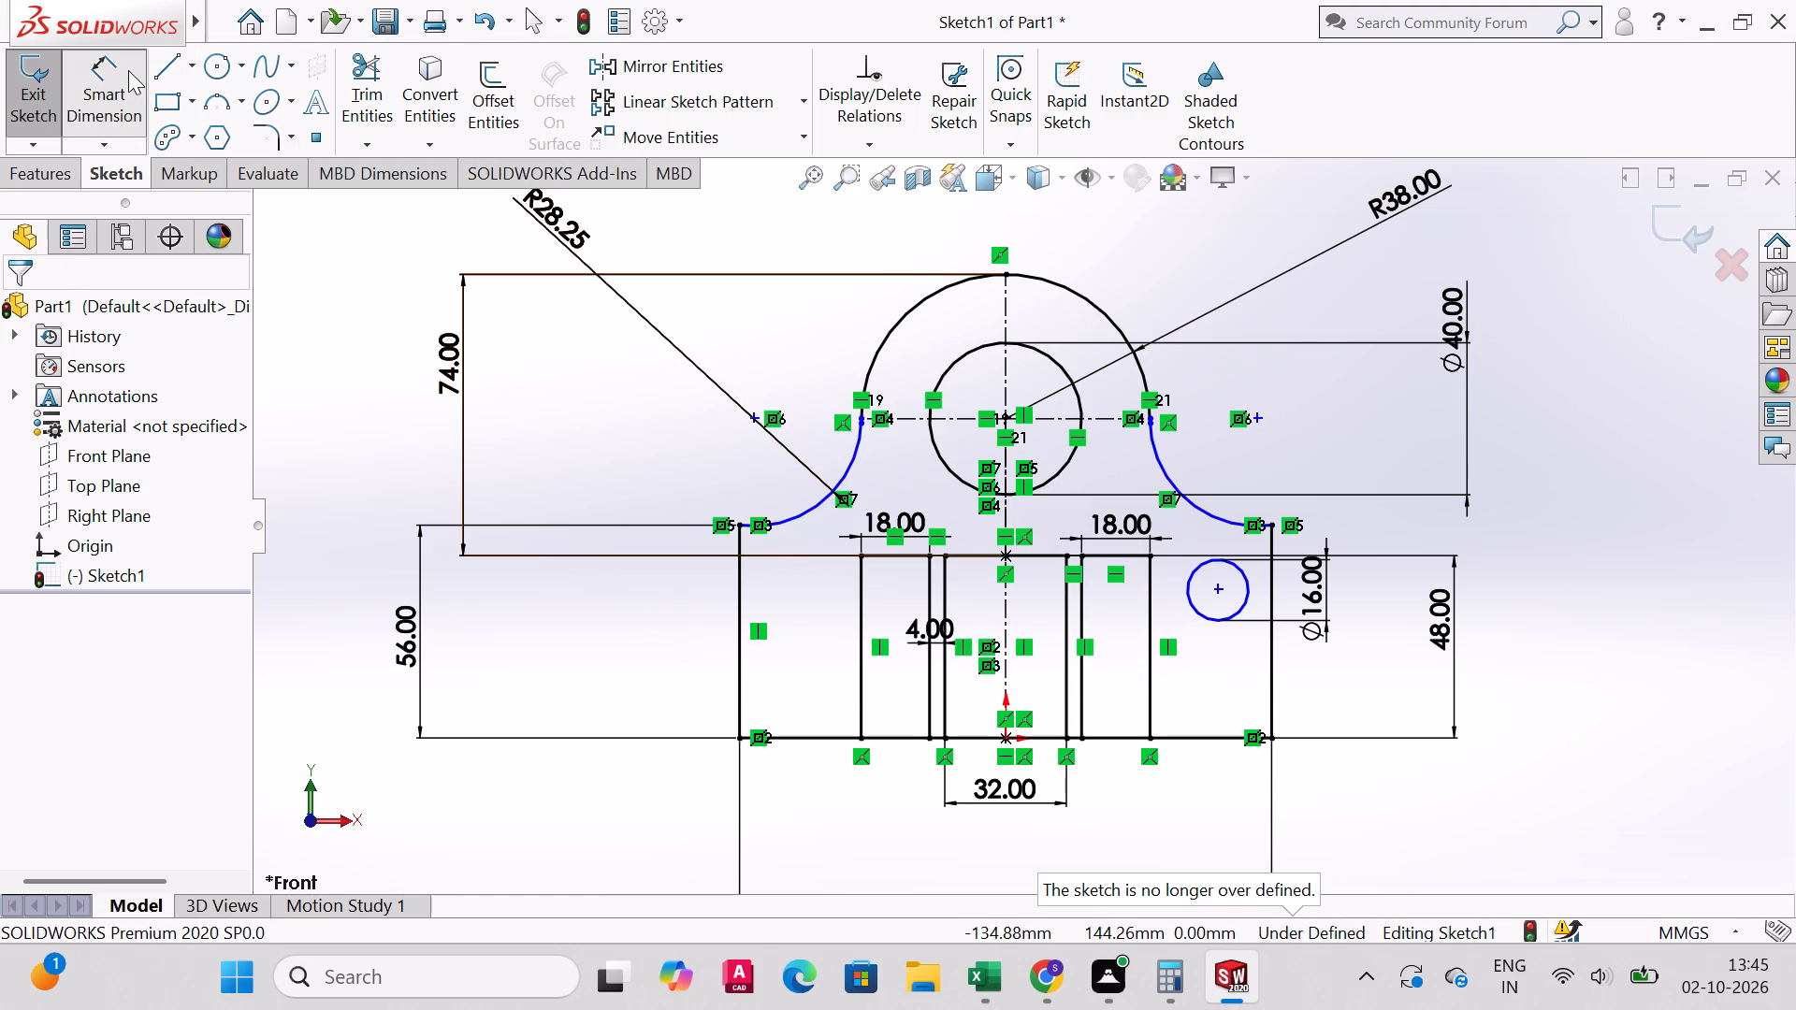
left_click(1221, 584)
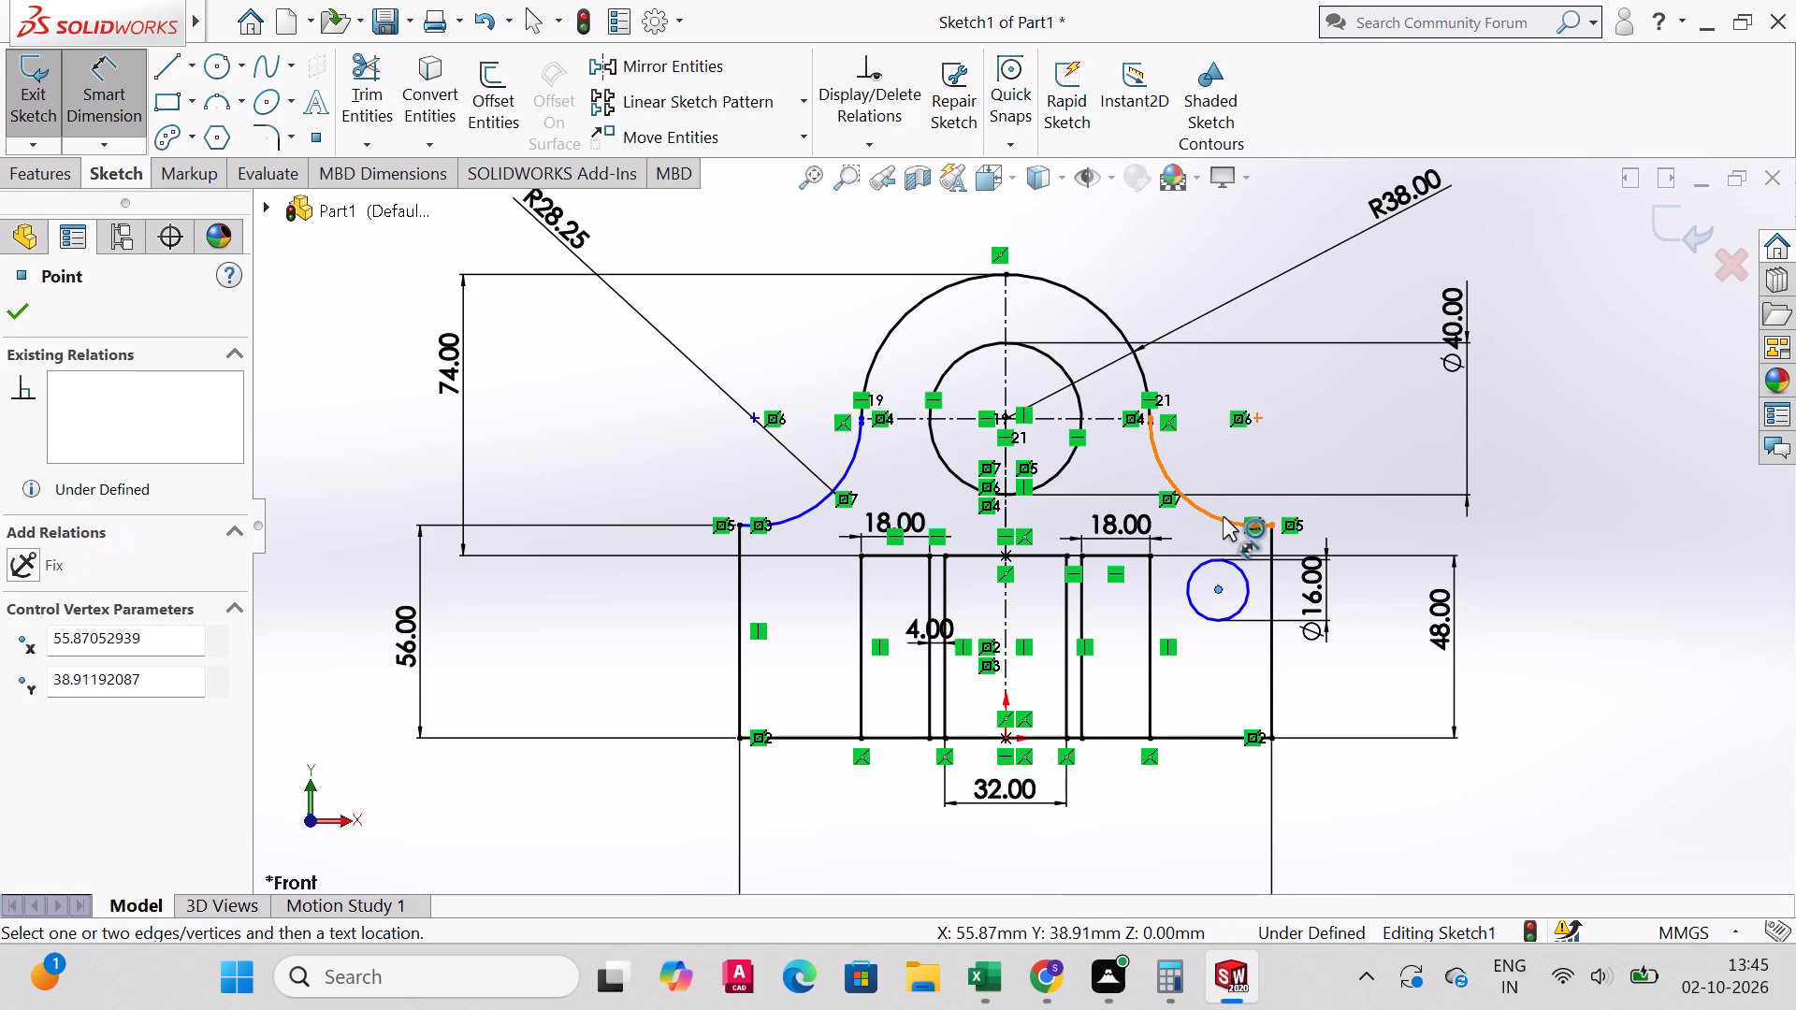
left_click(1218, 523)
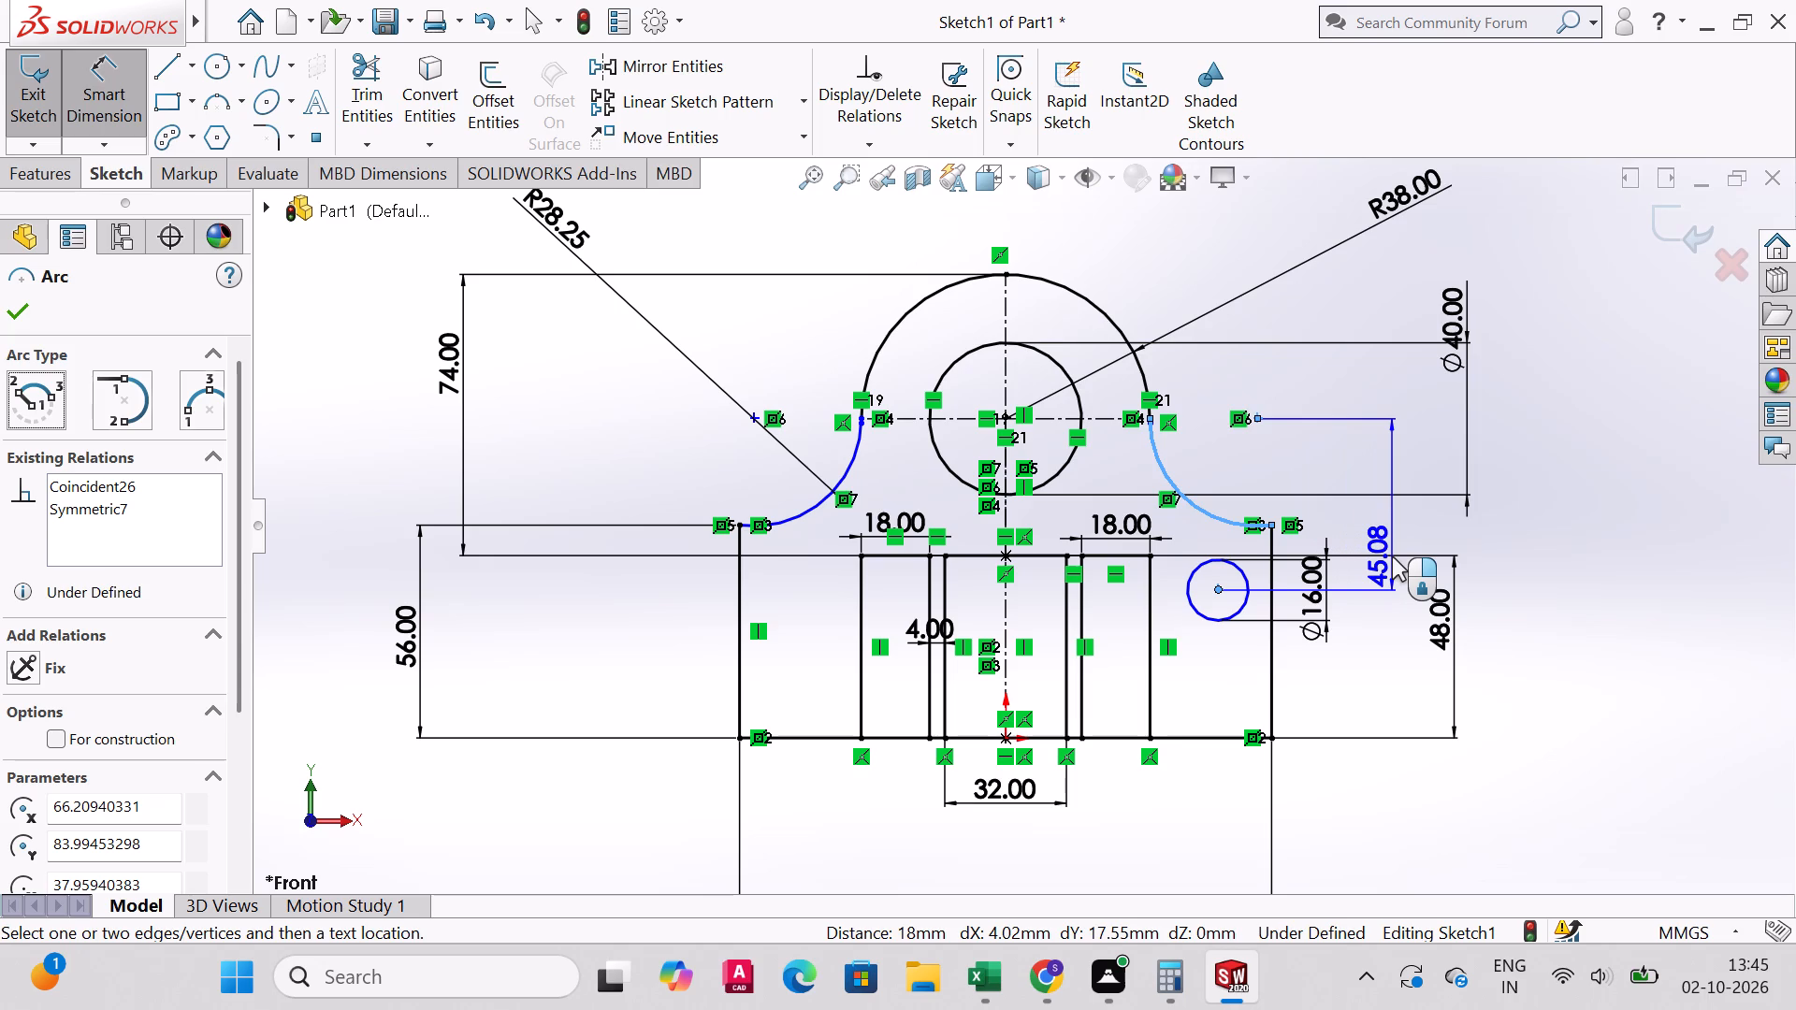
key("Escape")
Dimension the vertical distance from the base's upper-right corner to the 16 mm circle's centre as 14 mm.
left_click(1273, 524)
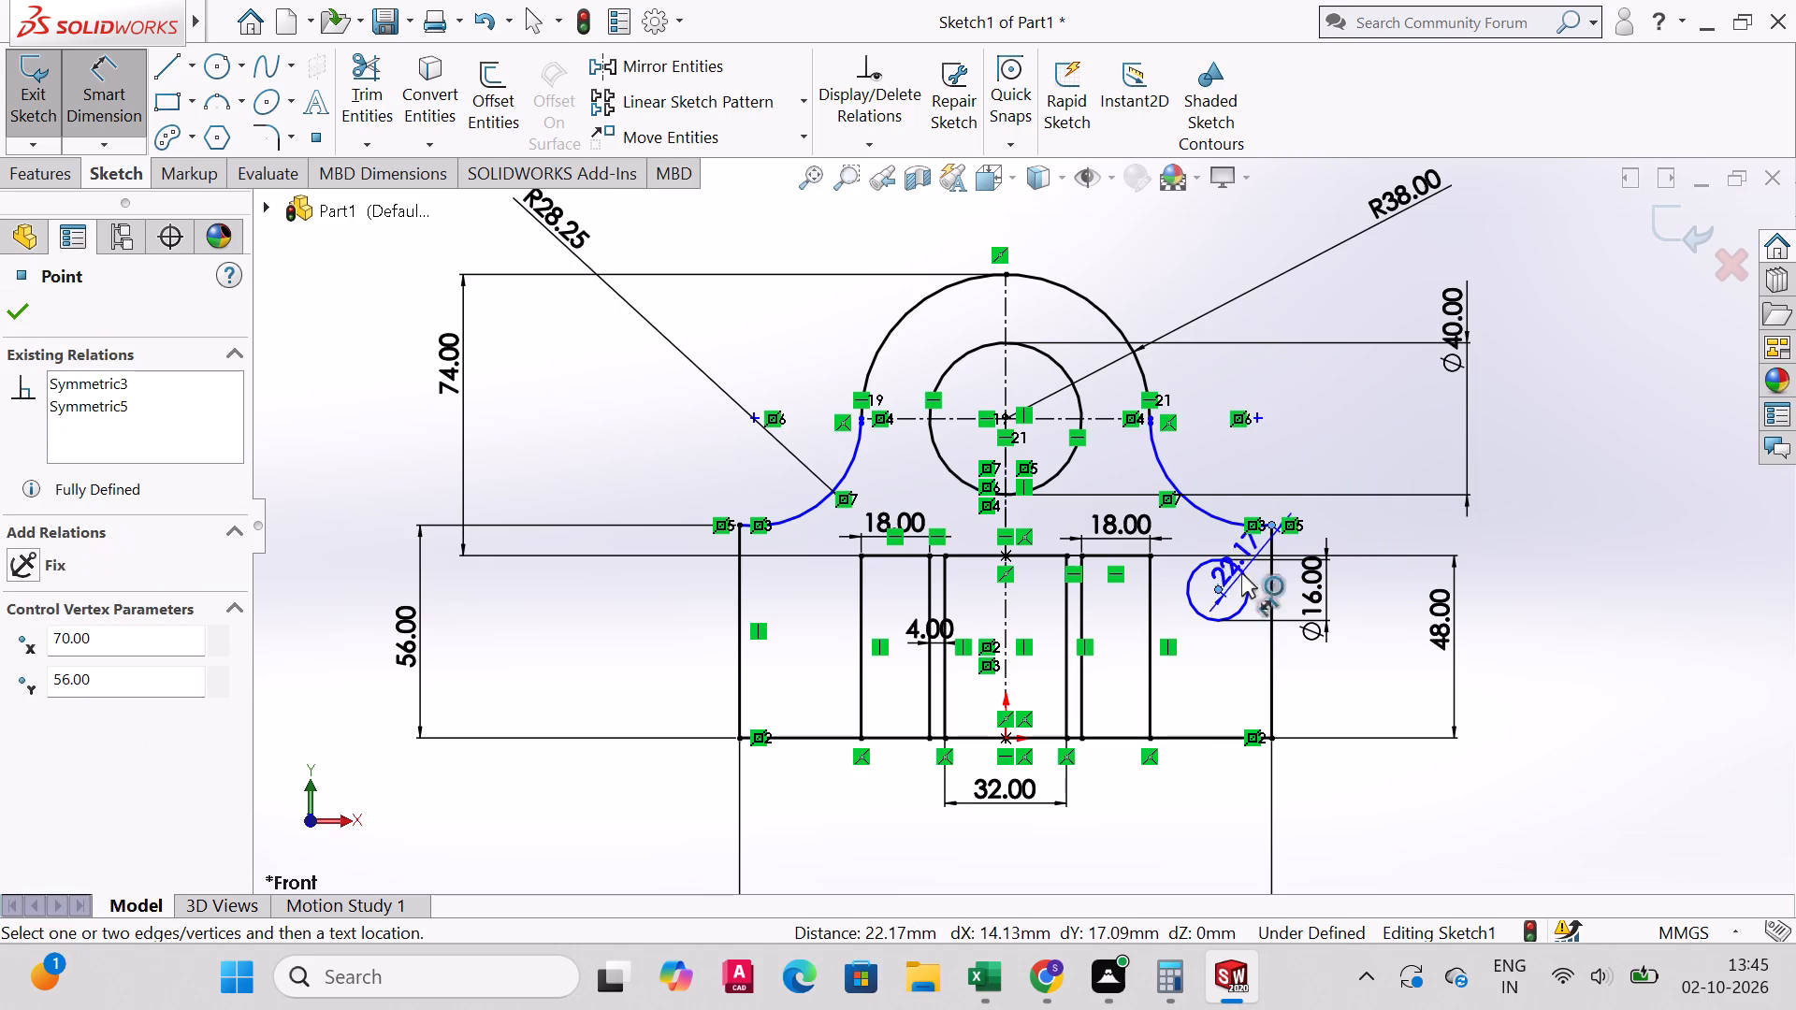
left_click(1218, 587)
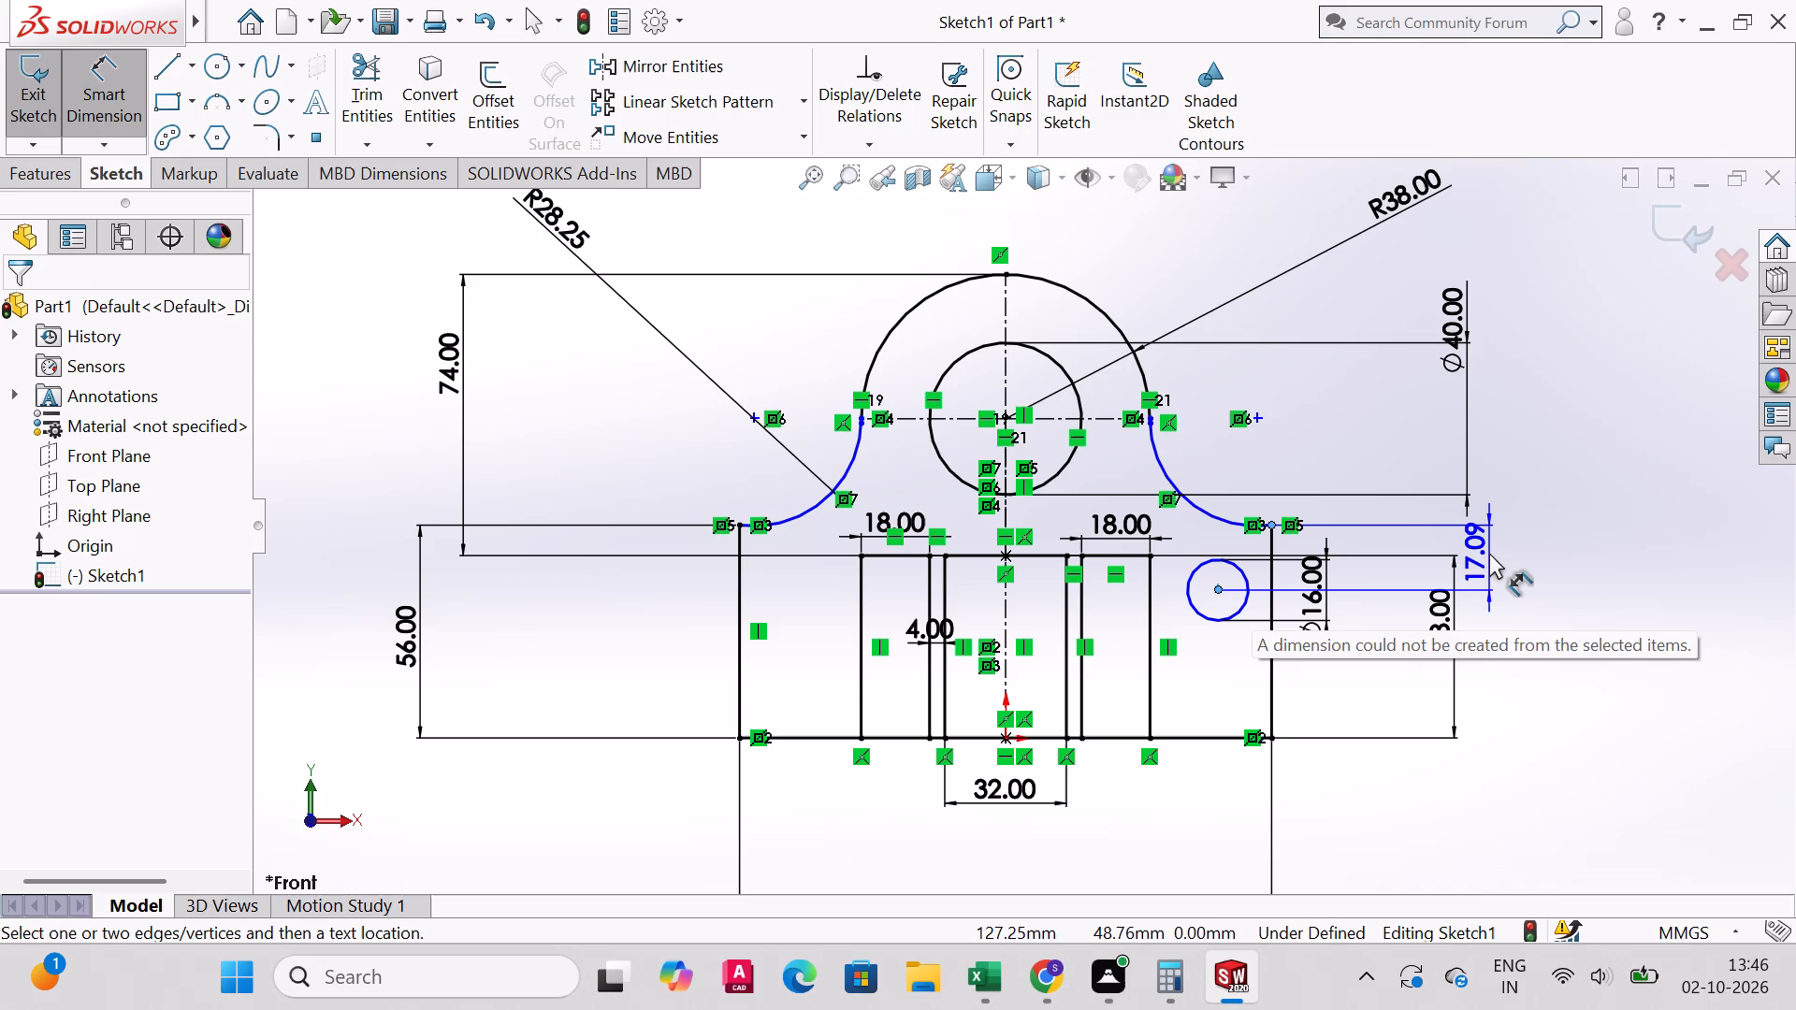
left_click(1489, 553)
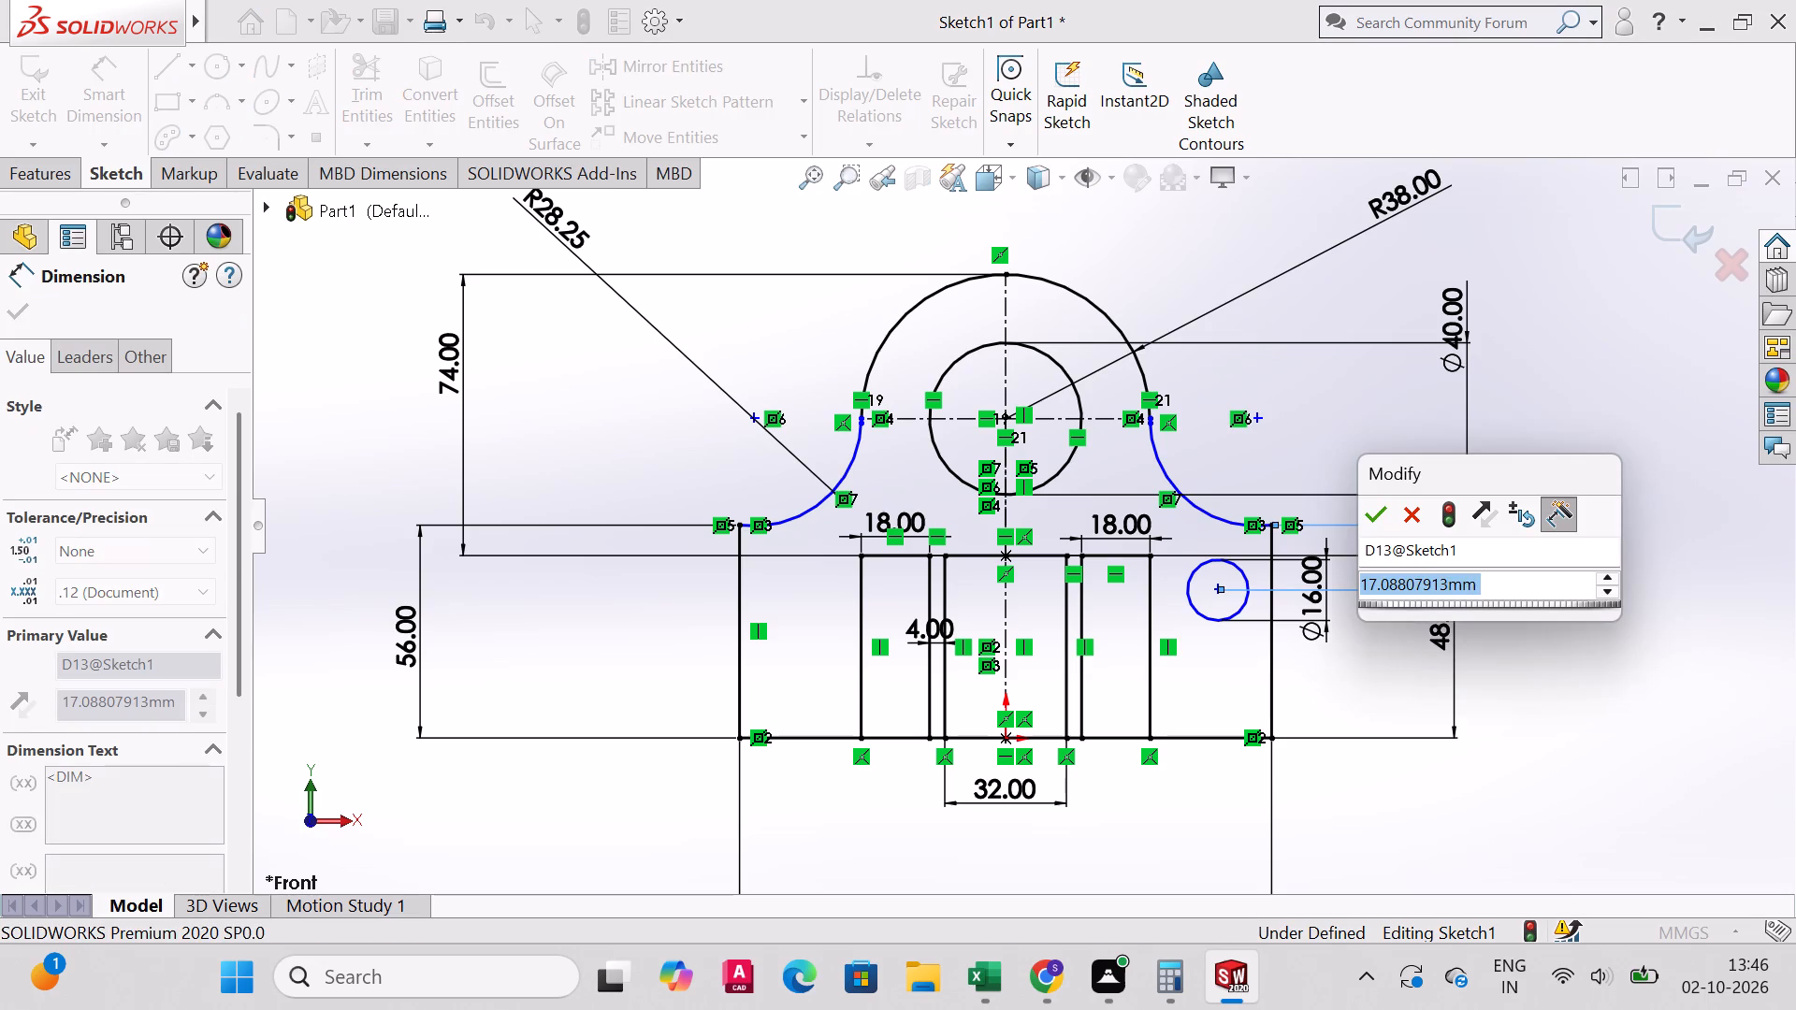
type("11")
key("BackSpace")
key("4")
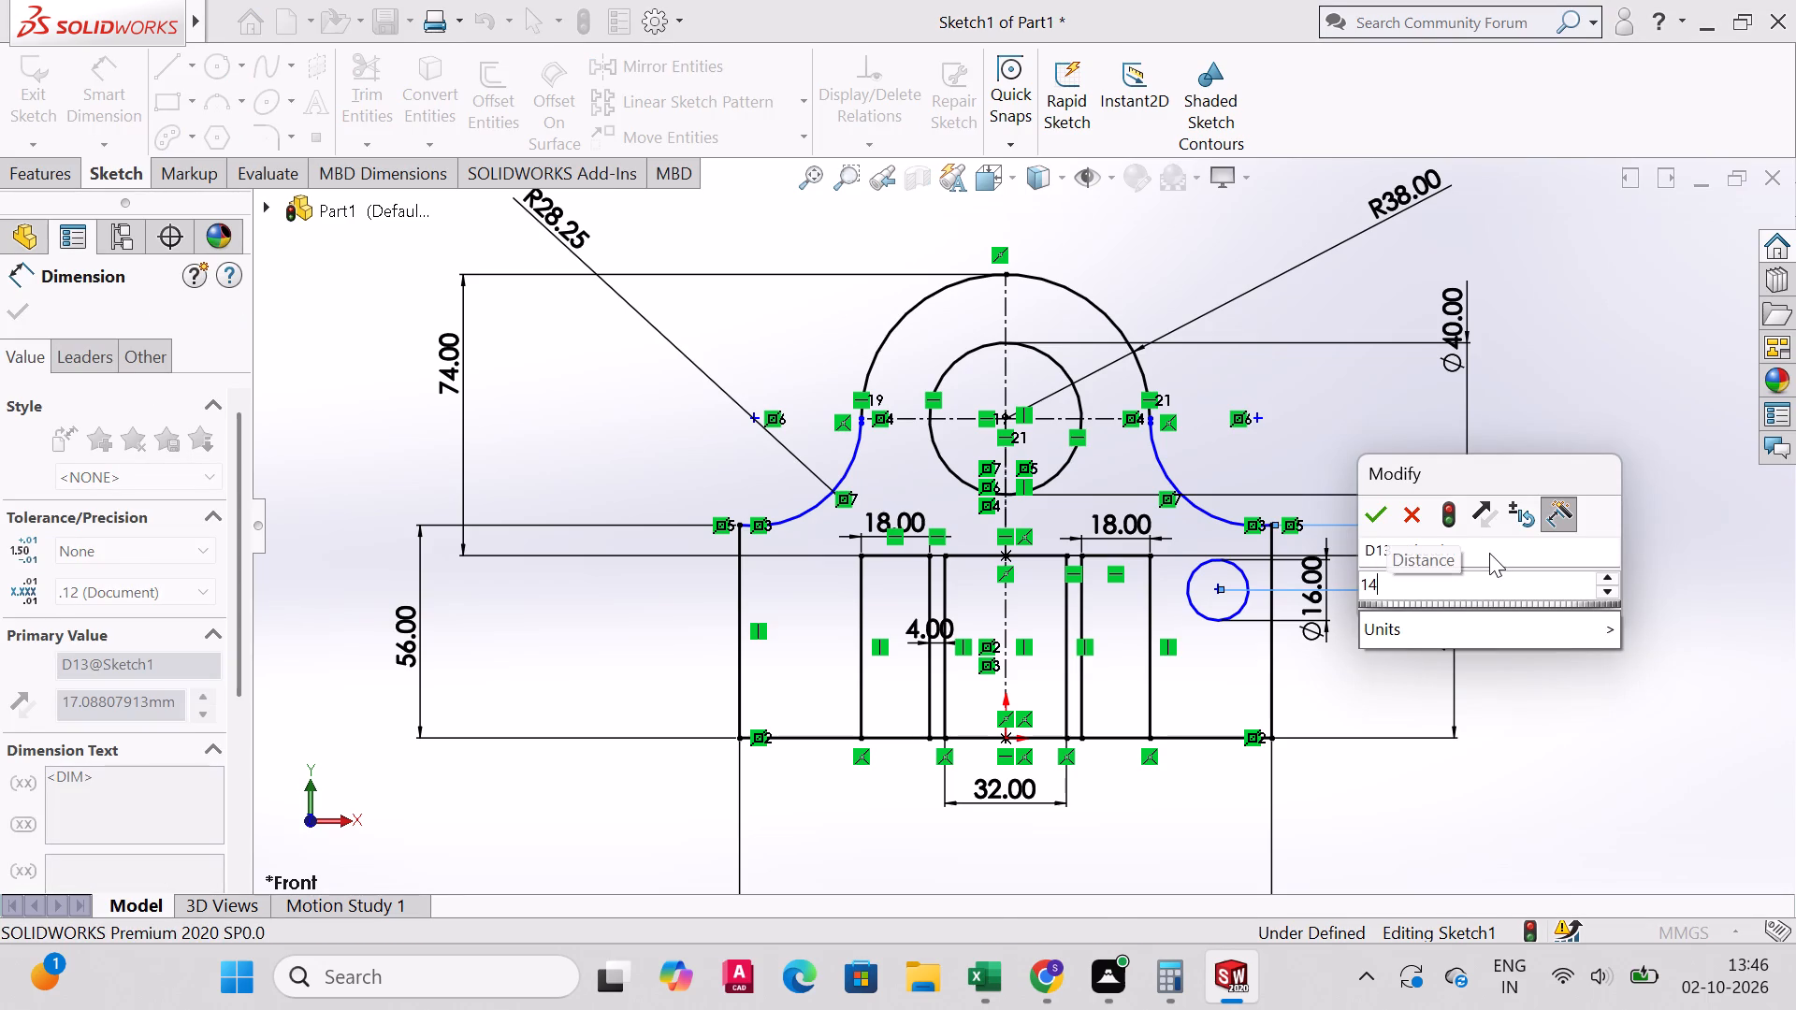
left_click(1380, 518)
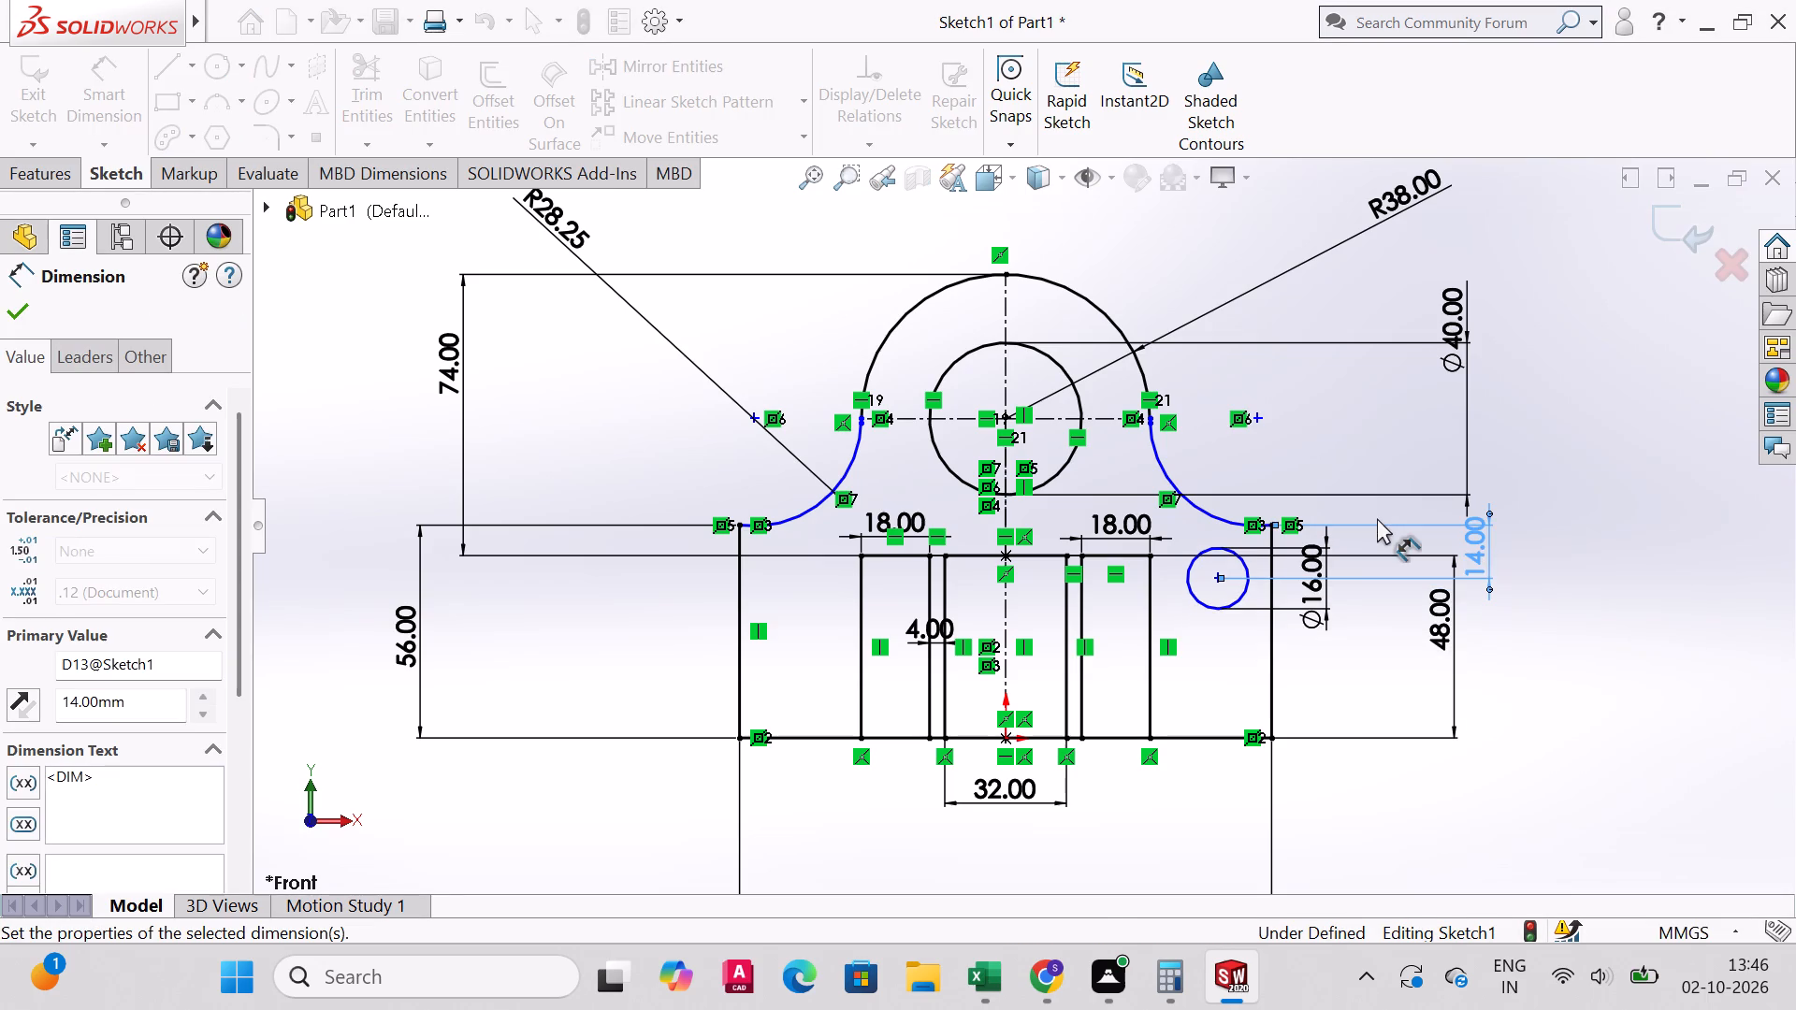
Dimension the horizontal distance from the 32 mm slot's right wall to the 16 mm circle's centre as 32 mm, consulting Calculator.
left_click(1216, 578)
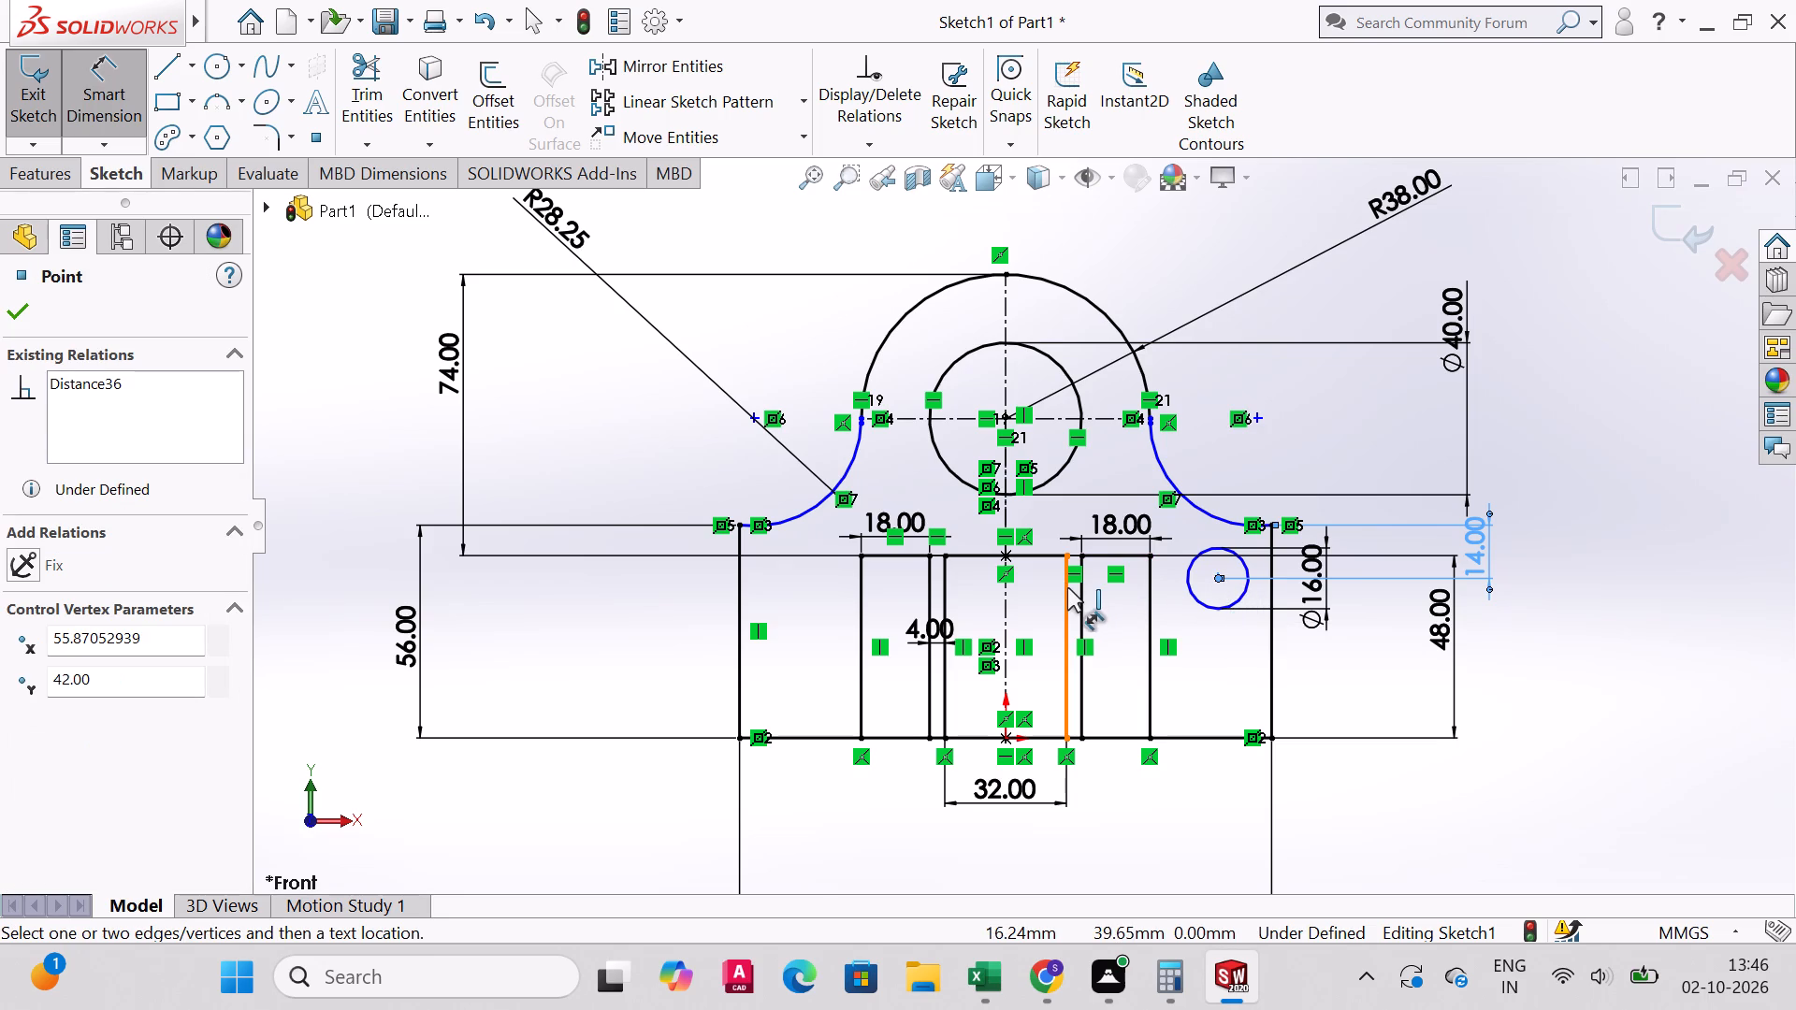
left_click(1067, 587)
left_click(1116, 830)
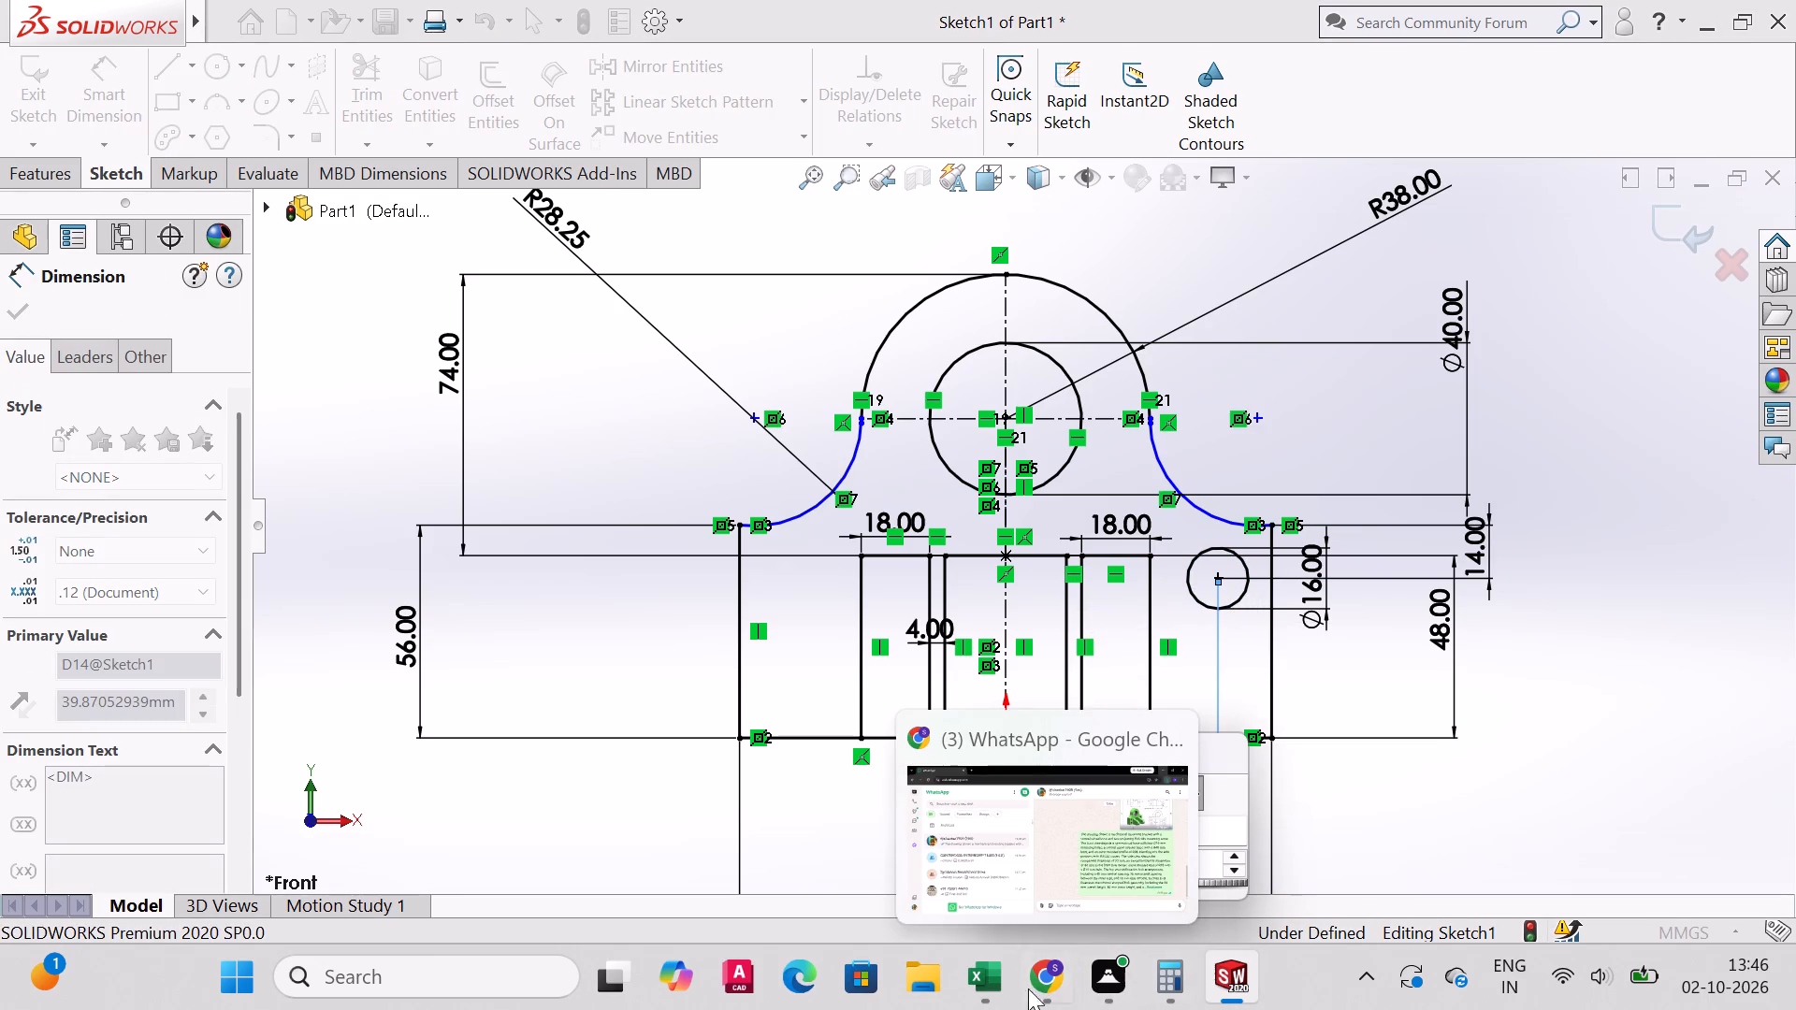
left_click(1156, 982)
left_click(1156, 981)
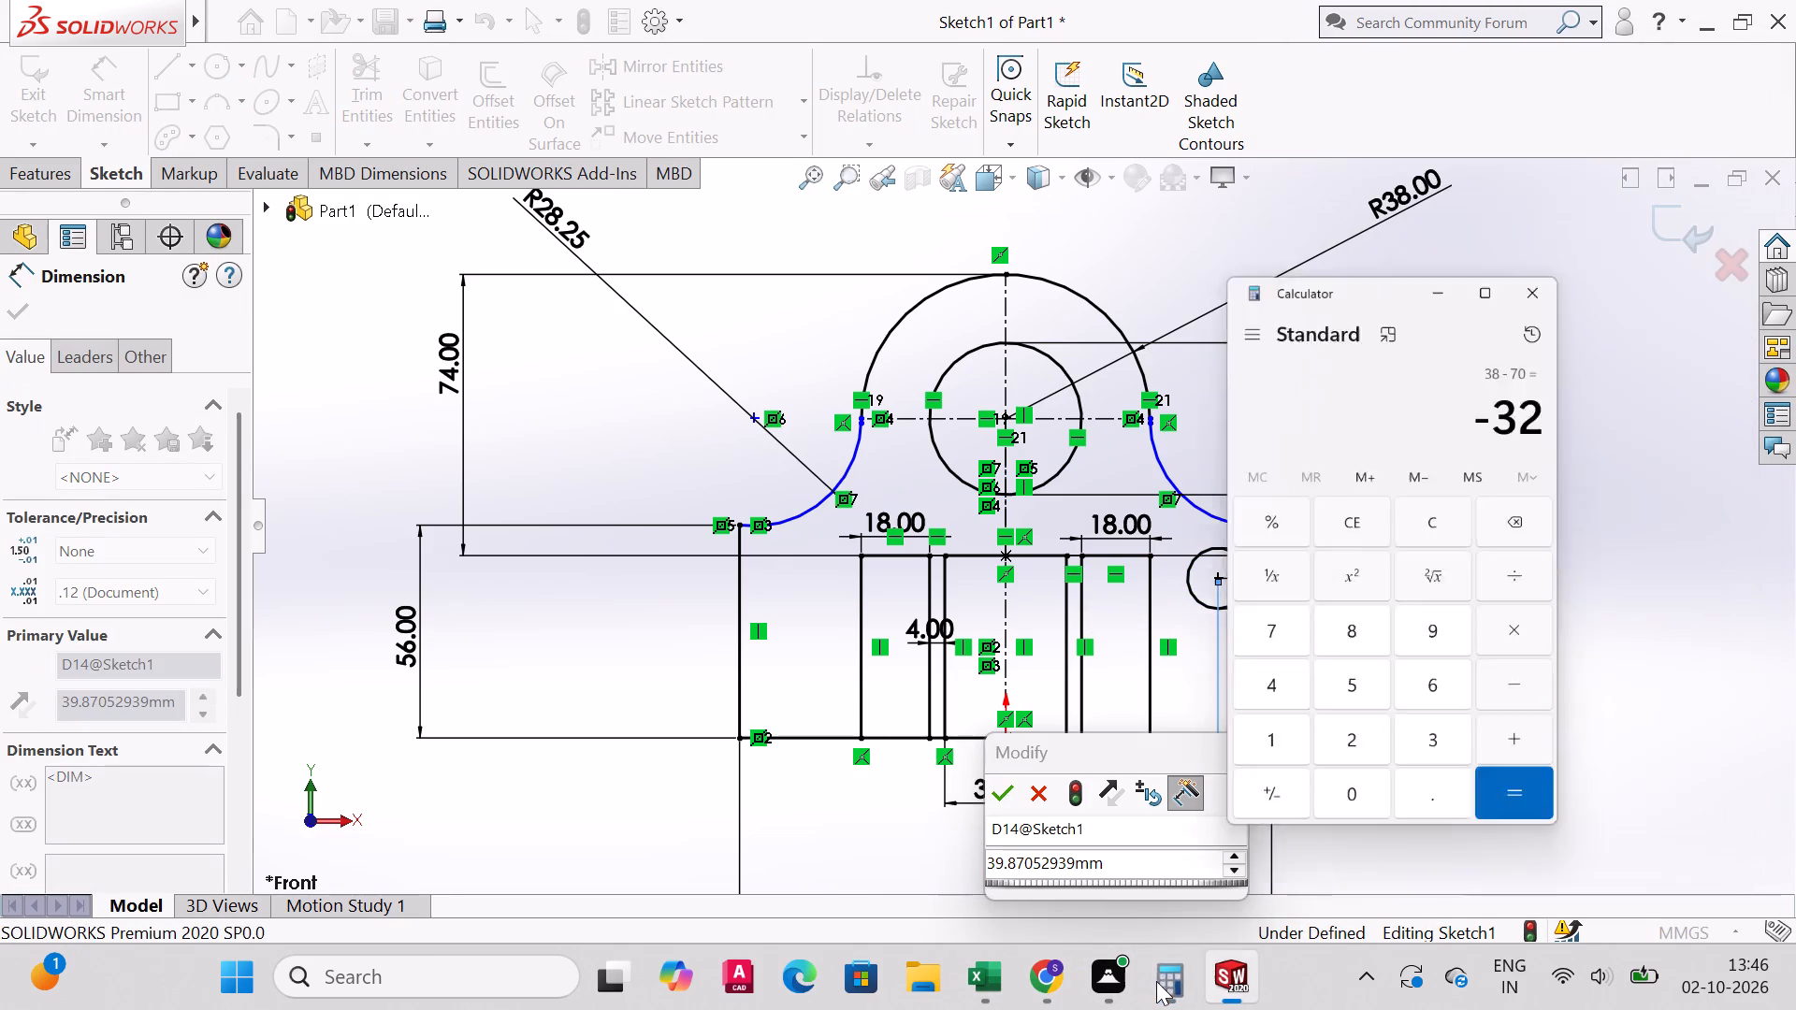
type("32")
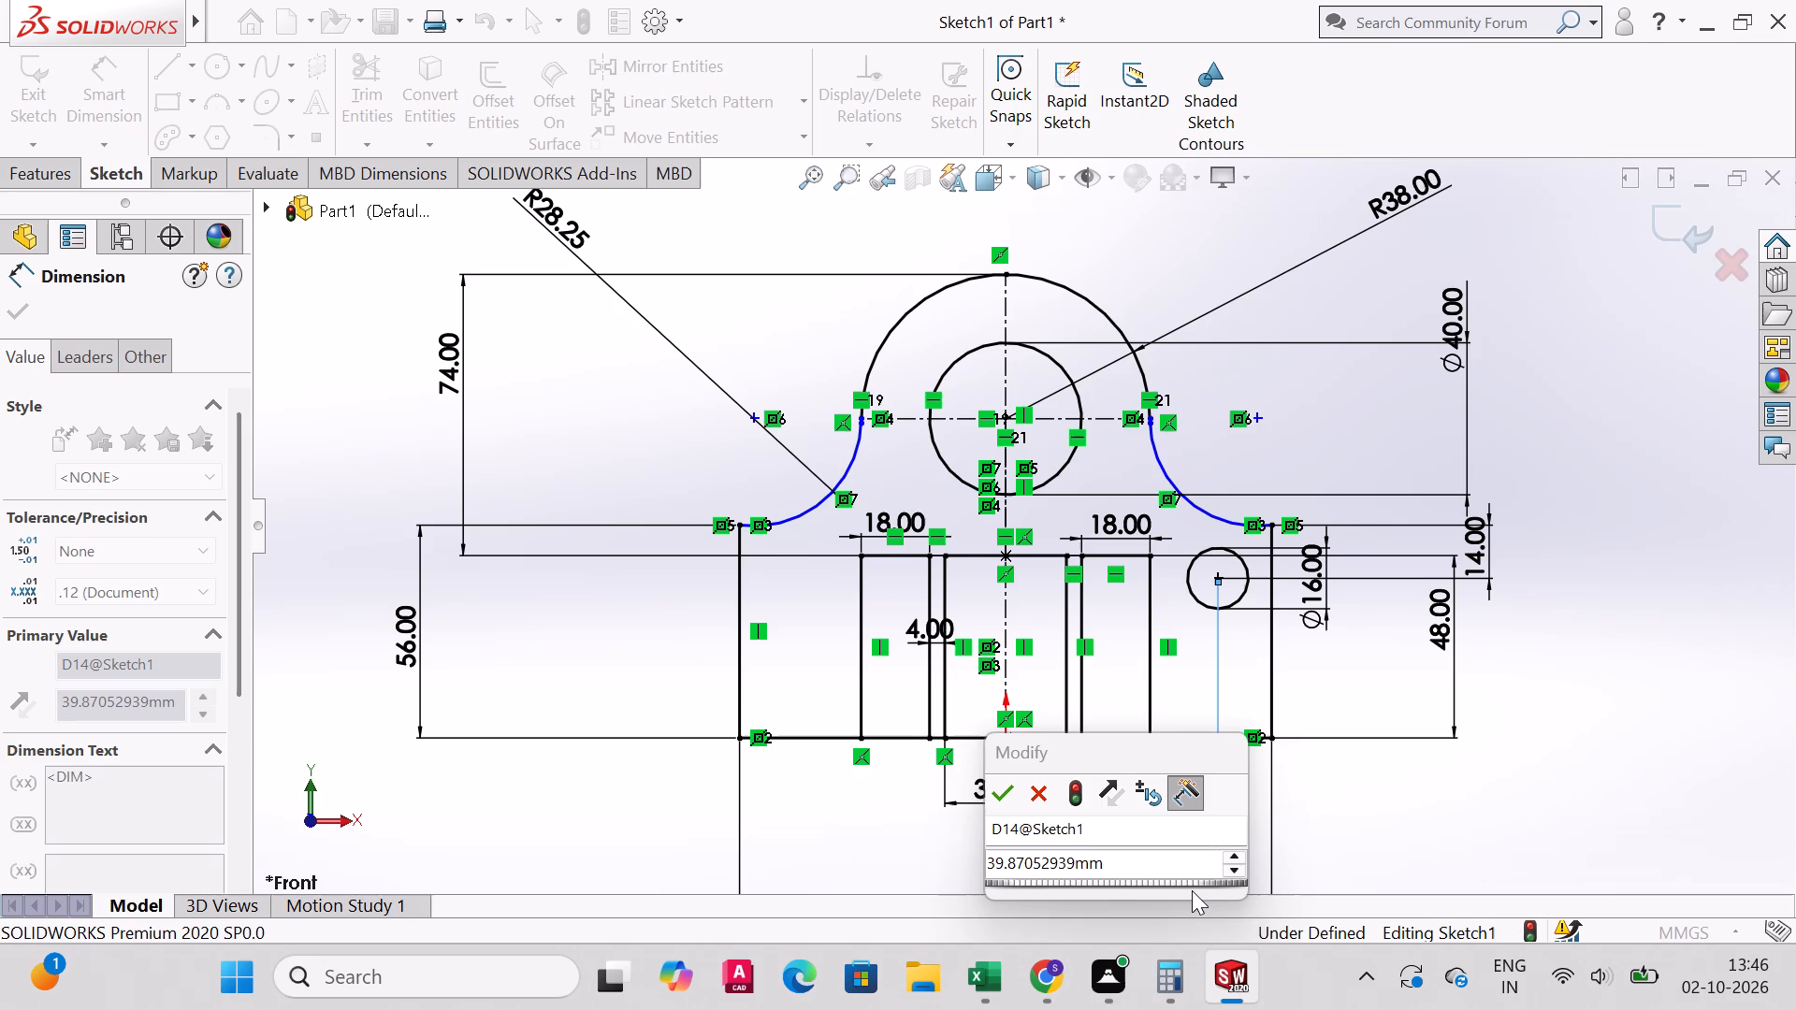
left_click(1137, 869)
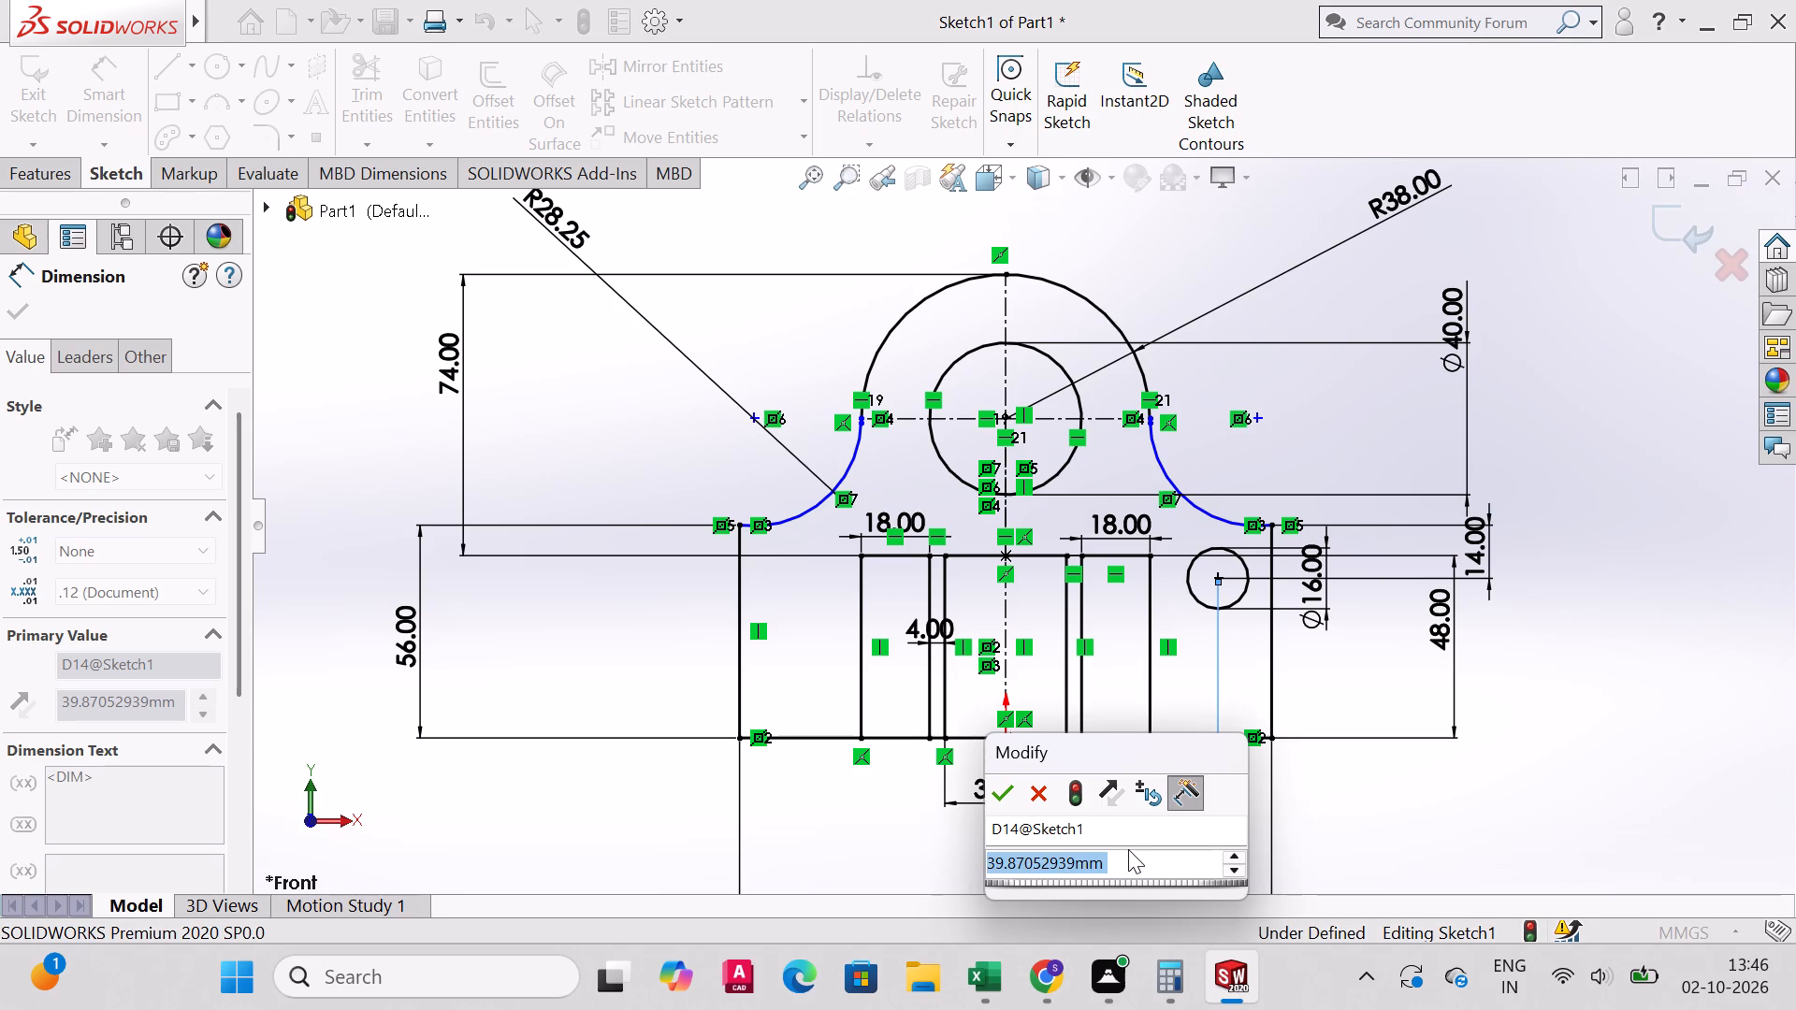
type("32")
left_click(1000, 800)
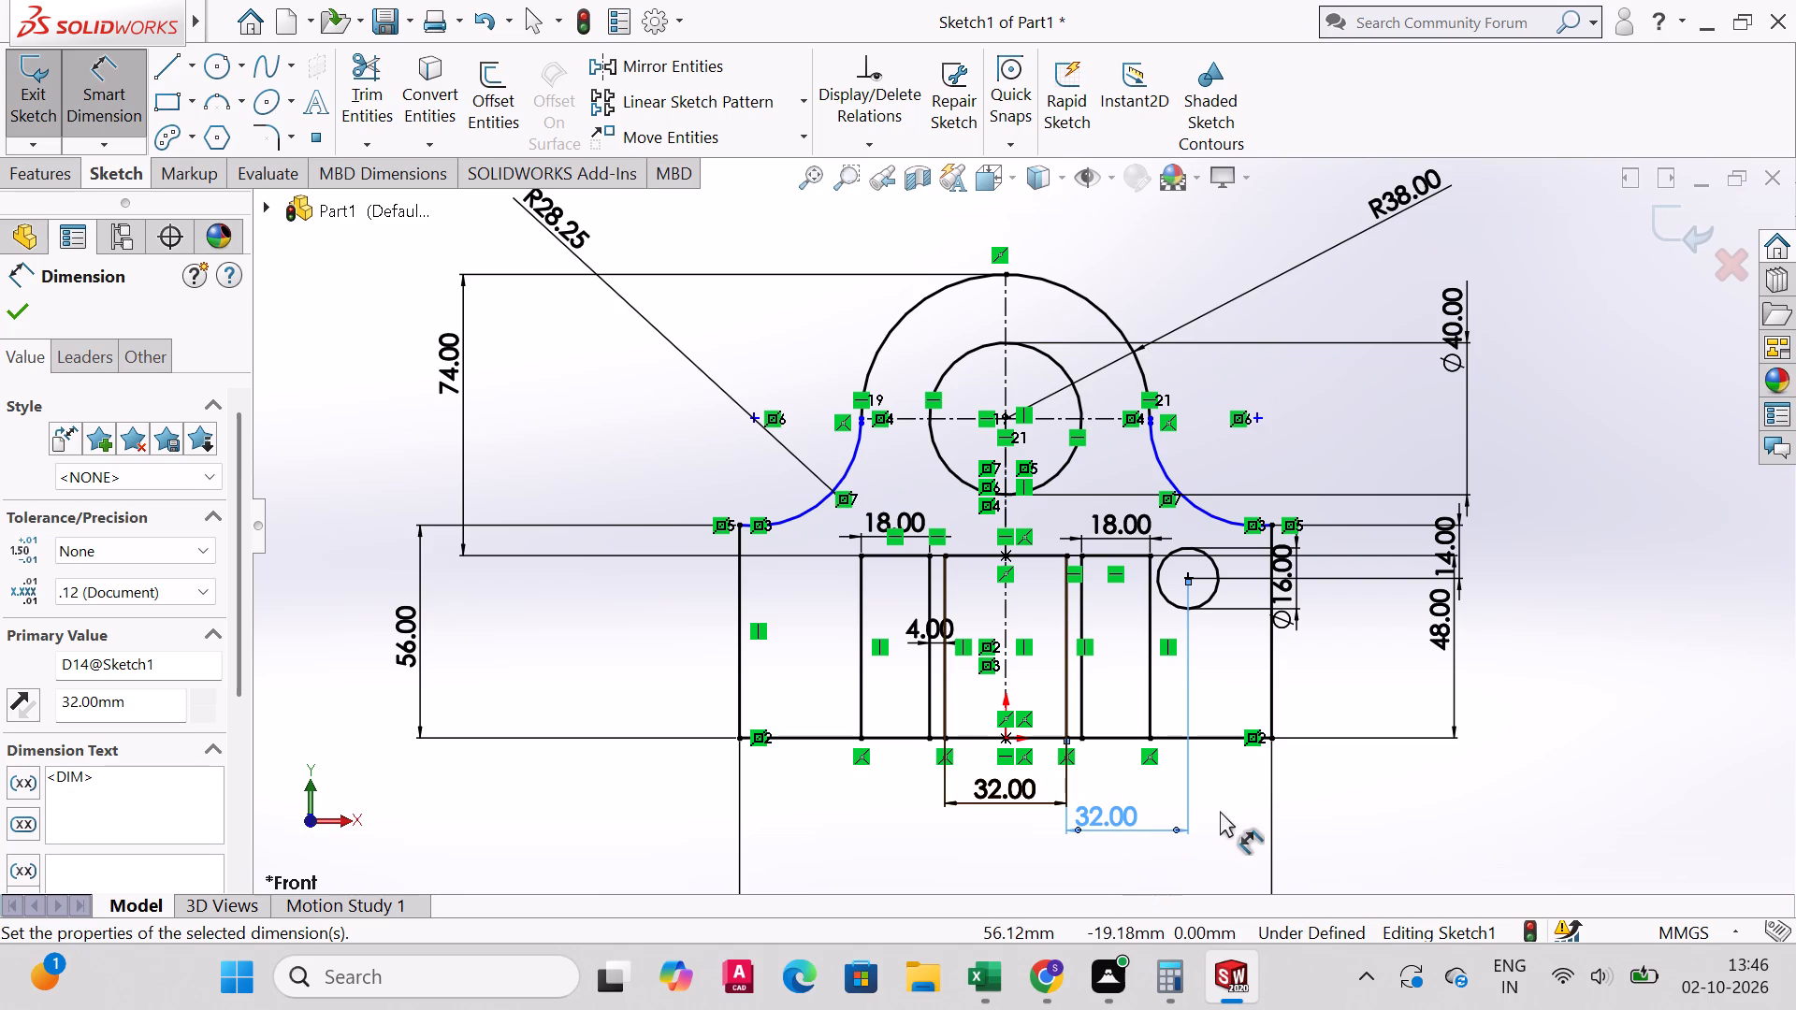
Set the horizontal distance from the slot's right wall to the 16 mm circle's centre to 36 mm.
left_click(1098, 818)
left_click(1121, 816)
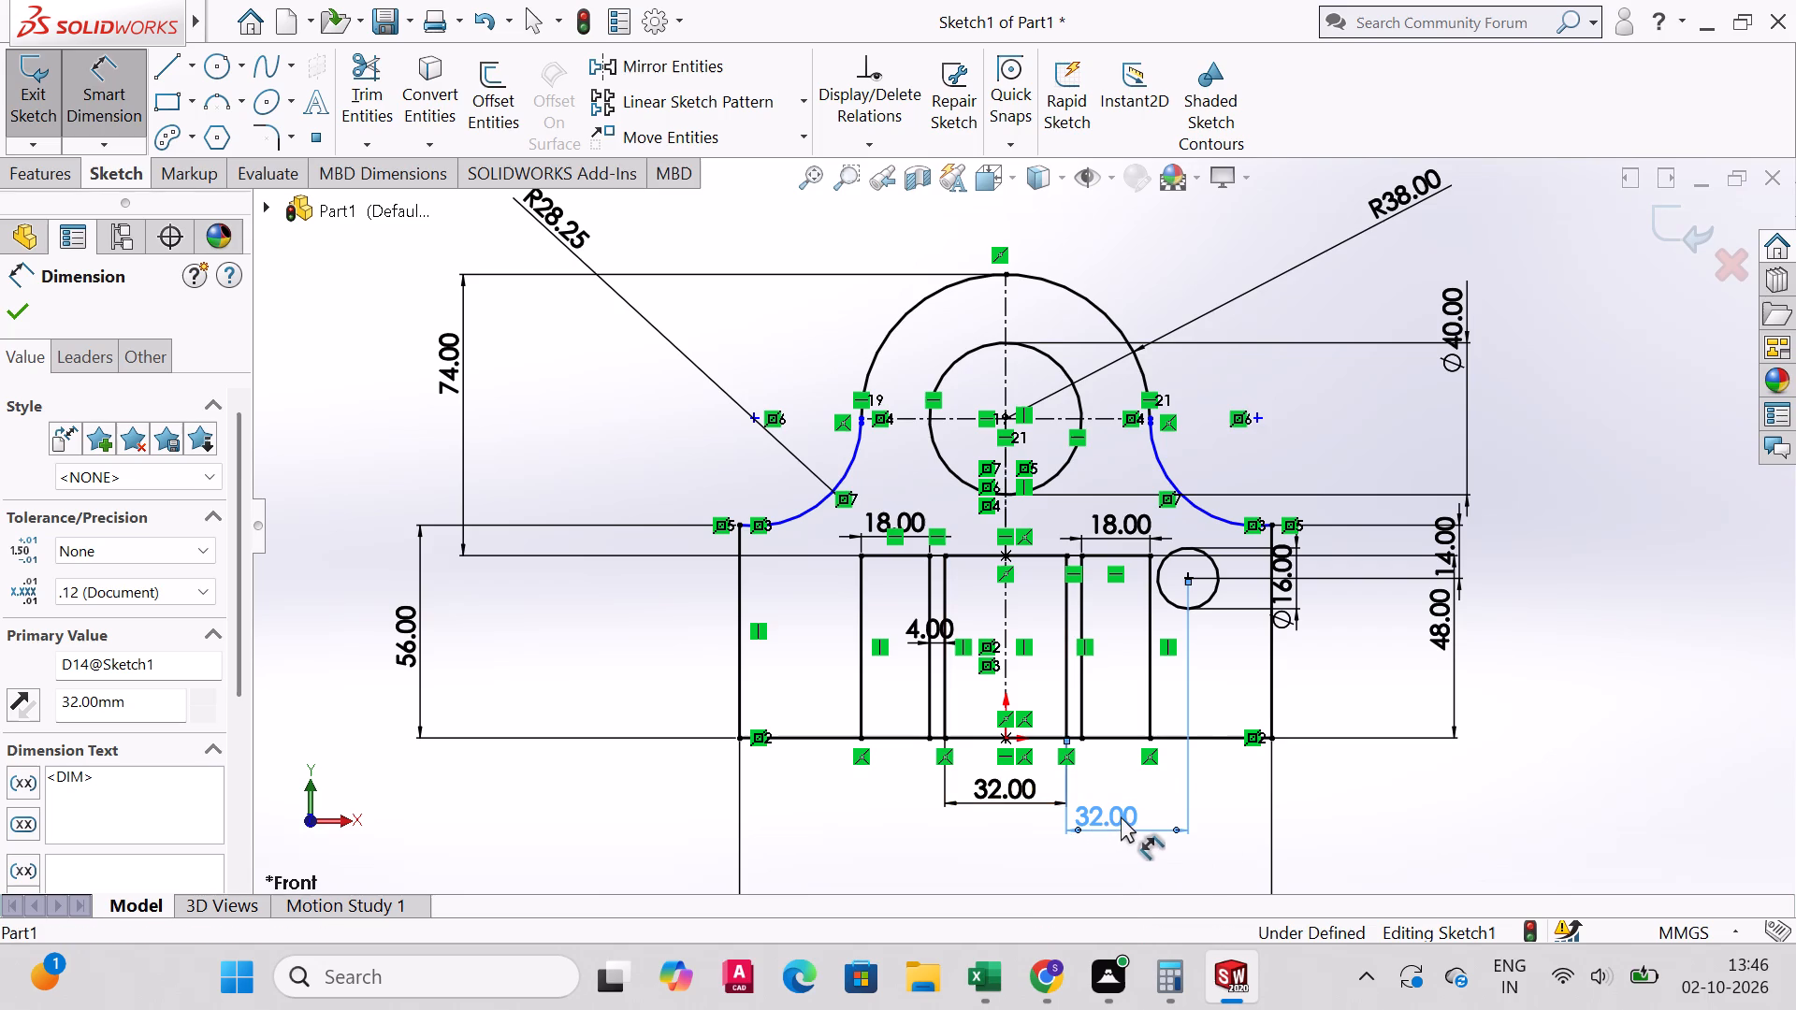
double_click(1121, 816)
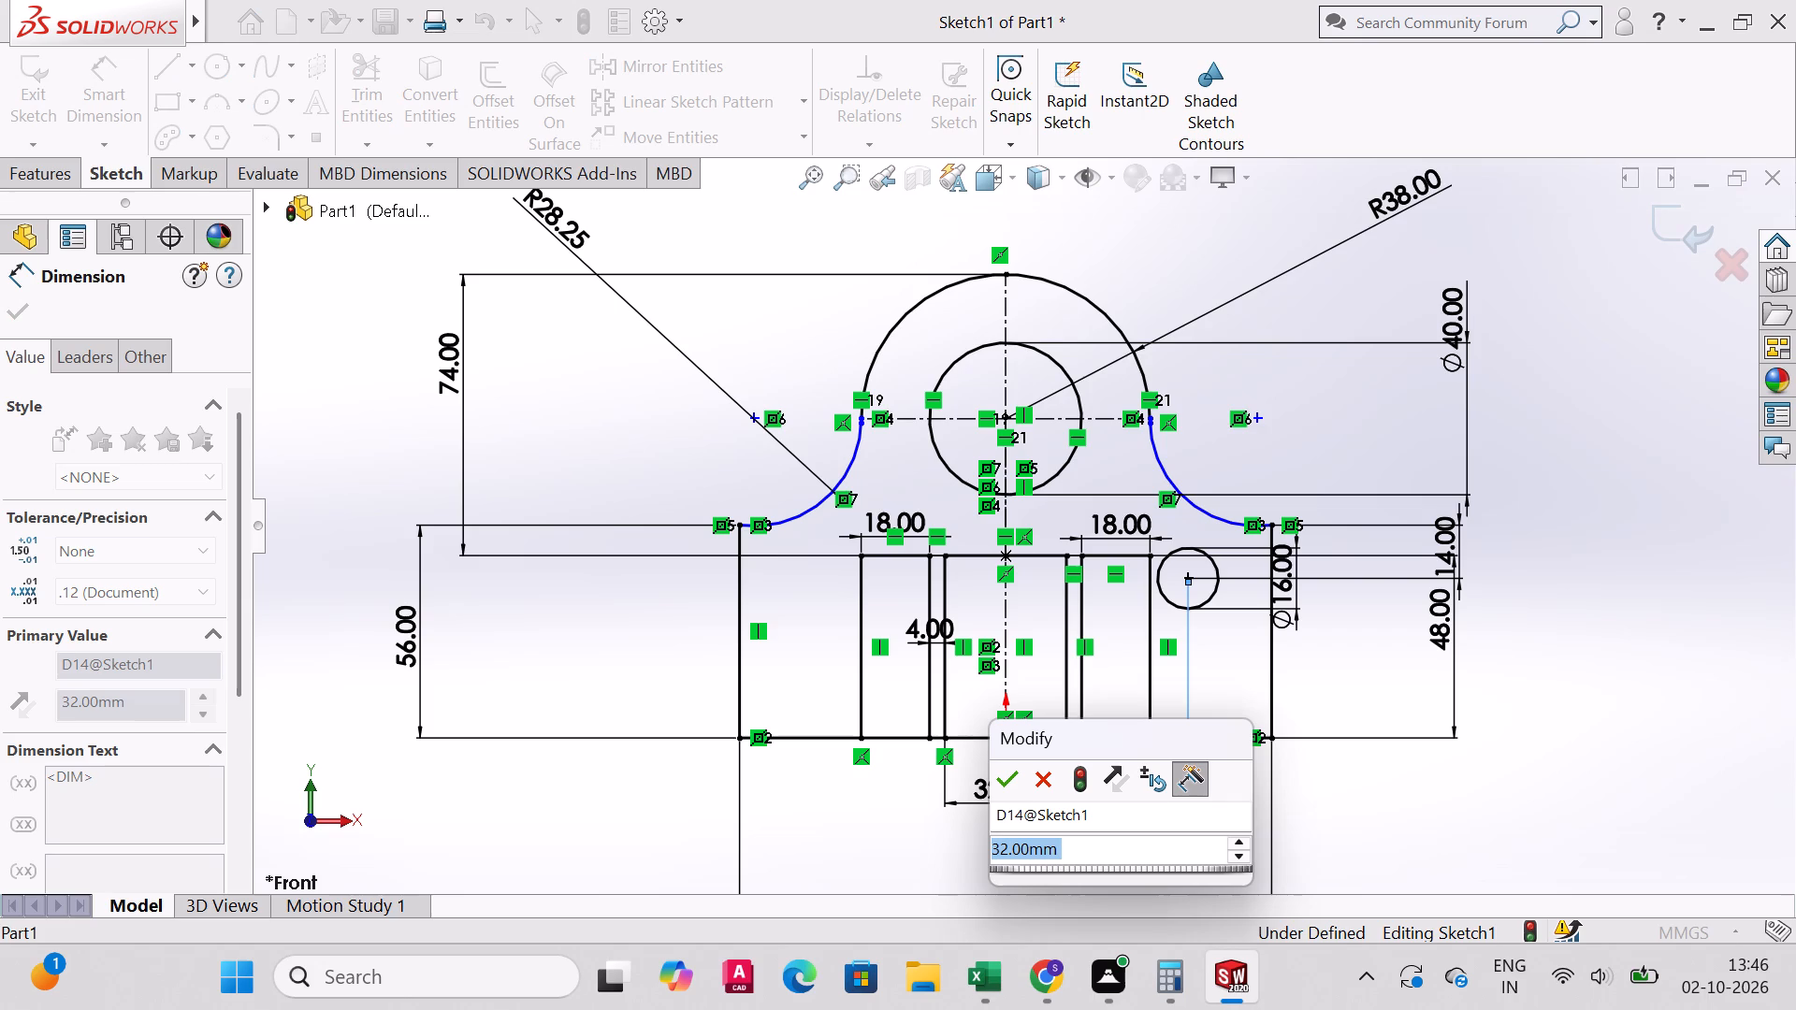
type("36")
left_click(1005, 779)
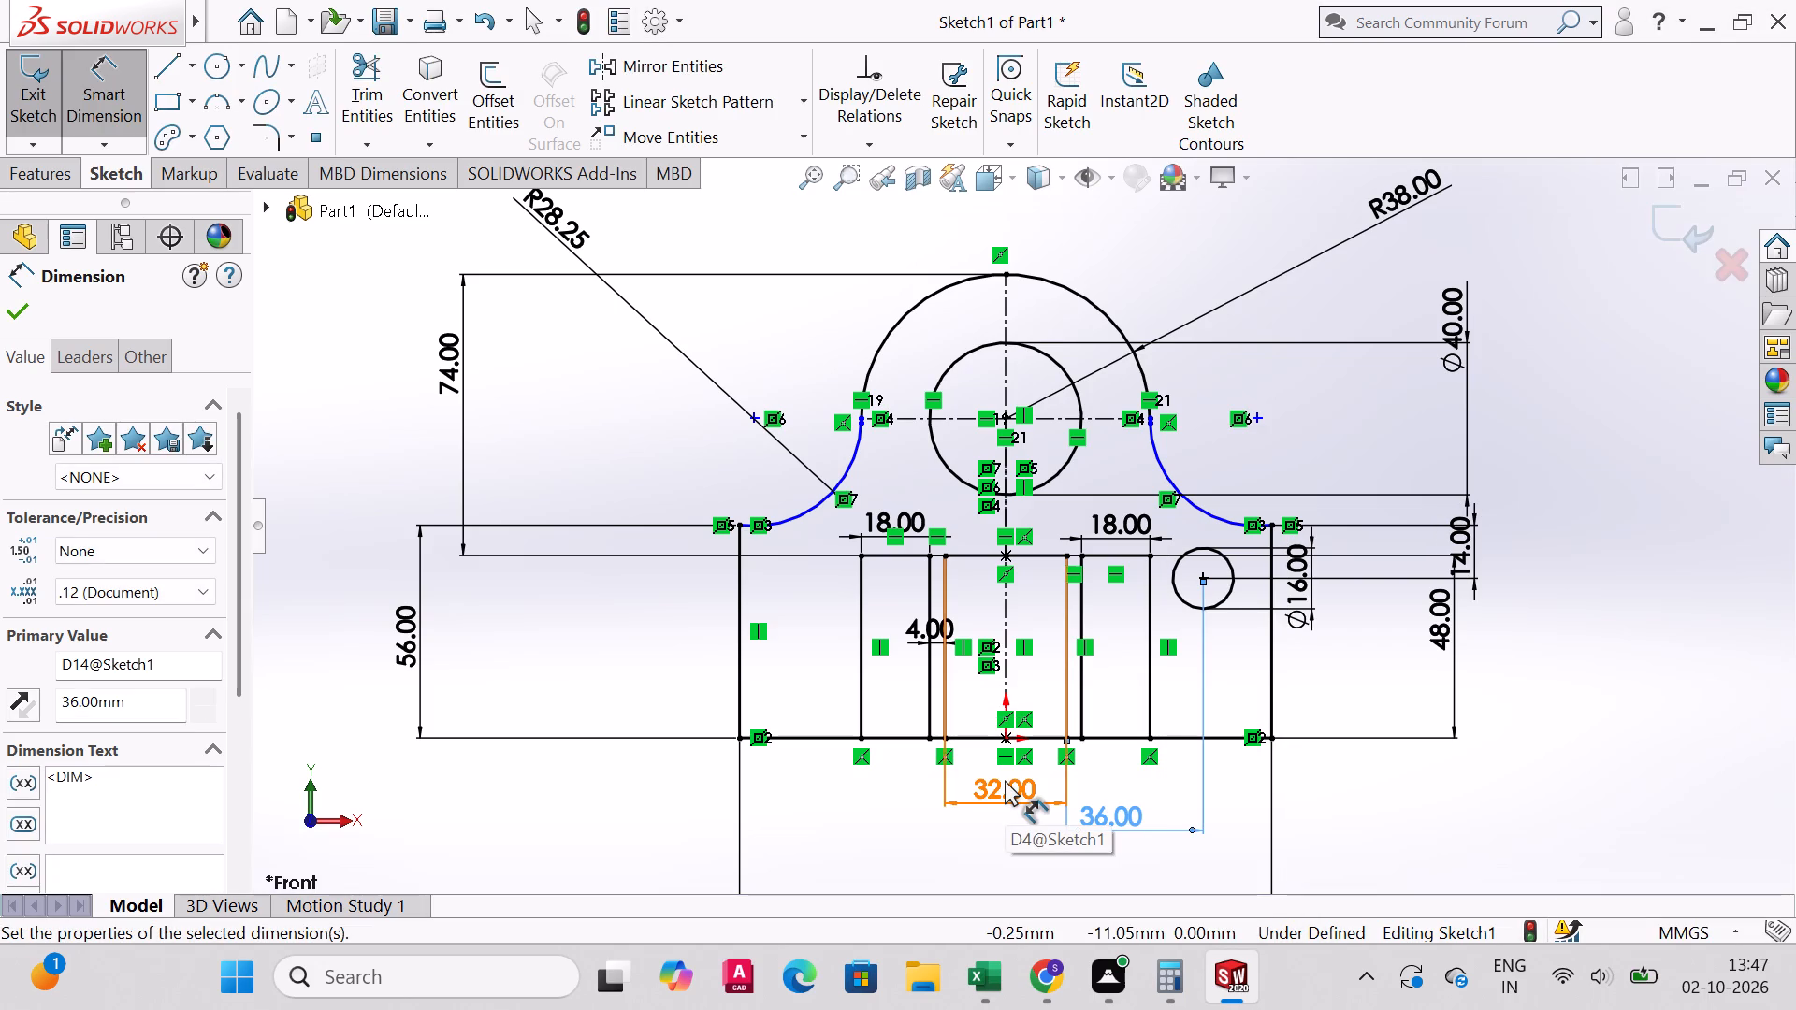
Set the horizontal distance from the slot's right wall to the 16 mm circle's centre to 40 mm.
left_click(1114, 809)
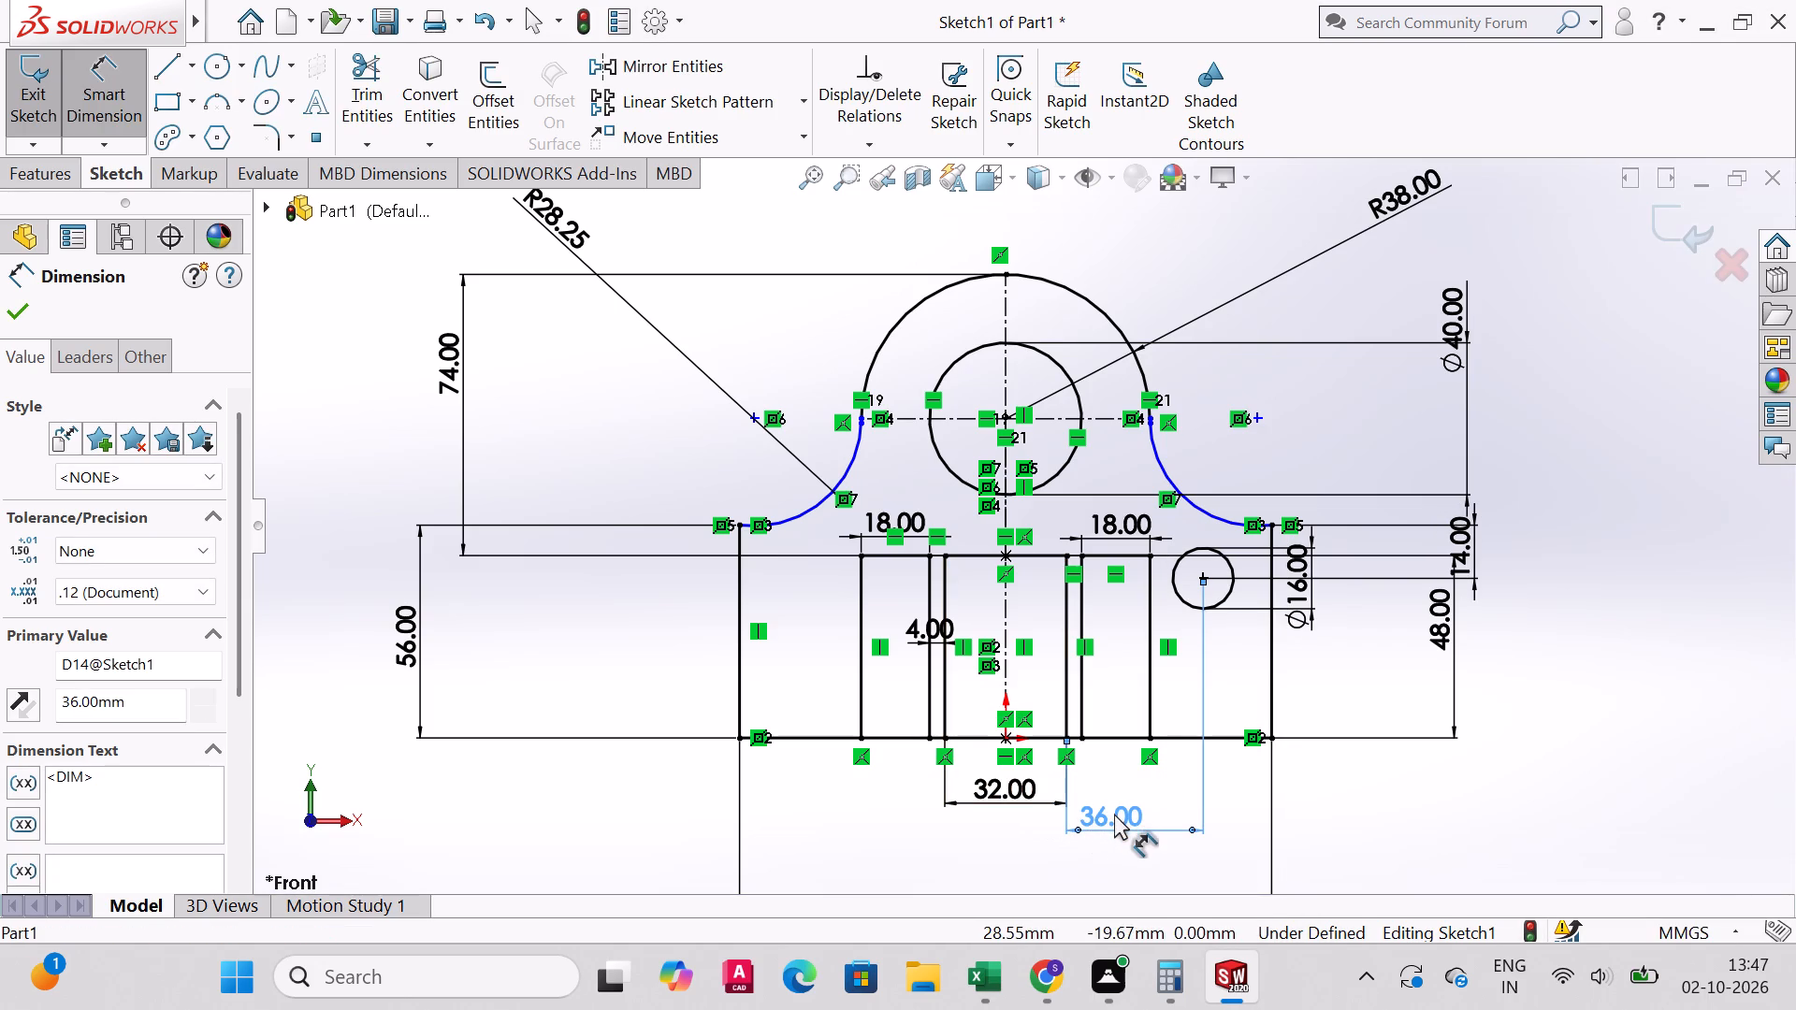
left_click(1114, 814)
double_click(1114, 814)
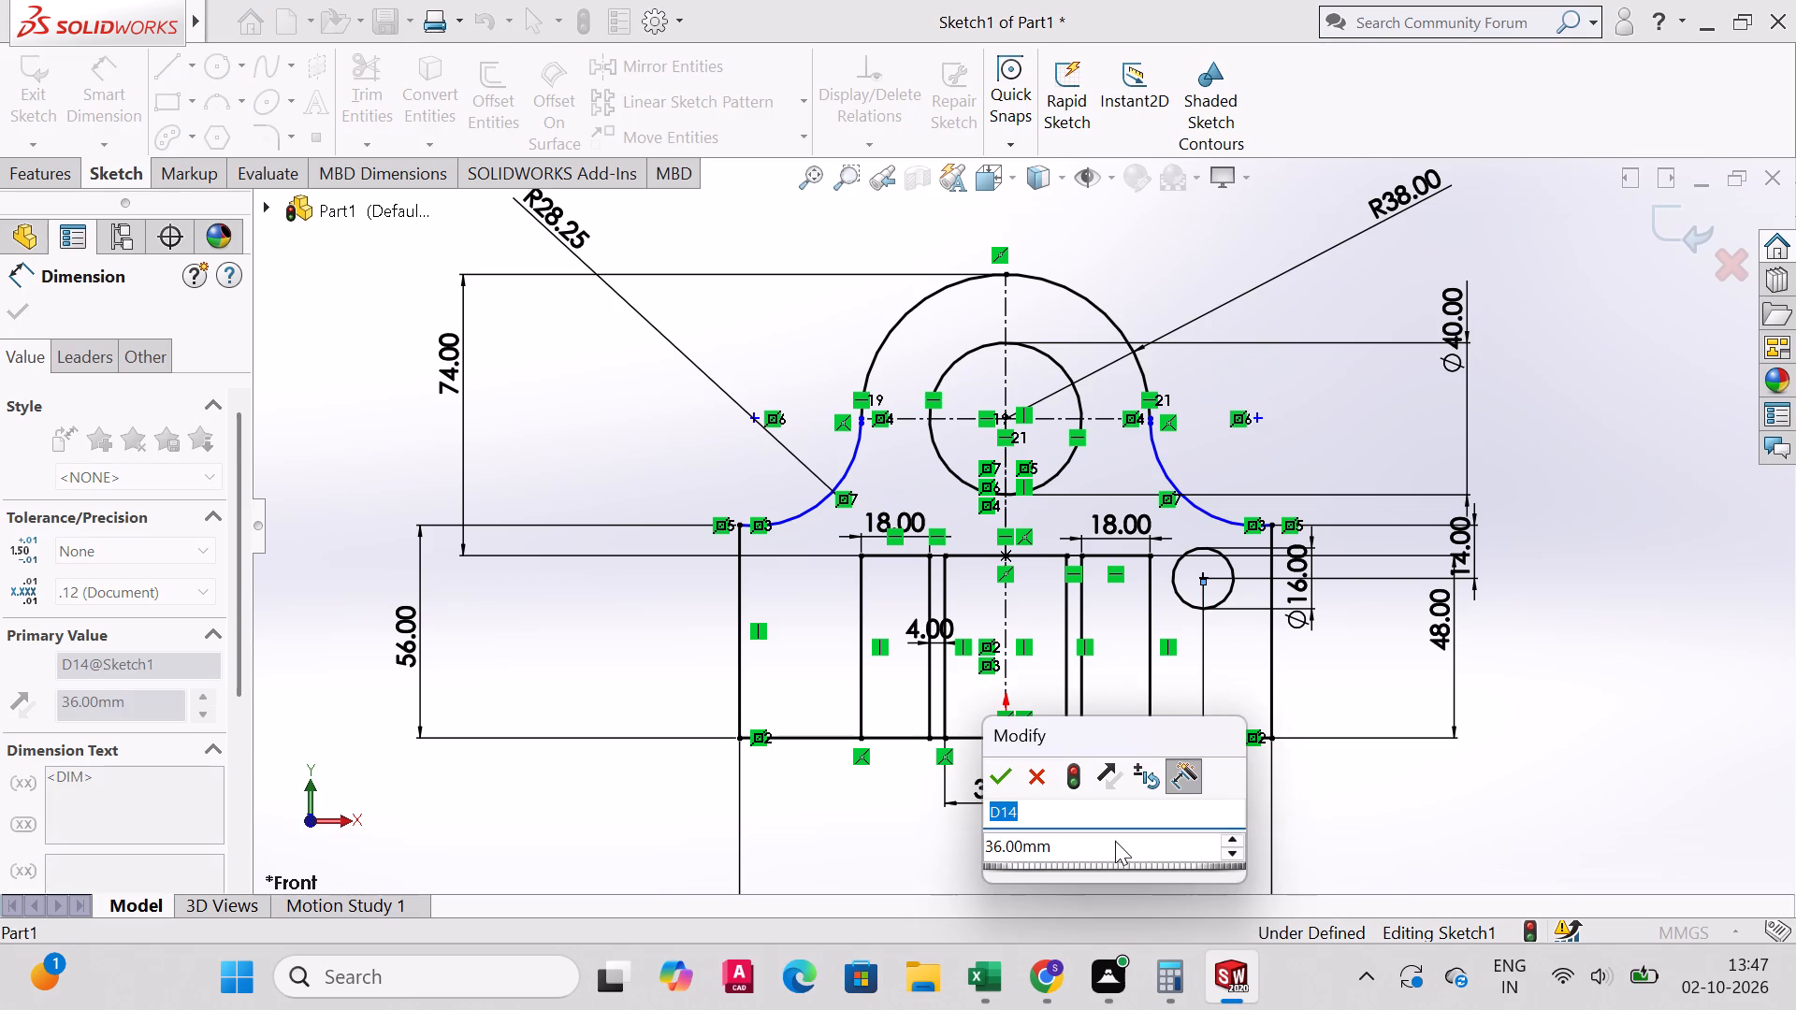
left_click(1116, 841)
key("BackSpace")
key("BackSpace")
key("BackSpace")
key("BackSpace")
key("BackSpace")
key("BackSpace")
key("BackSpace")
key("BackSpace")
key("BackSpace")
key("BackSpace")
key("BackSpace")
key("BackSpace")
key("BackSpace")
key("BackSpace")
key("BackSpace")
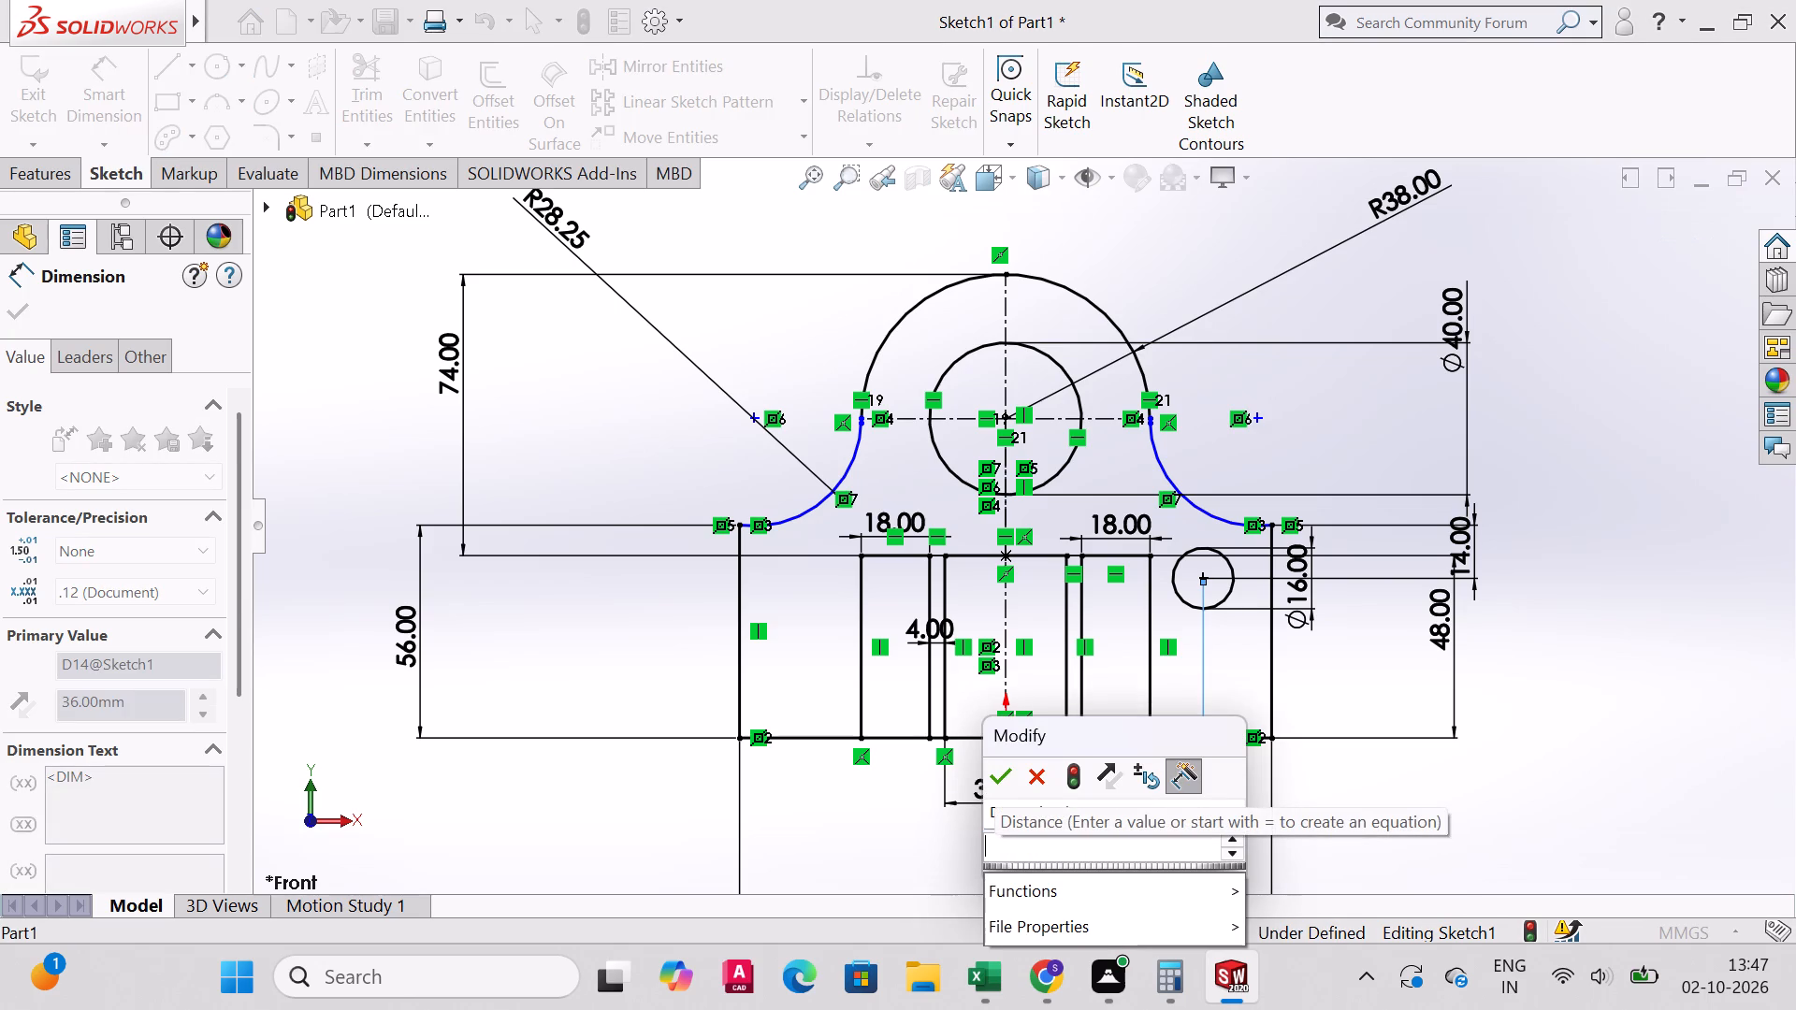
type("40")
left_click(994, 785)
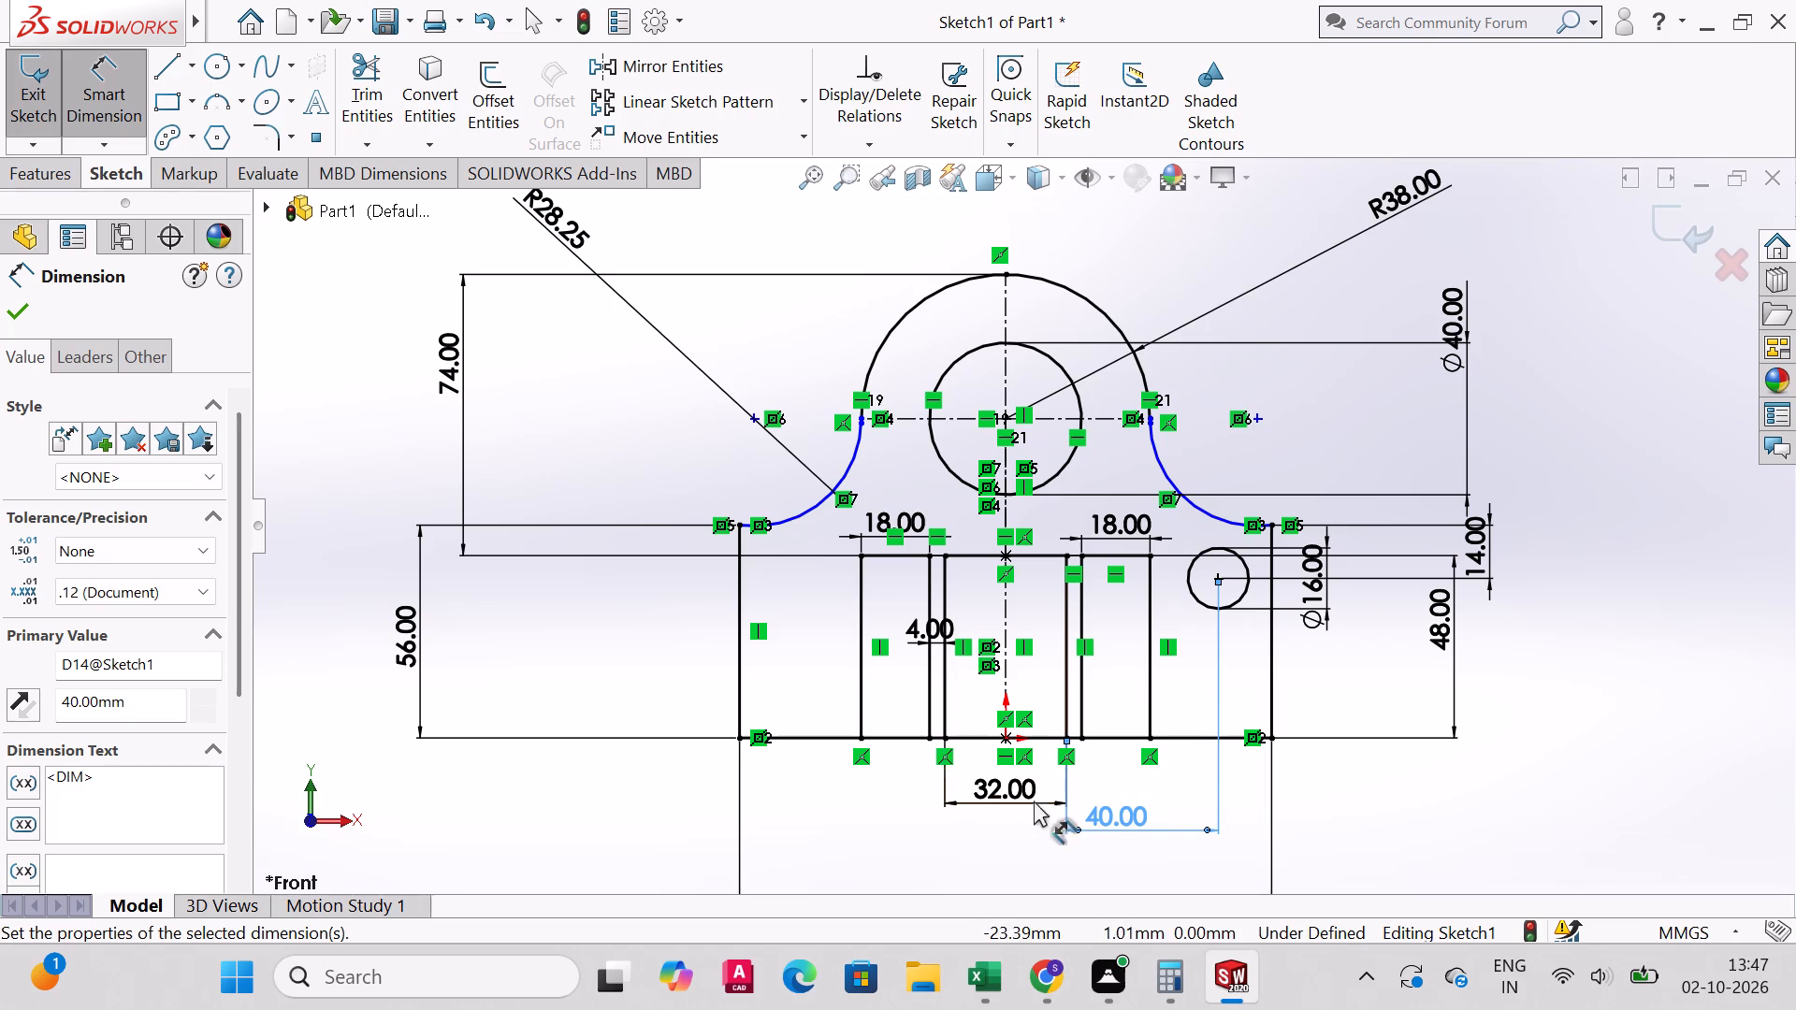
Move the 40 mm dimension into line with the 32 mm slot dimension below the base and finish dimensioning.
left_click_drag(1125, 804, 1151, 788)
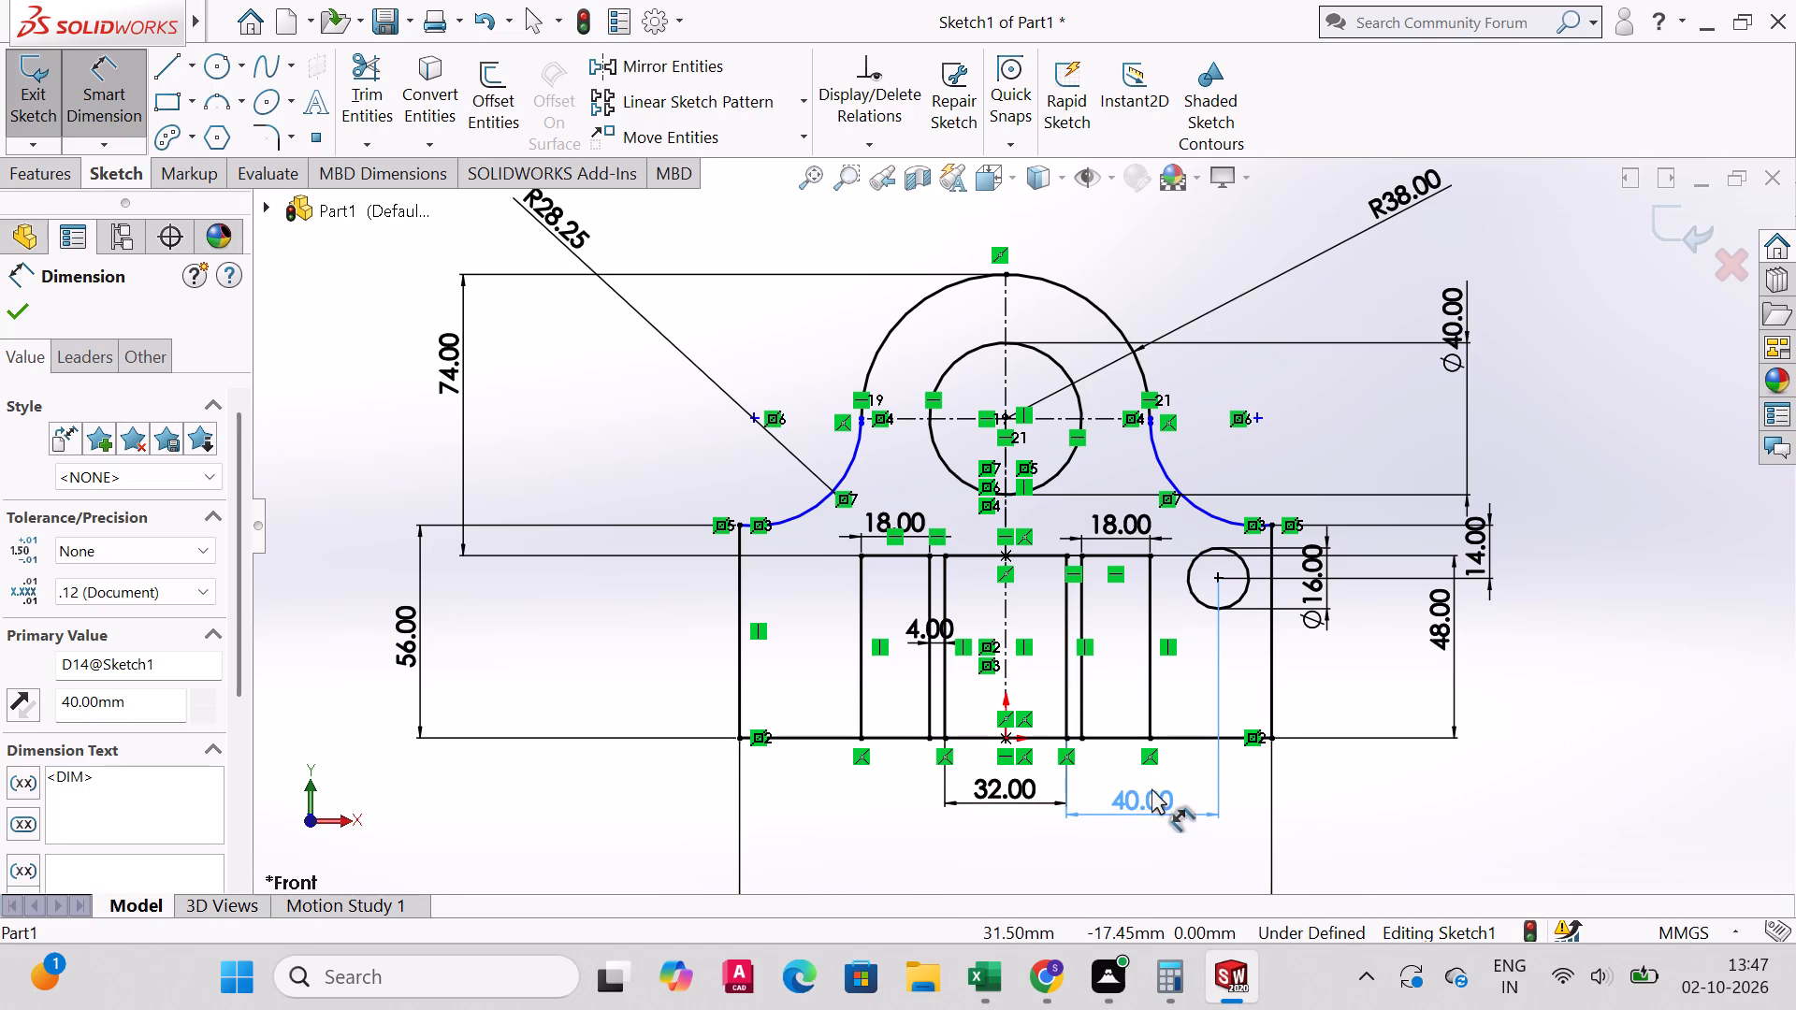
left_click_drag(1151, 788, 1154, 782)
left_click(1157, 779)
left_click_drag(1137, 788, 1146, 784)
left_click(30, 314)
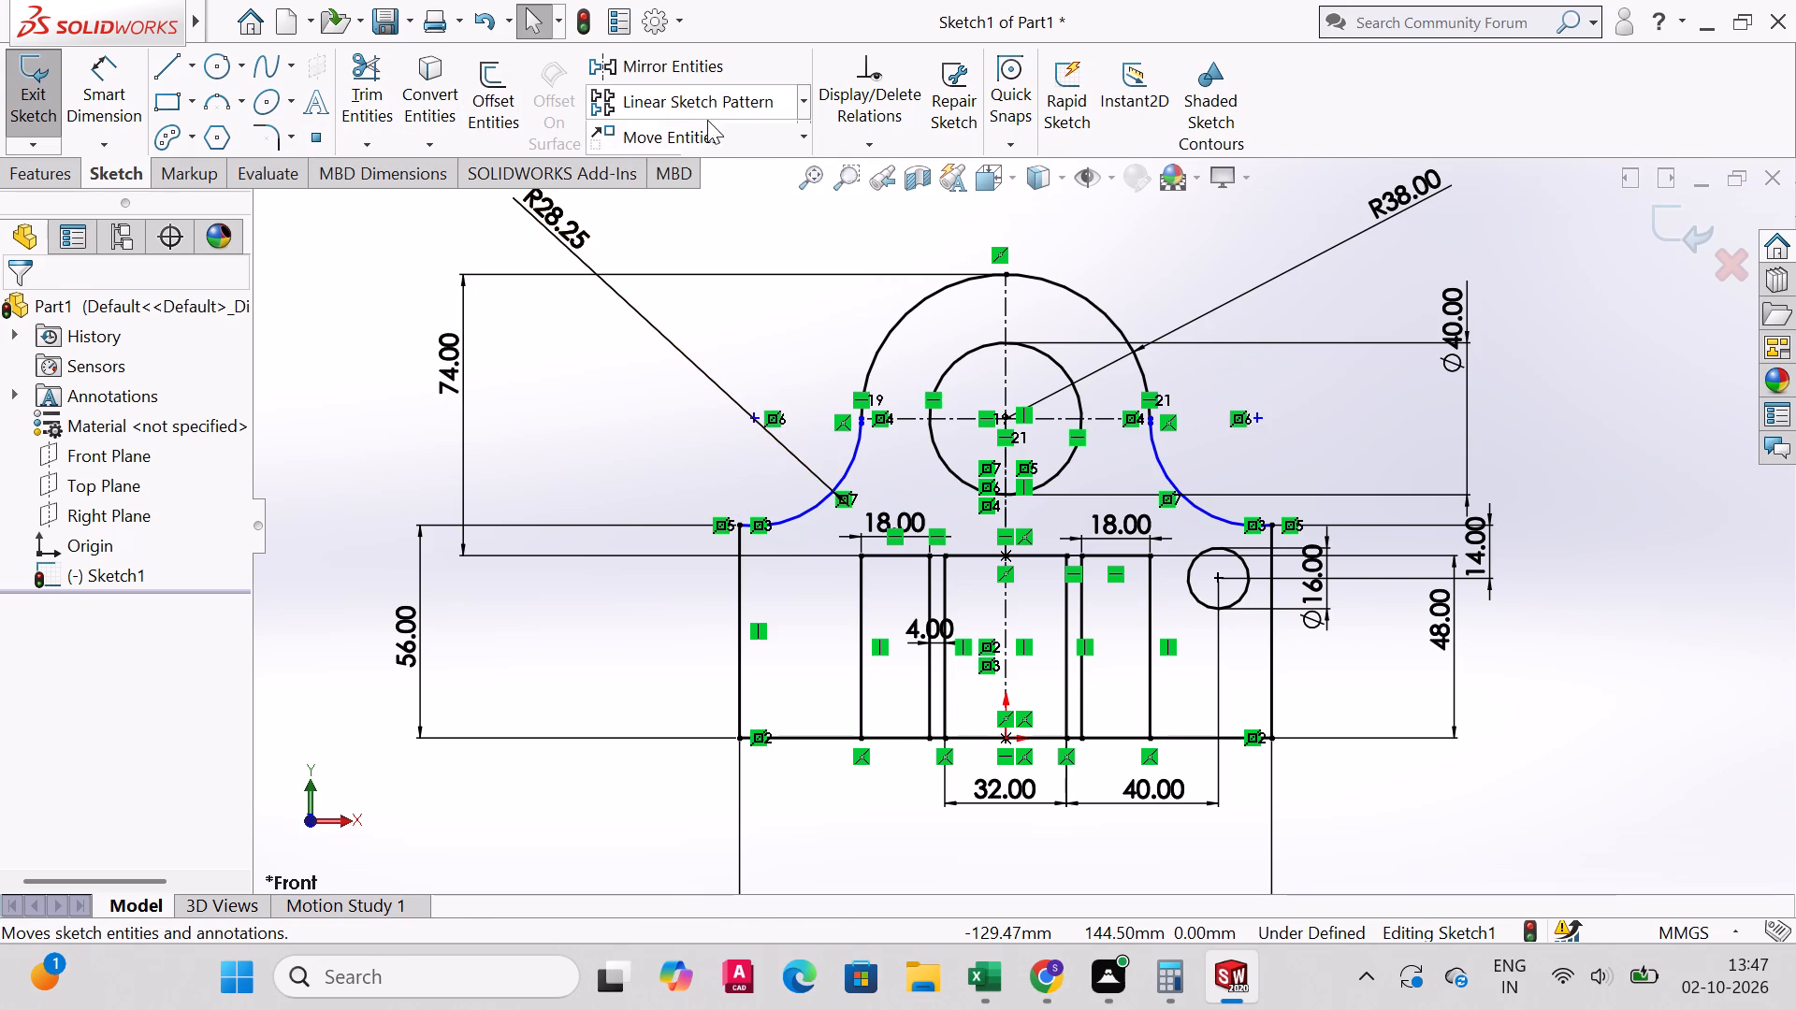
Copy the 16 mm circle from its centre to a point about 27.5 mm straight below, inside the base's right side.
left_click(802, 139)
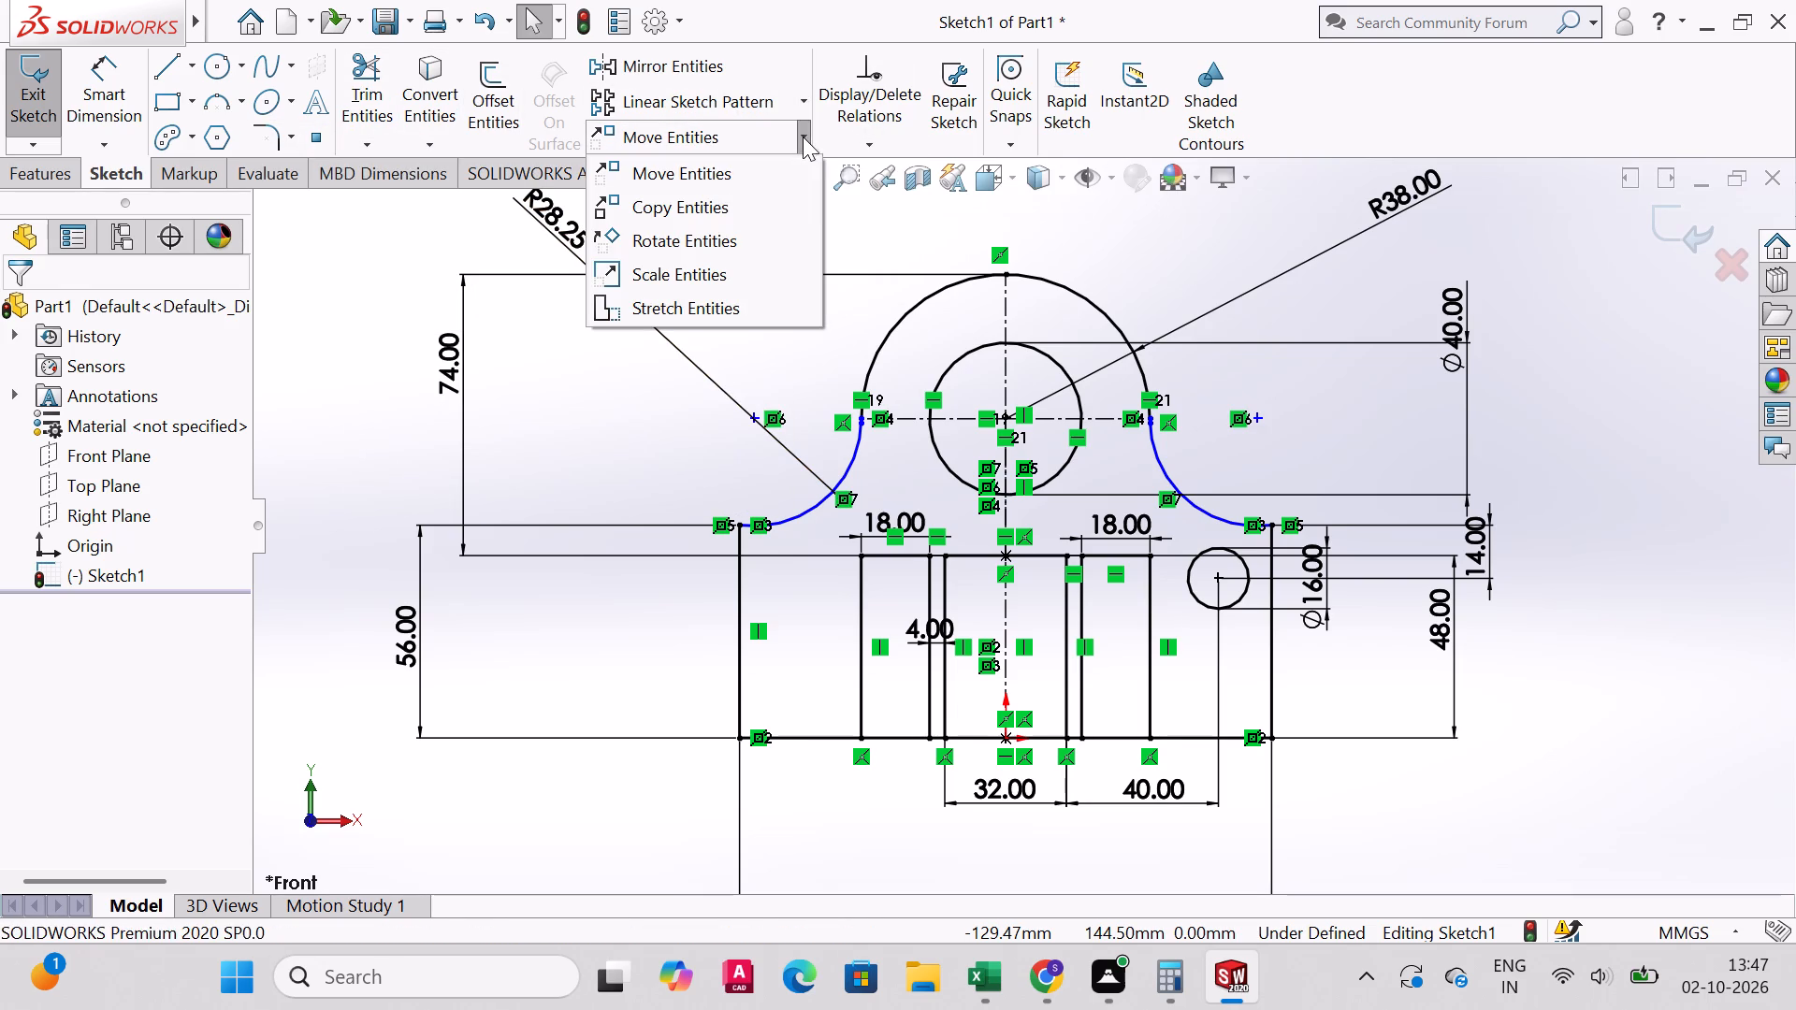
left_click(708, 217)
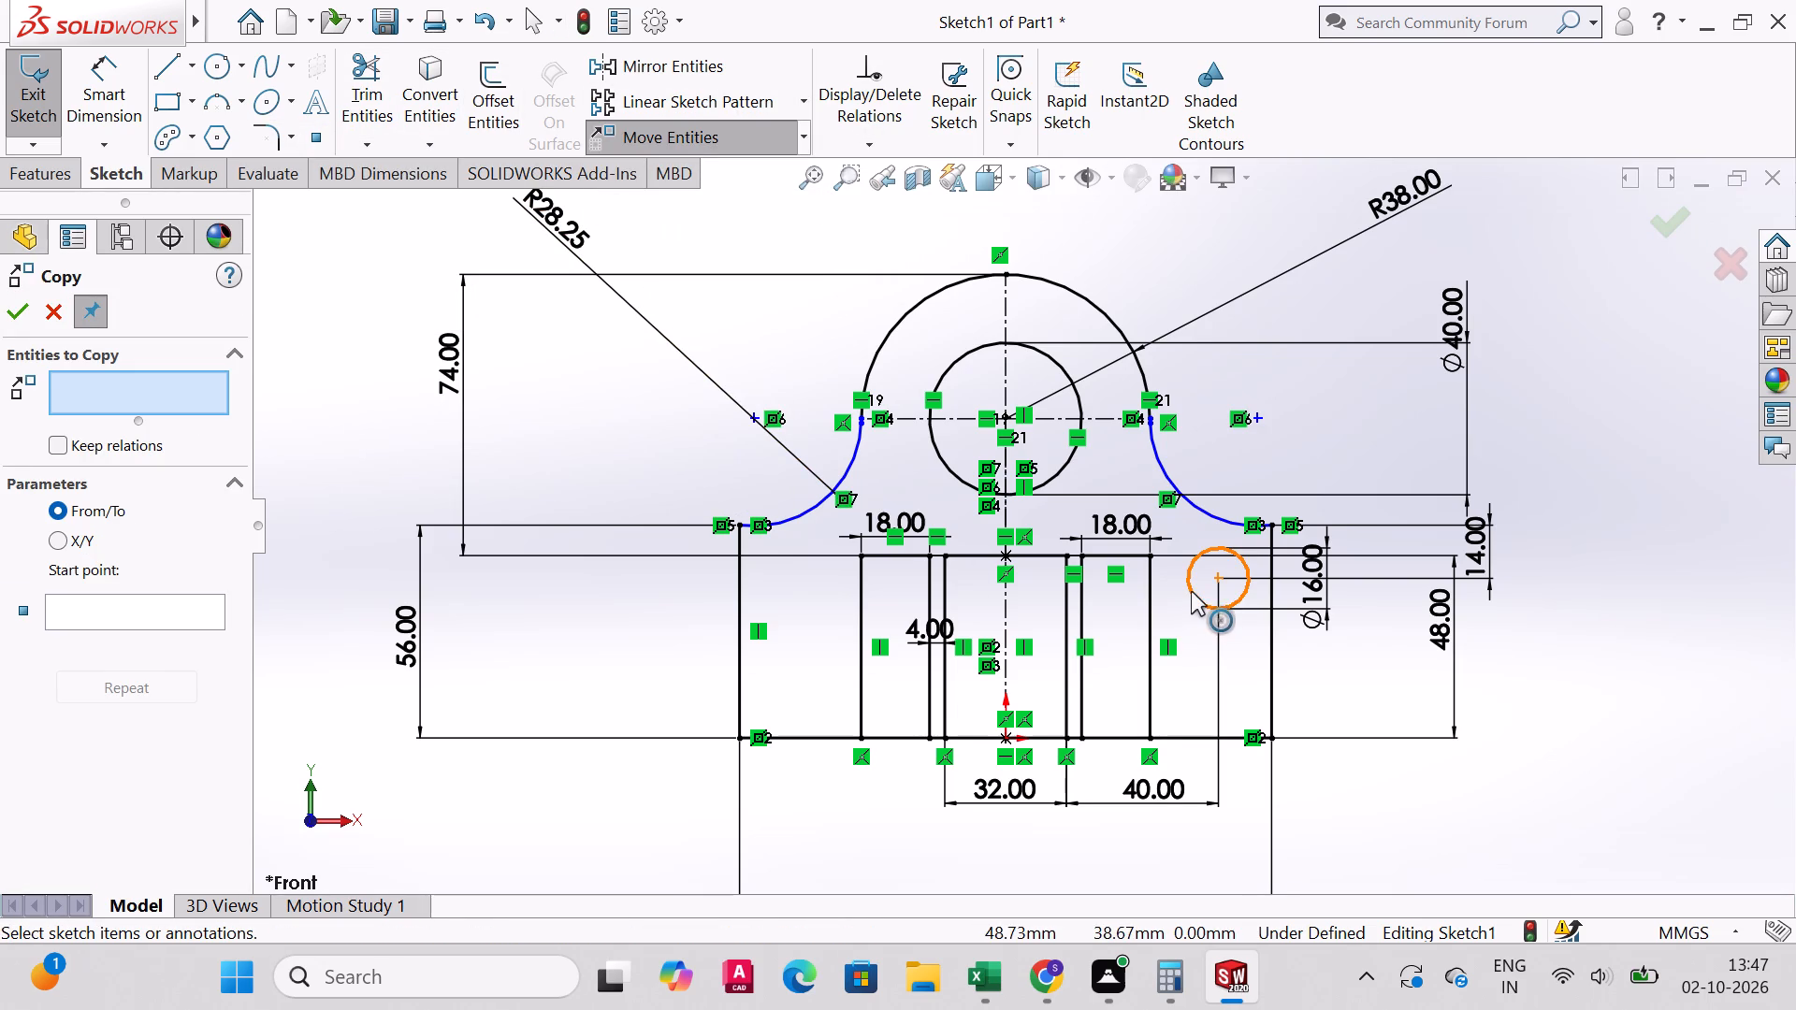
left_click(1191, 591)
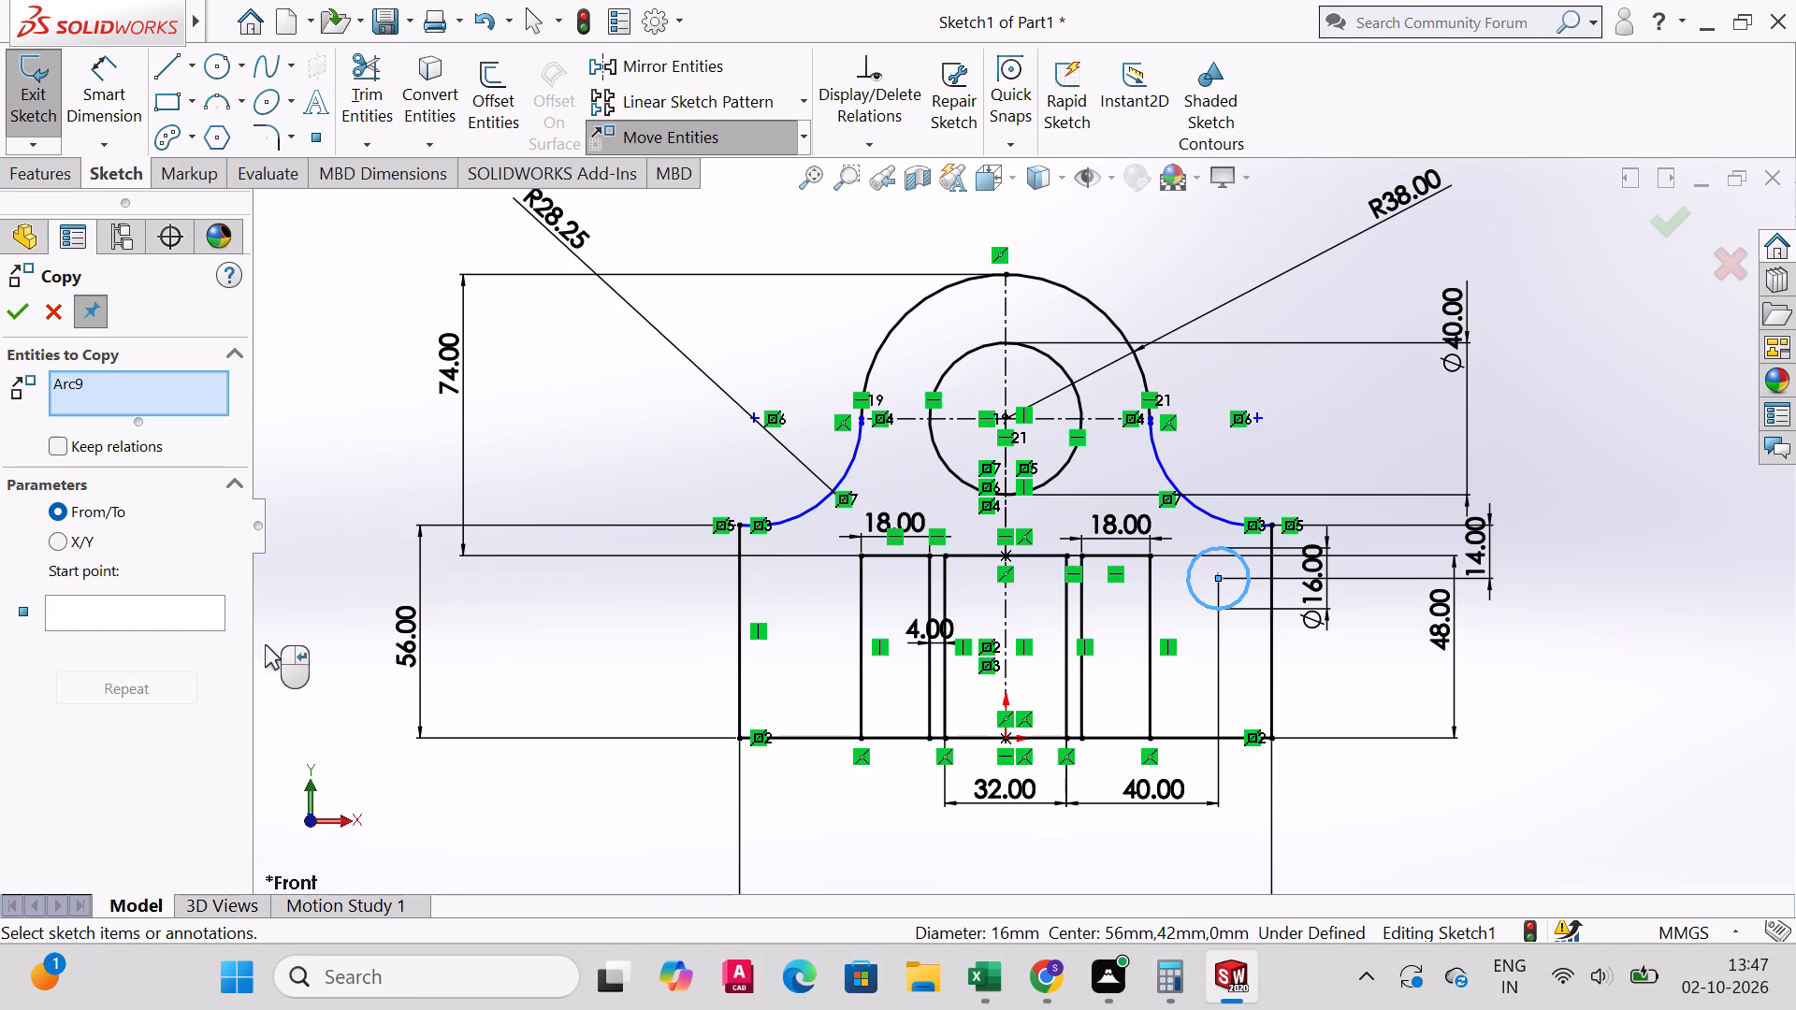
left_click(148, 626)
left_click(148, 622)
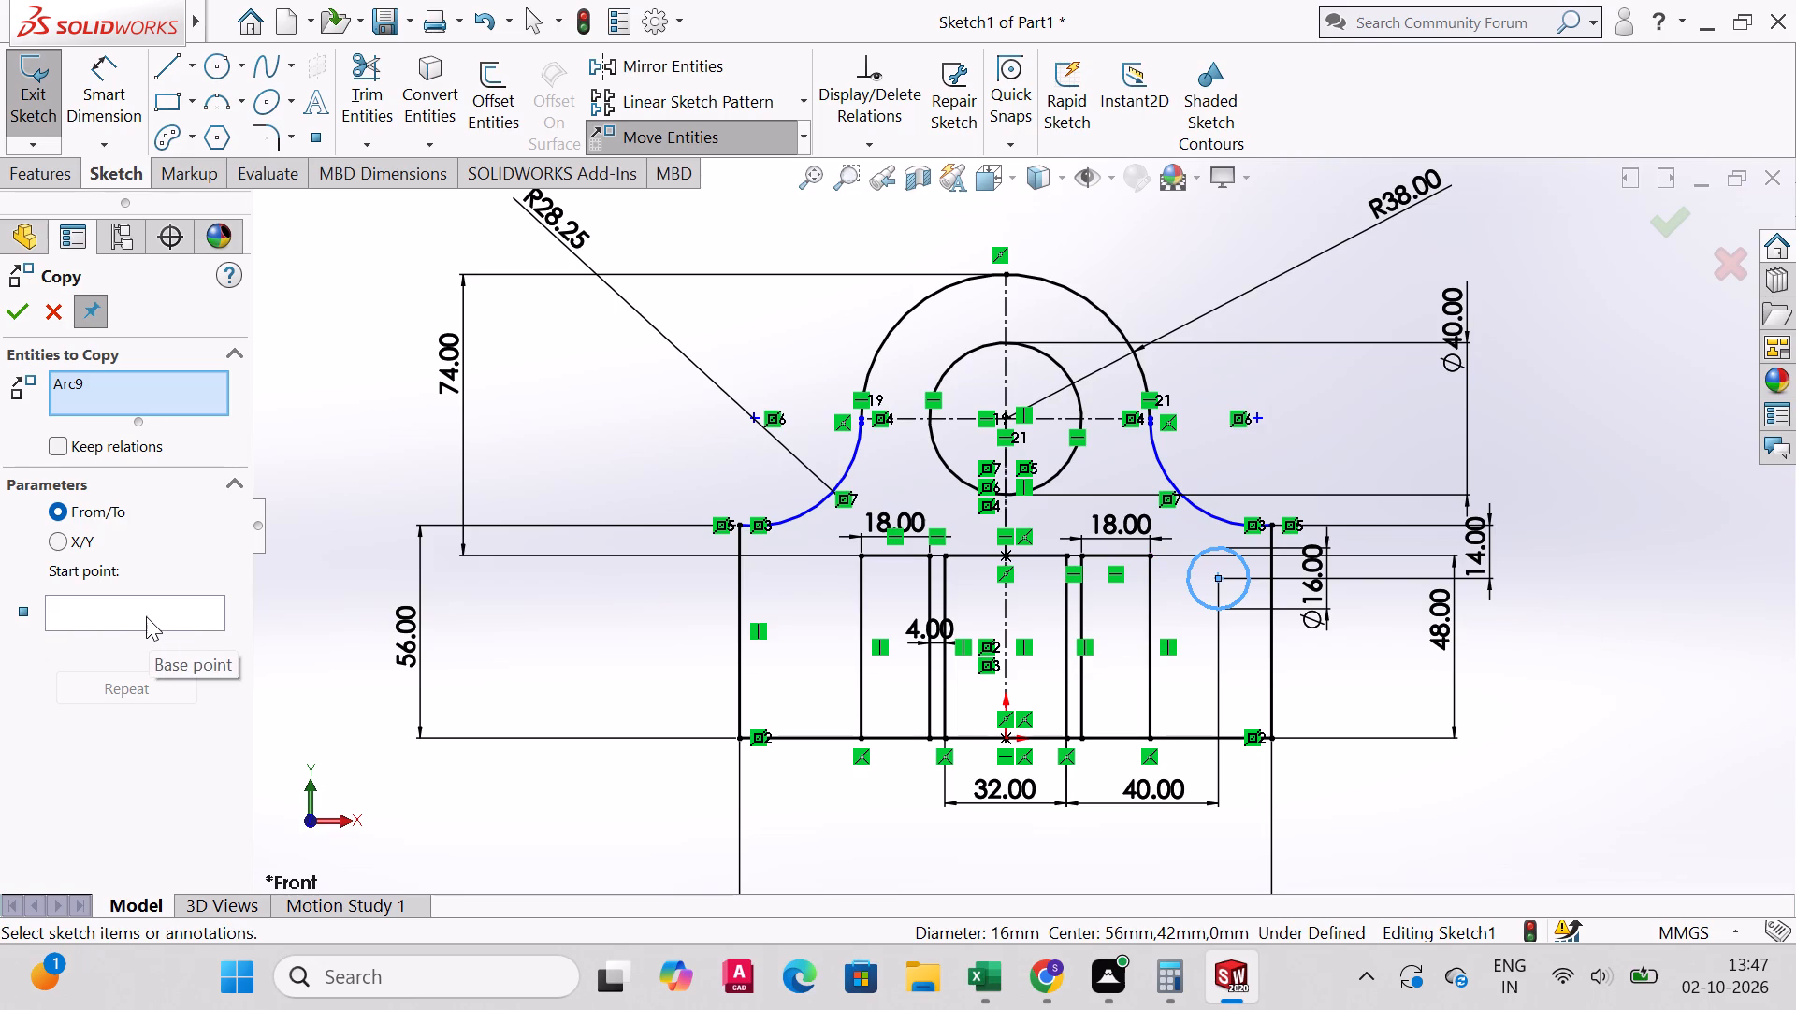
left_click(141, 606)
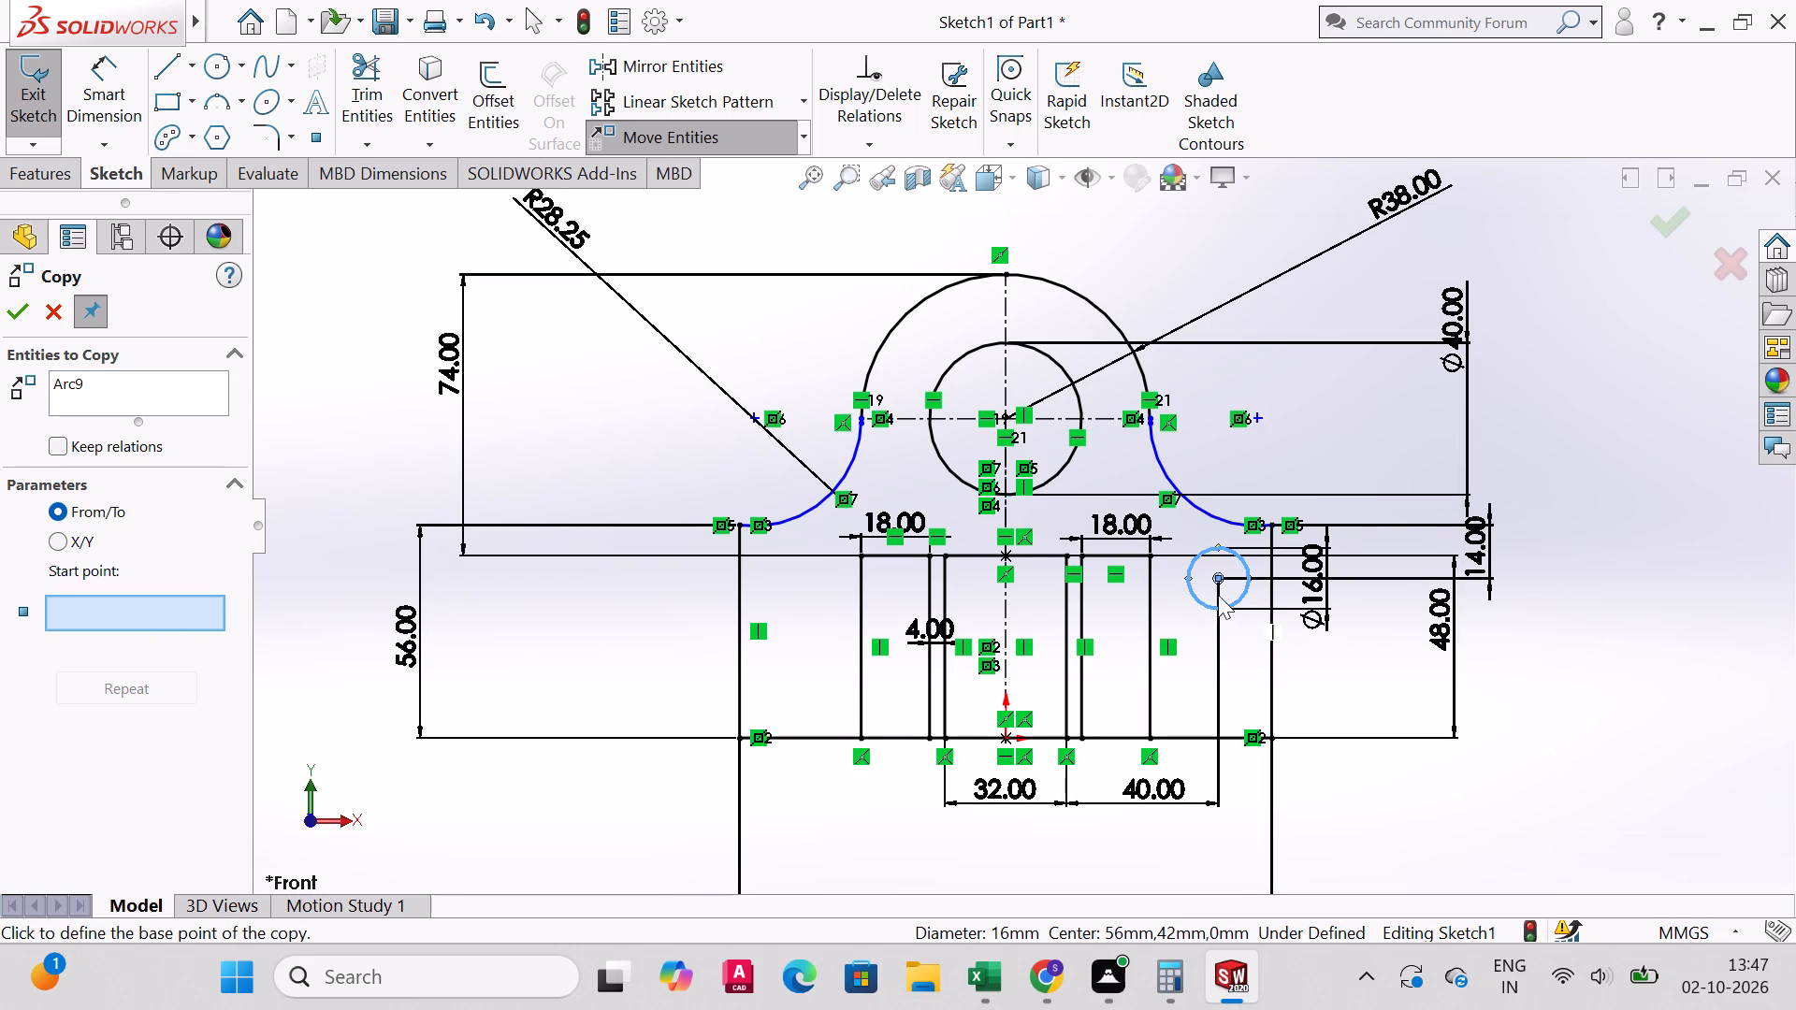
left_click(1216, 579)
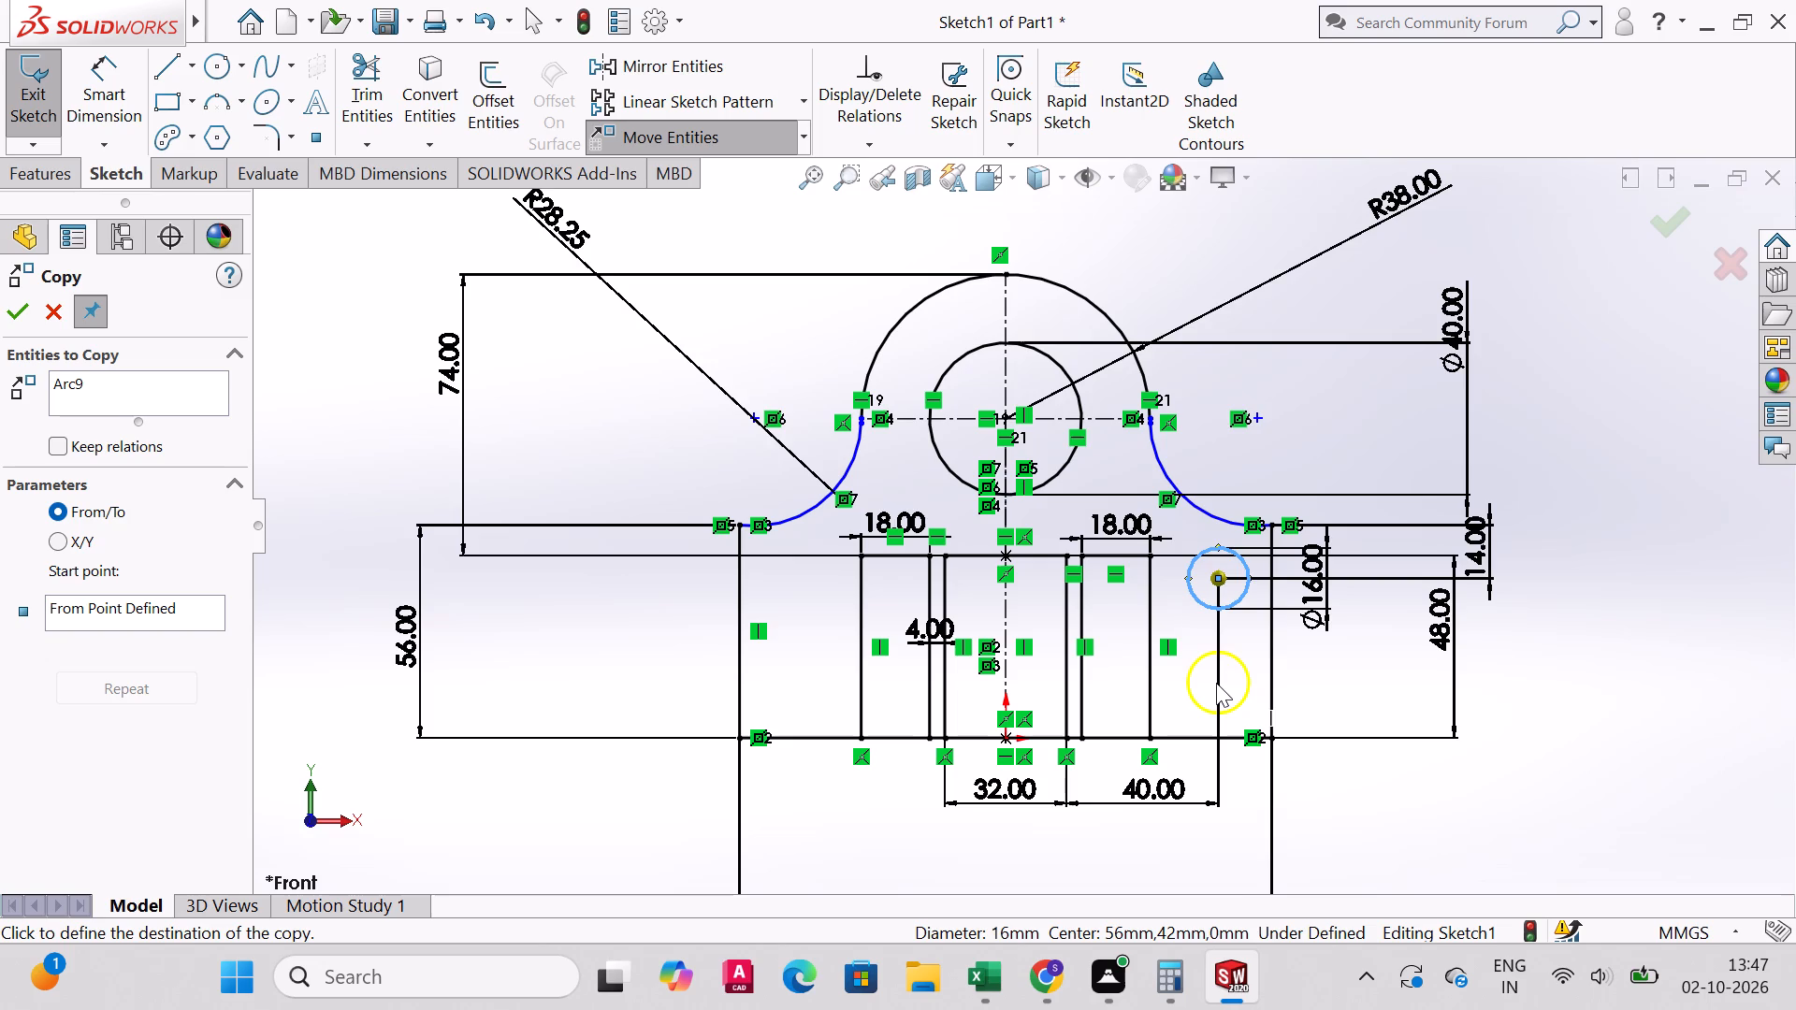
left_click(1216, 683)
right_click(1216, 683)
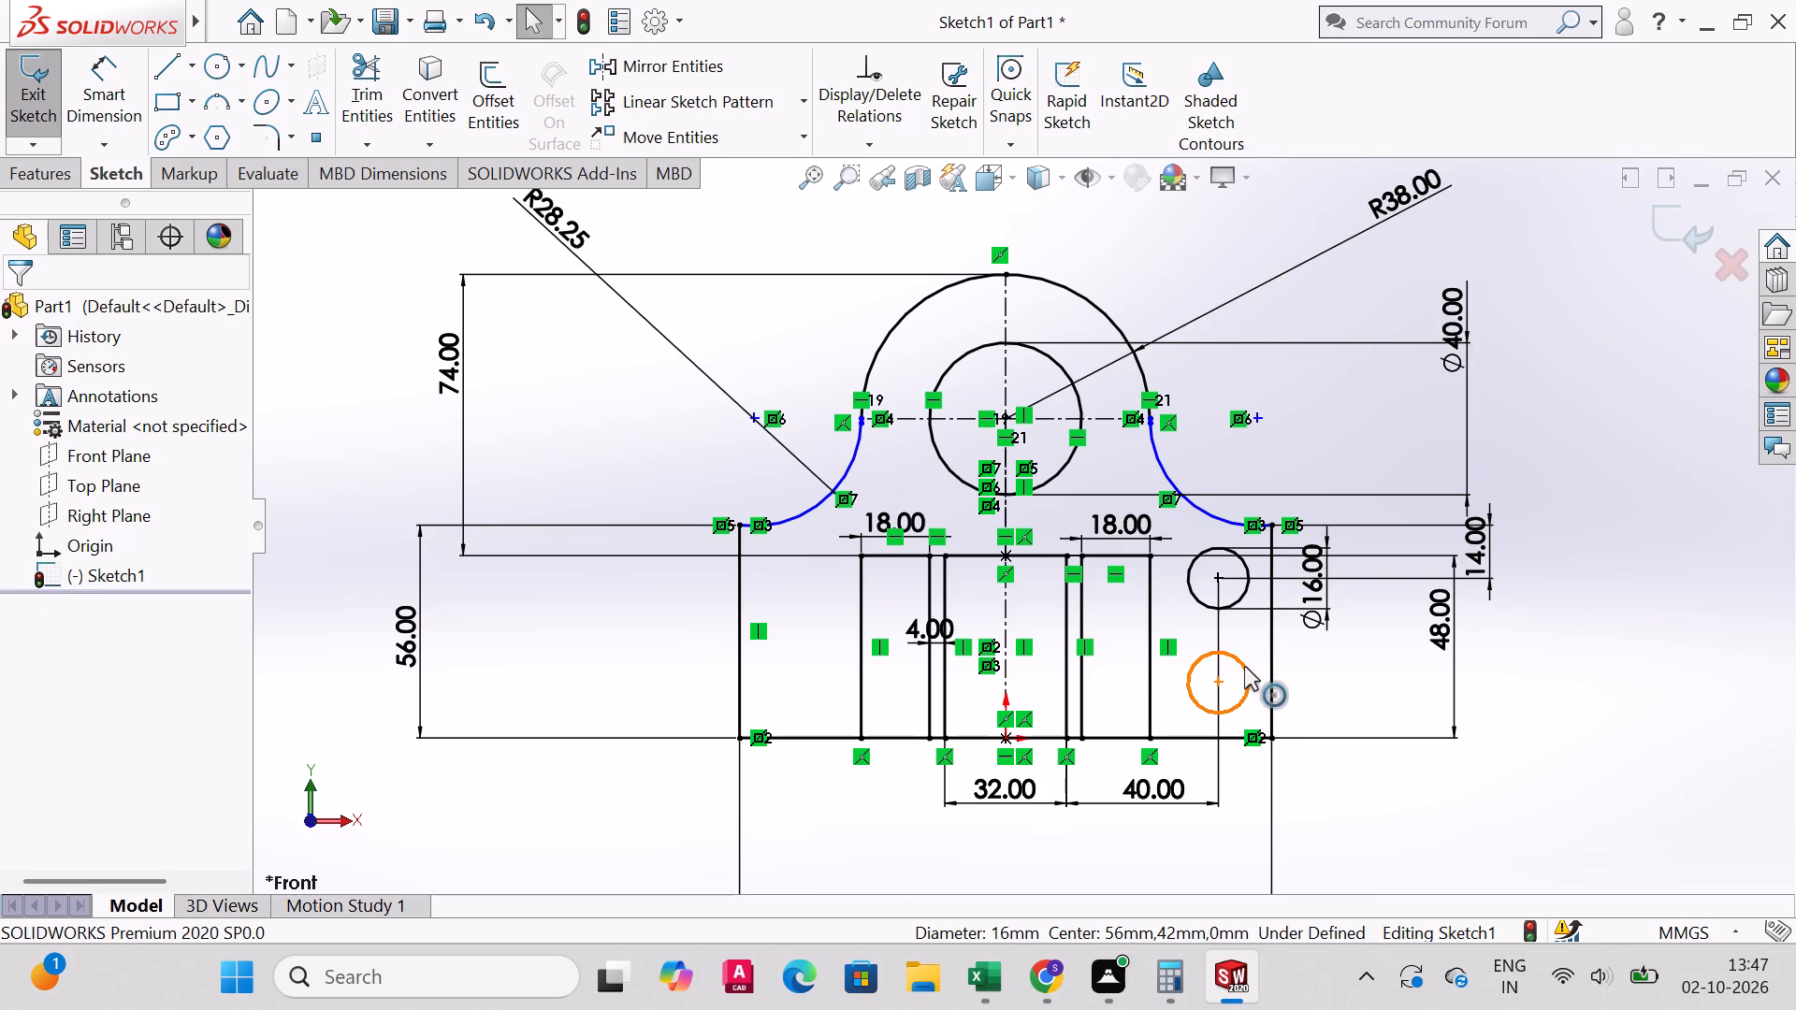
key("Escape")
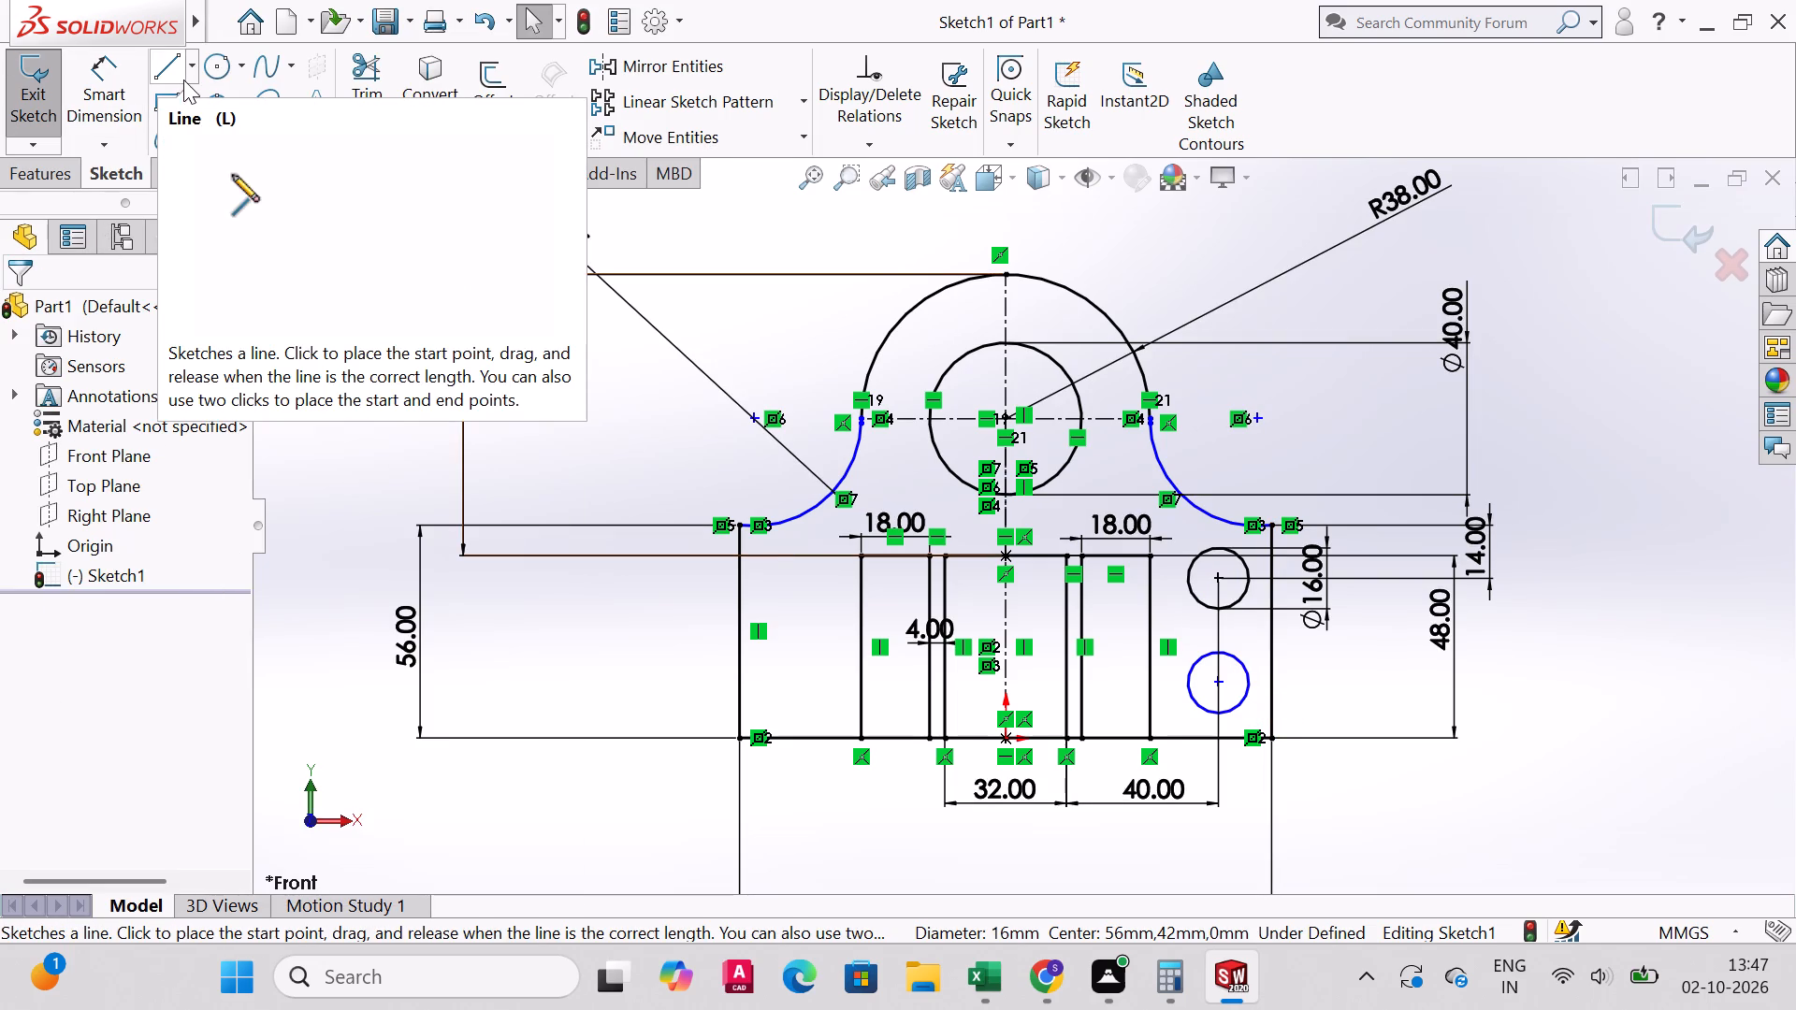
Dimension the vertical distance between the centres of the original 16 mm circle and its copy as 28 mm.
left_click(102, 67)
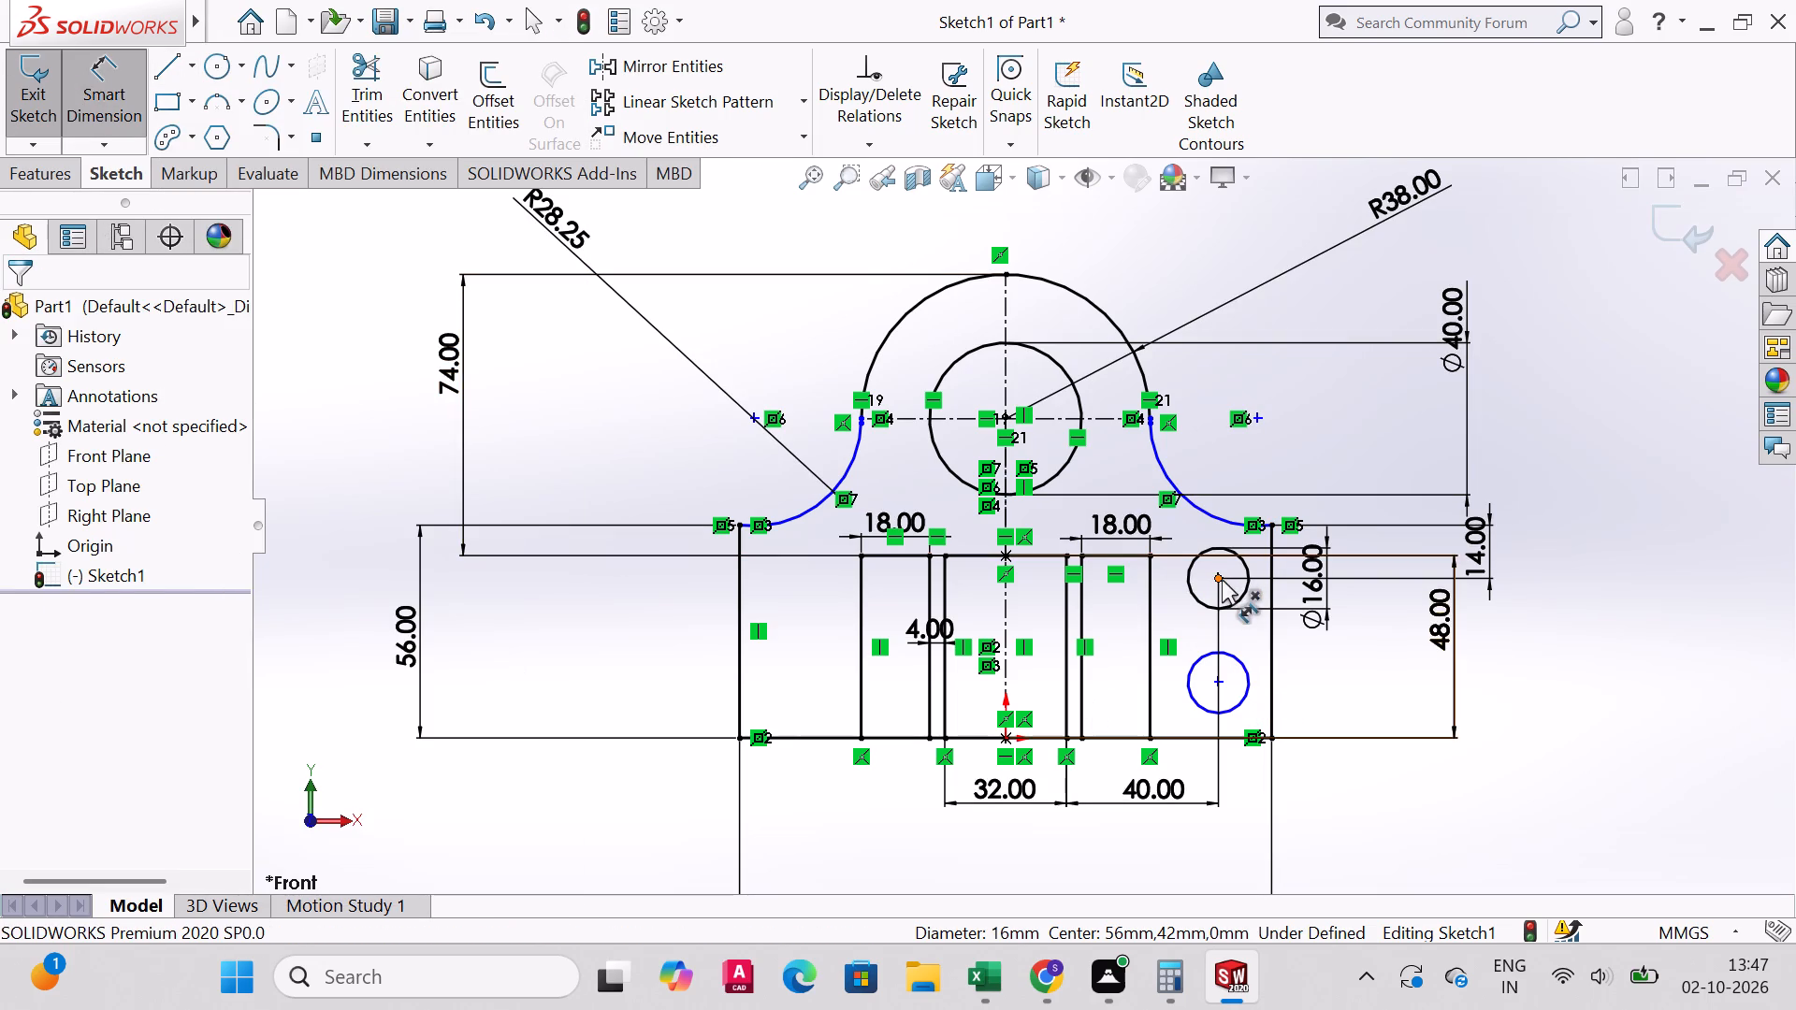
left_click(1222, 580)
left_click(1220, 683)
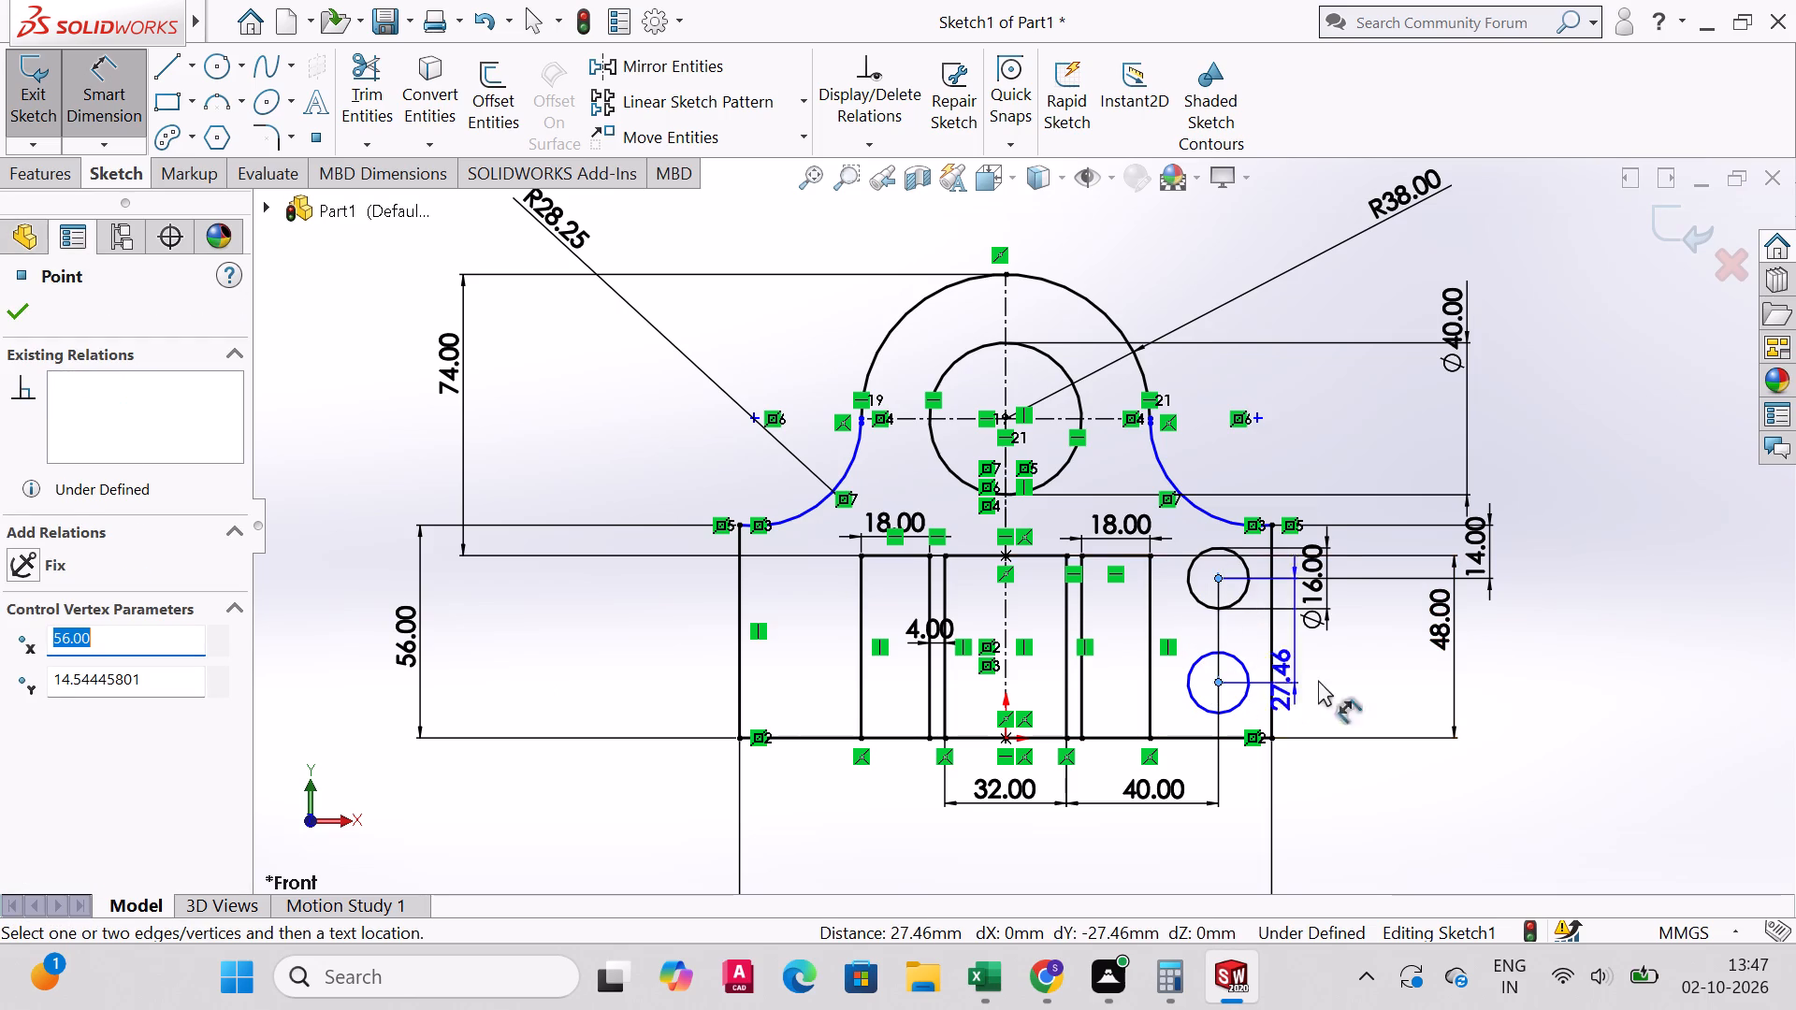
left_click(1378, 674)
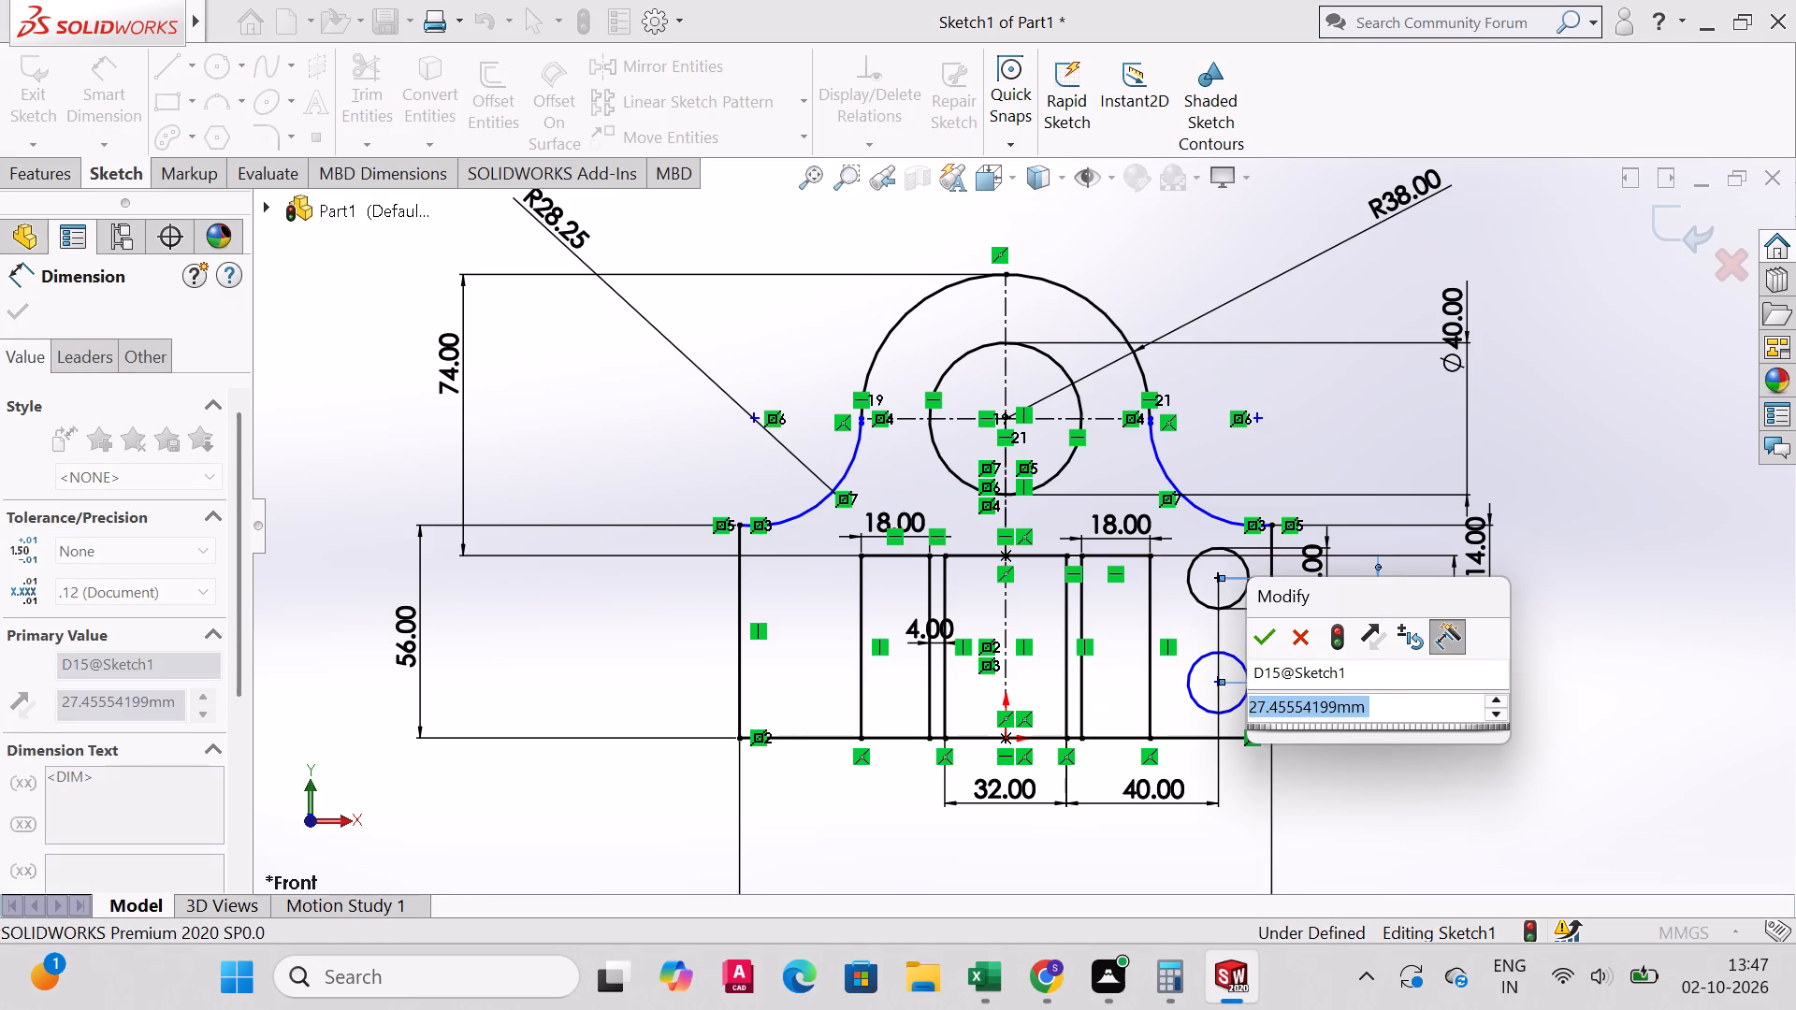
key("2")
key("8")
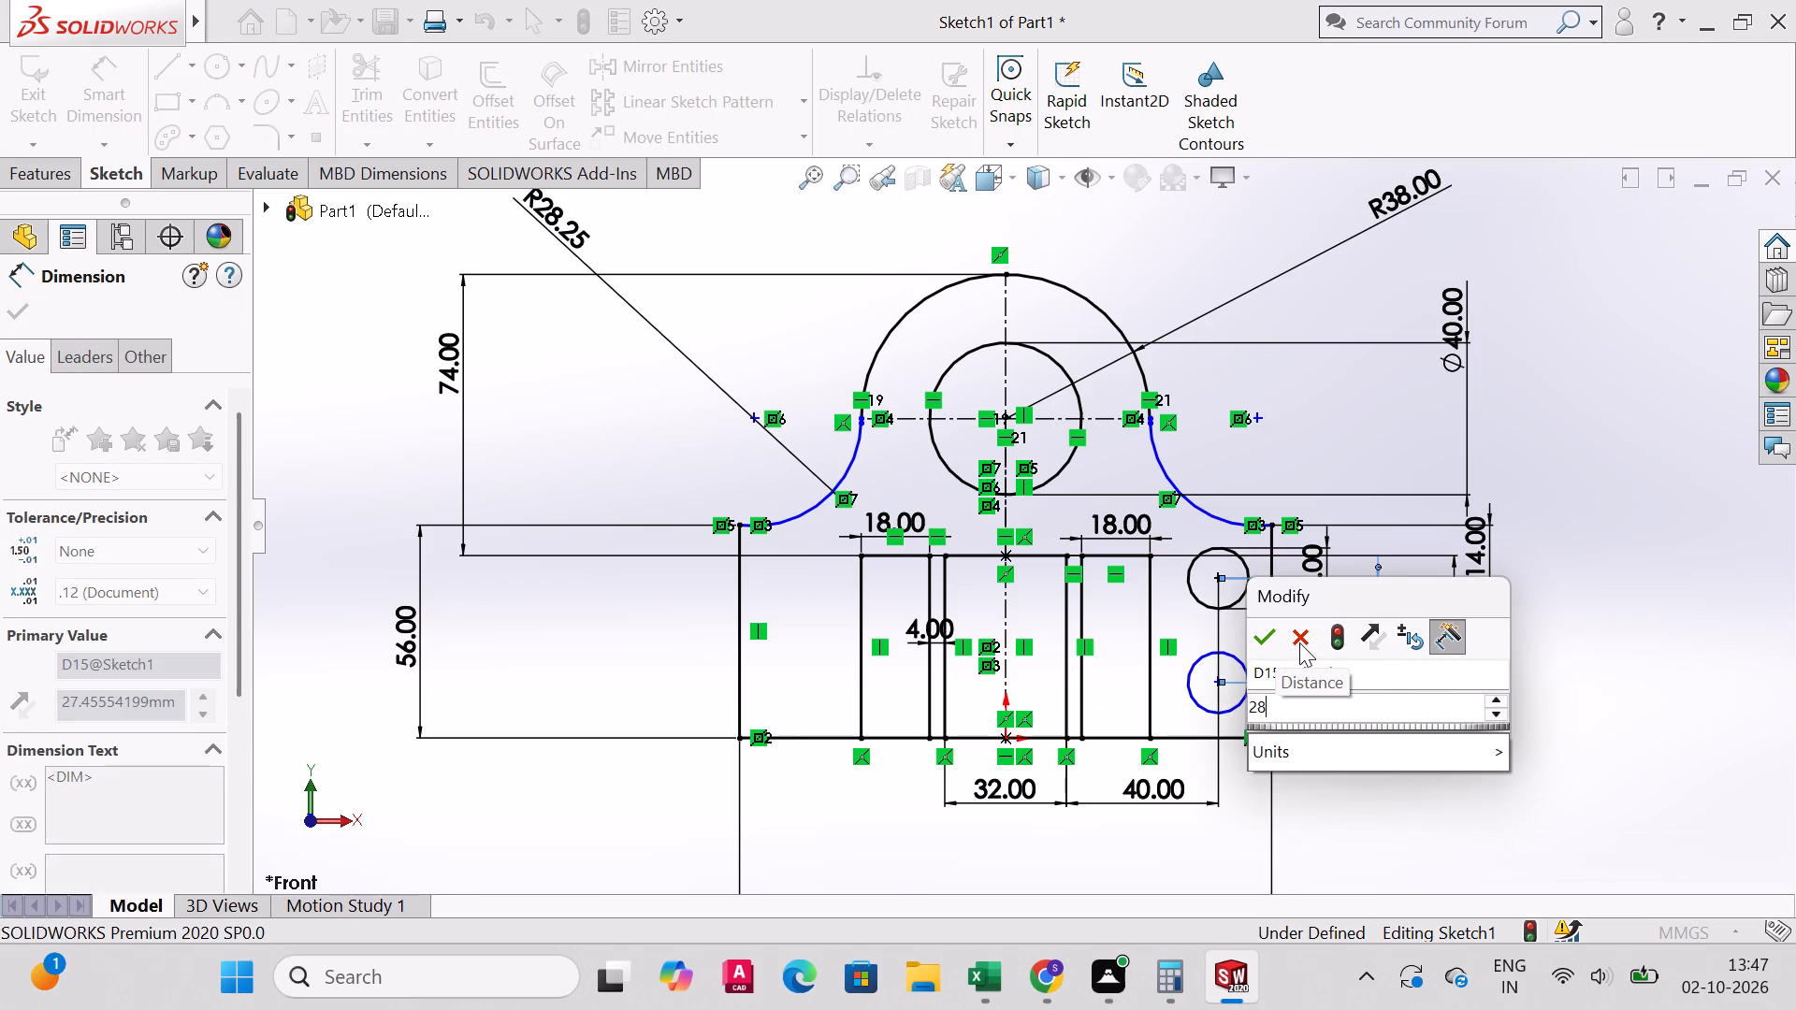
left_click(1266, 637)
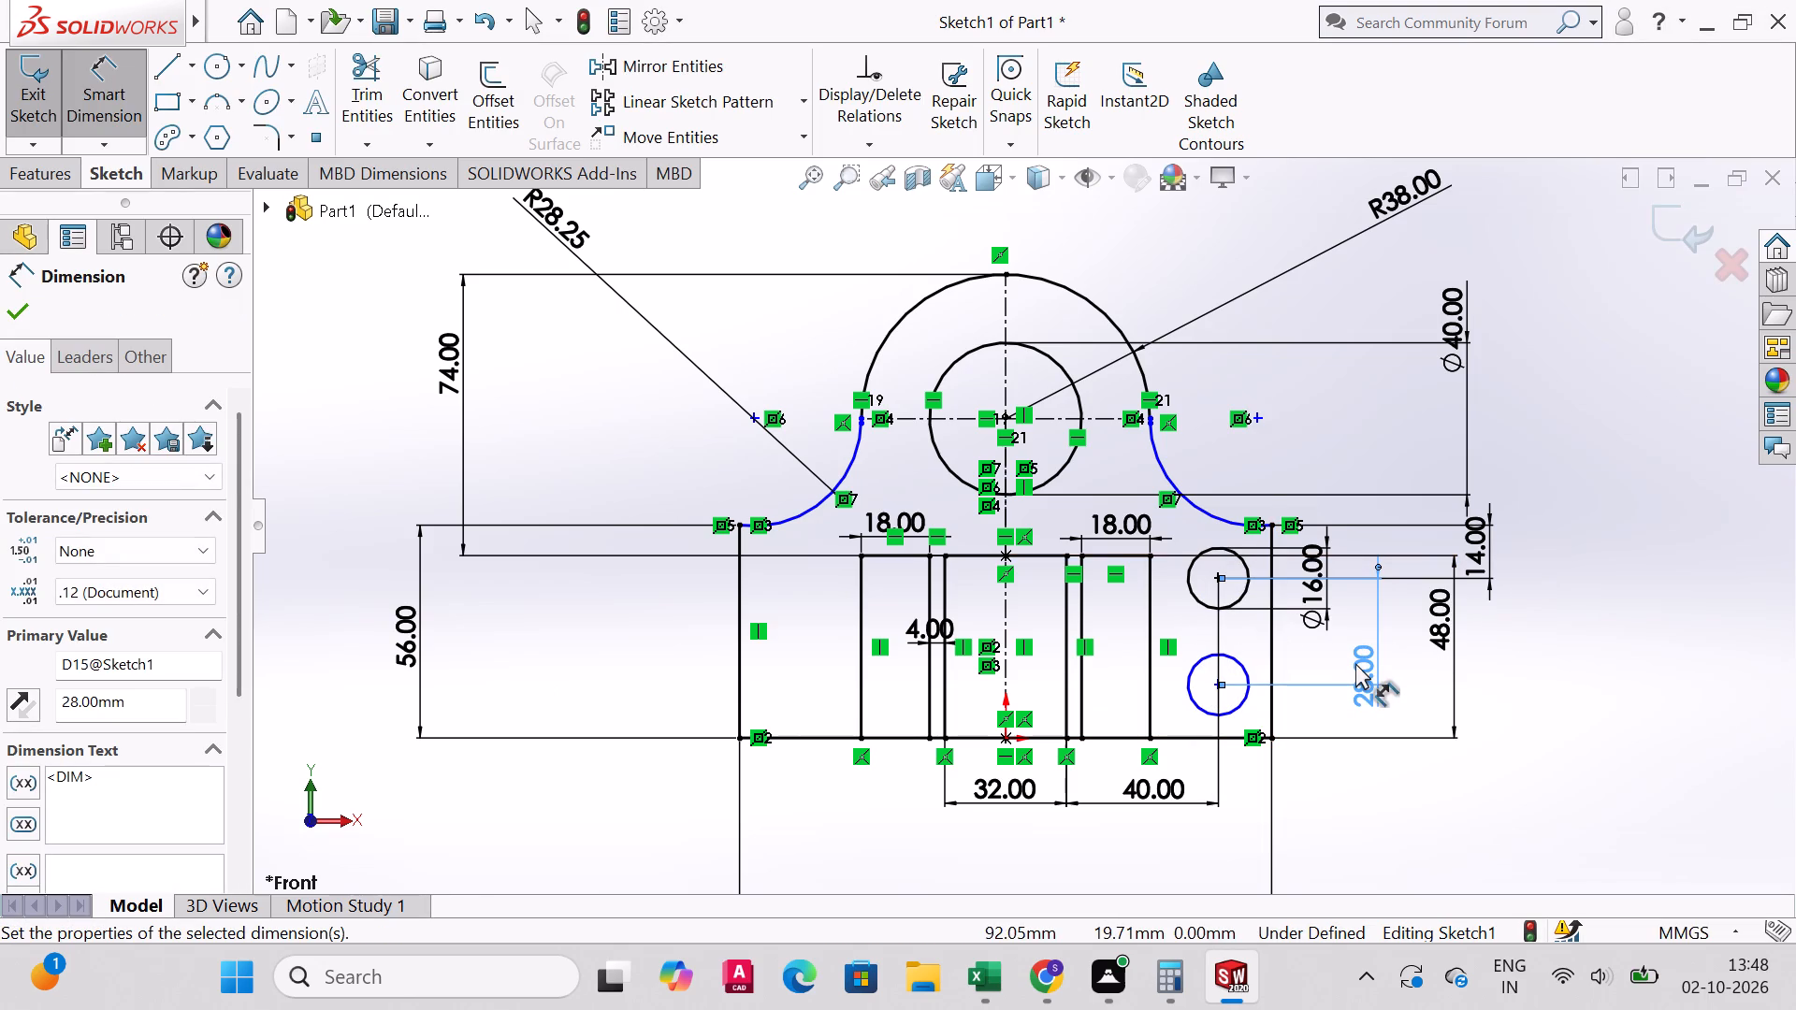
Reposition the 28 mm dimension text midway between the centres of the two 16 mm circles.
left_click_drag(1357, 663, 1365, 632)
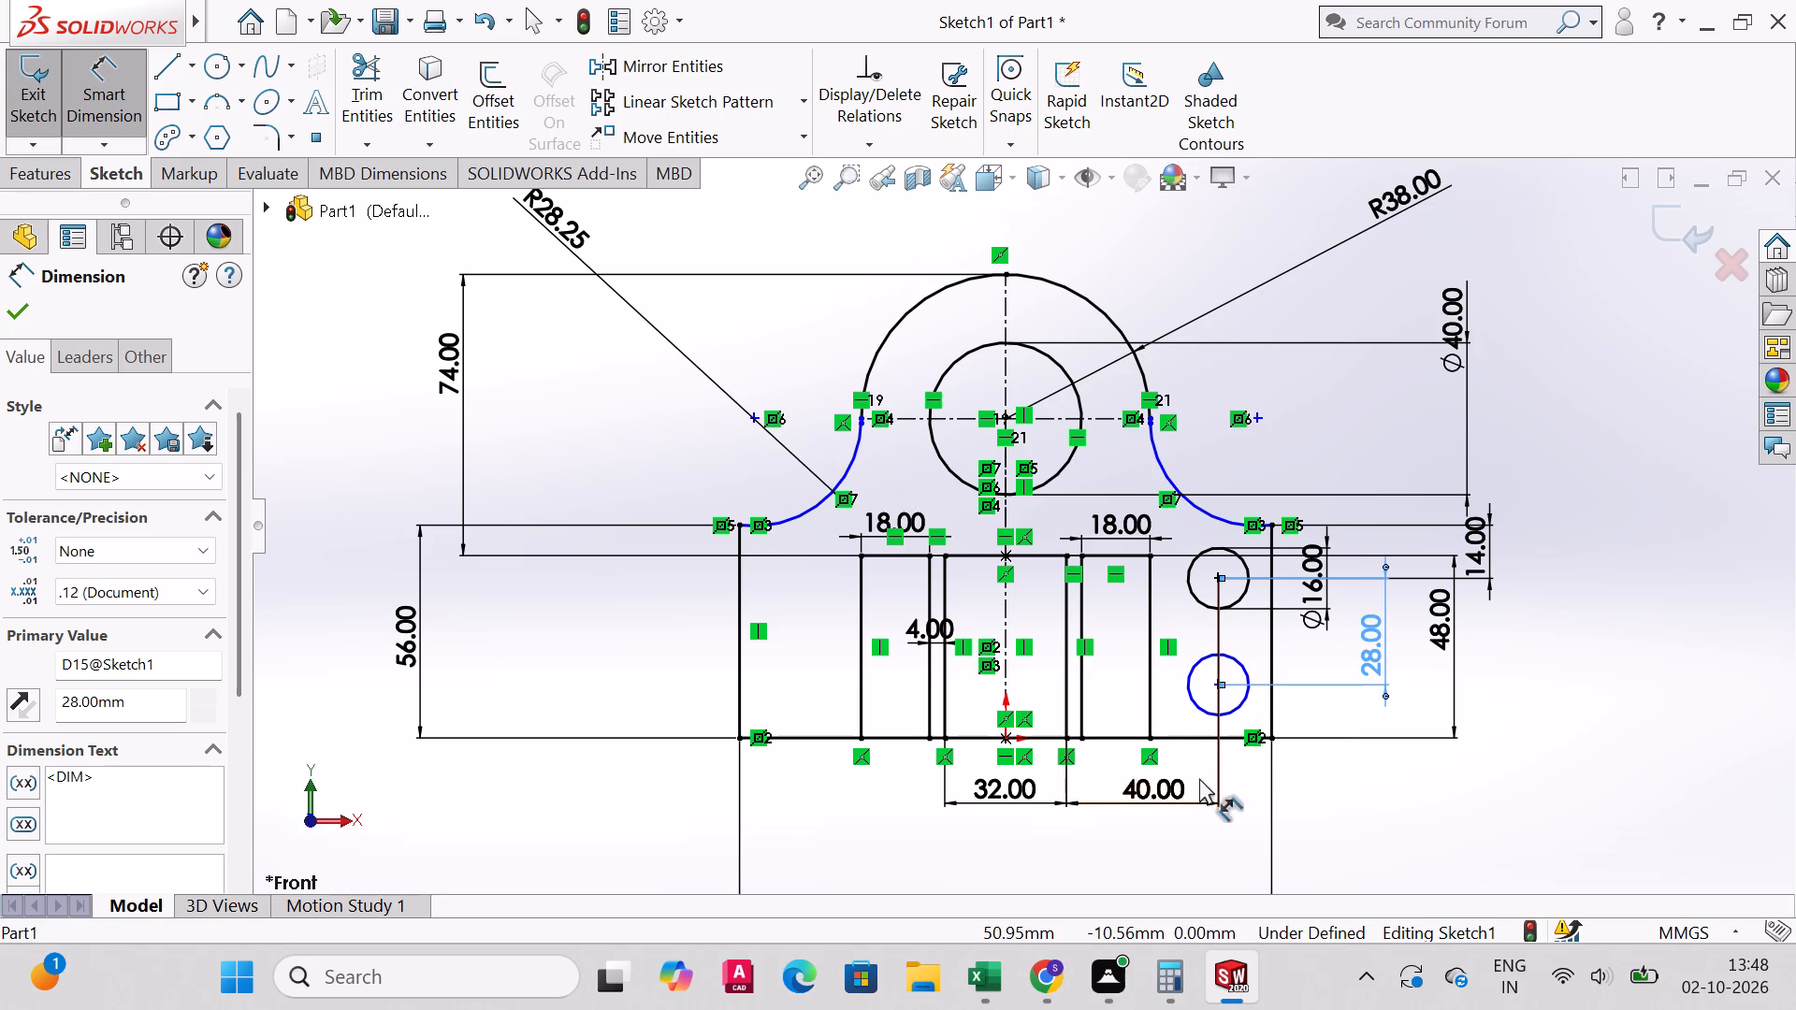
Dimension the horizontal distance from the slot's right wall to the lower circle's centre as 40 mm and finish dimensioning.
left_click(1064, 695)
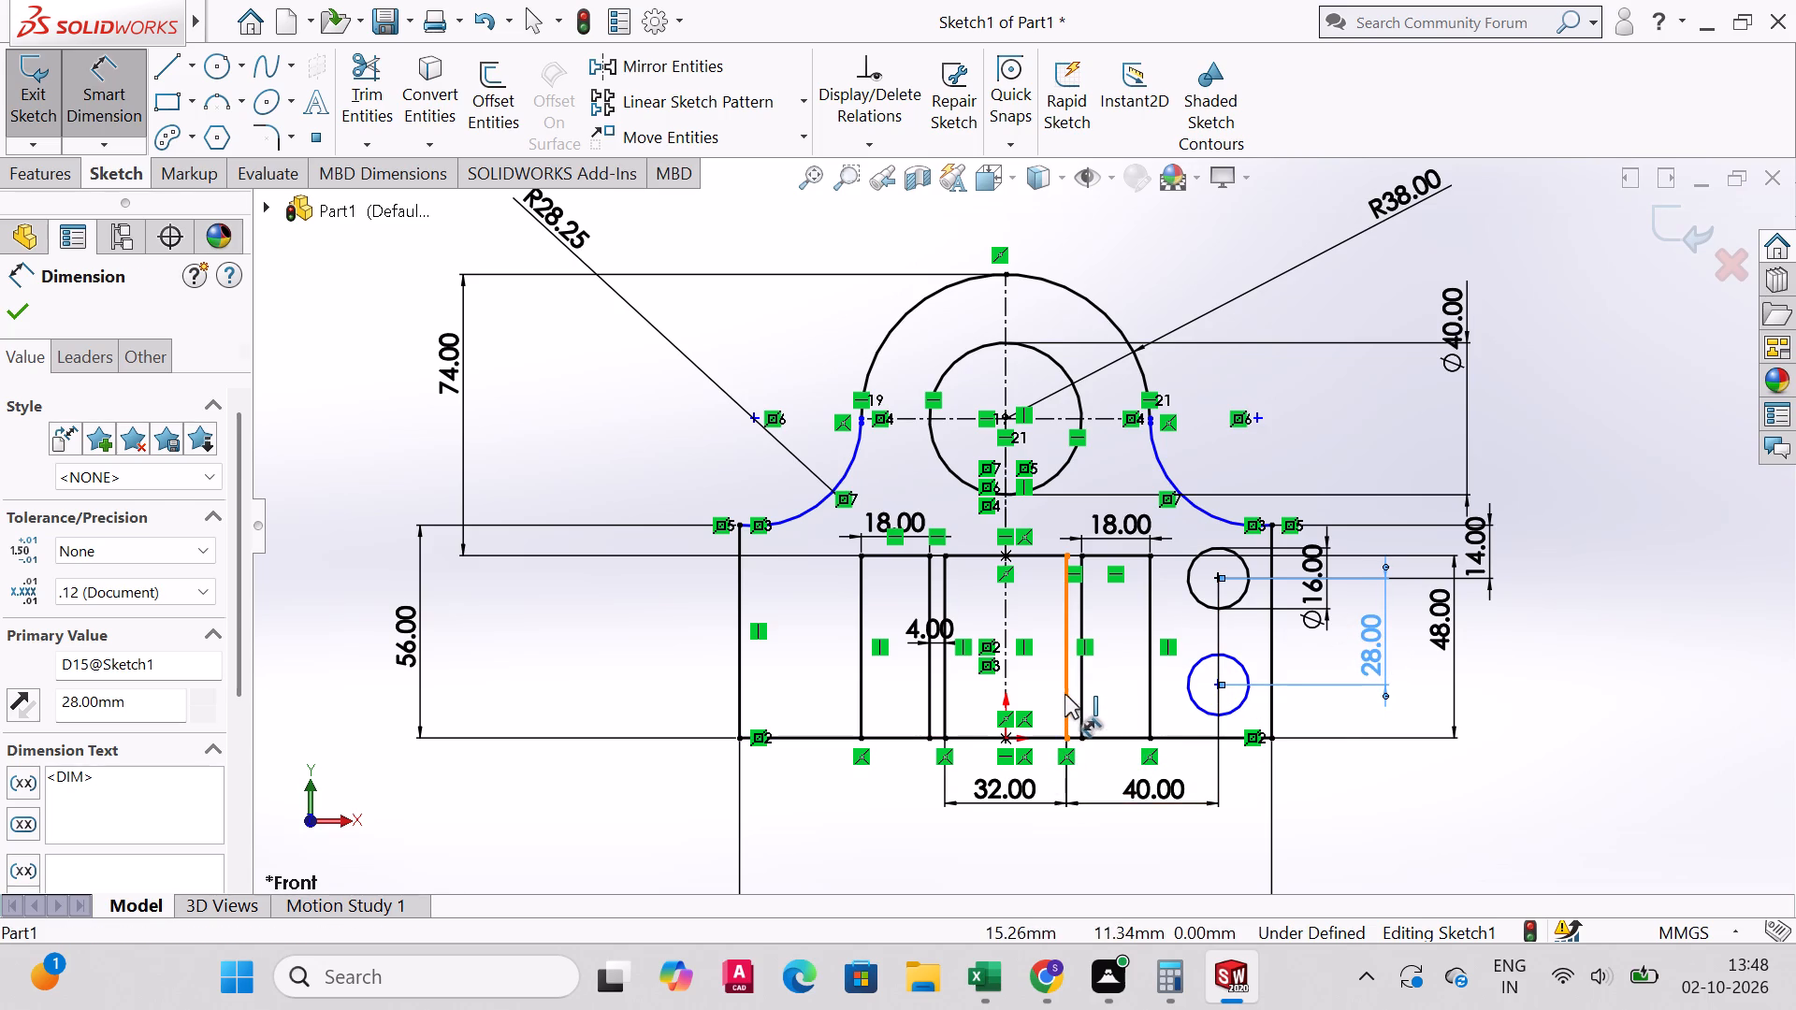
left_click(1220, 684)
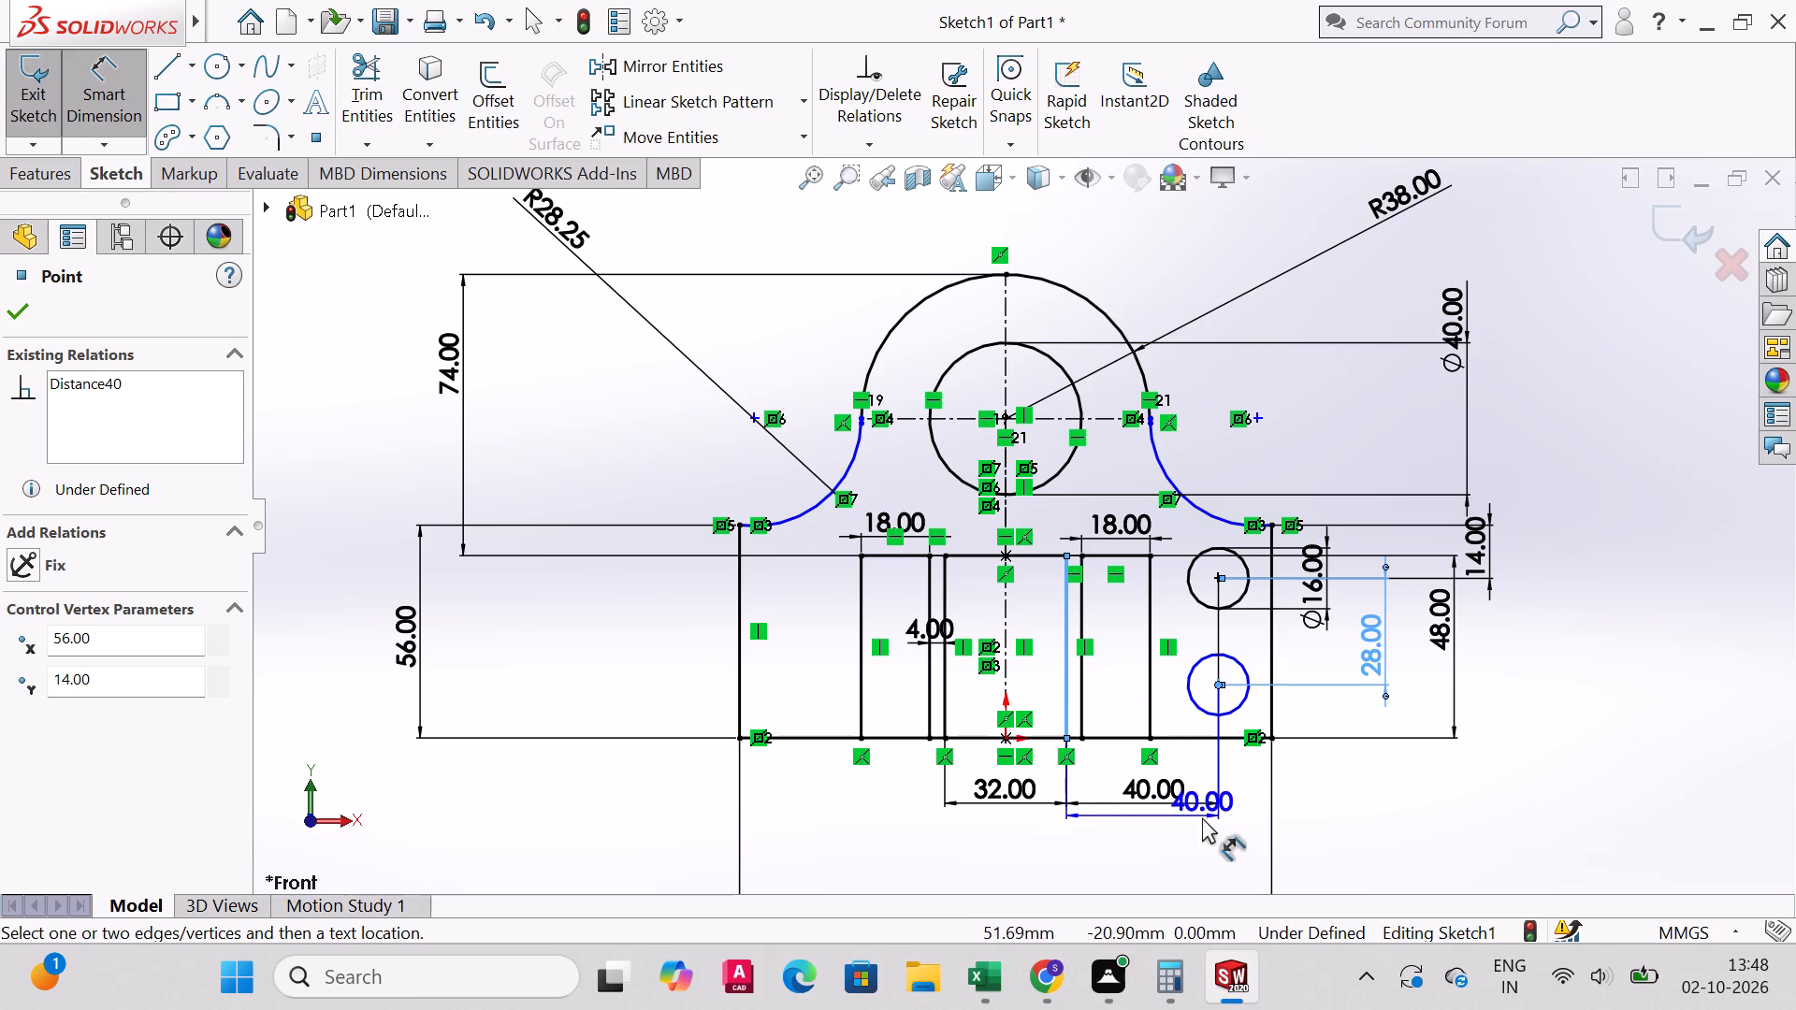
left_click(1154, 830)
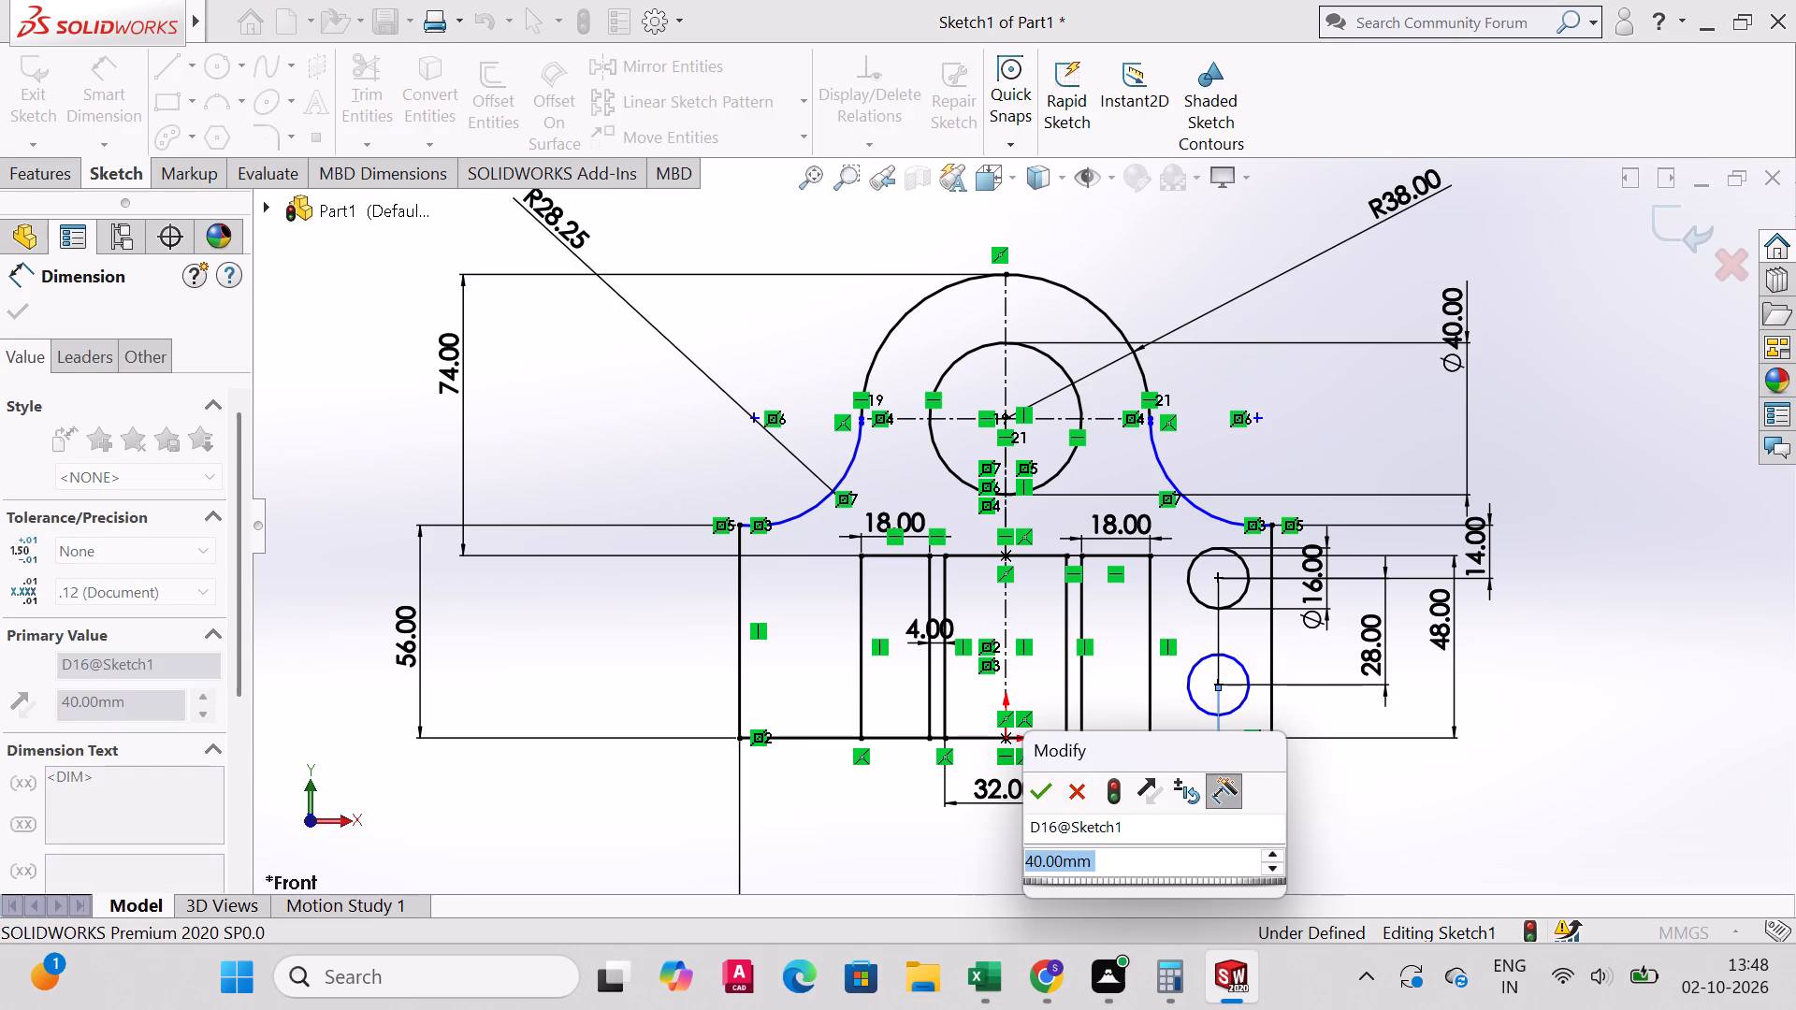
left_click(1042, 798)
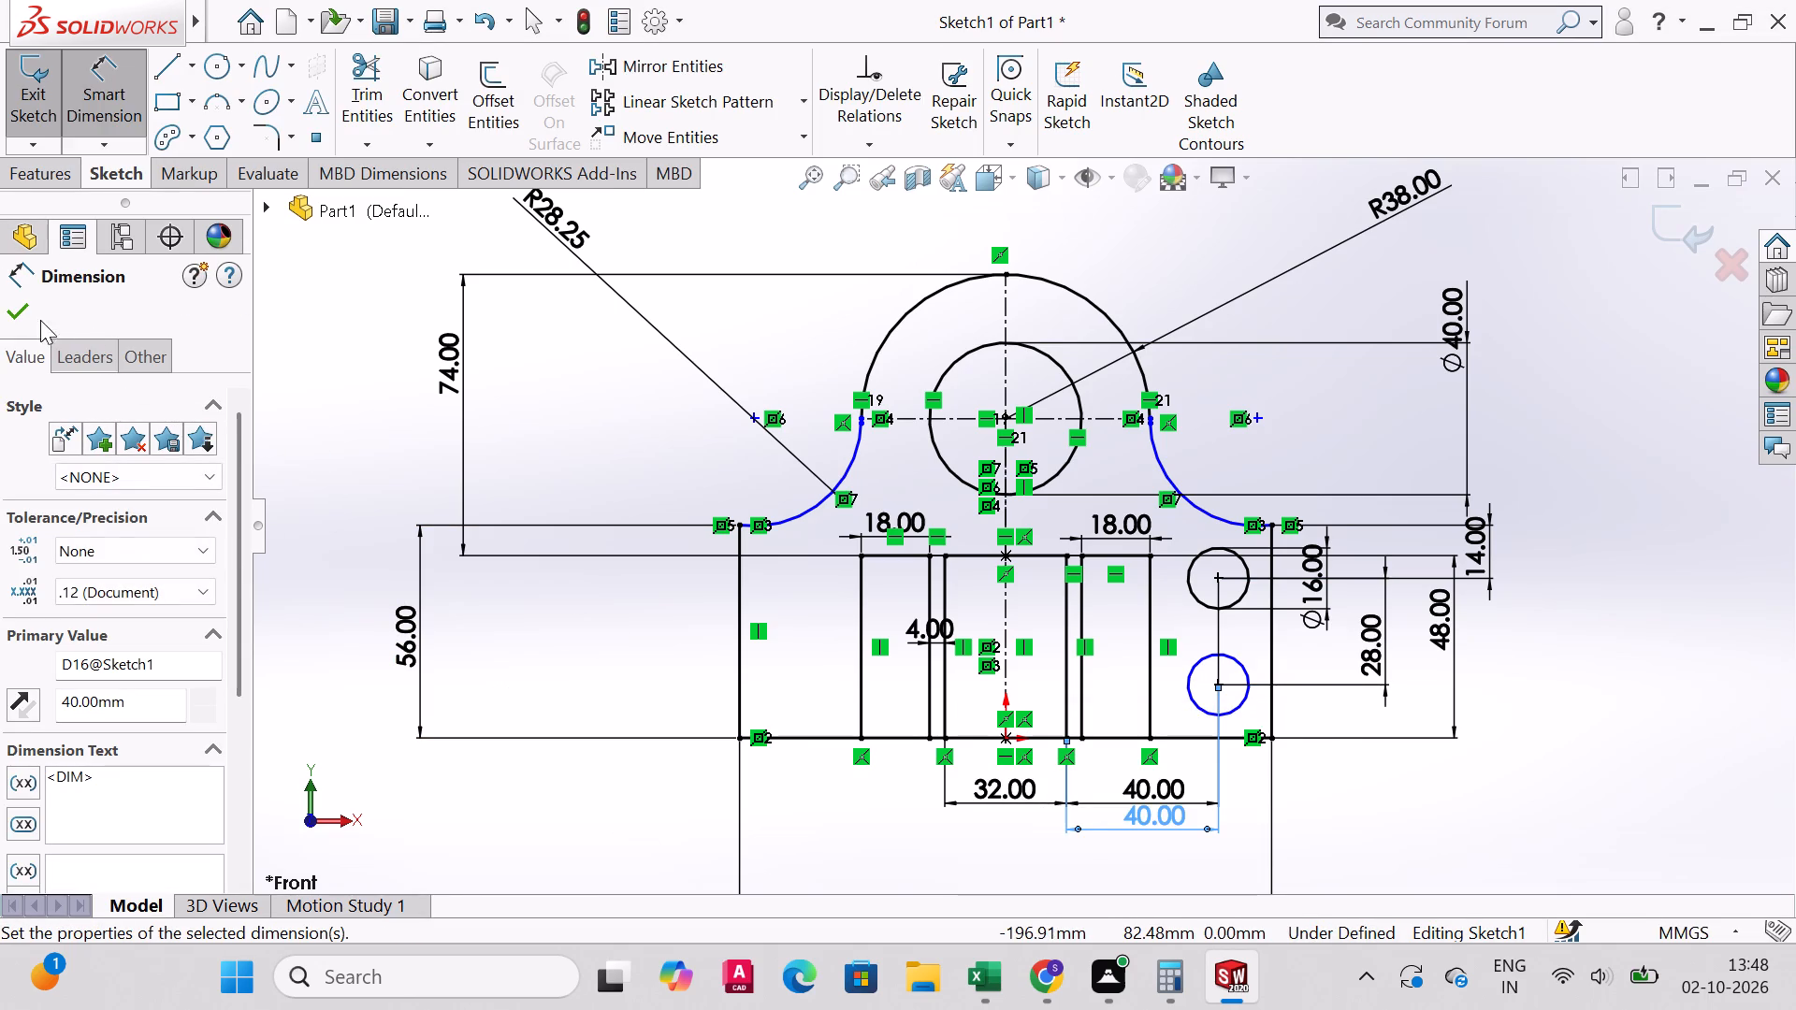
left_click(14, 307)
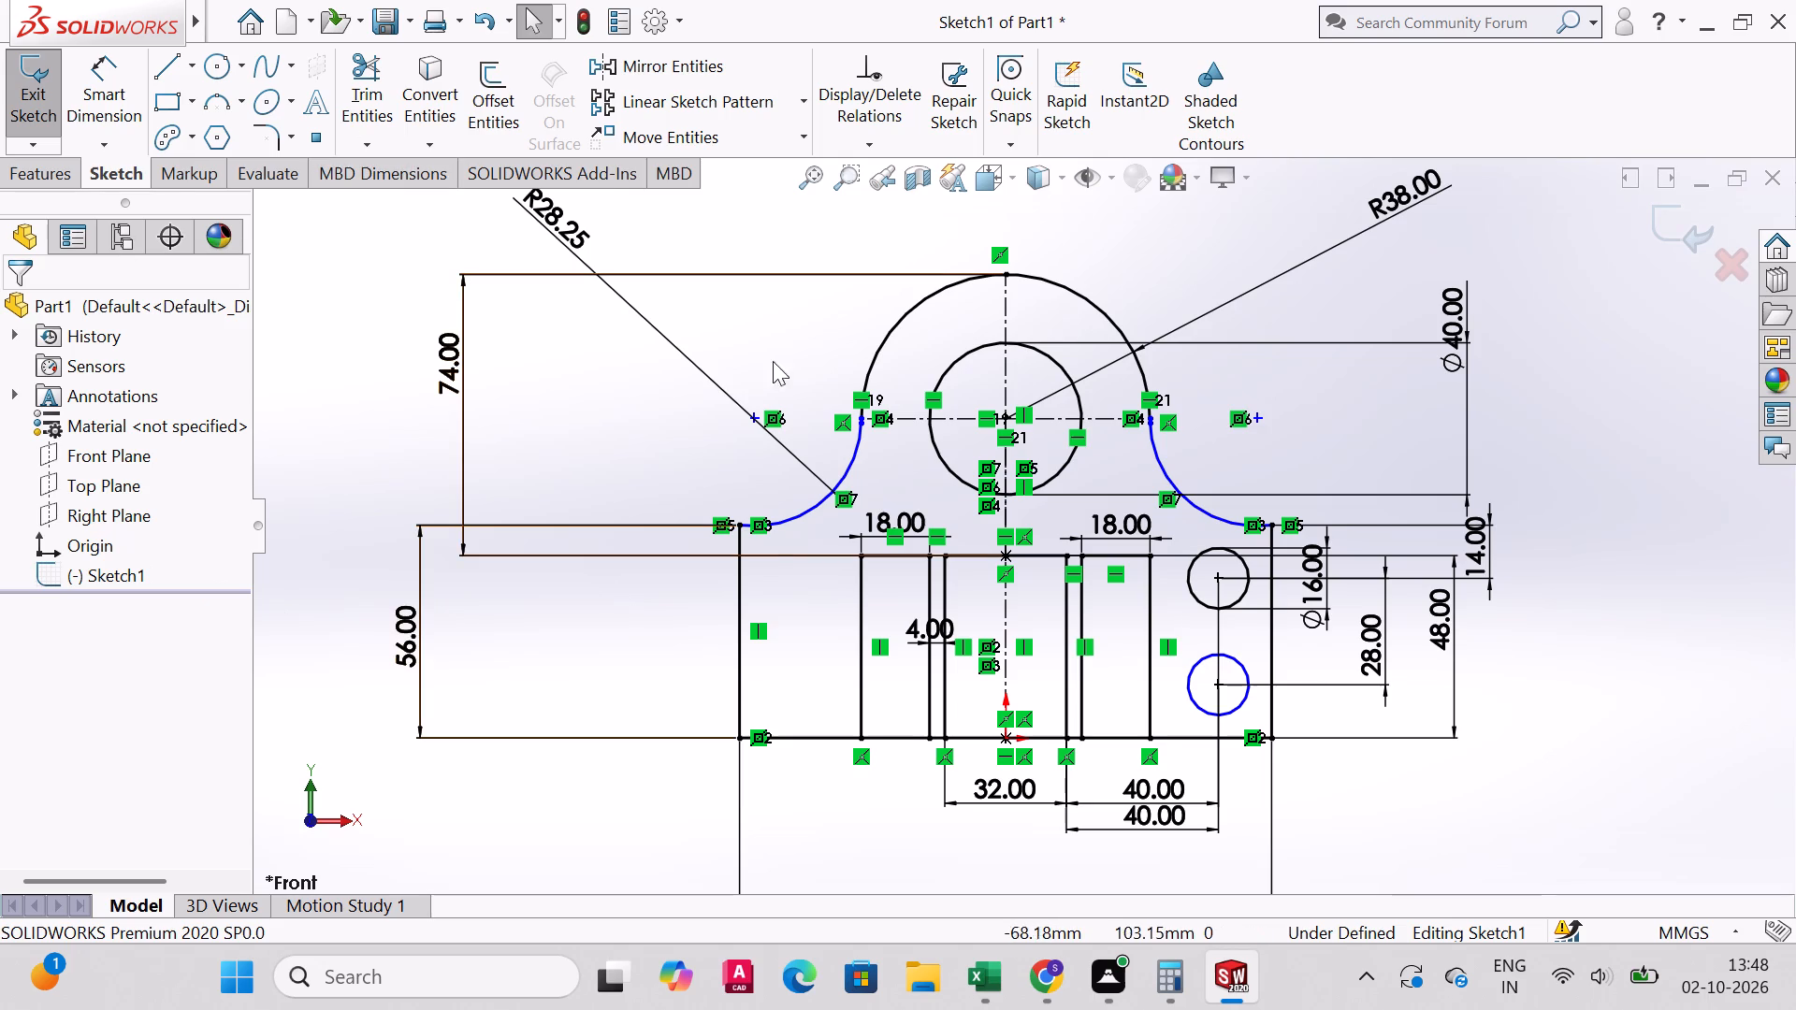
Mirror both 16 mm circles about the vertical centreline to the base's left side, keeping the originals.
left_click(676, 65)
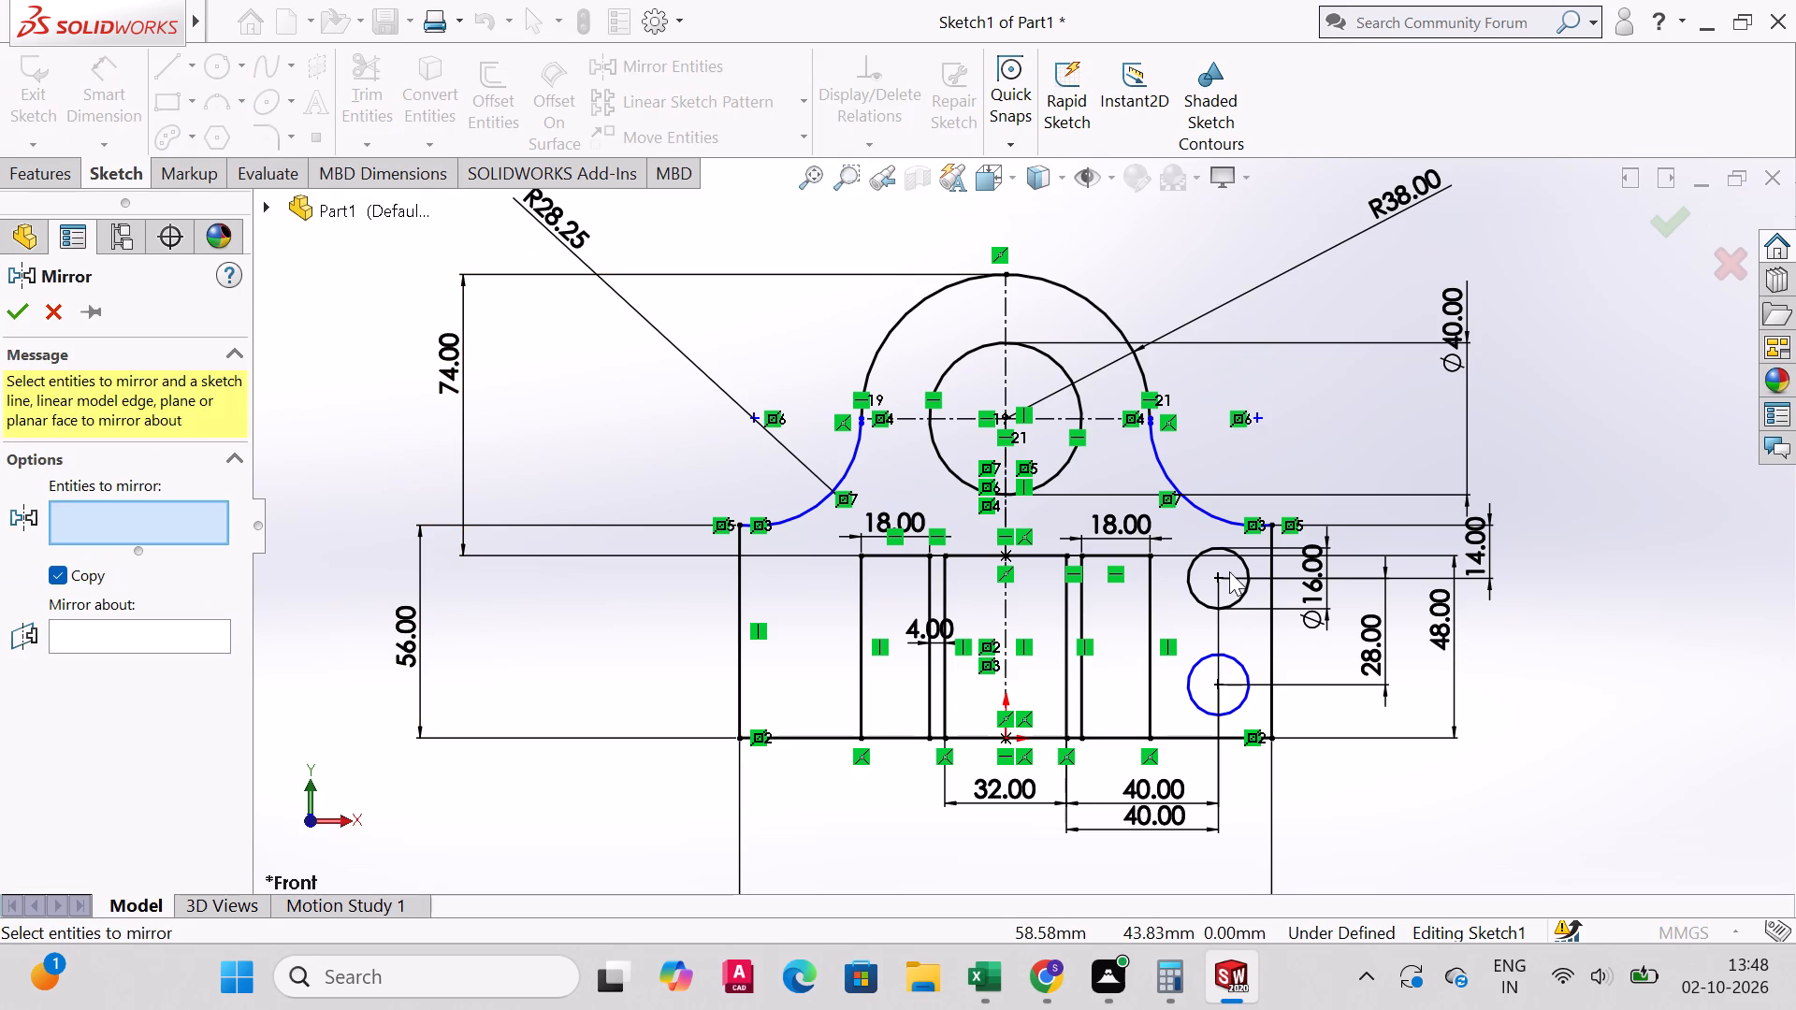
left_click(1193, 598)
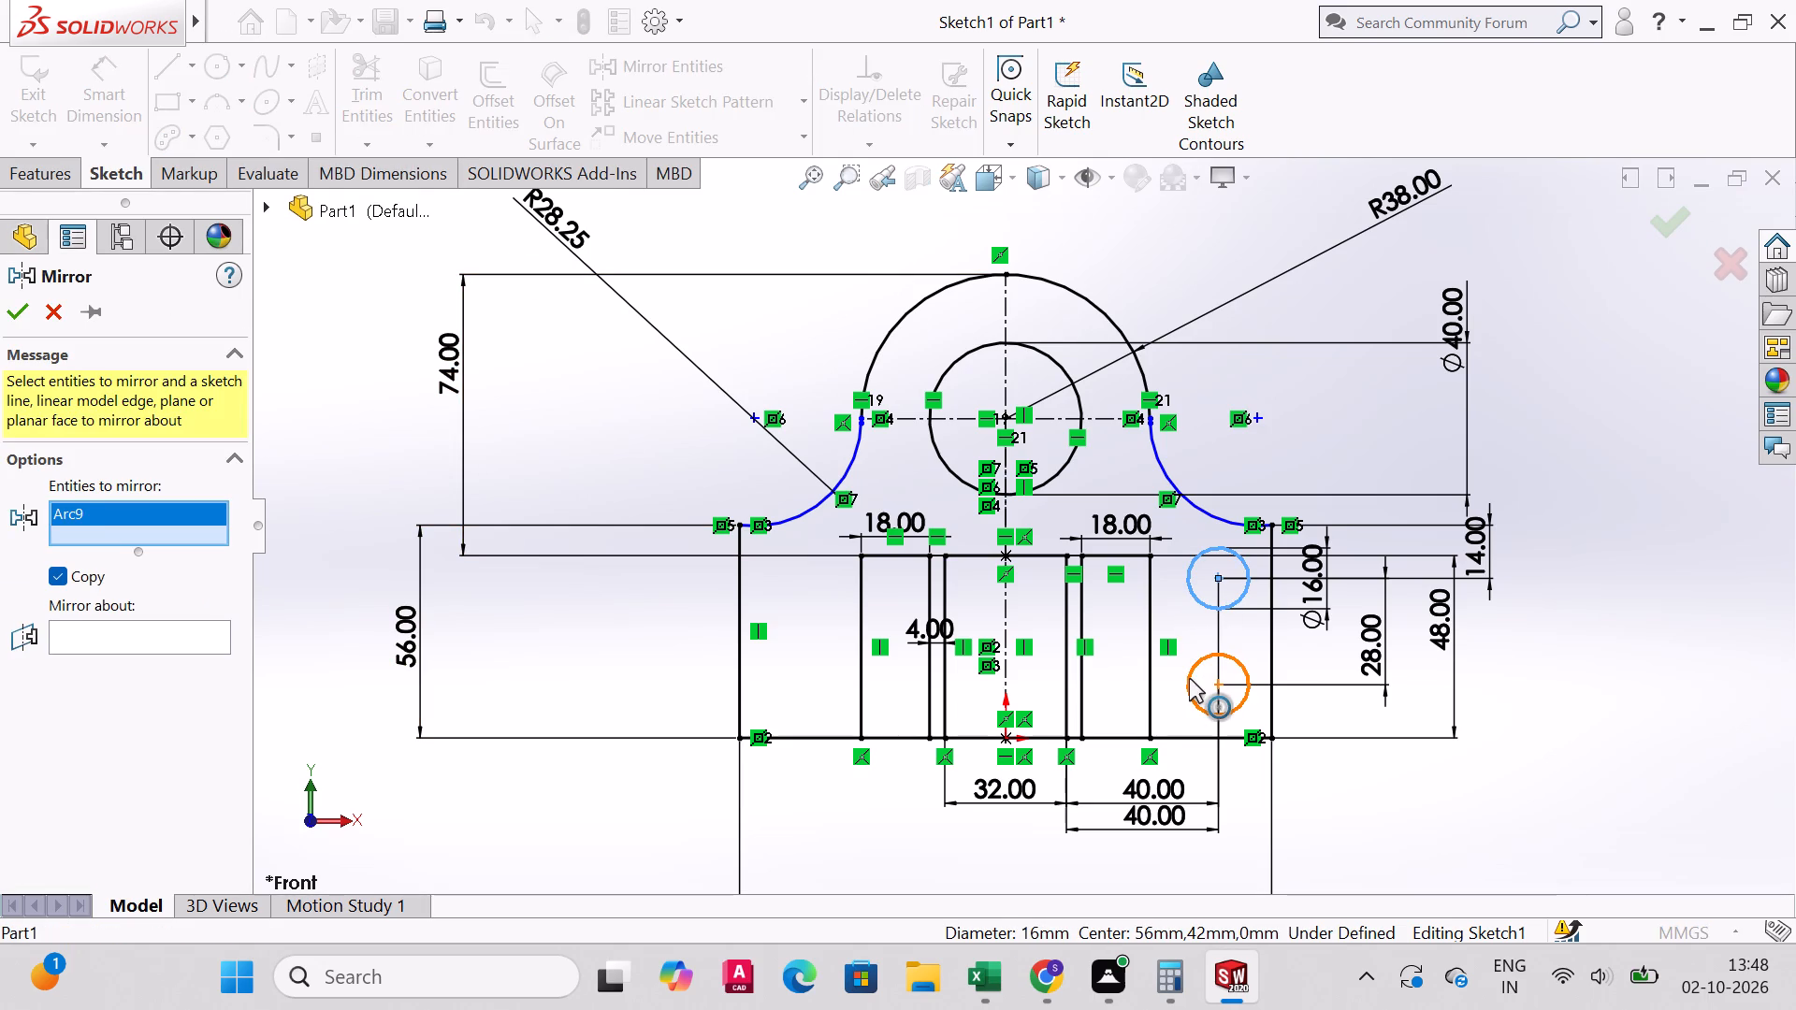
left_click(1189, 678)
left_click(180, 676)
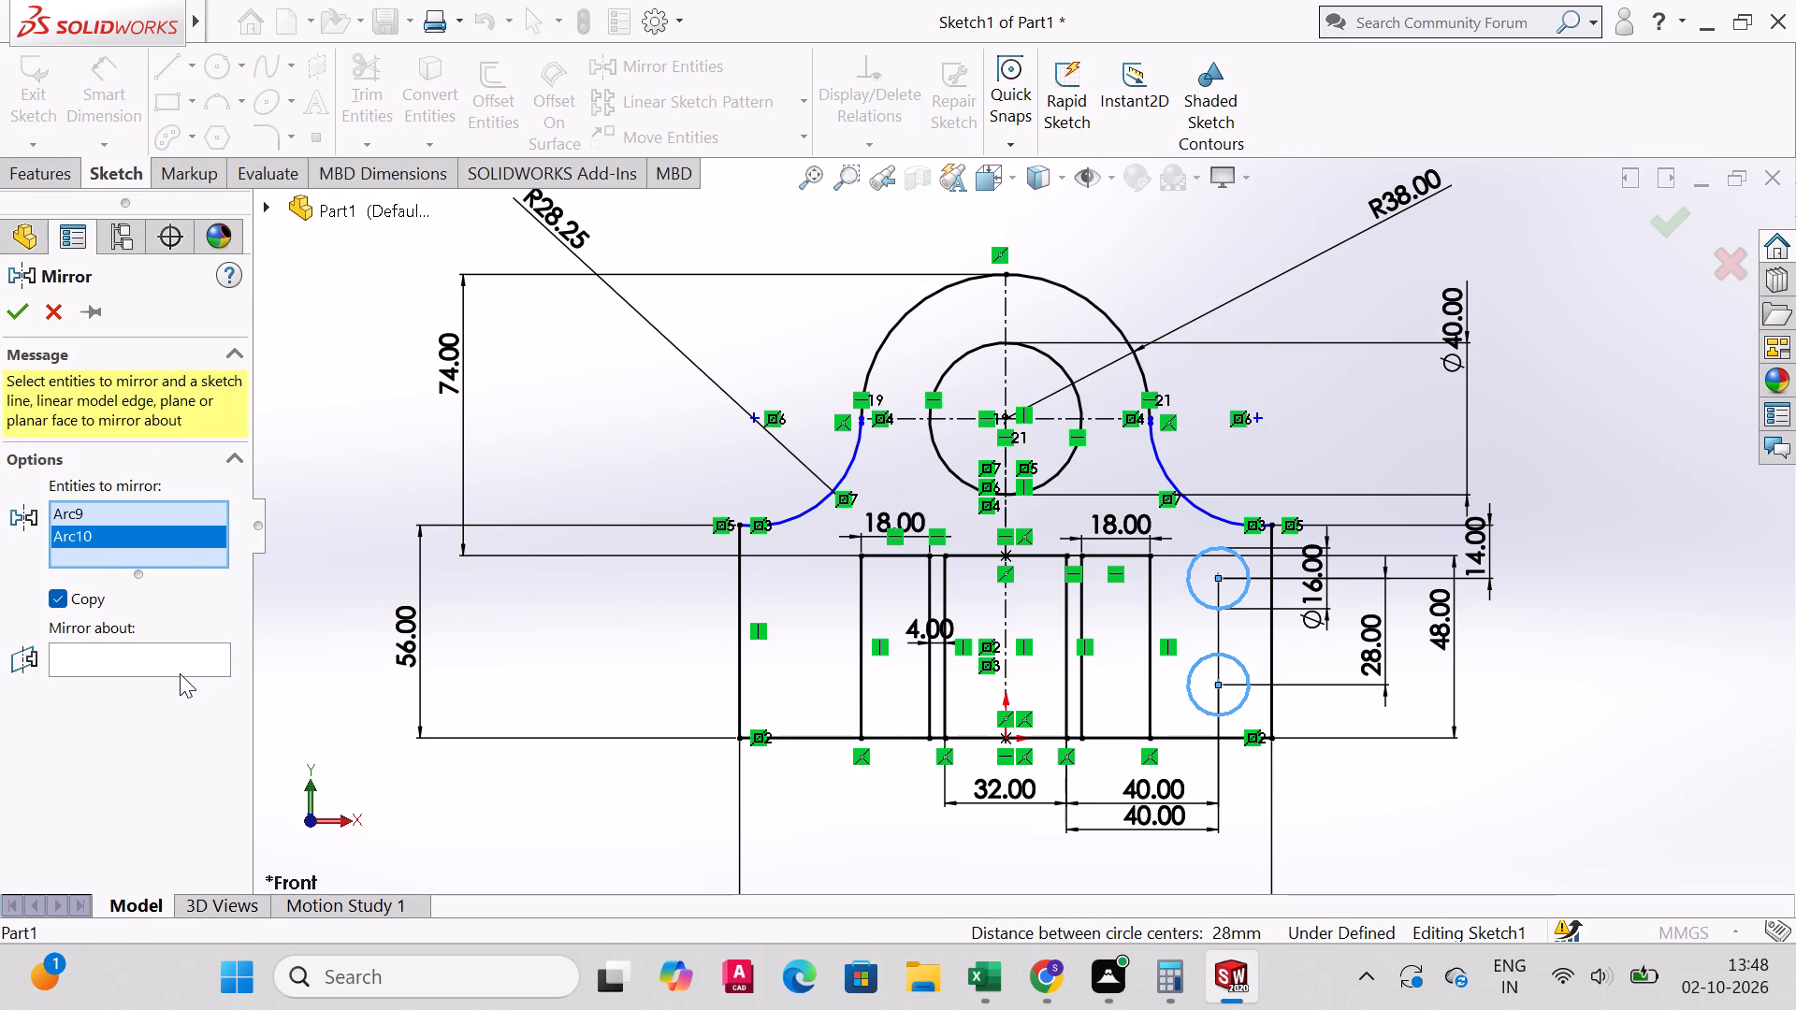
left_click(180, 673)
left_click(180, 665)
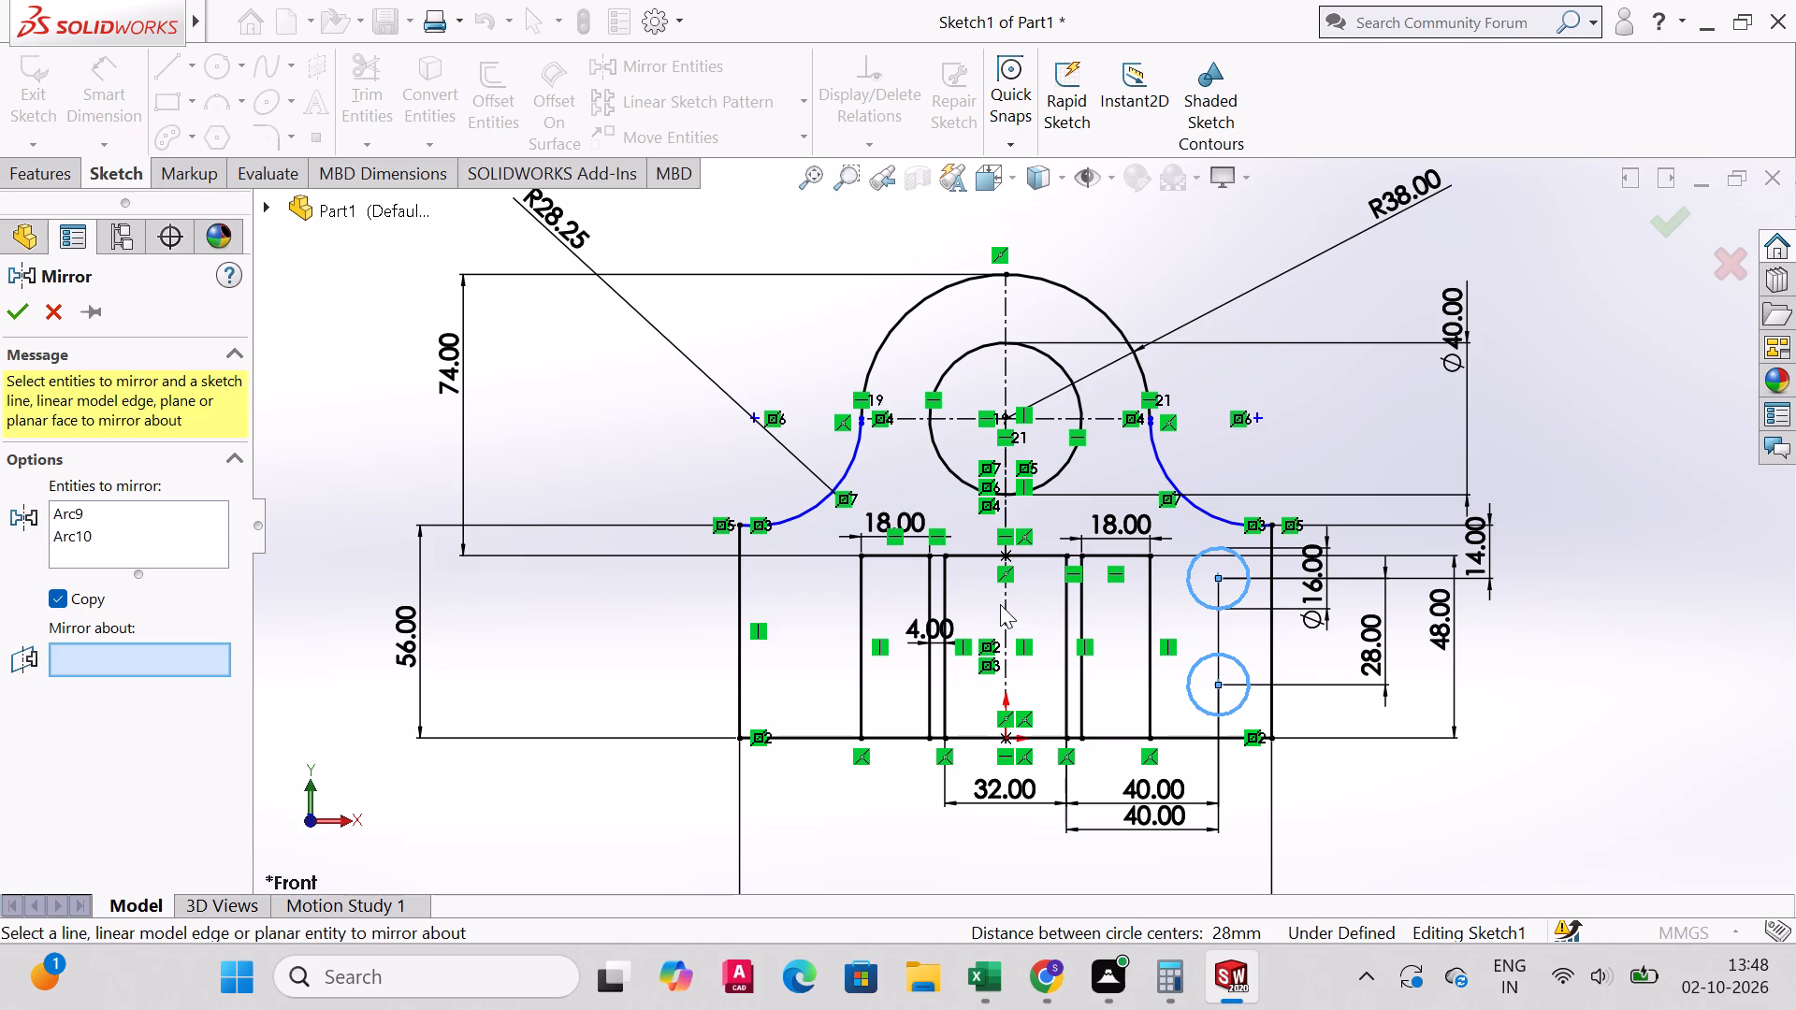
left_click(1000, 604)
left_click(1003, 604)
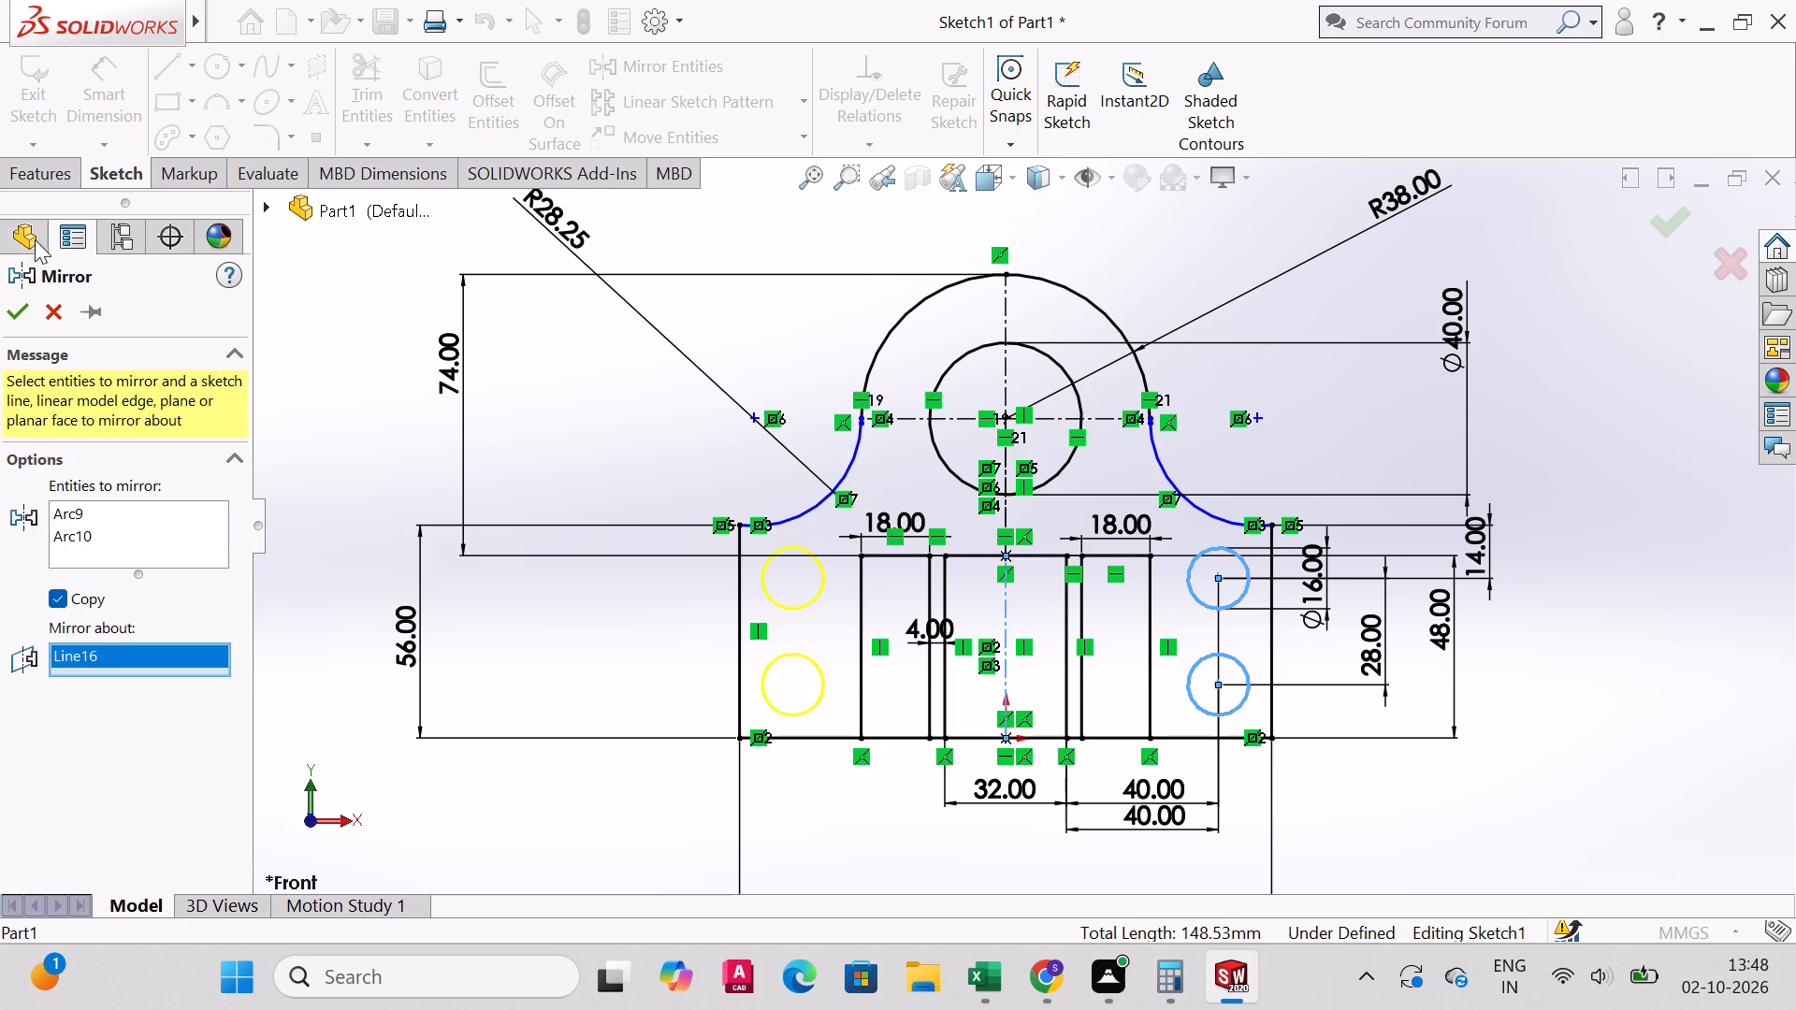
left_click(26, 304)
Exit the completed front-plane profile sketch.
scroll(1175, 610, "up", 2)
scroll(1177, 608, "down", 1)
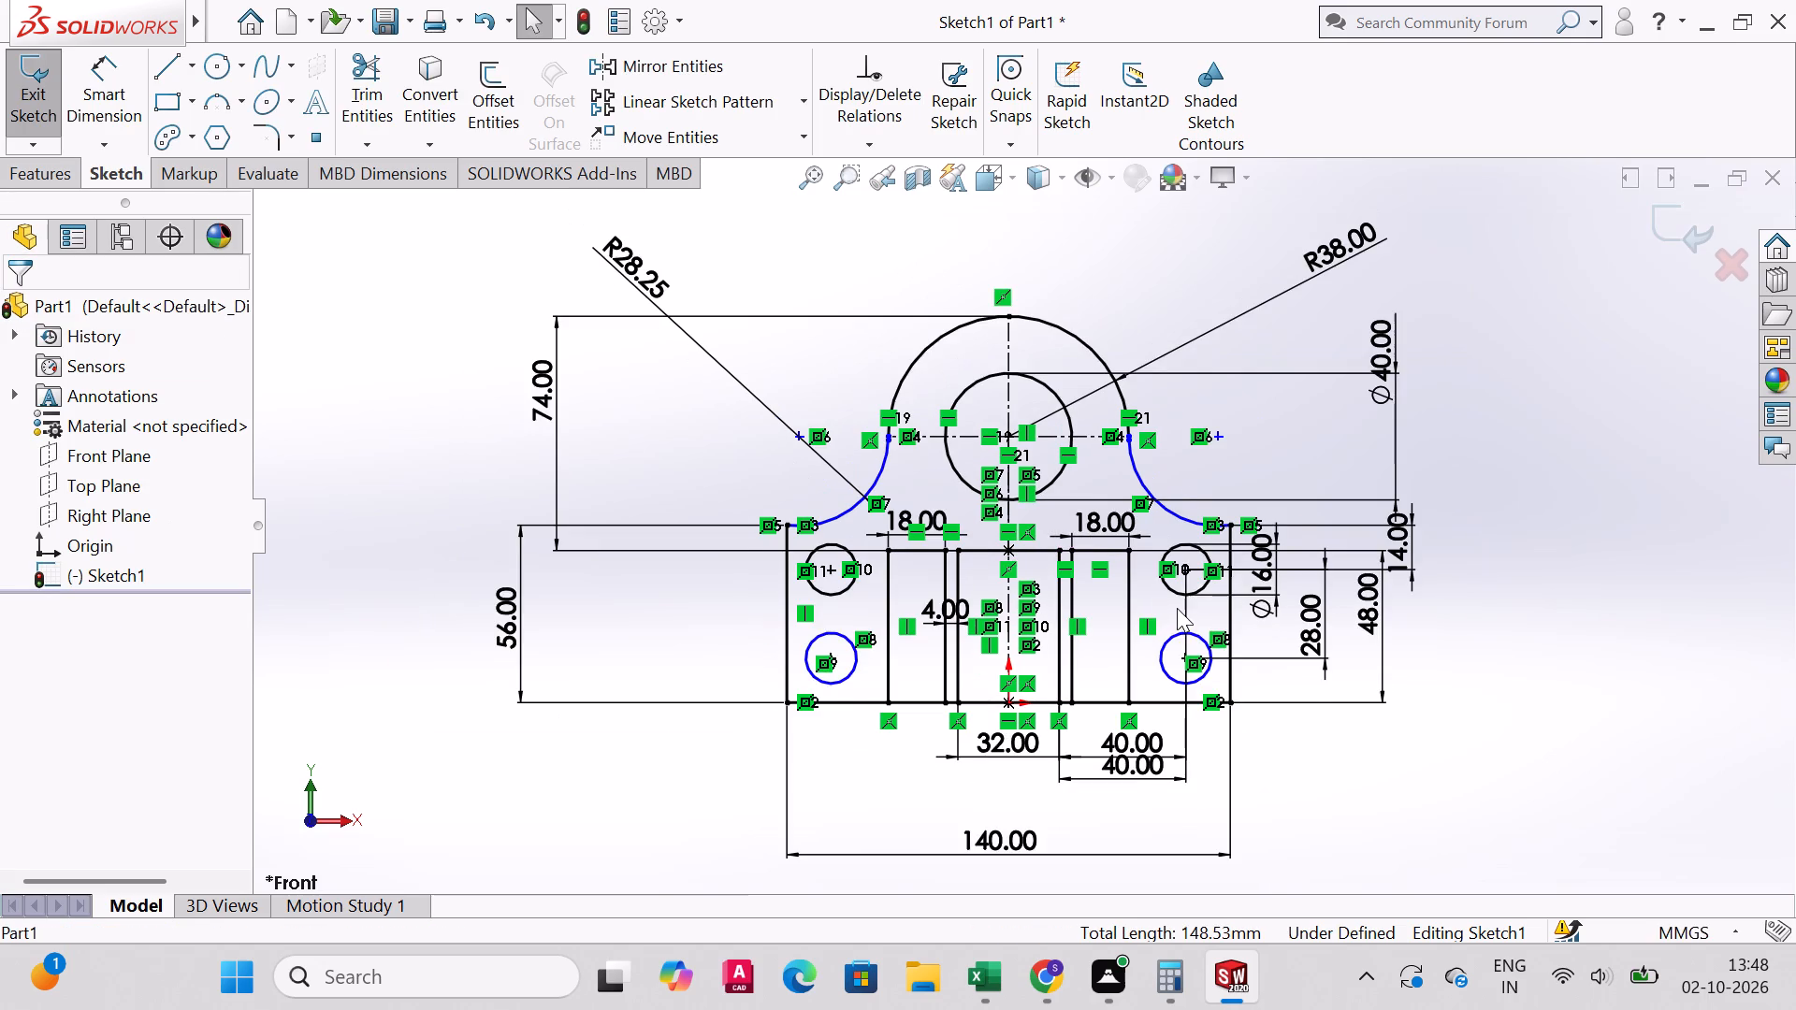
scroll(1177, 608, "down", 1)
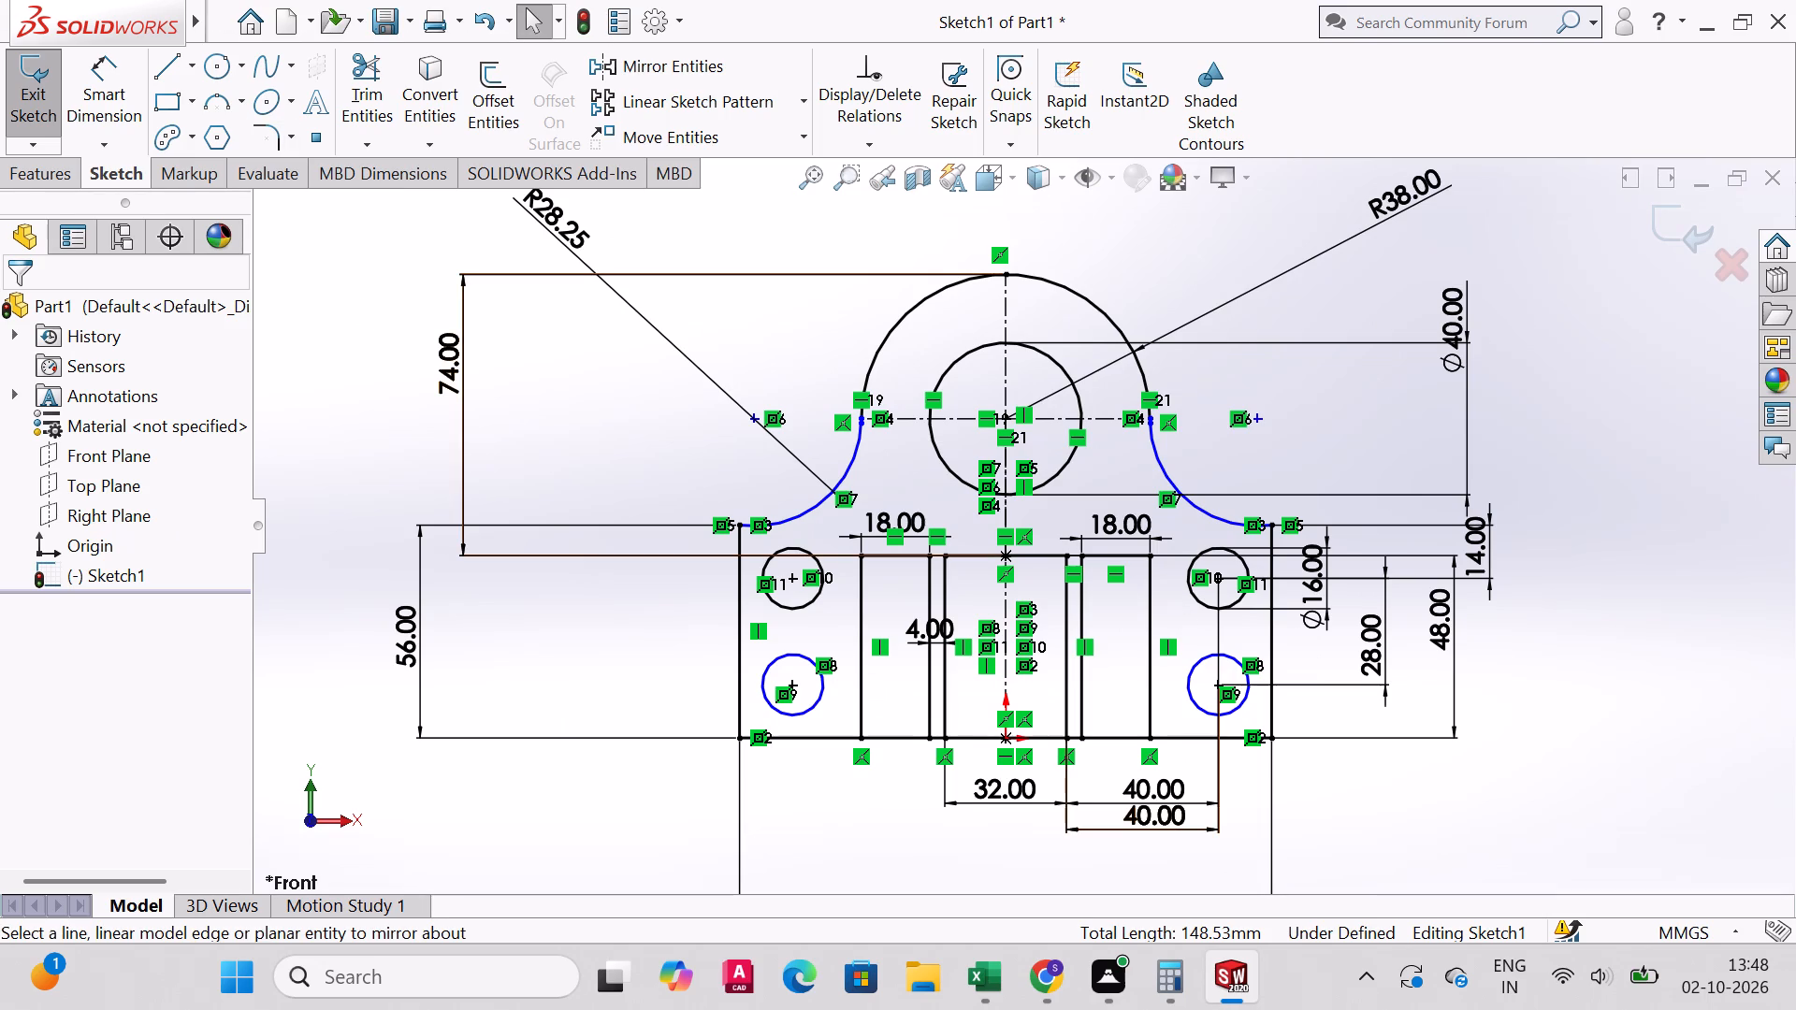
left_click(31, 94)
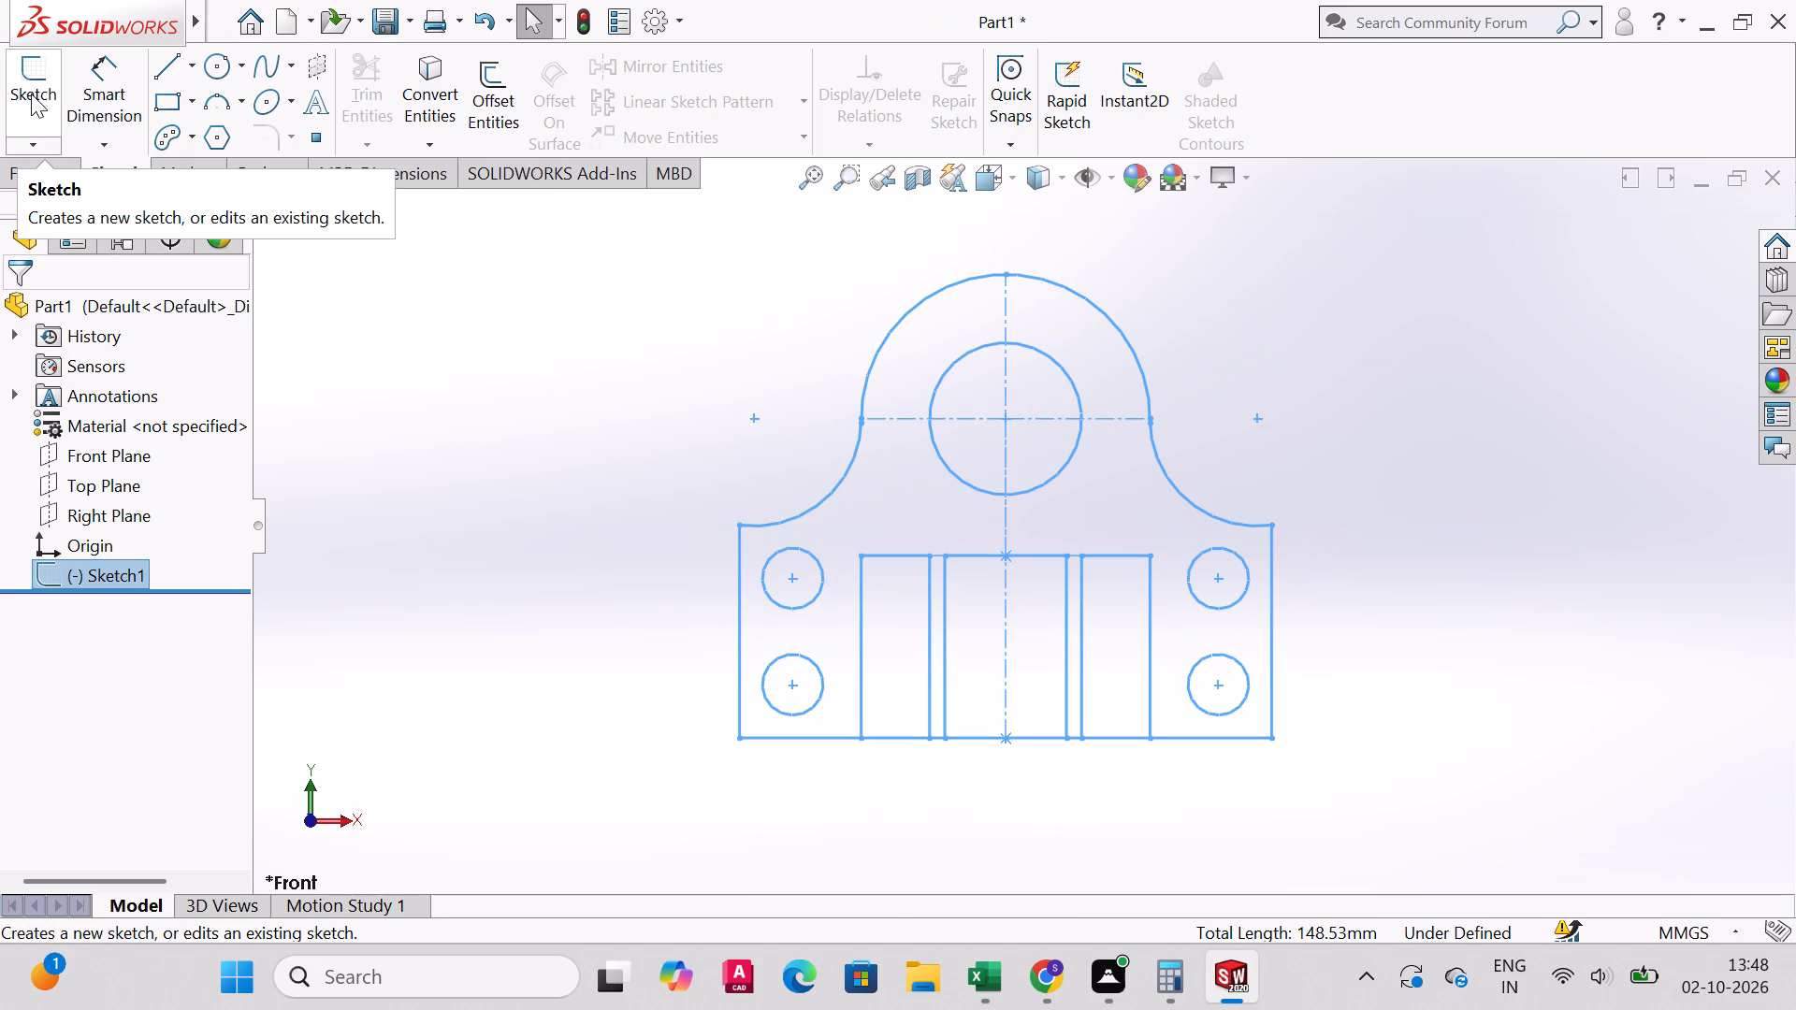
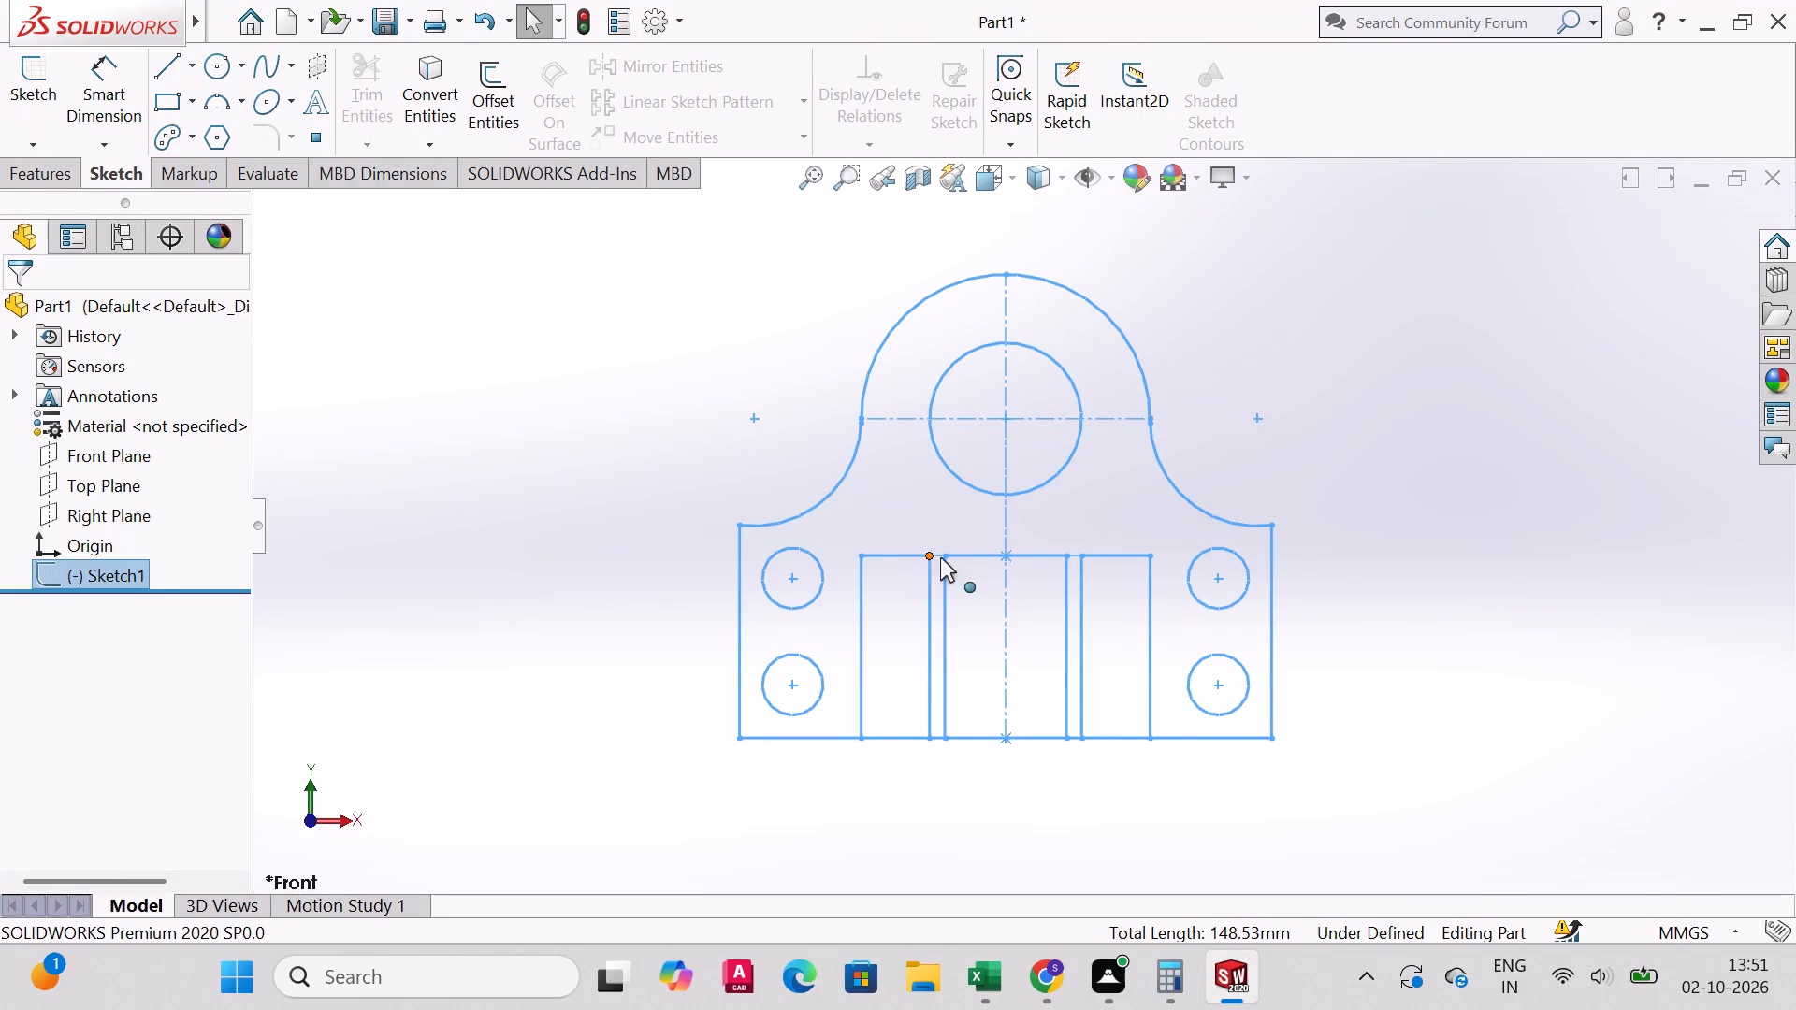
Reopen the profile sketch, trim the short horizontal segments between the centre slot and the two side slots, and exit the sketch.
scroll(963, 553, "up", 2)
scroll(964, 553, "down", 5)
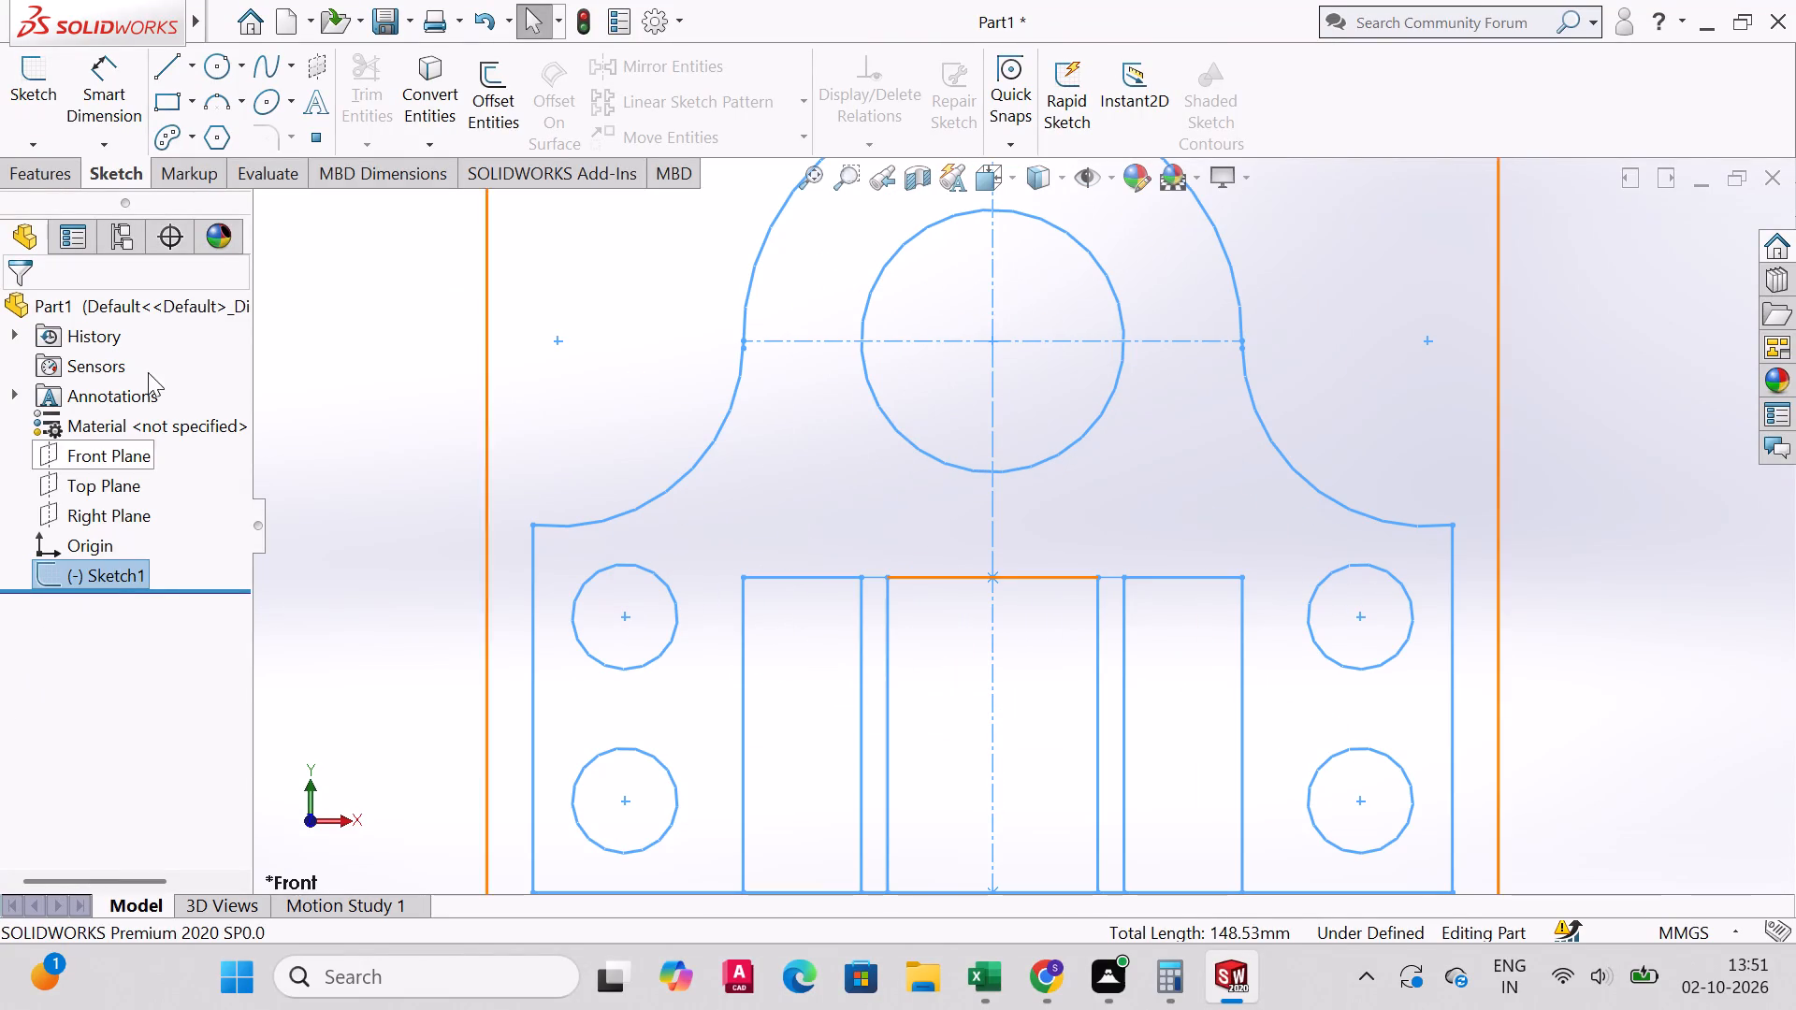
left_click(39, 107)
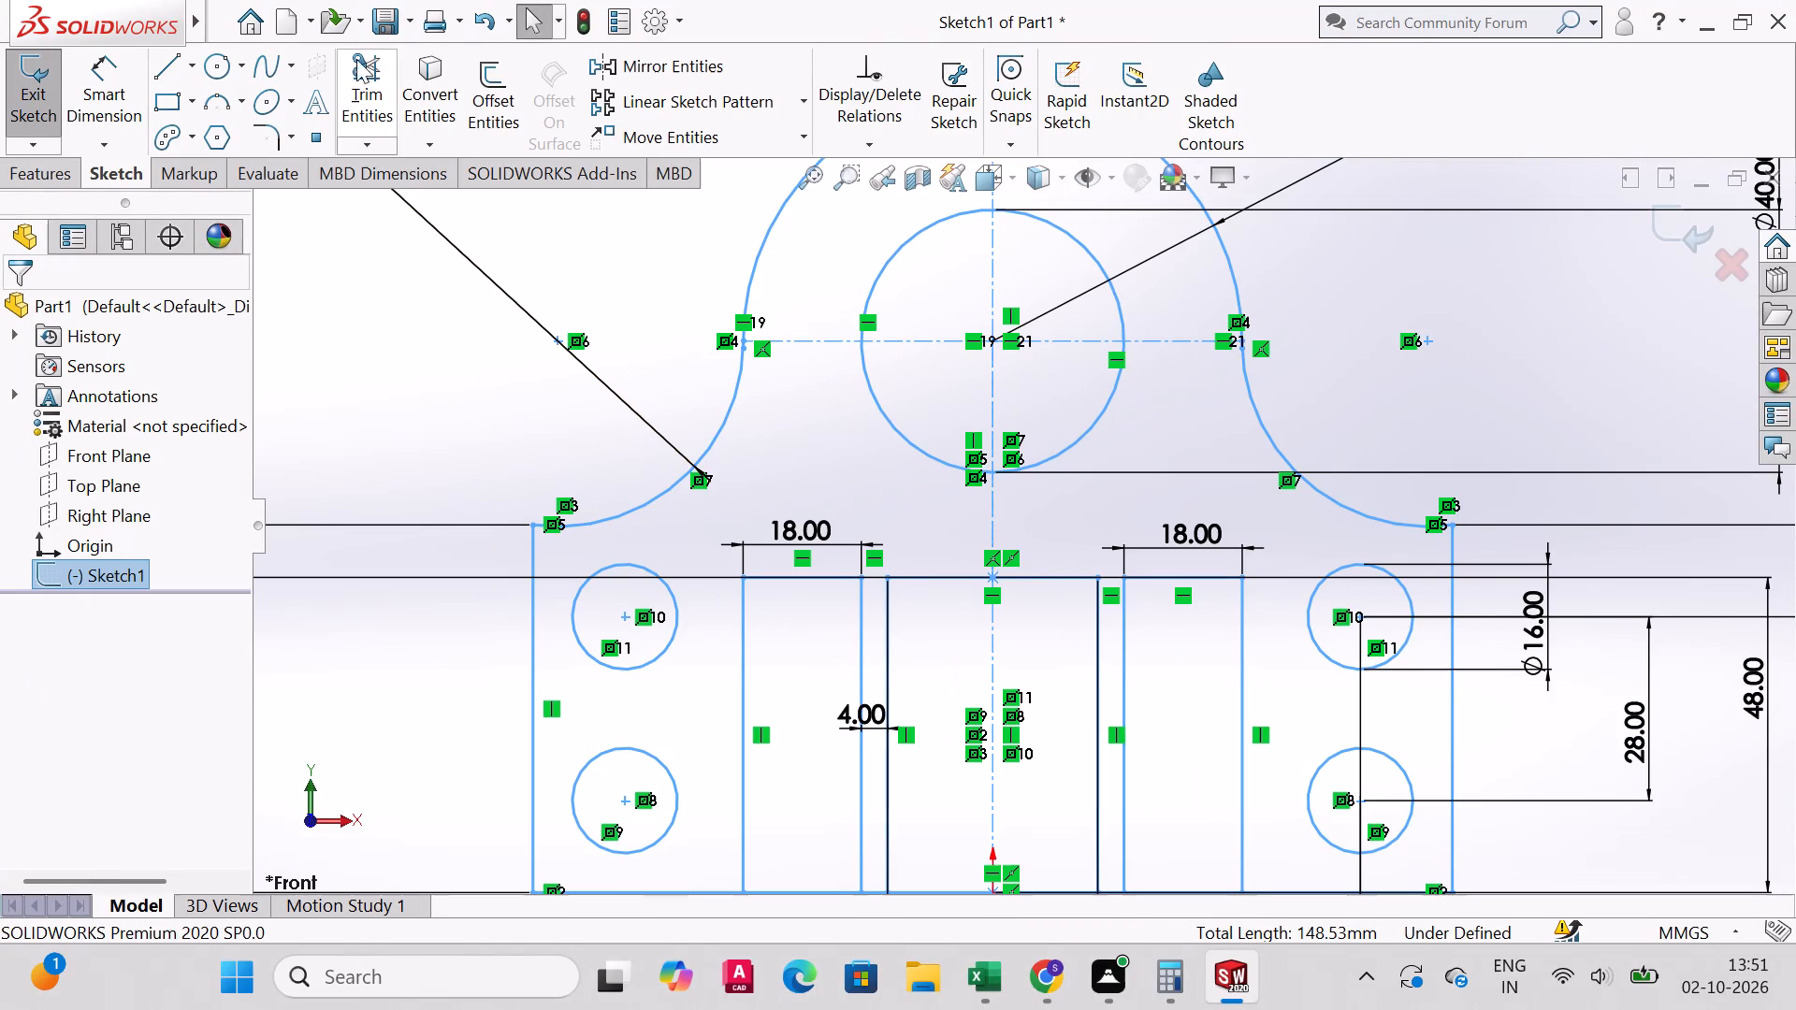
left_click(361, 36)
left_click(395, 310)
left_click(373, 64)
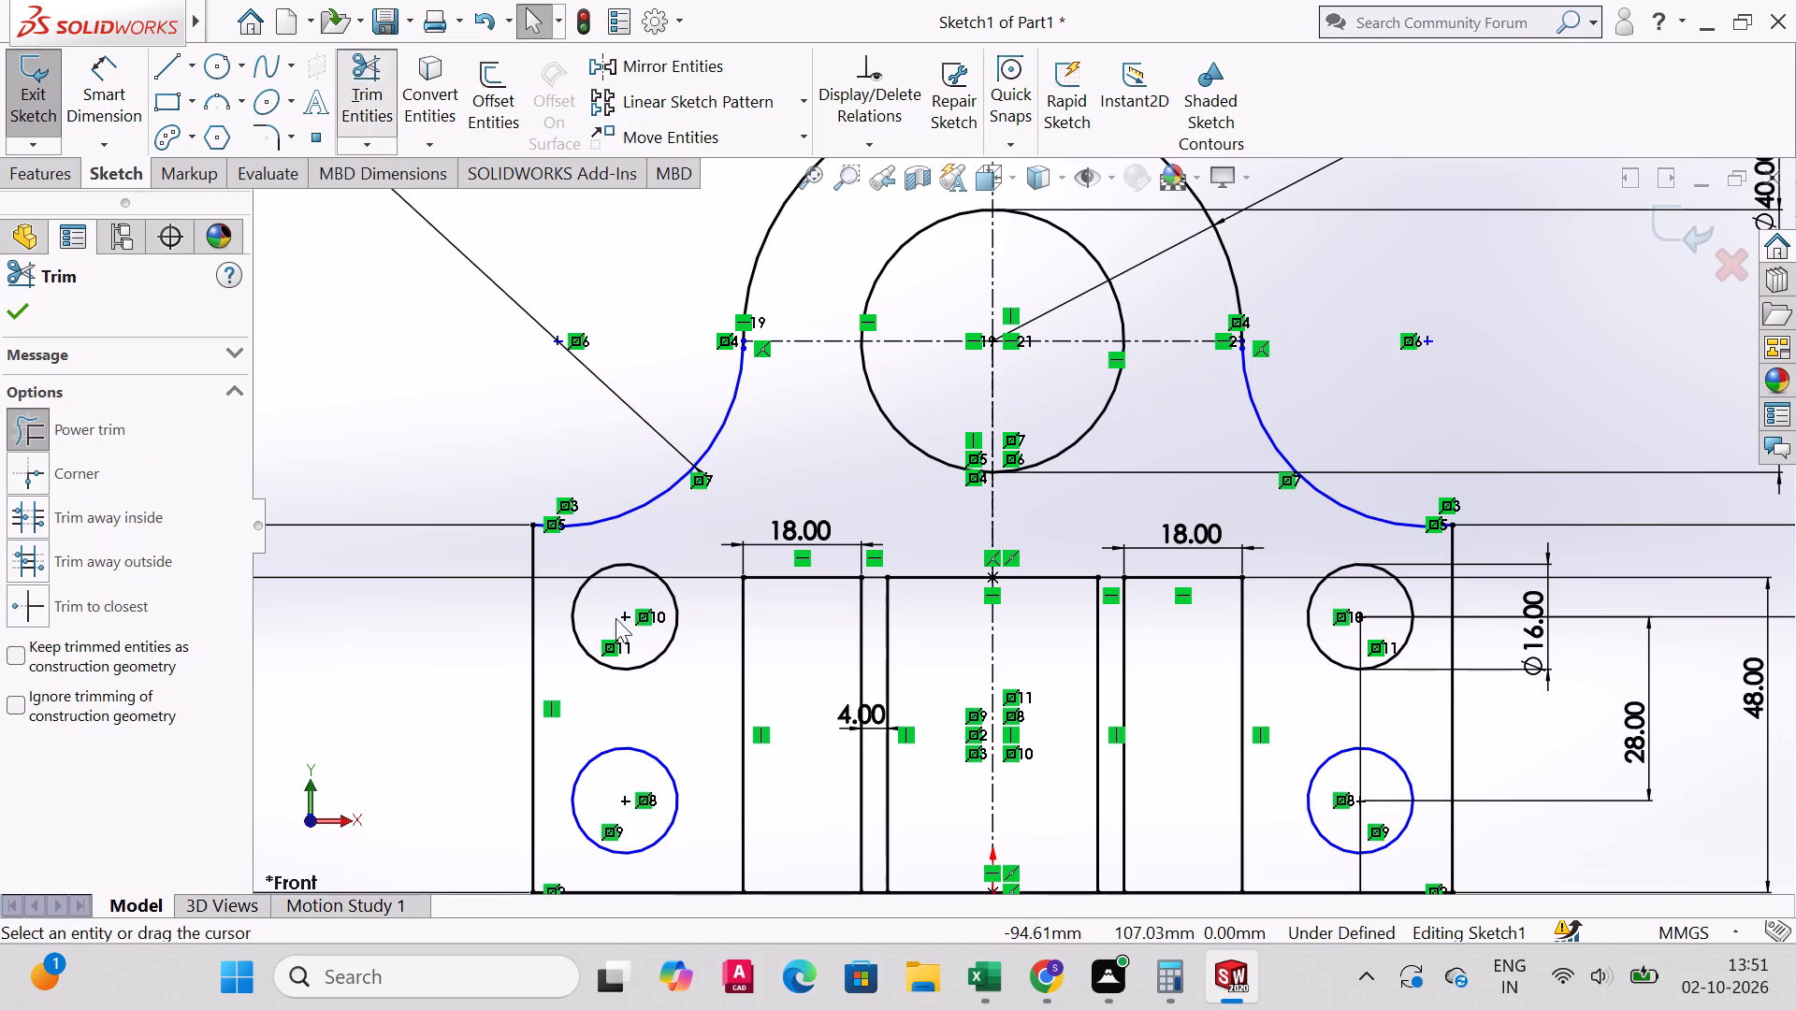
left_click_drag(872, 568, 872, 587)
left_click_drag(875, 568, 875, 594)
left_click_drag(876, 561, 876, 585)
left_click_drag(1107, 564, 1112, 584)
left_click_drag(1110, 568, 1110, 587)
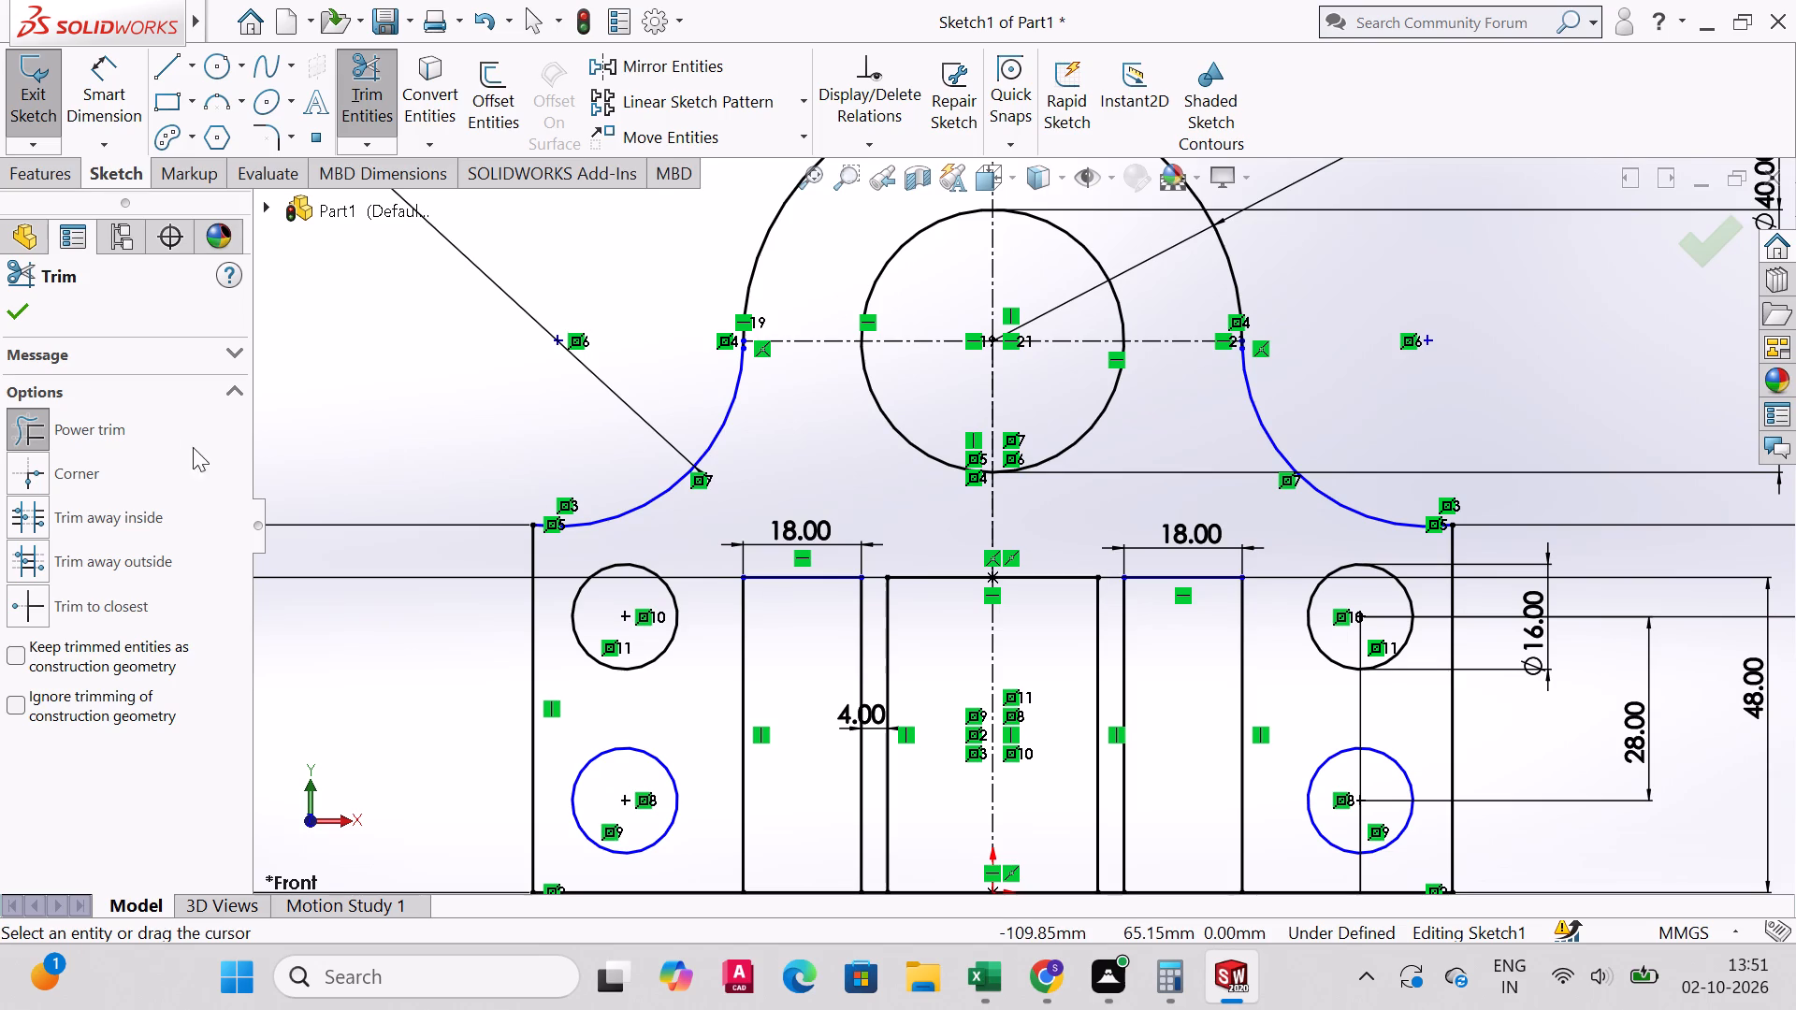
left_click(15, 319)
left_click(29, 103)
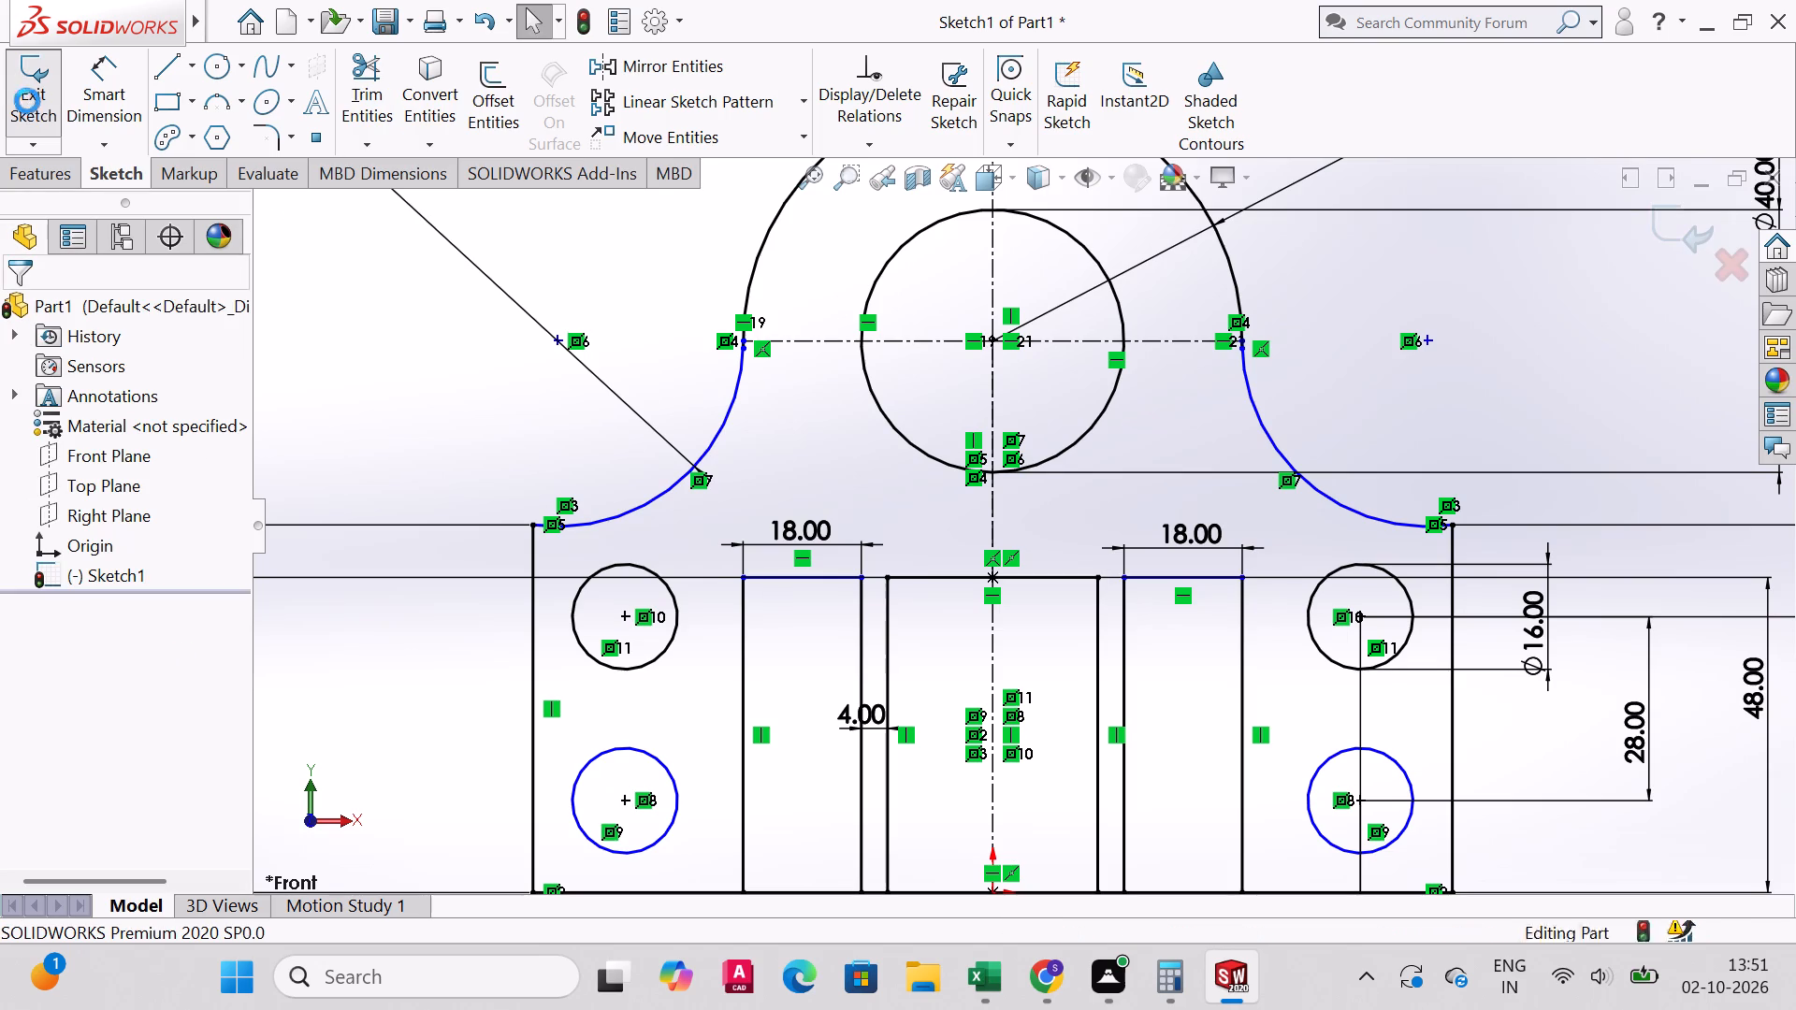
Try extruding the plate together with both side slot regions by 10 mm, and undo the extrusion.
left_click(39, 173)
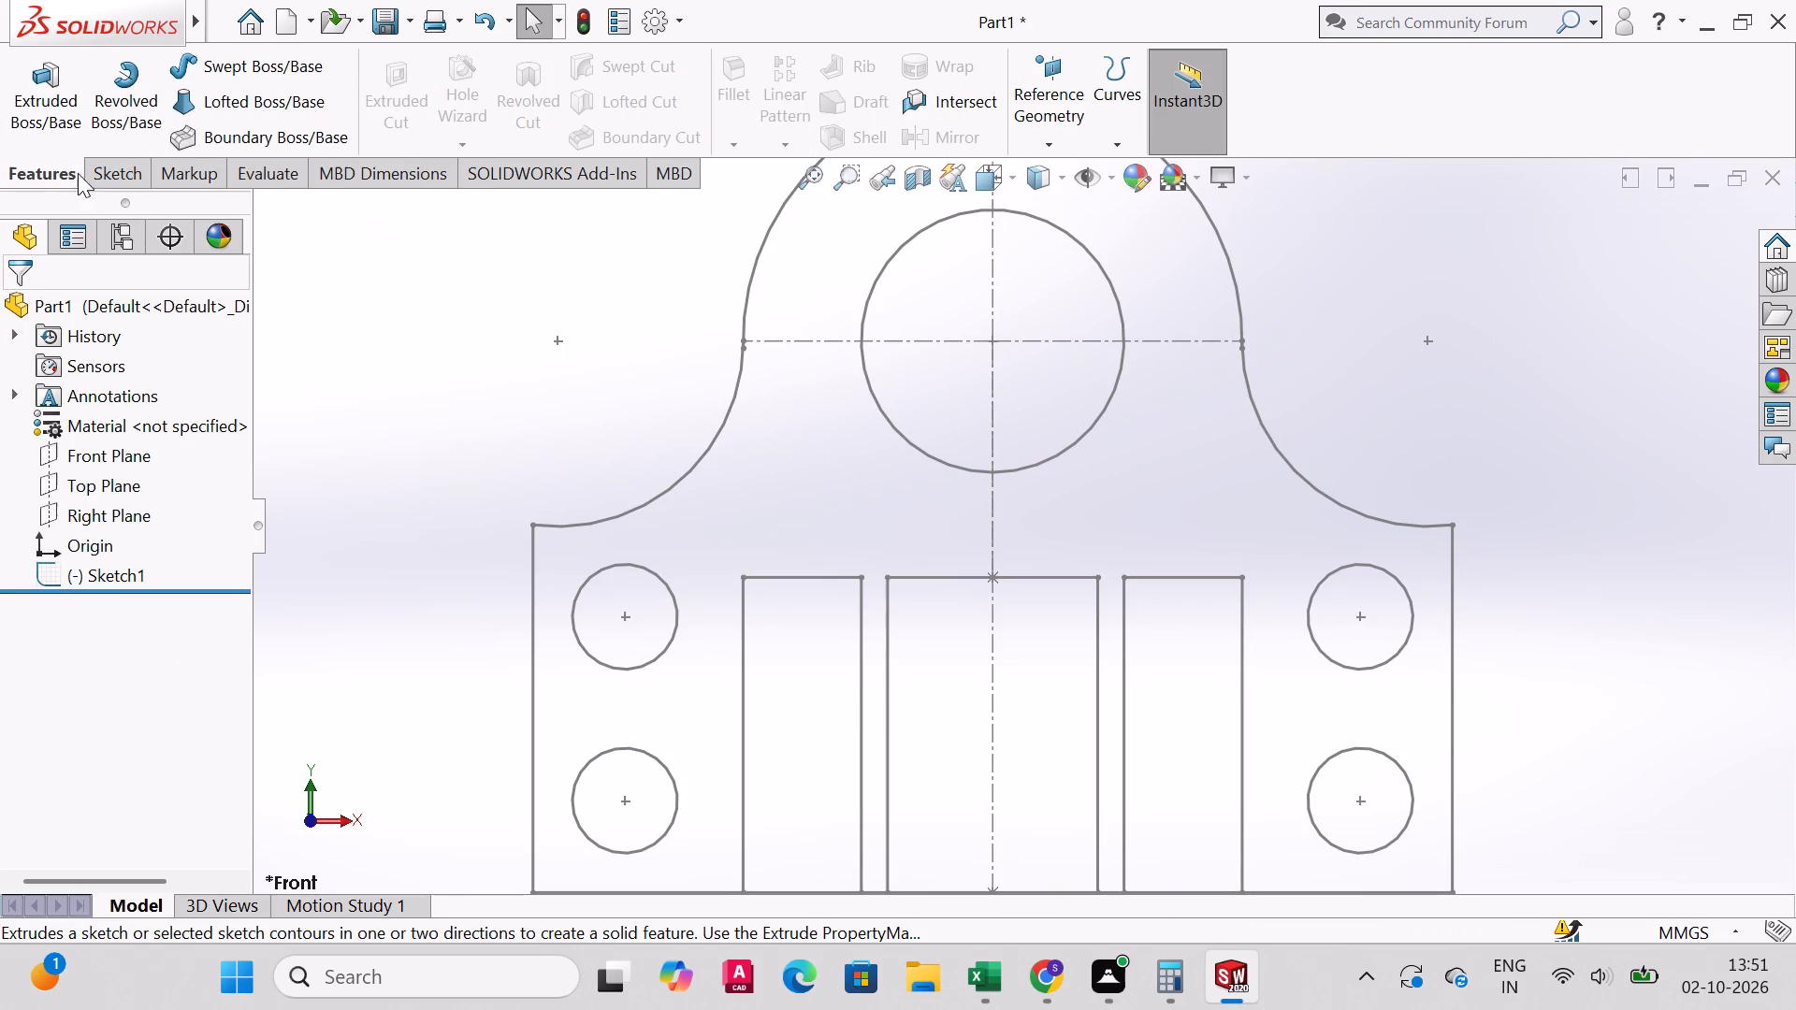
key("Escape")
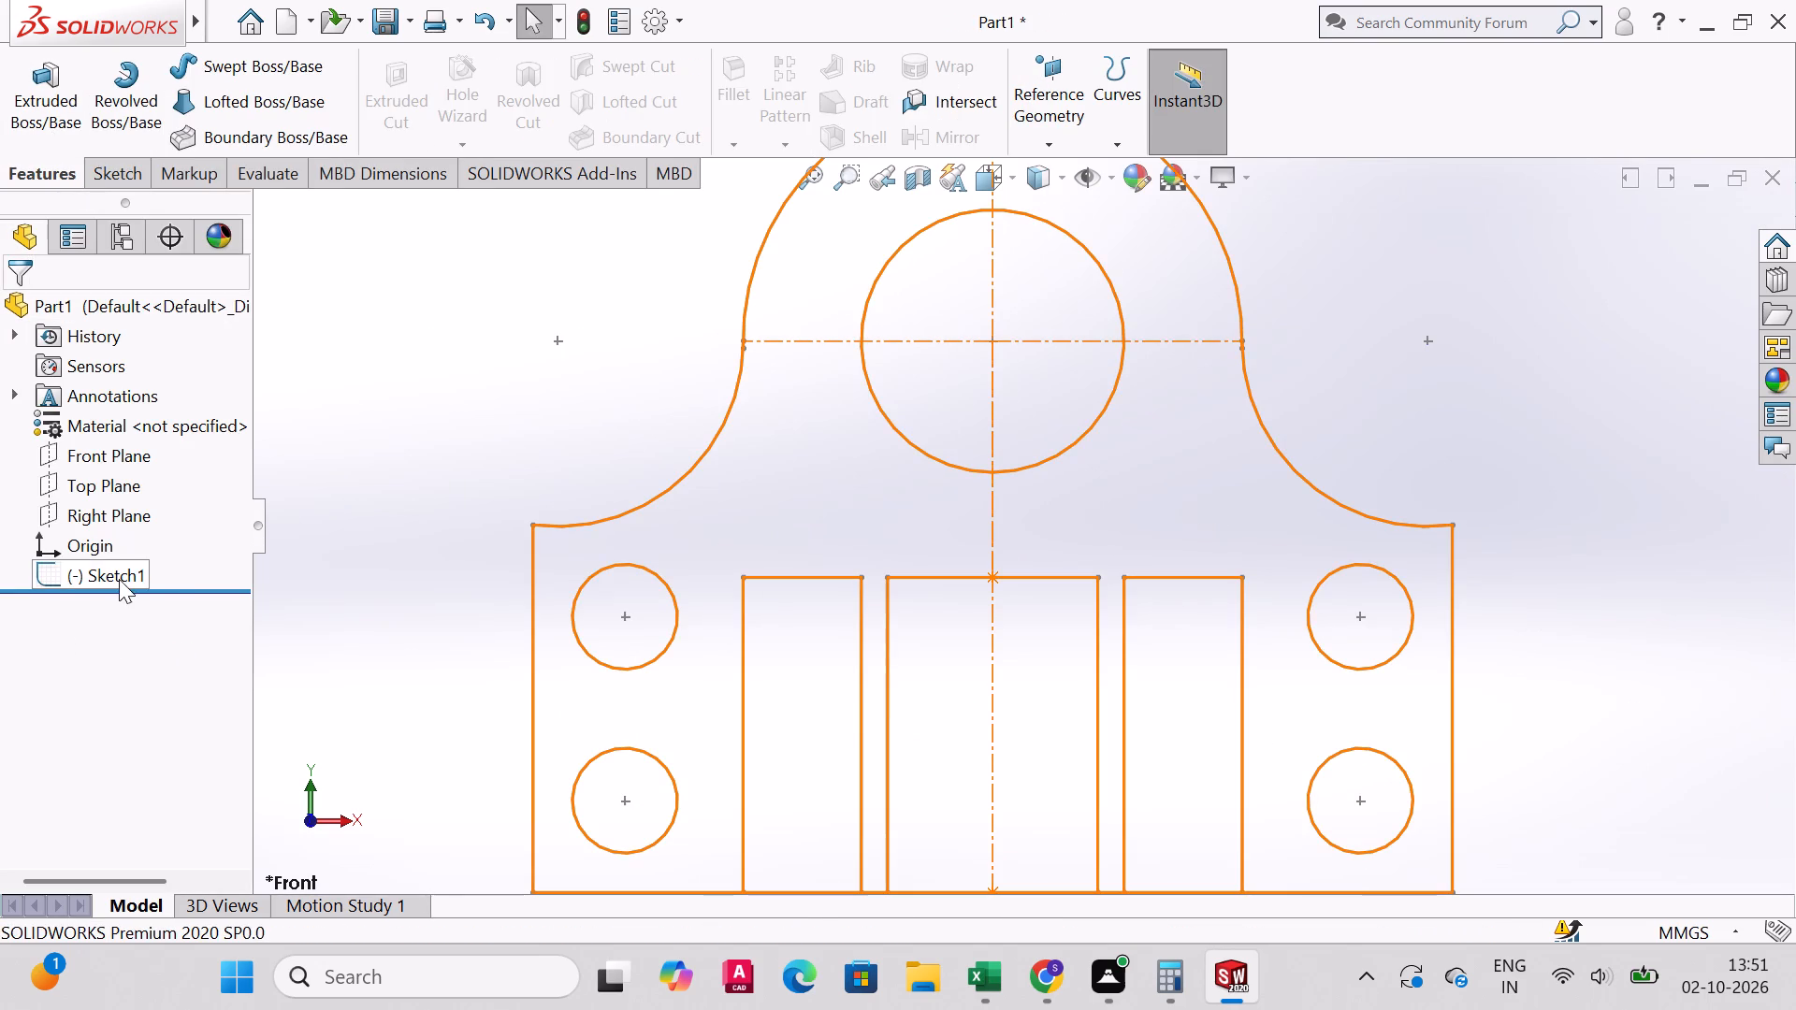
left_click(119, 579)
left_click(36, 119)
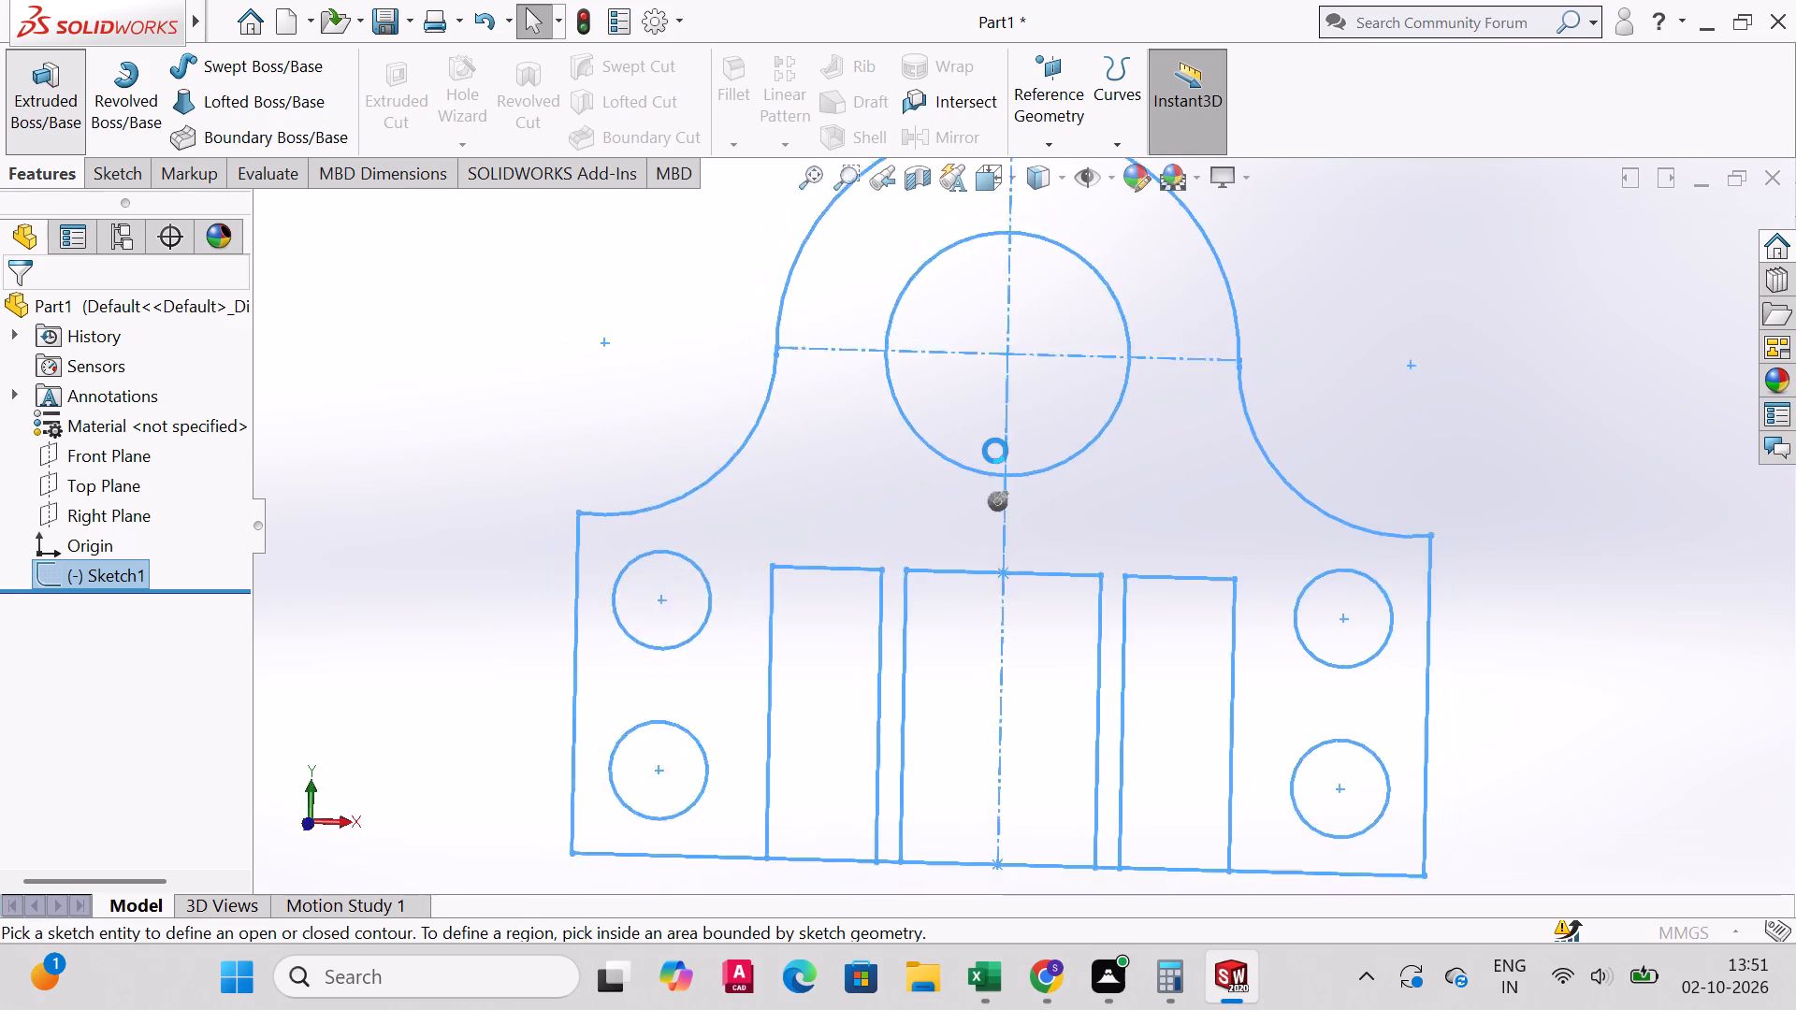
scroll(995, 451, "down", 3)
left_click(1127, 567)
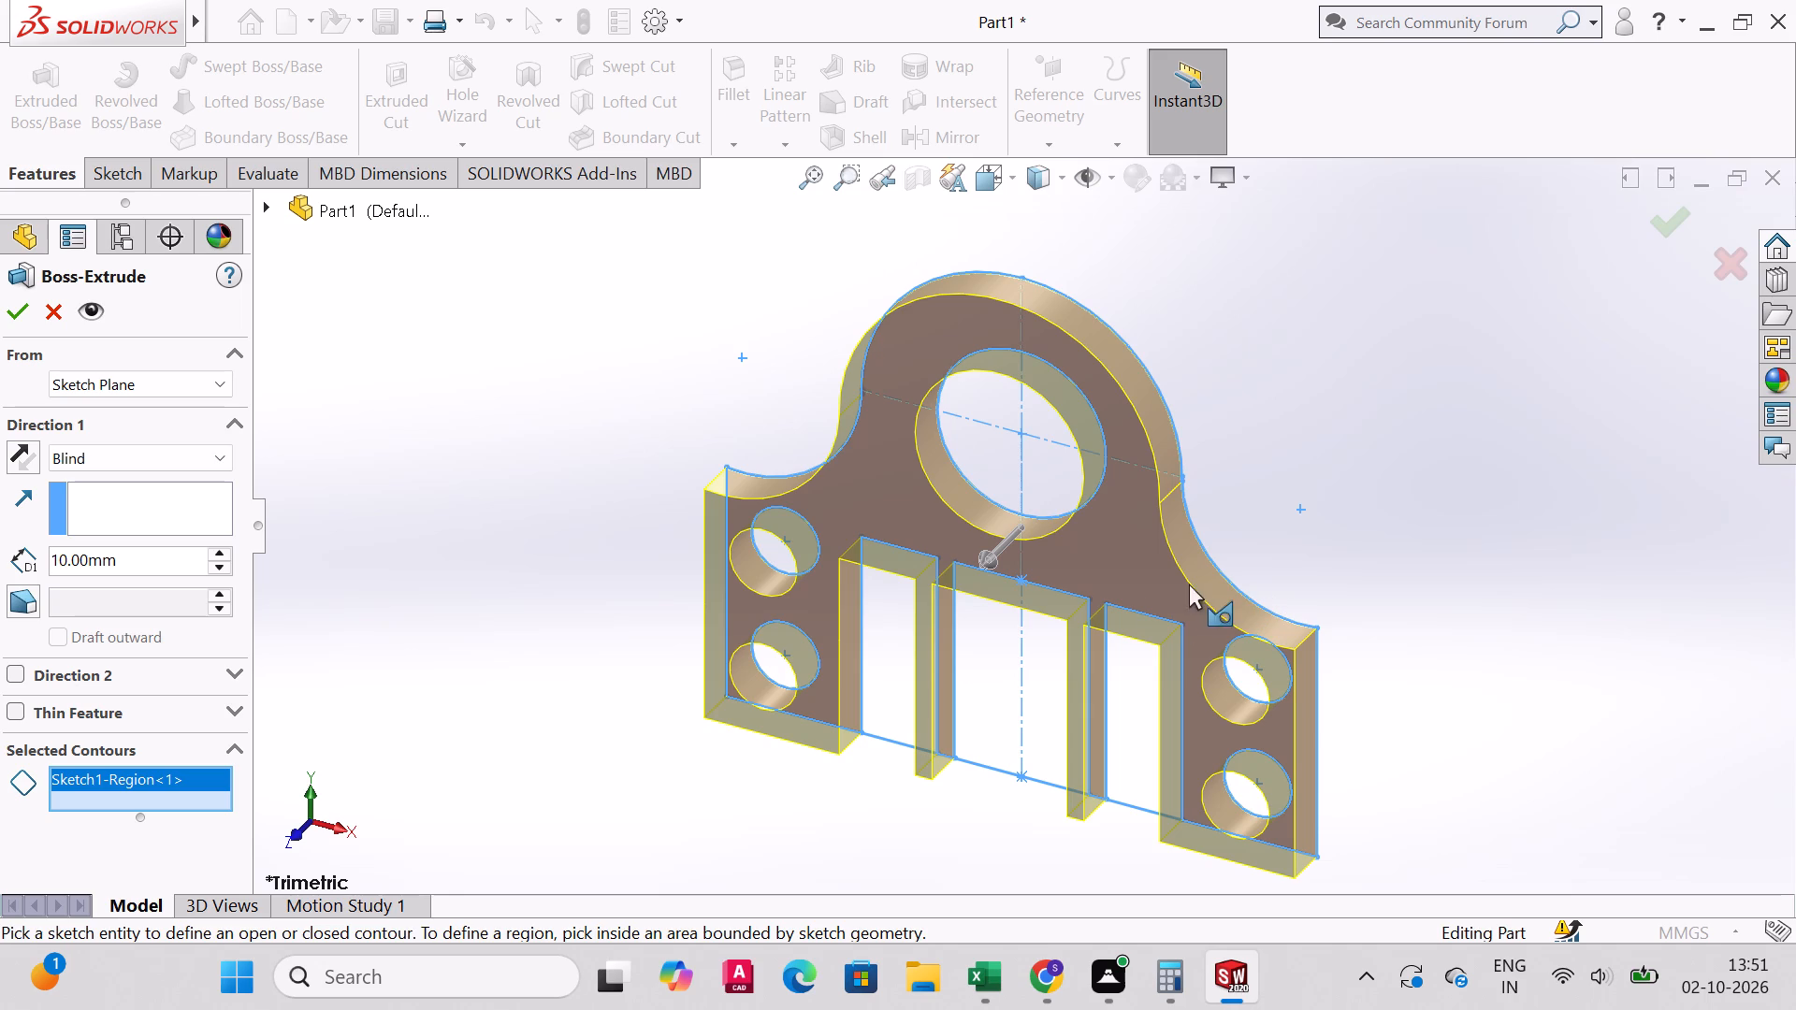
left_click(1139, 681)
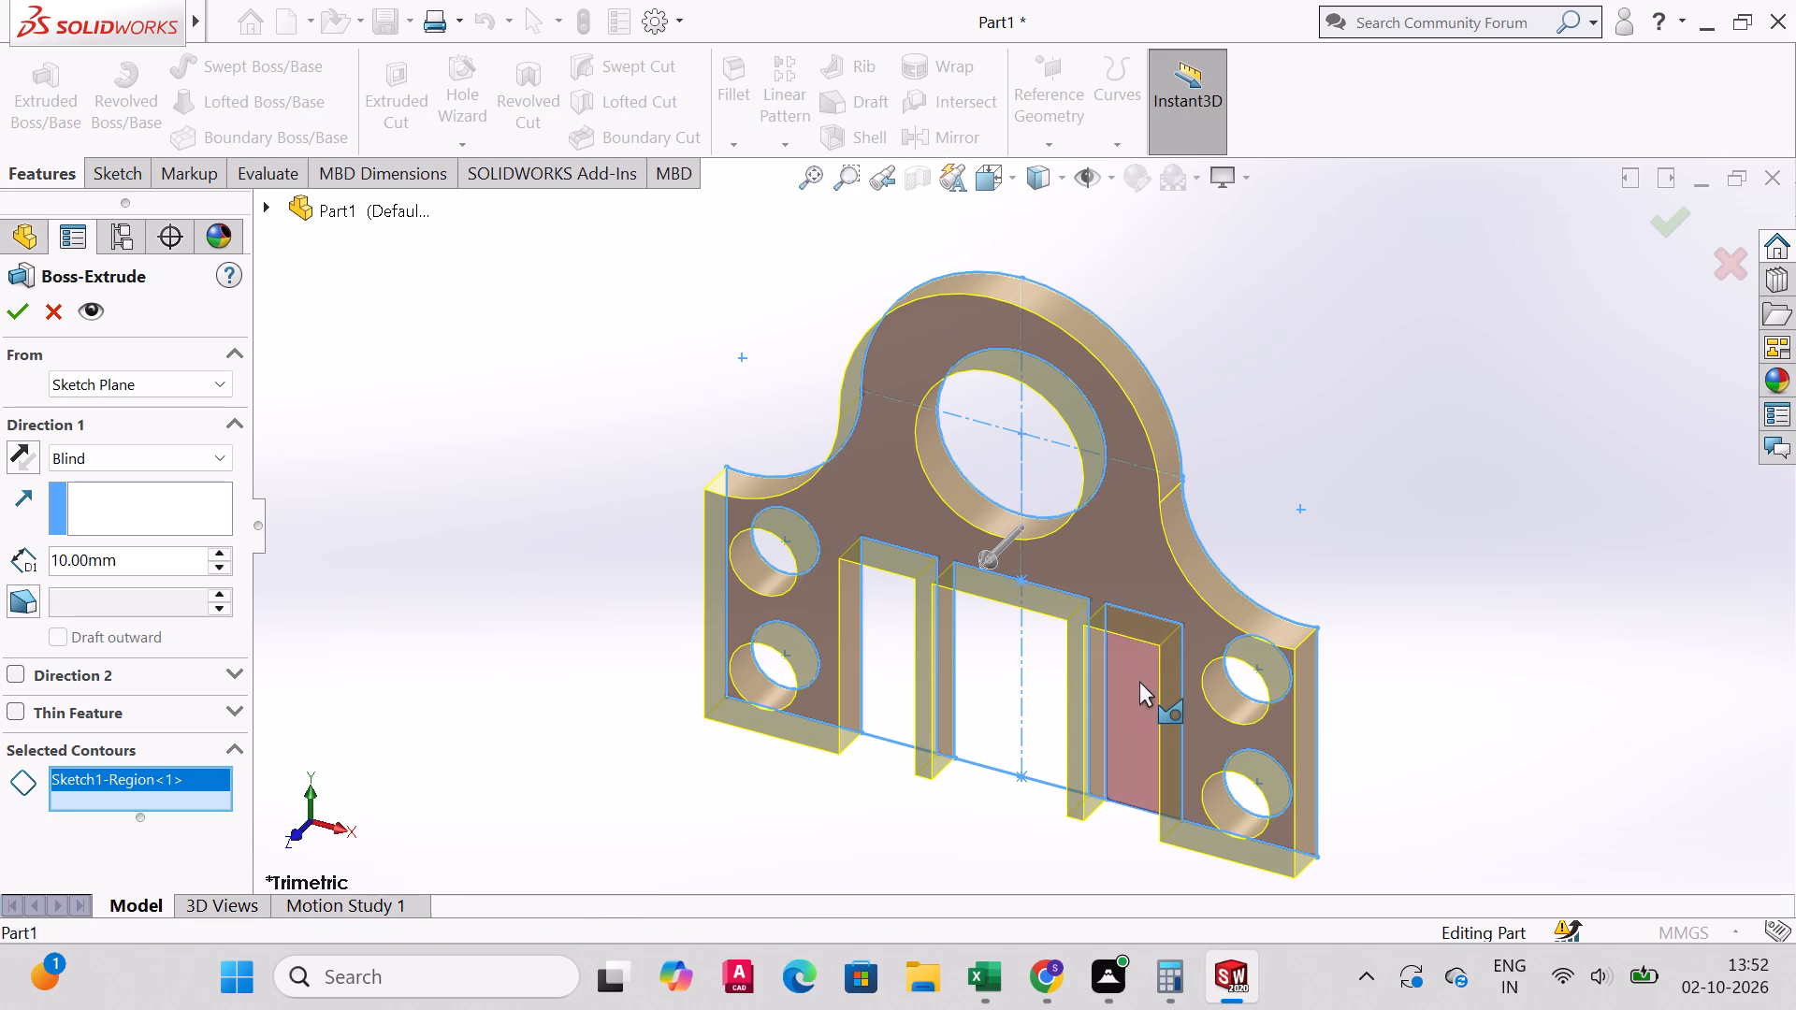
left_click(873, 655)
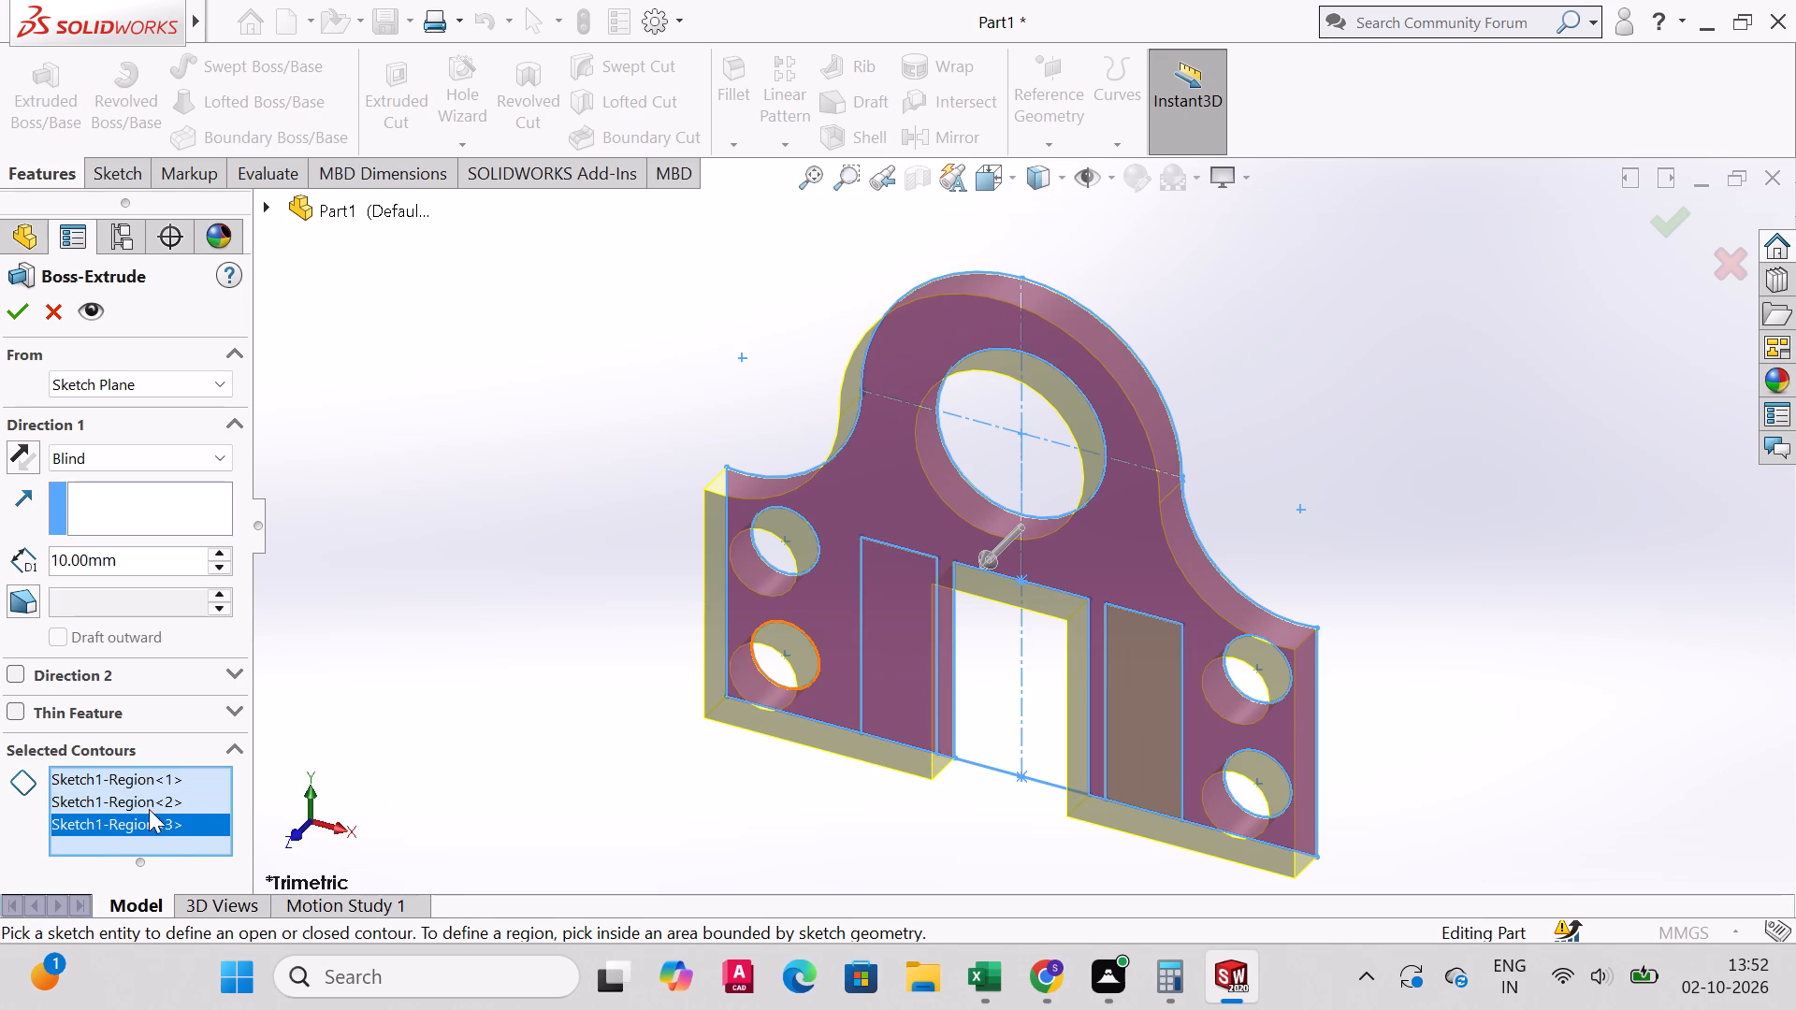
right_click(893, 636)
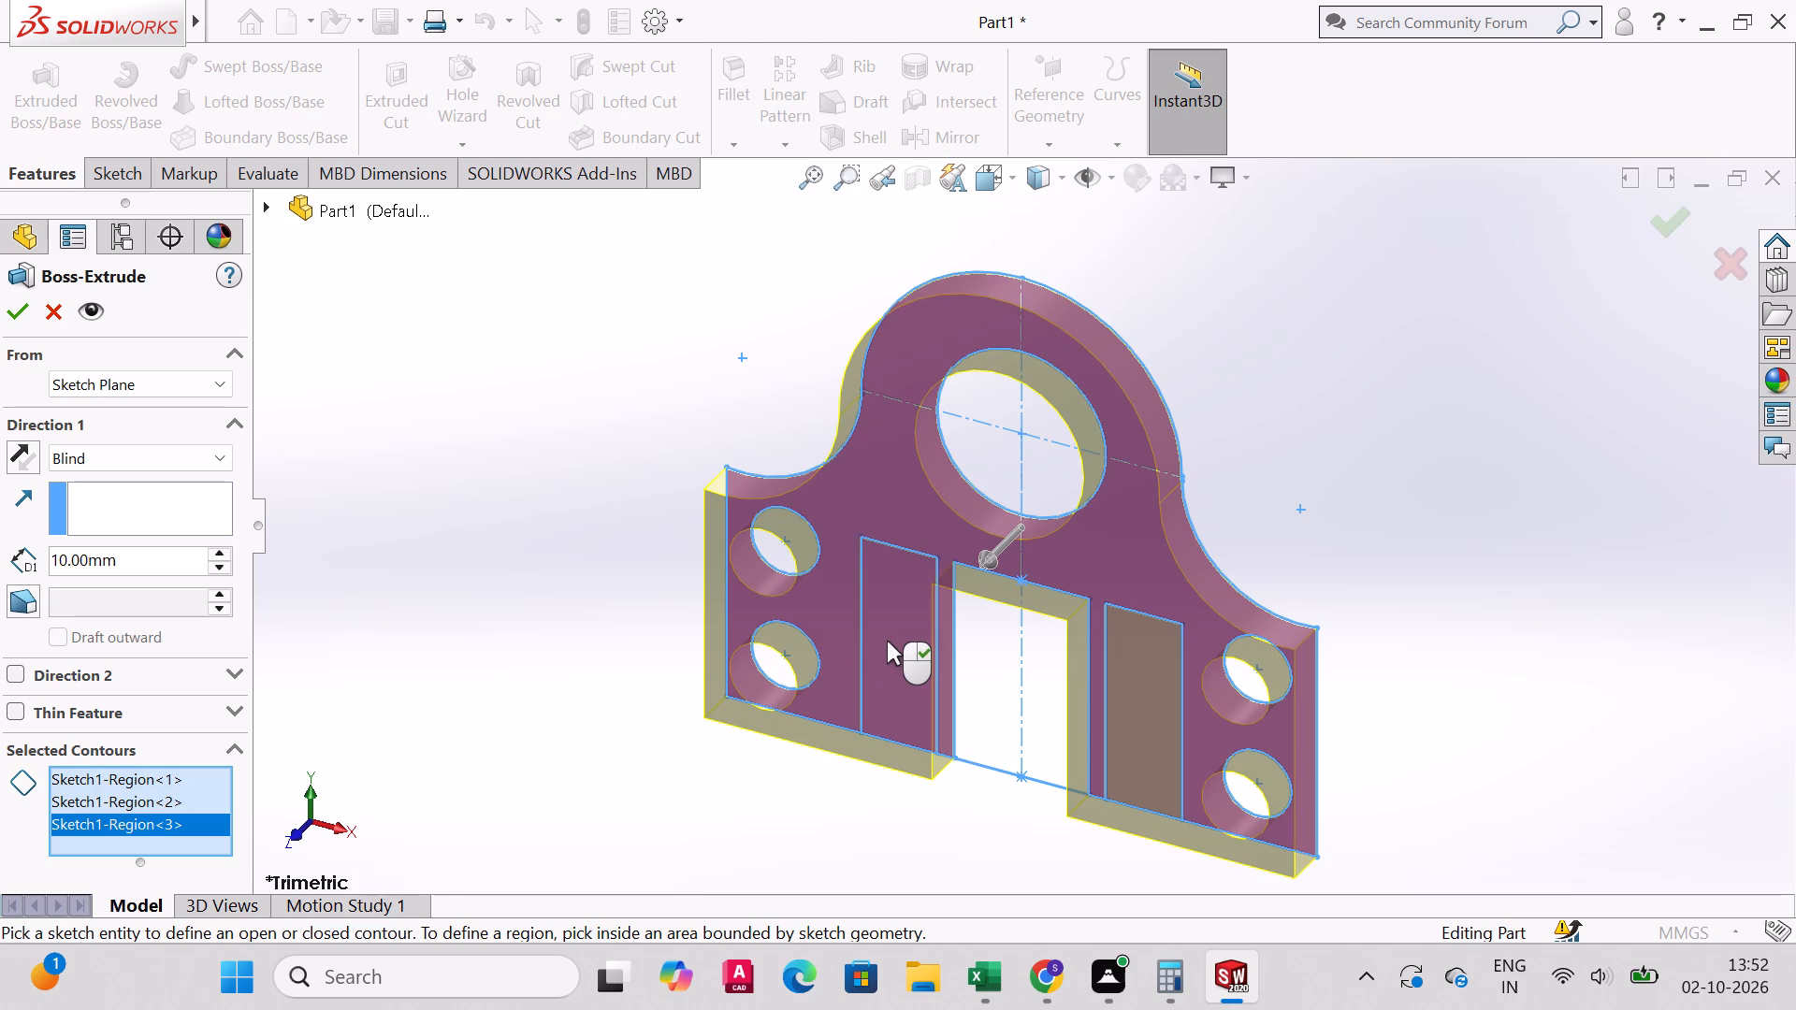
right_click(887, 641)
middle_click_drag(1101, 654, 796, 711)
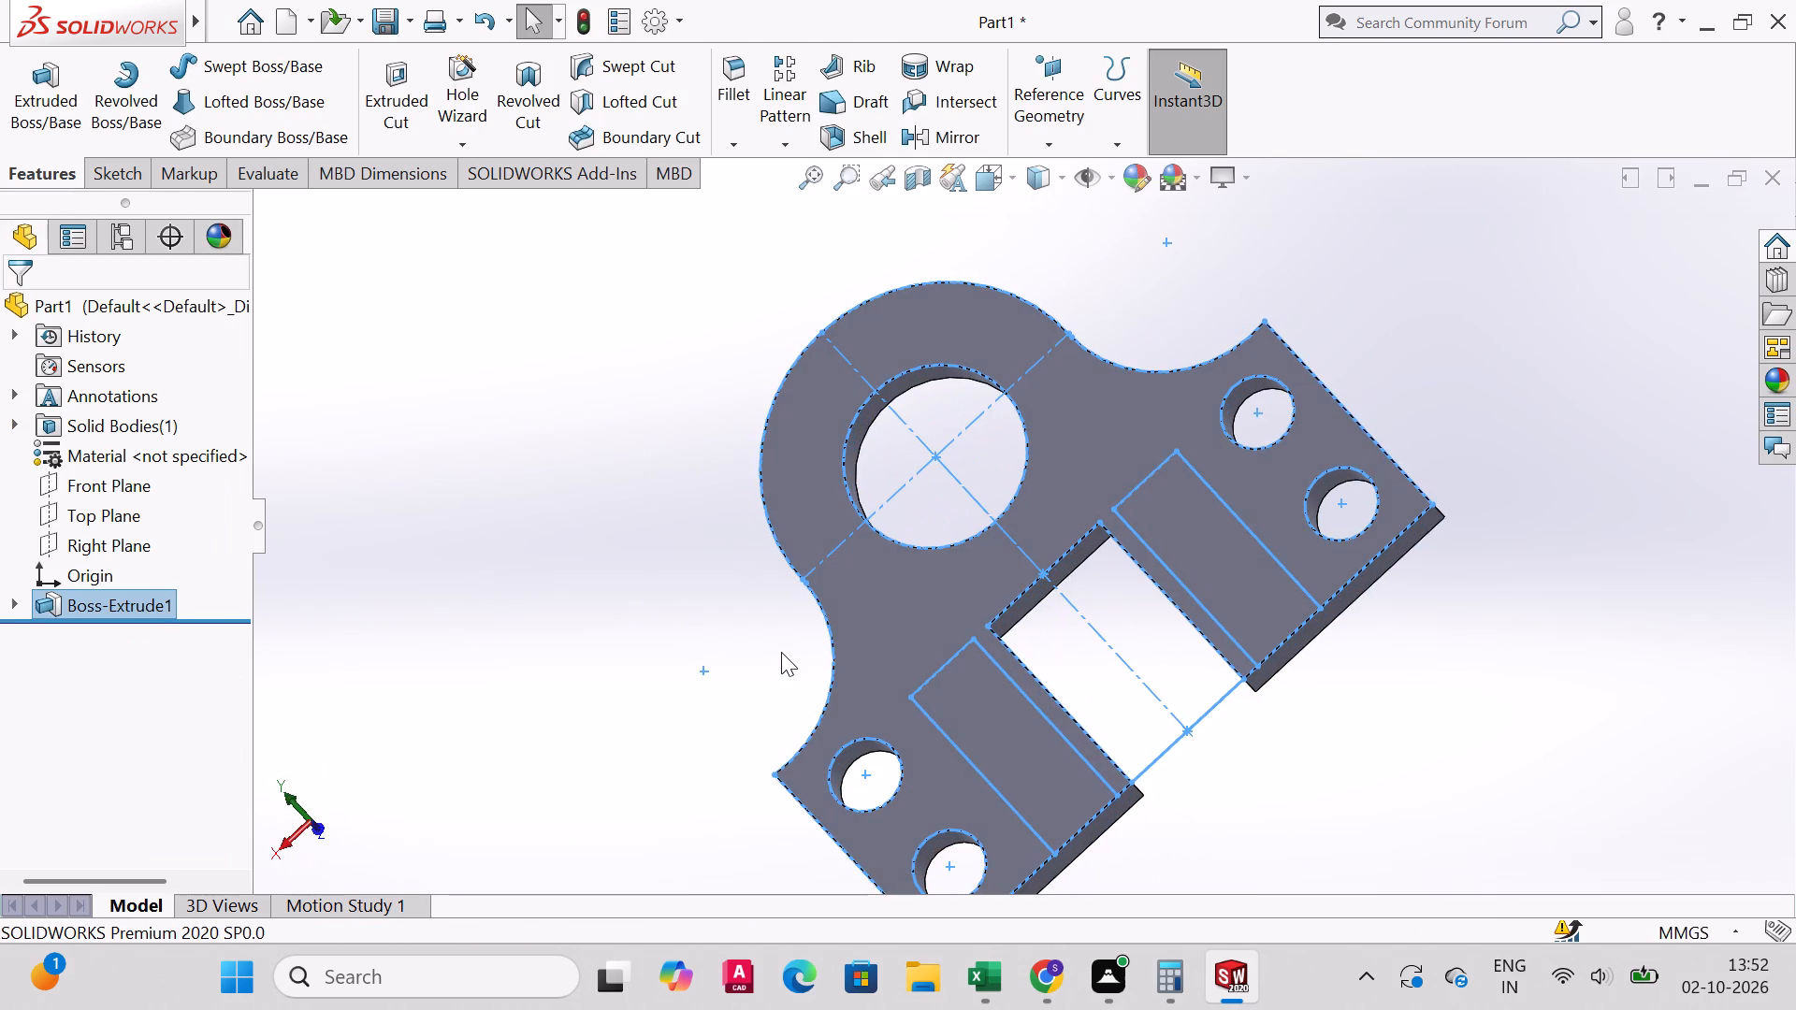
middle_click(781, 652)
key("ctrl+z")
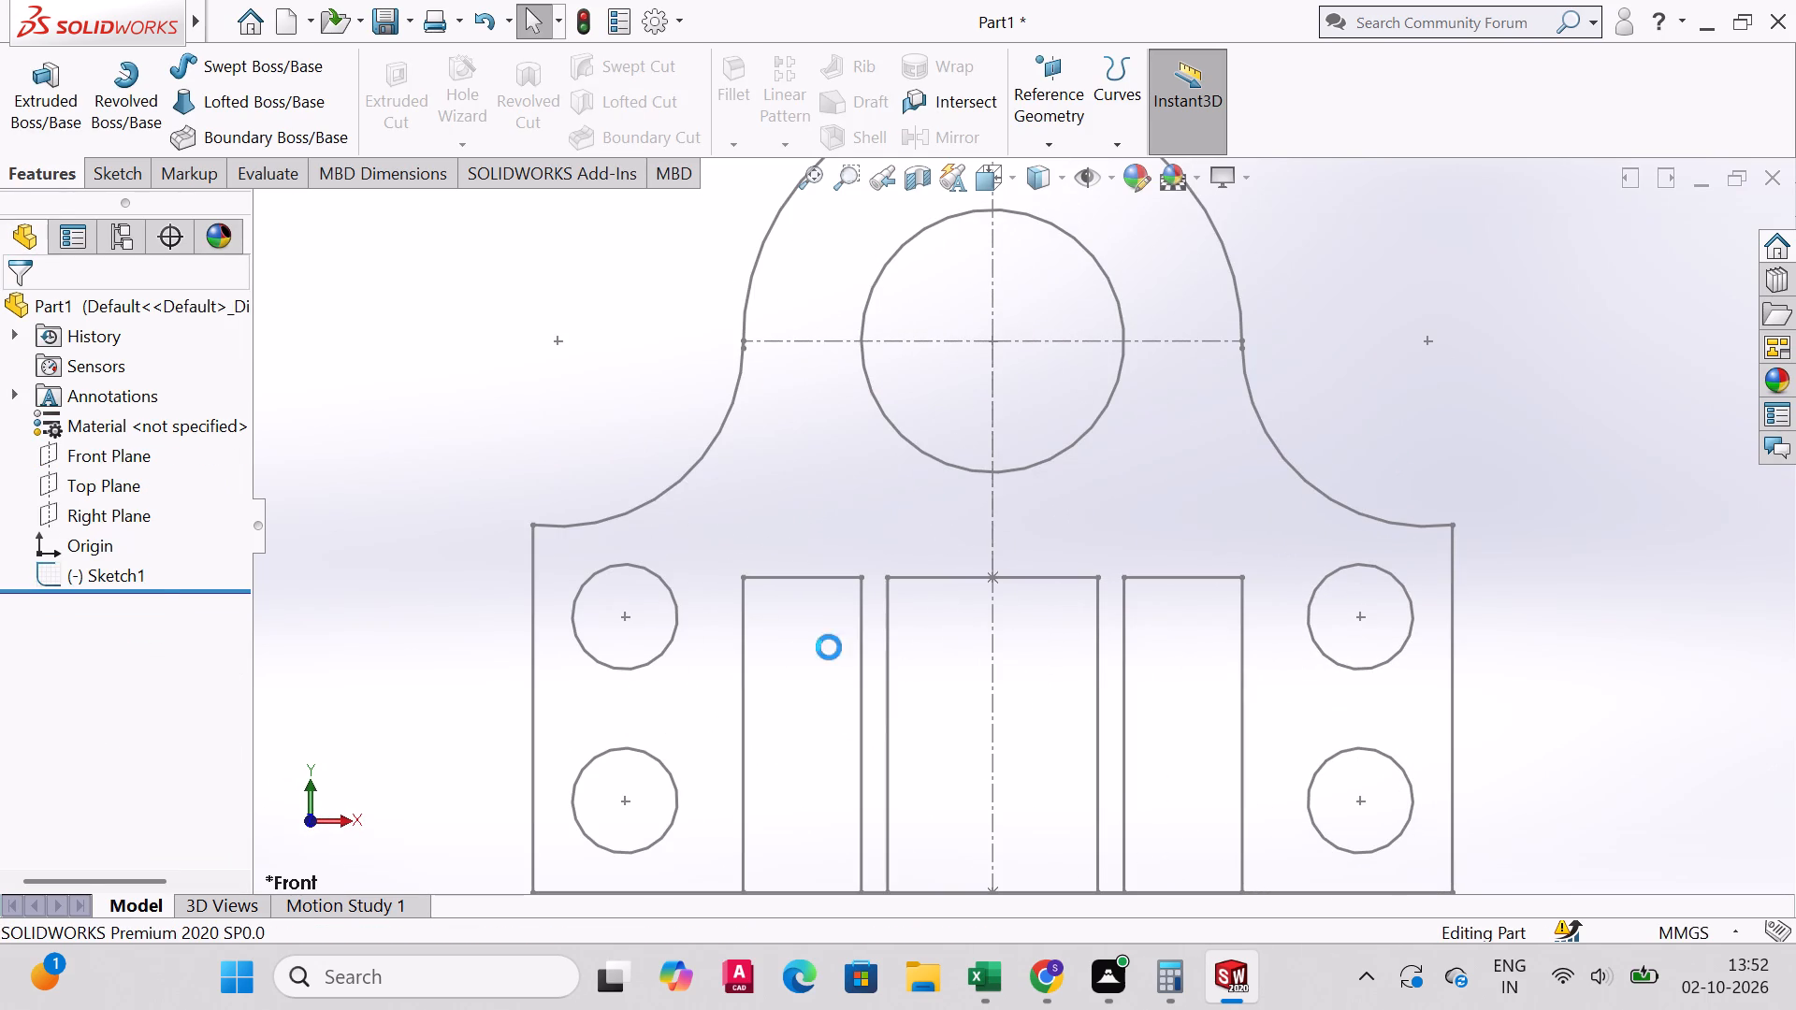
Extrude only the main plate region of the profile 32 mm with the Mid Plane end condition, leaving slots and holes open.
left_click(133, 570)
left_click(39, 107)
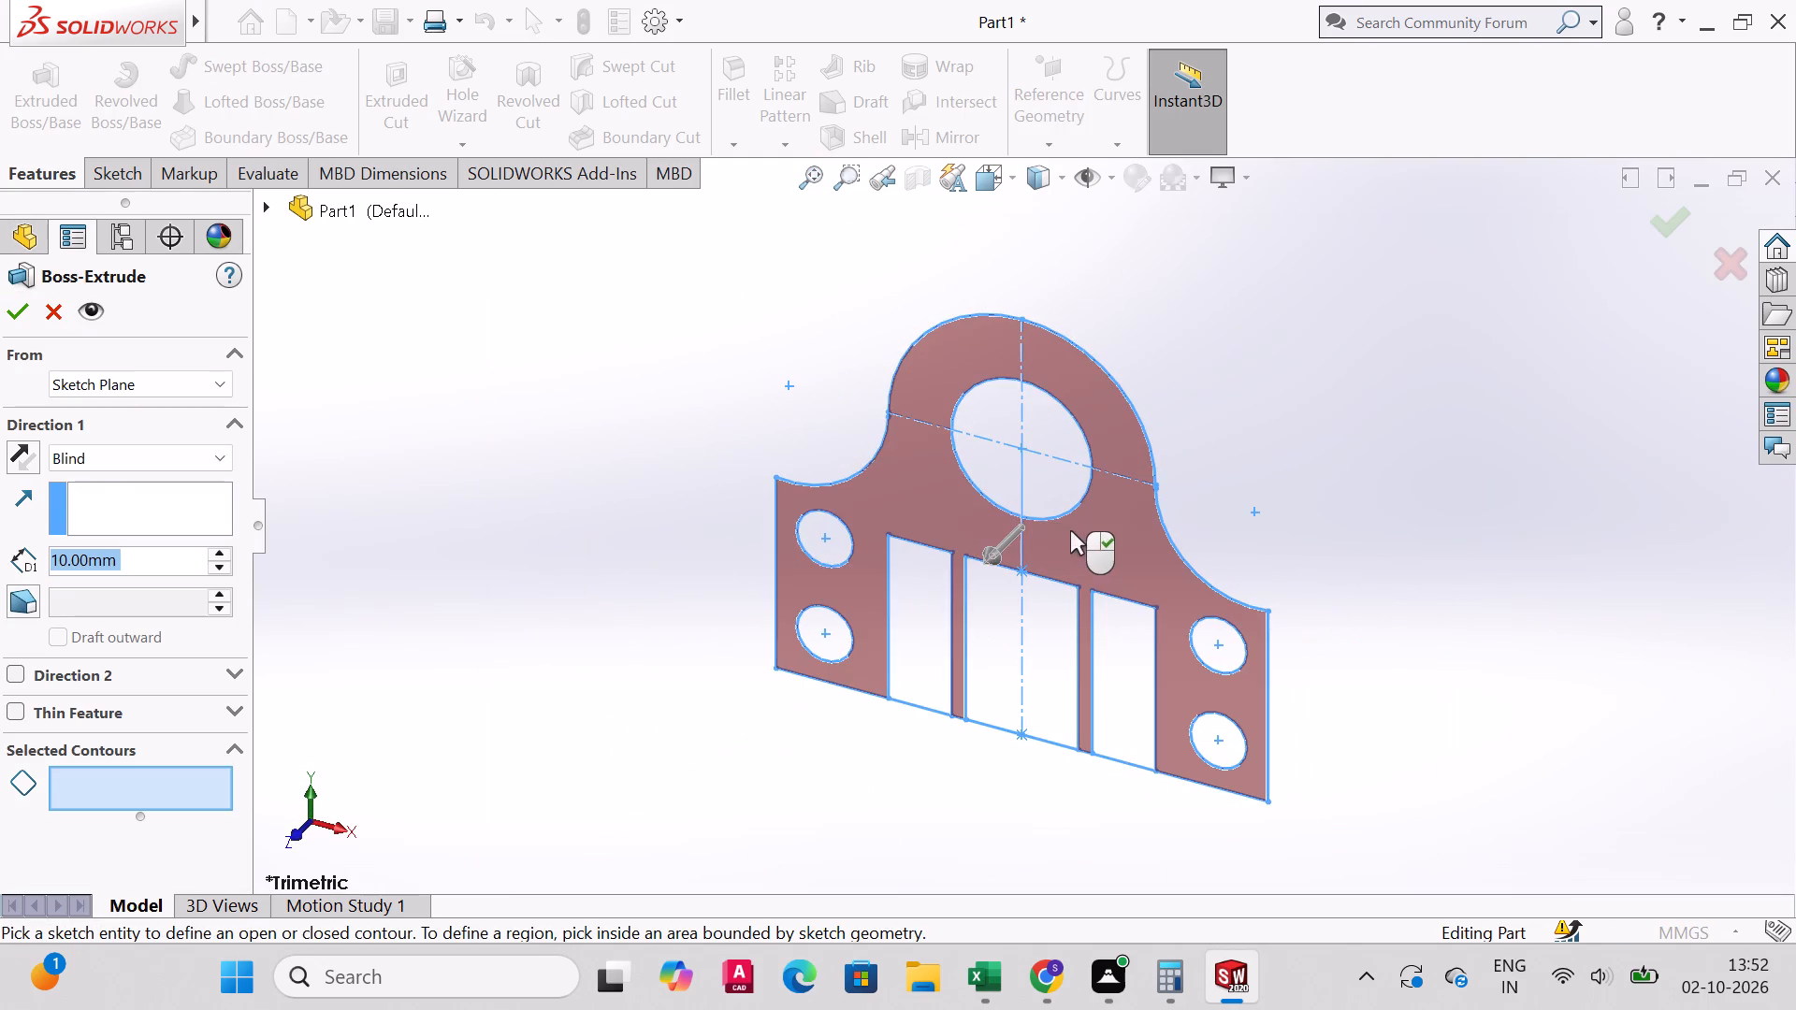
left_click(1110, 523)
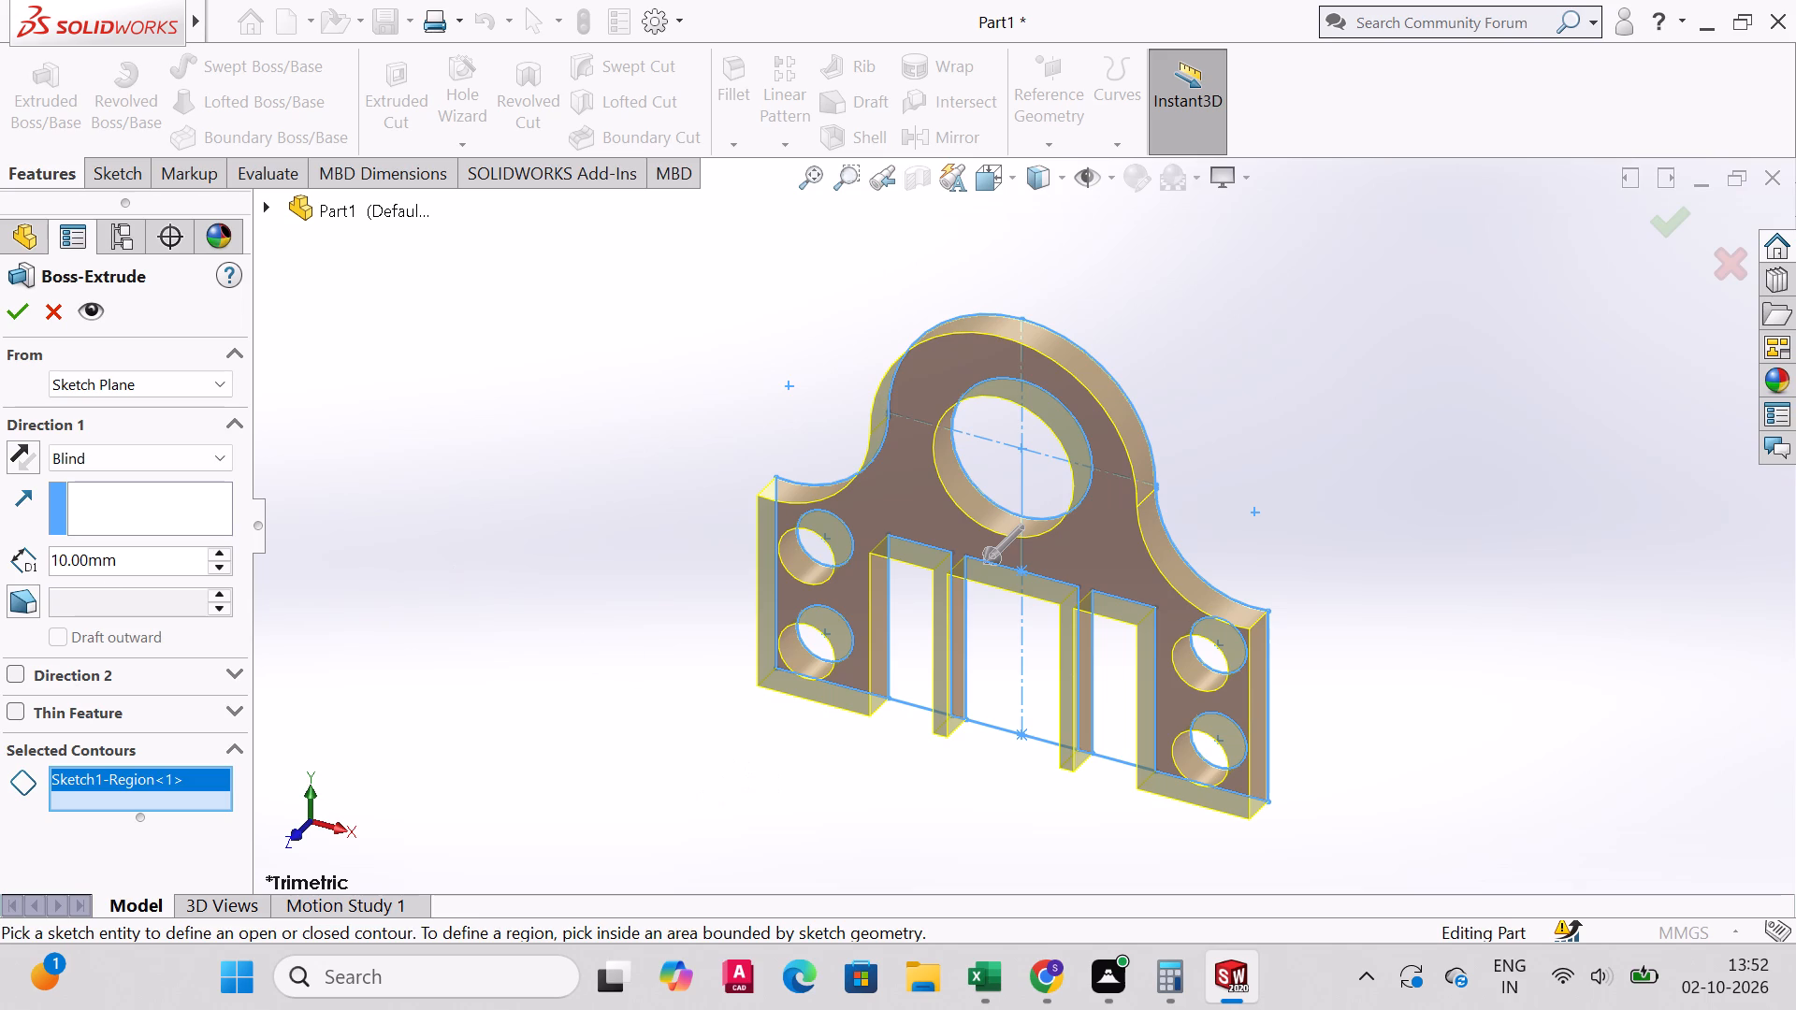
left_click_drag(136, 559, 0, 558)
type("32")
key("Return")
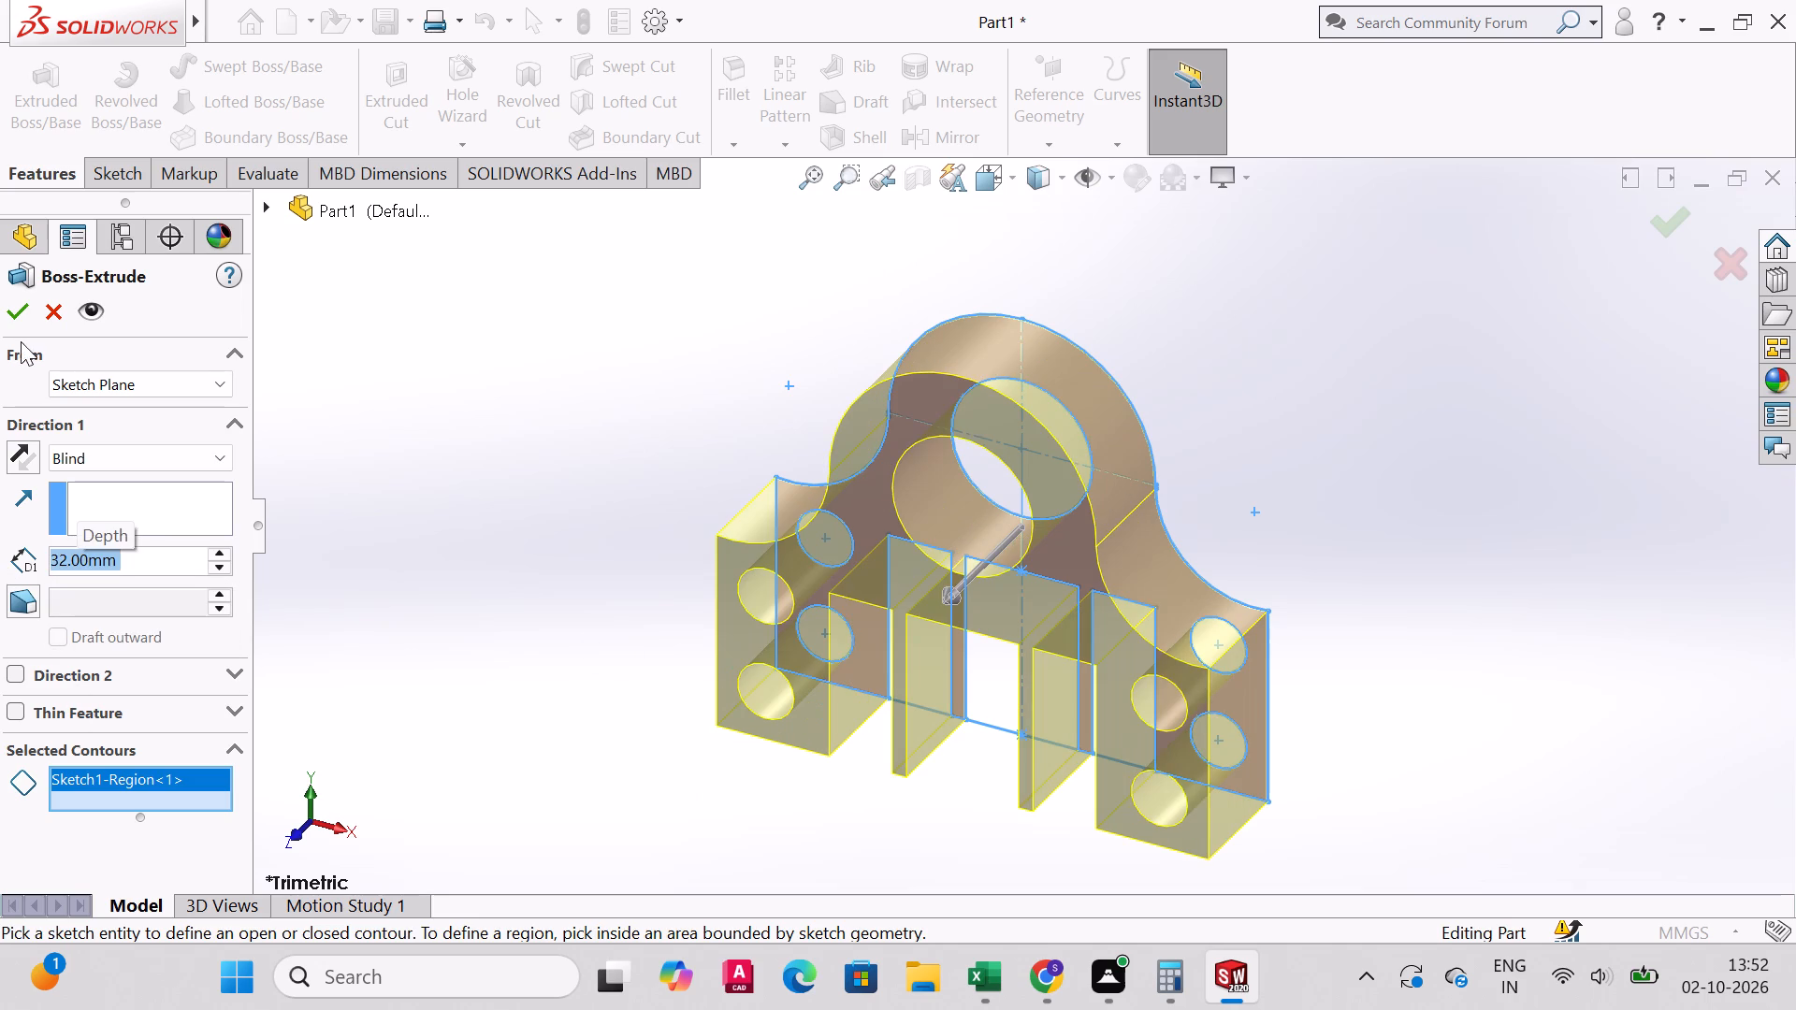
left_click(210, 383)
left_click(207, 382)
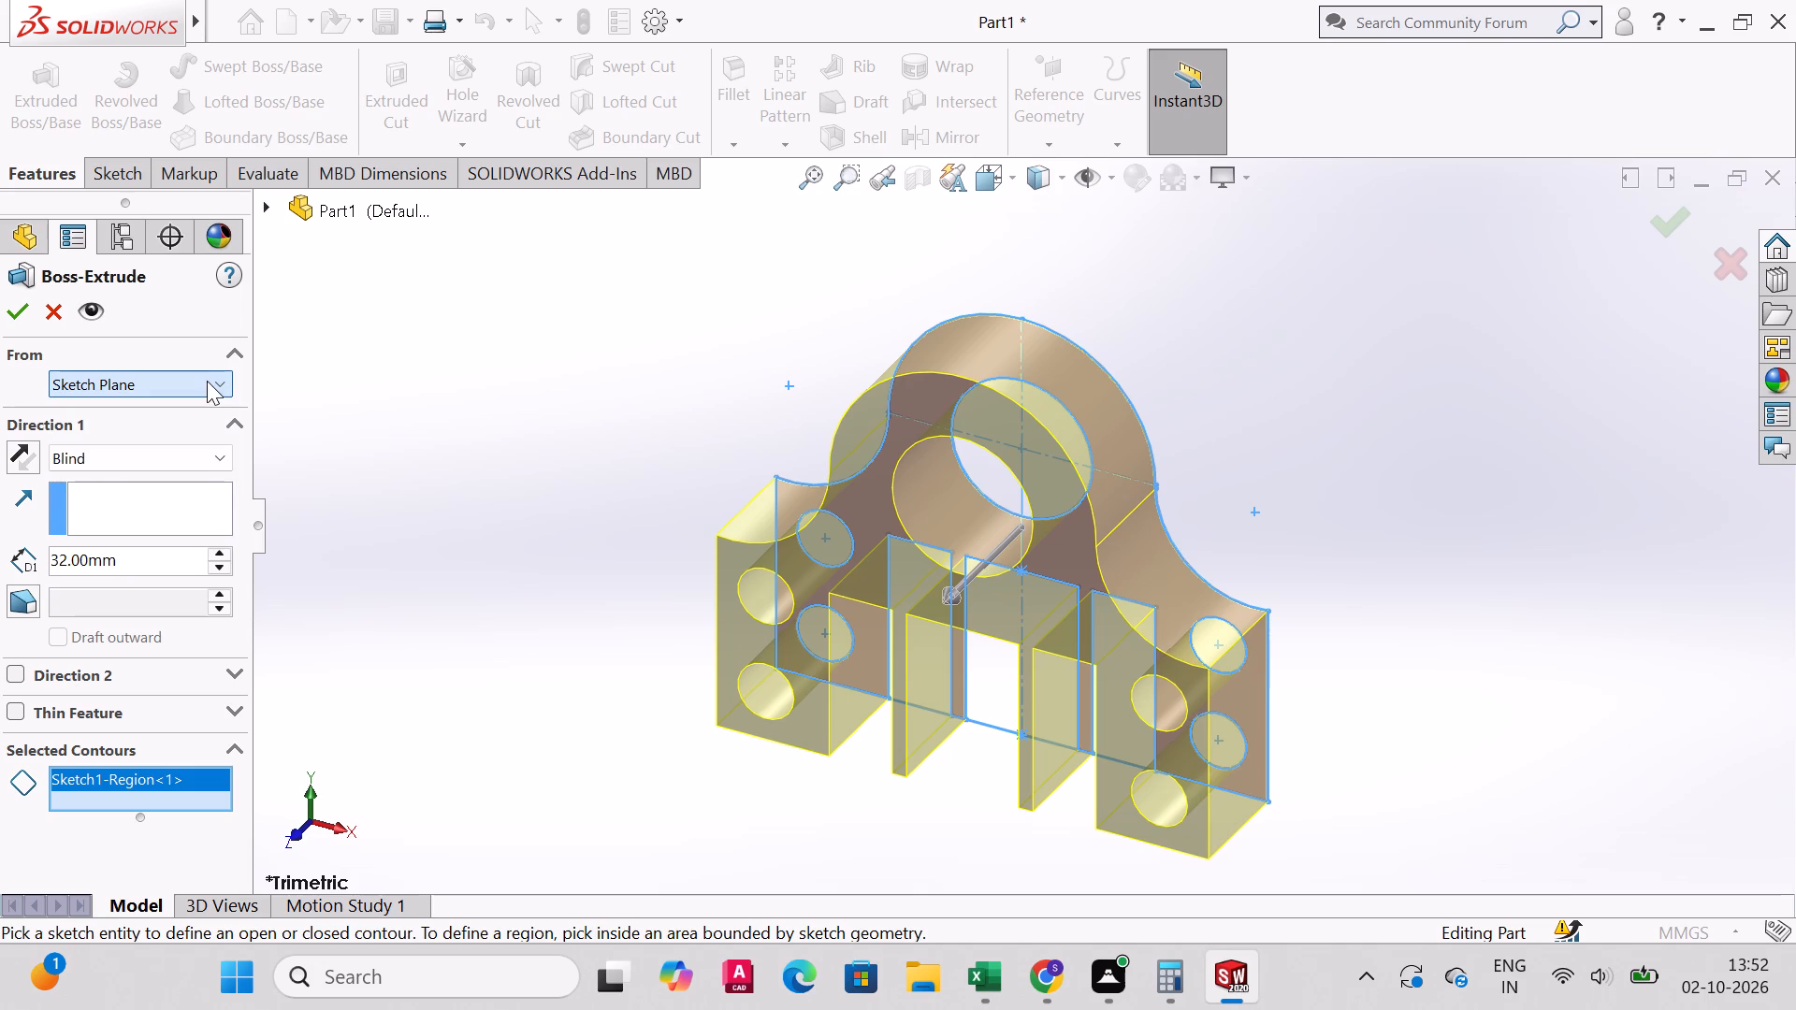
left_click(200, 456)
left_click(152, 573)
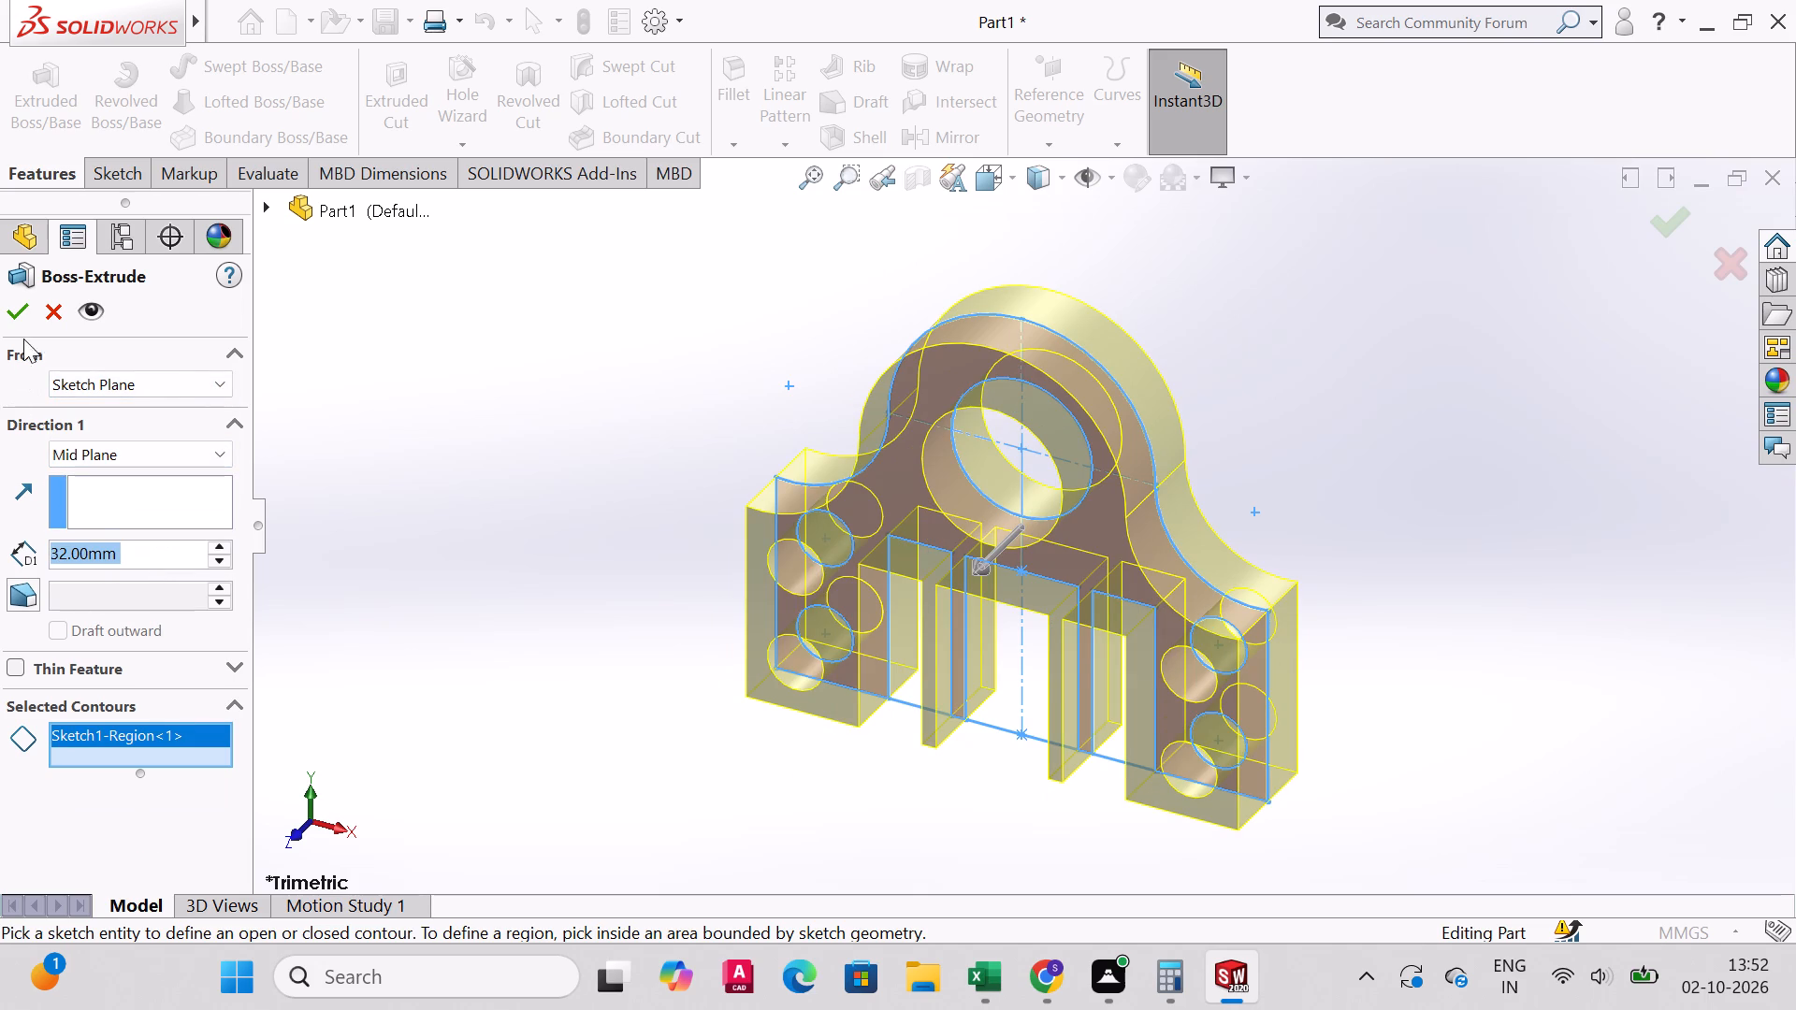
left_click(21, 318)
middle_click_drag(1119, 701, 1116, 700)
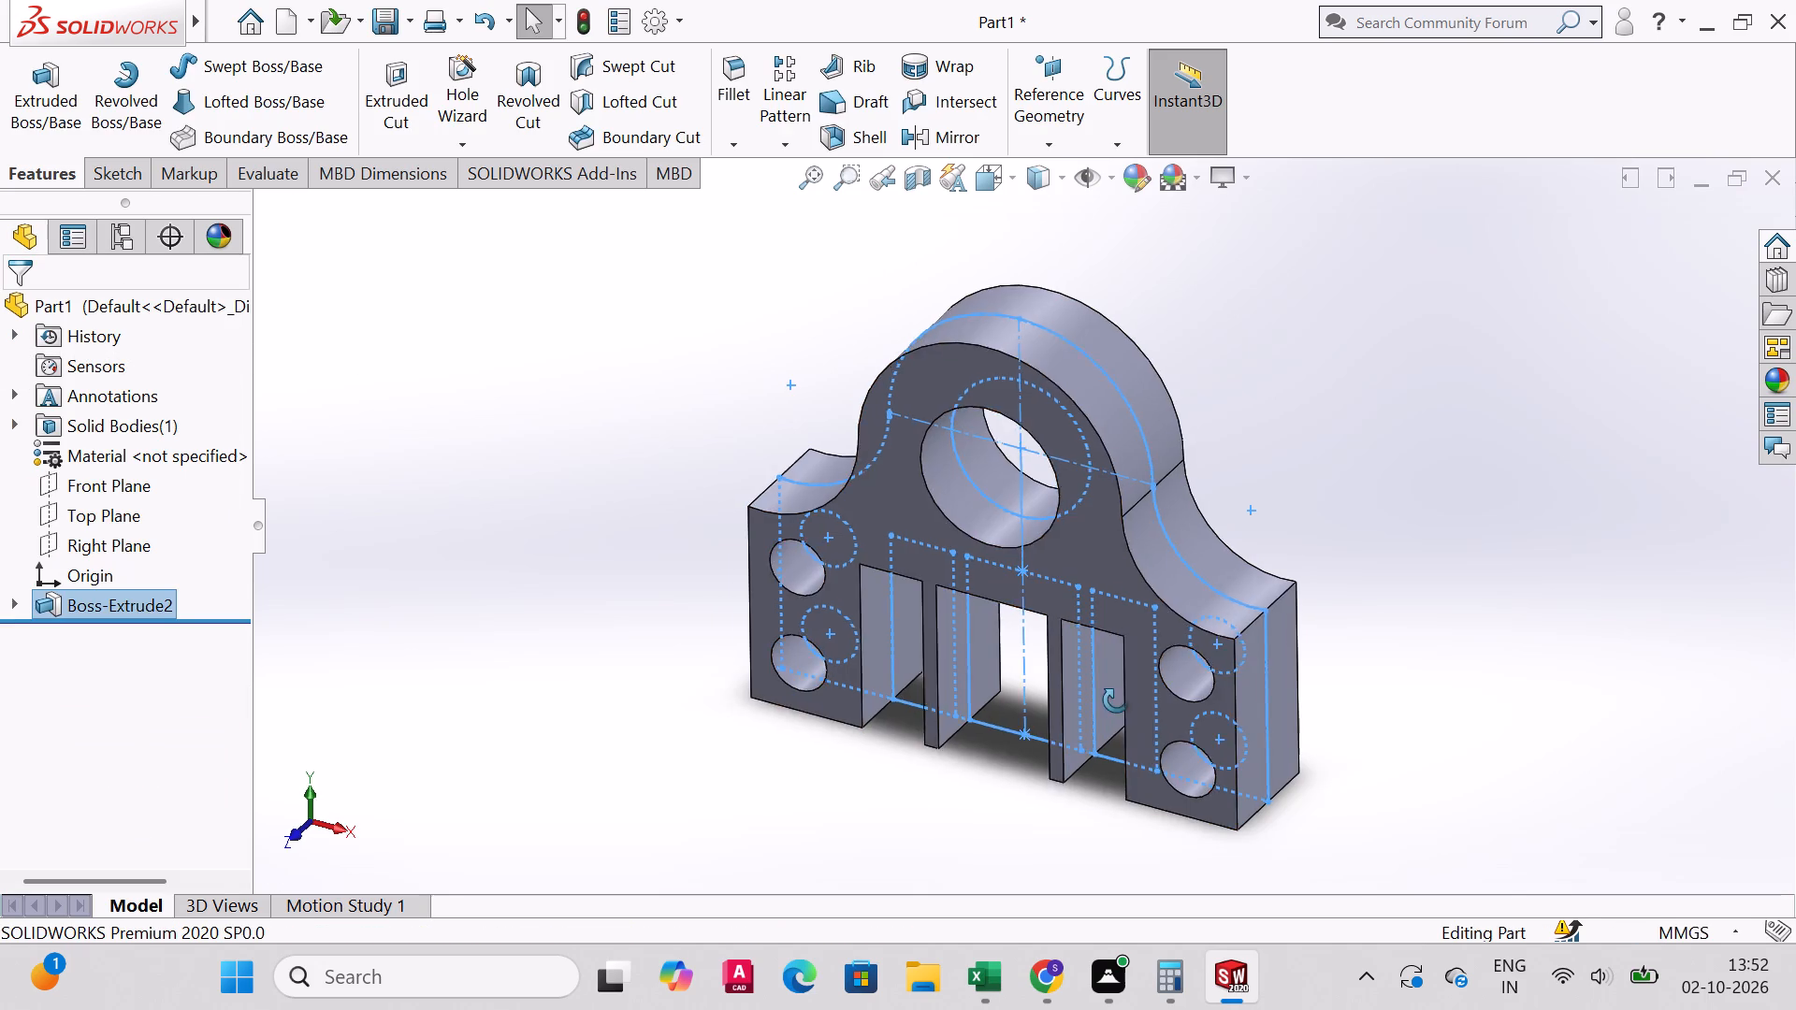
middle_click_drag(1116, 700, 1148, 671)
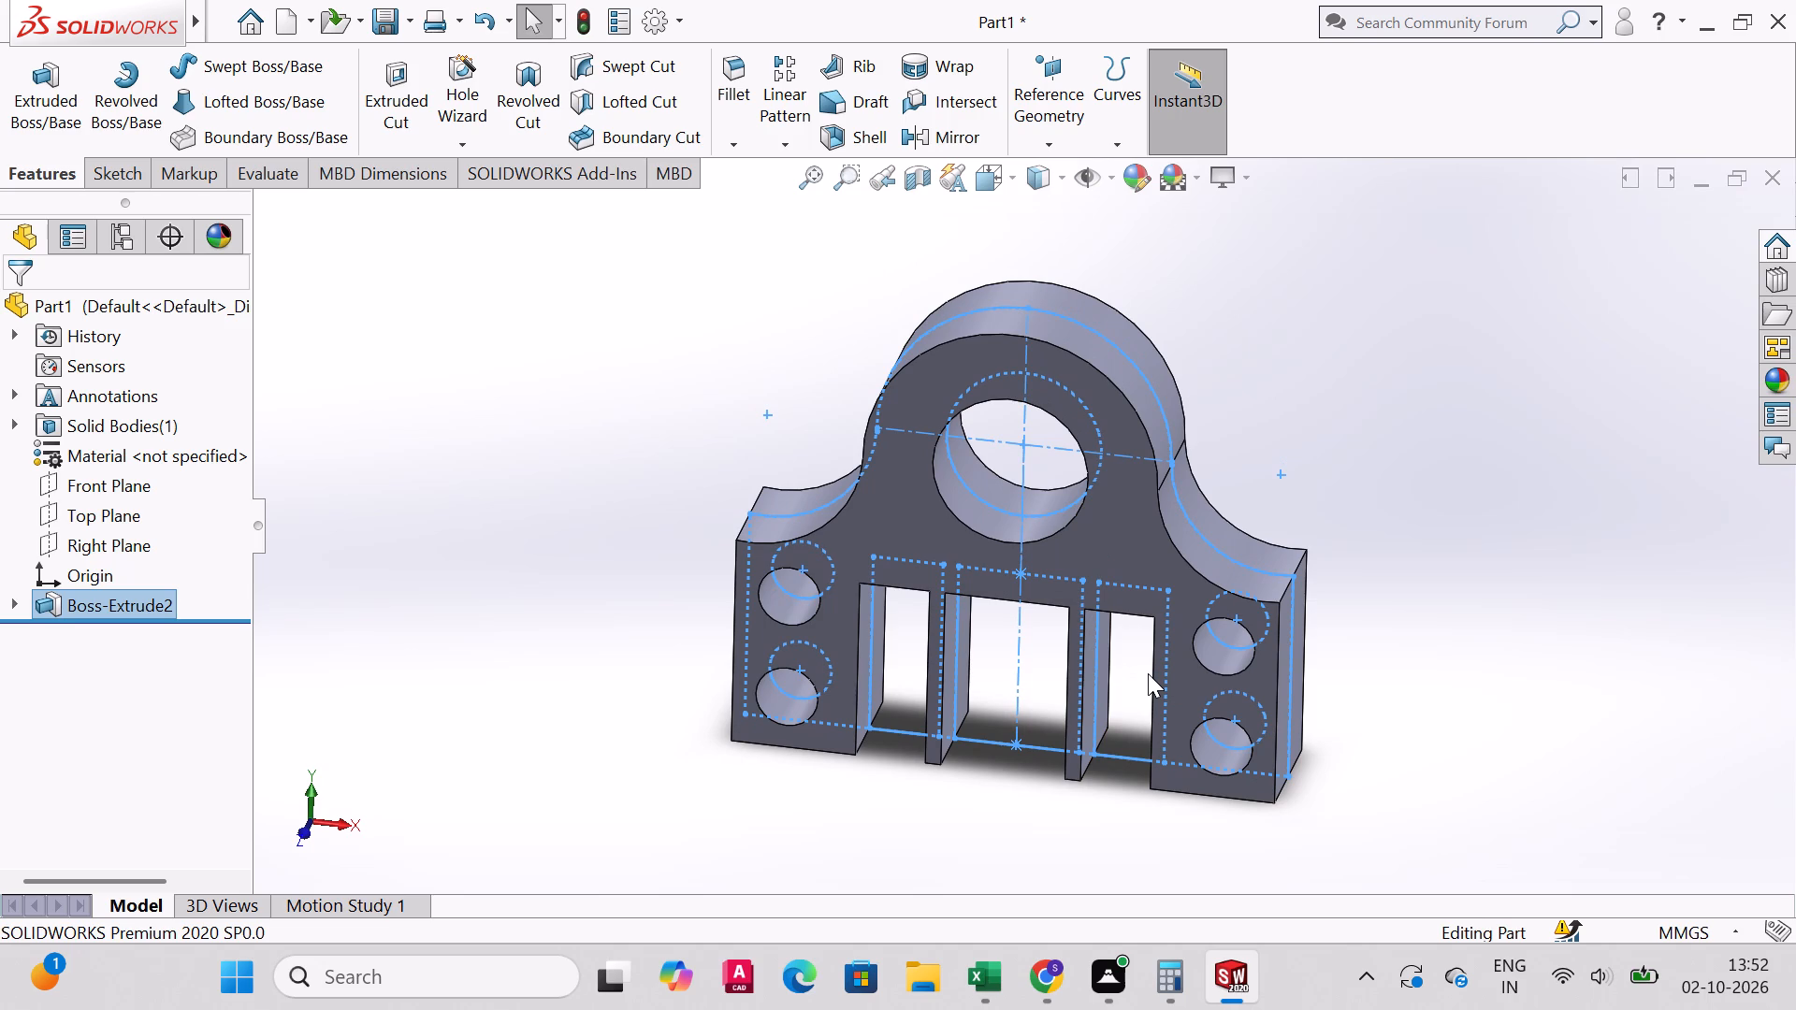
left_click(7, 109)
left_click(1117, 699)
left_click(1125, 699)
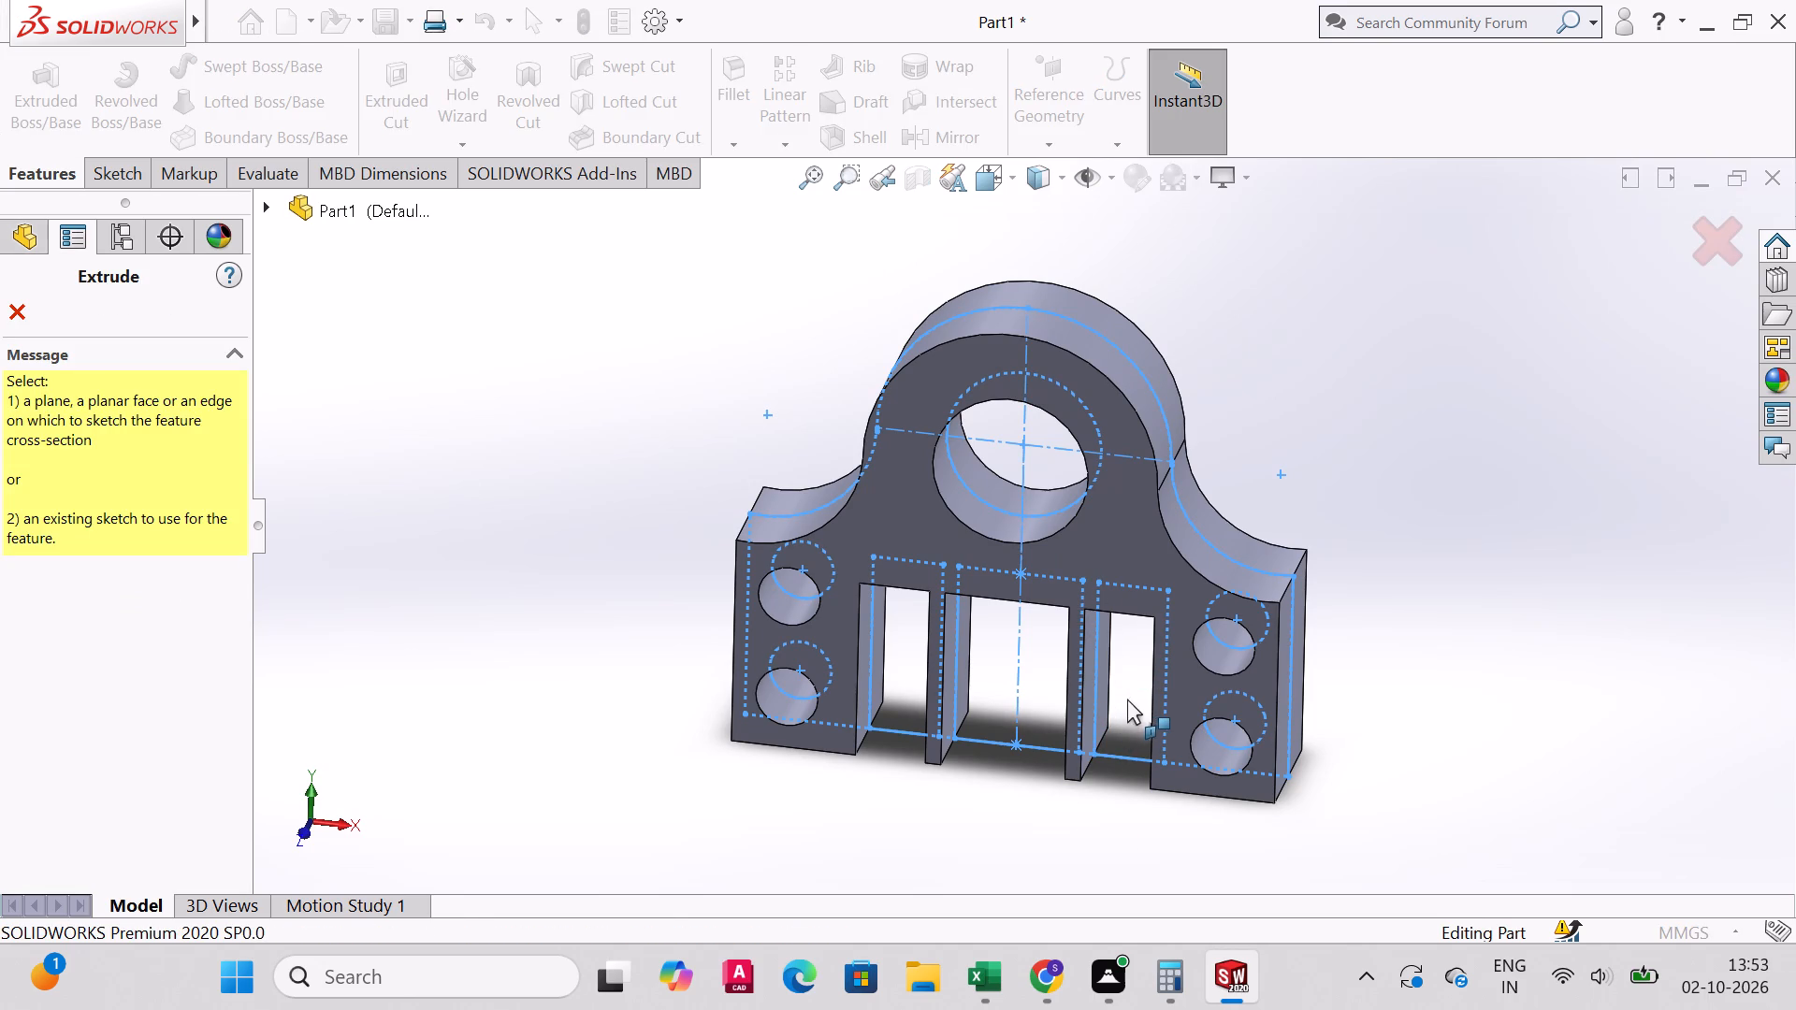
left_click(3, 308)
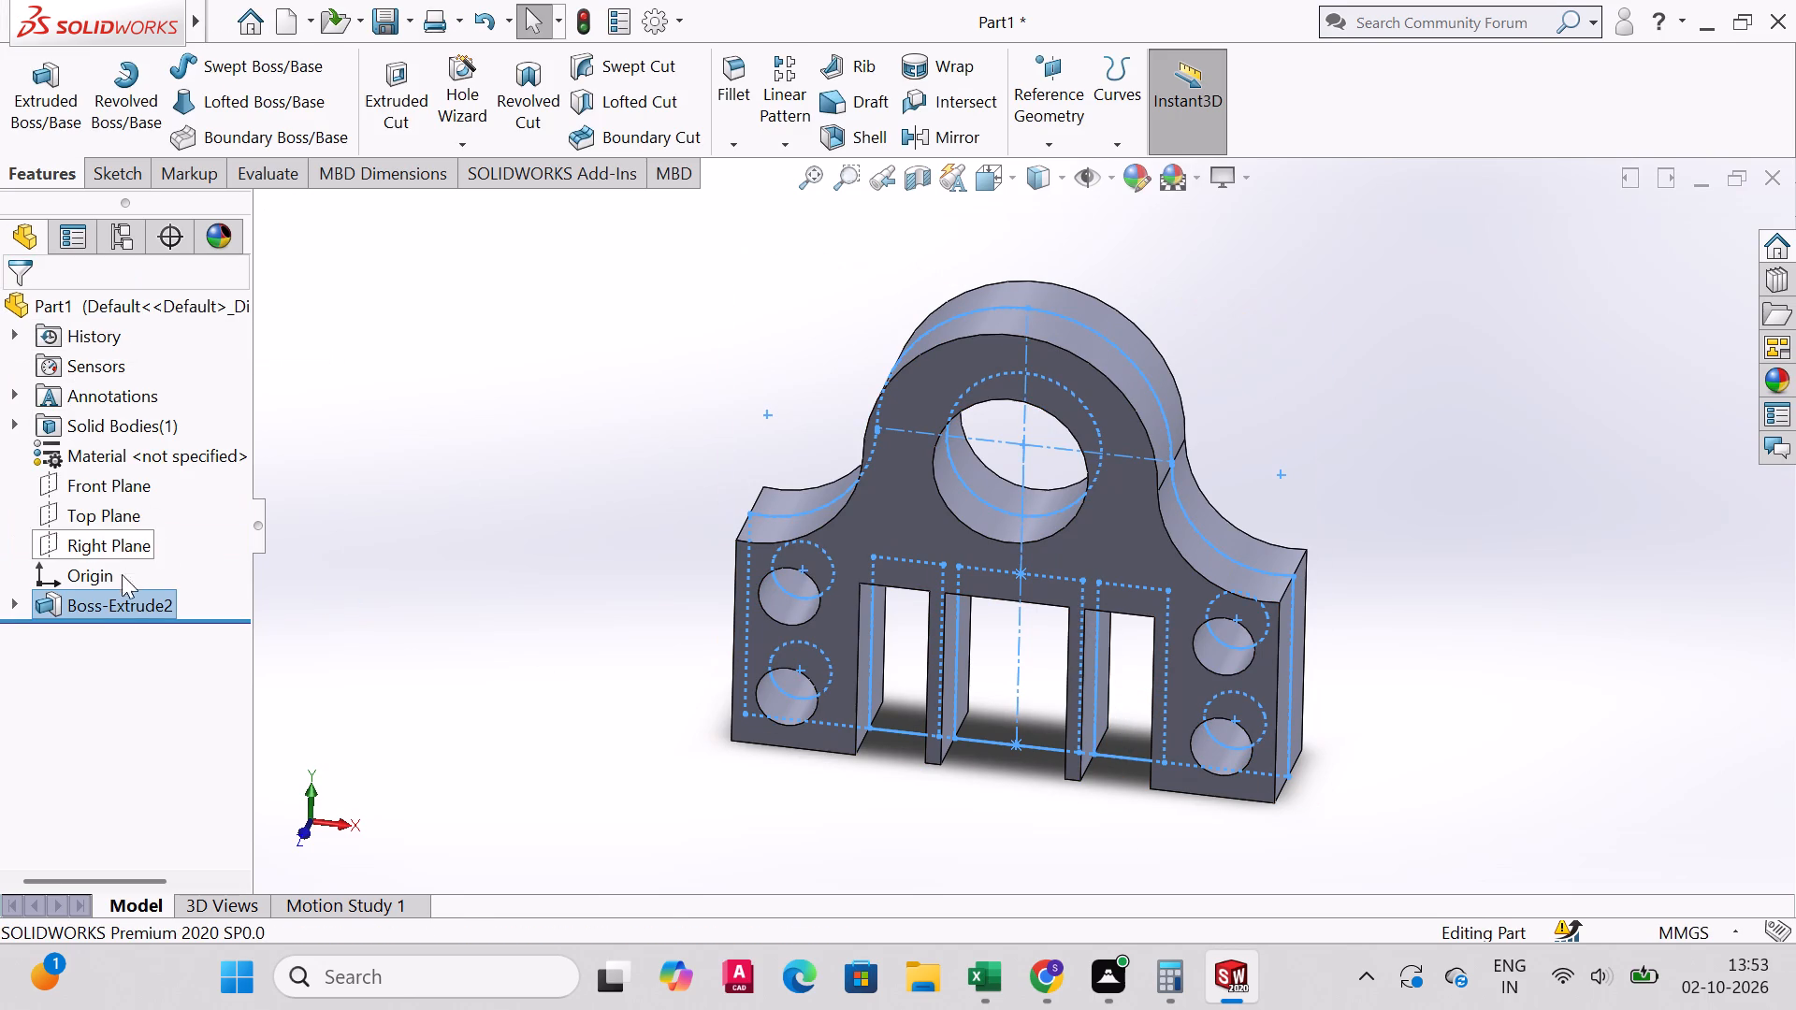
Extrude the two 18 mm wide side slot regions of the plate's sketch as Blind lugs 64 mm deep, merged with the body.
left_click(16, 604)
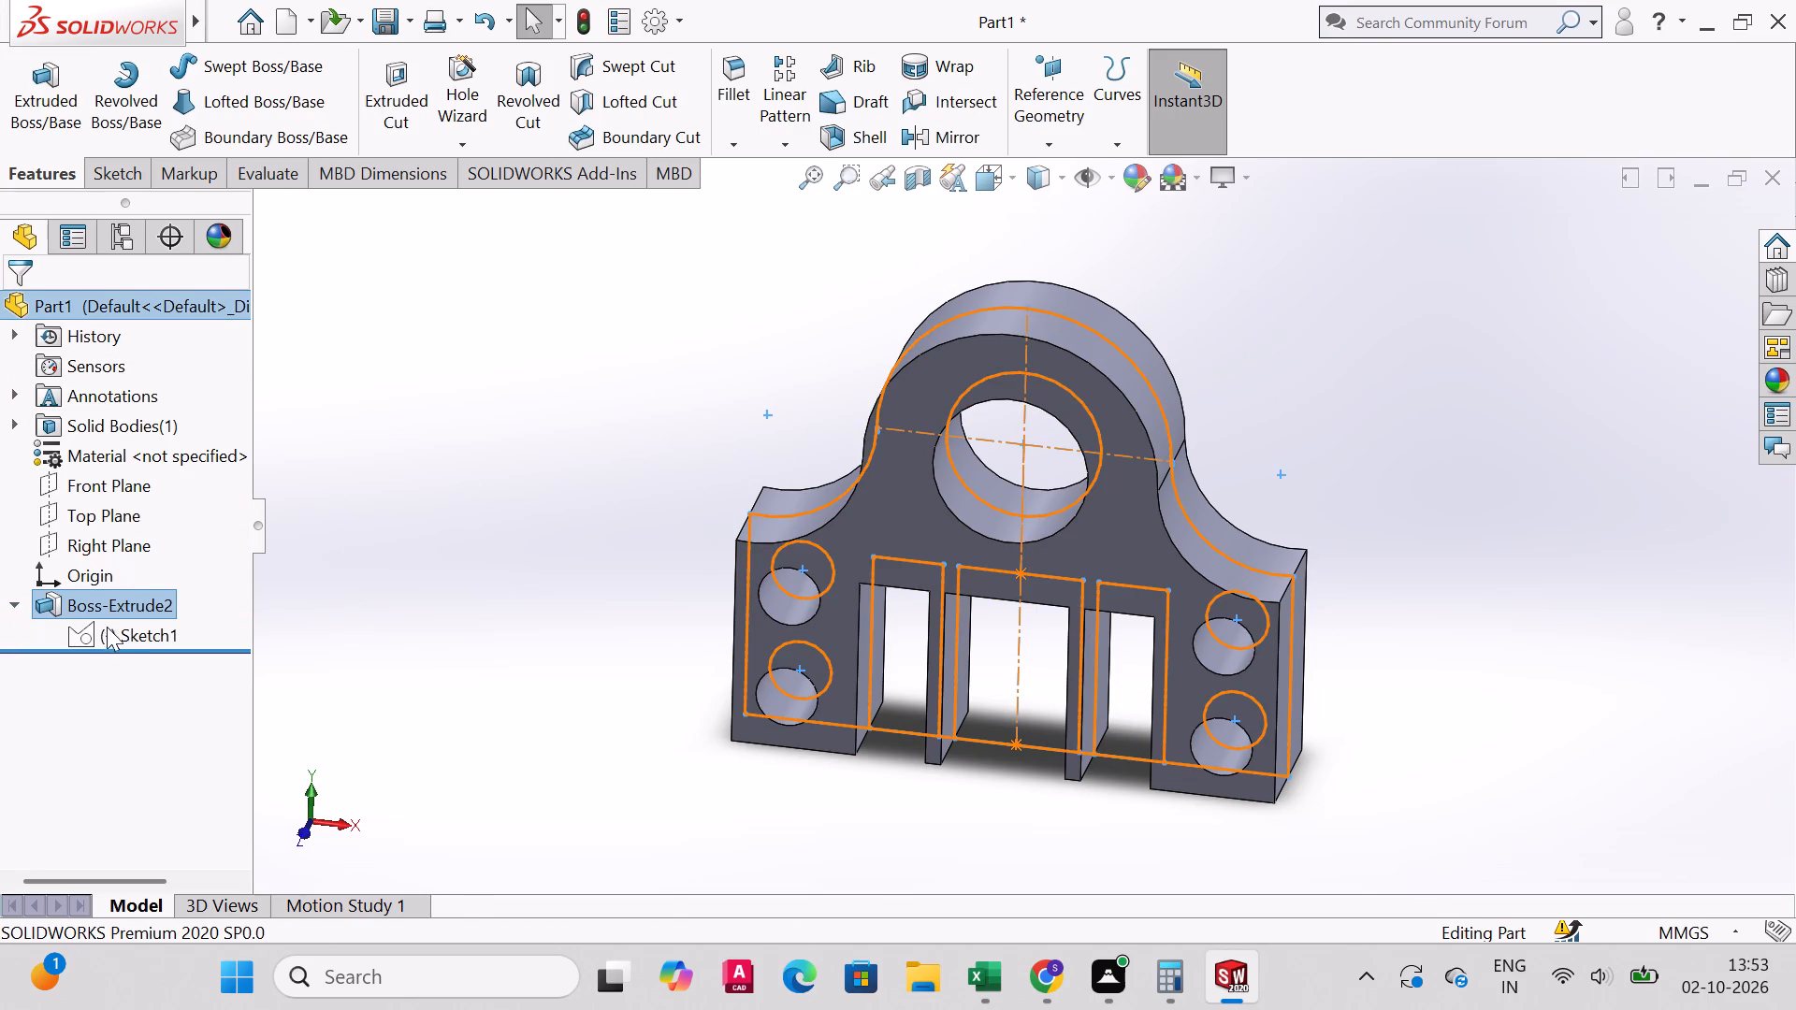
left_click(125, 628)
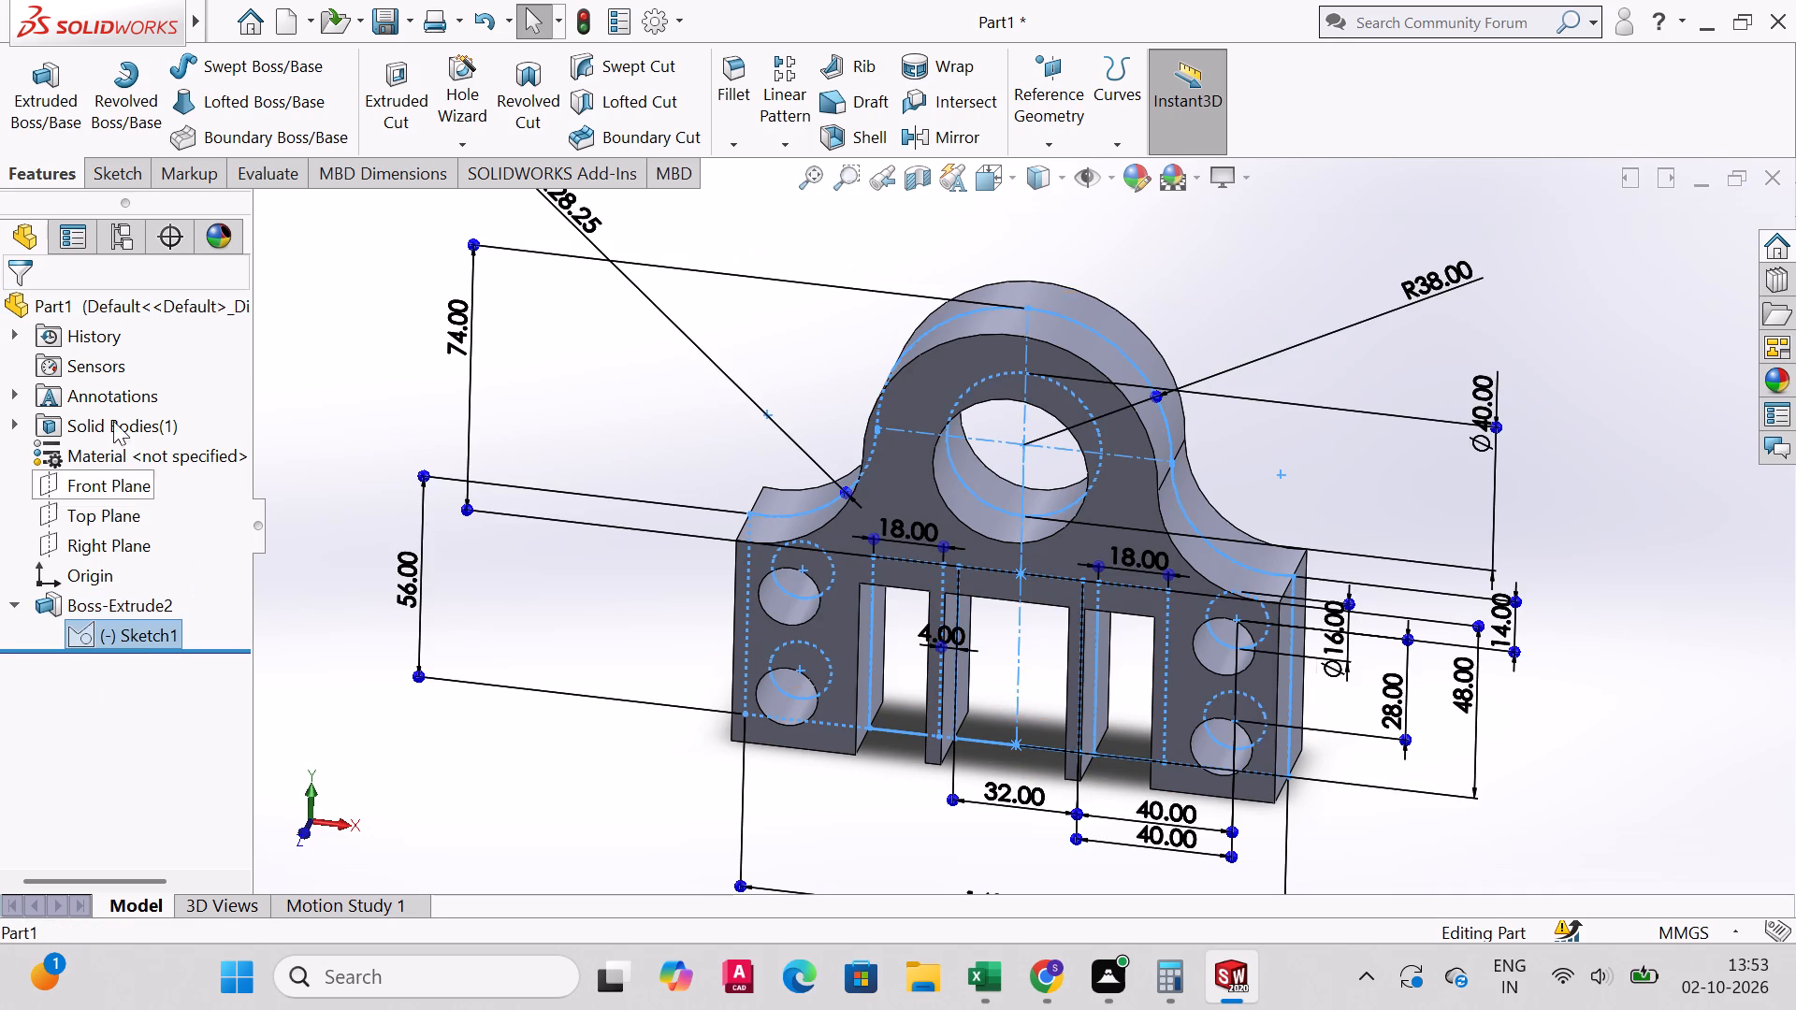
left_click(55, 87)
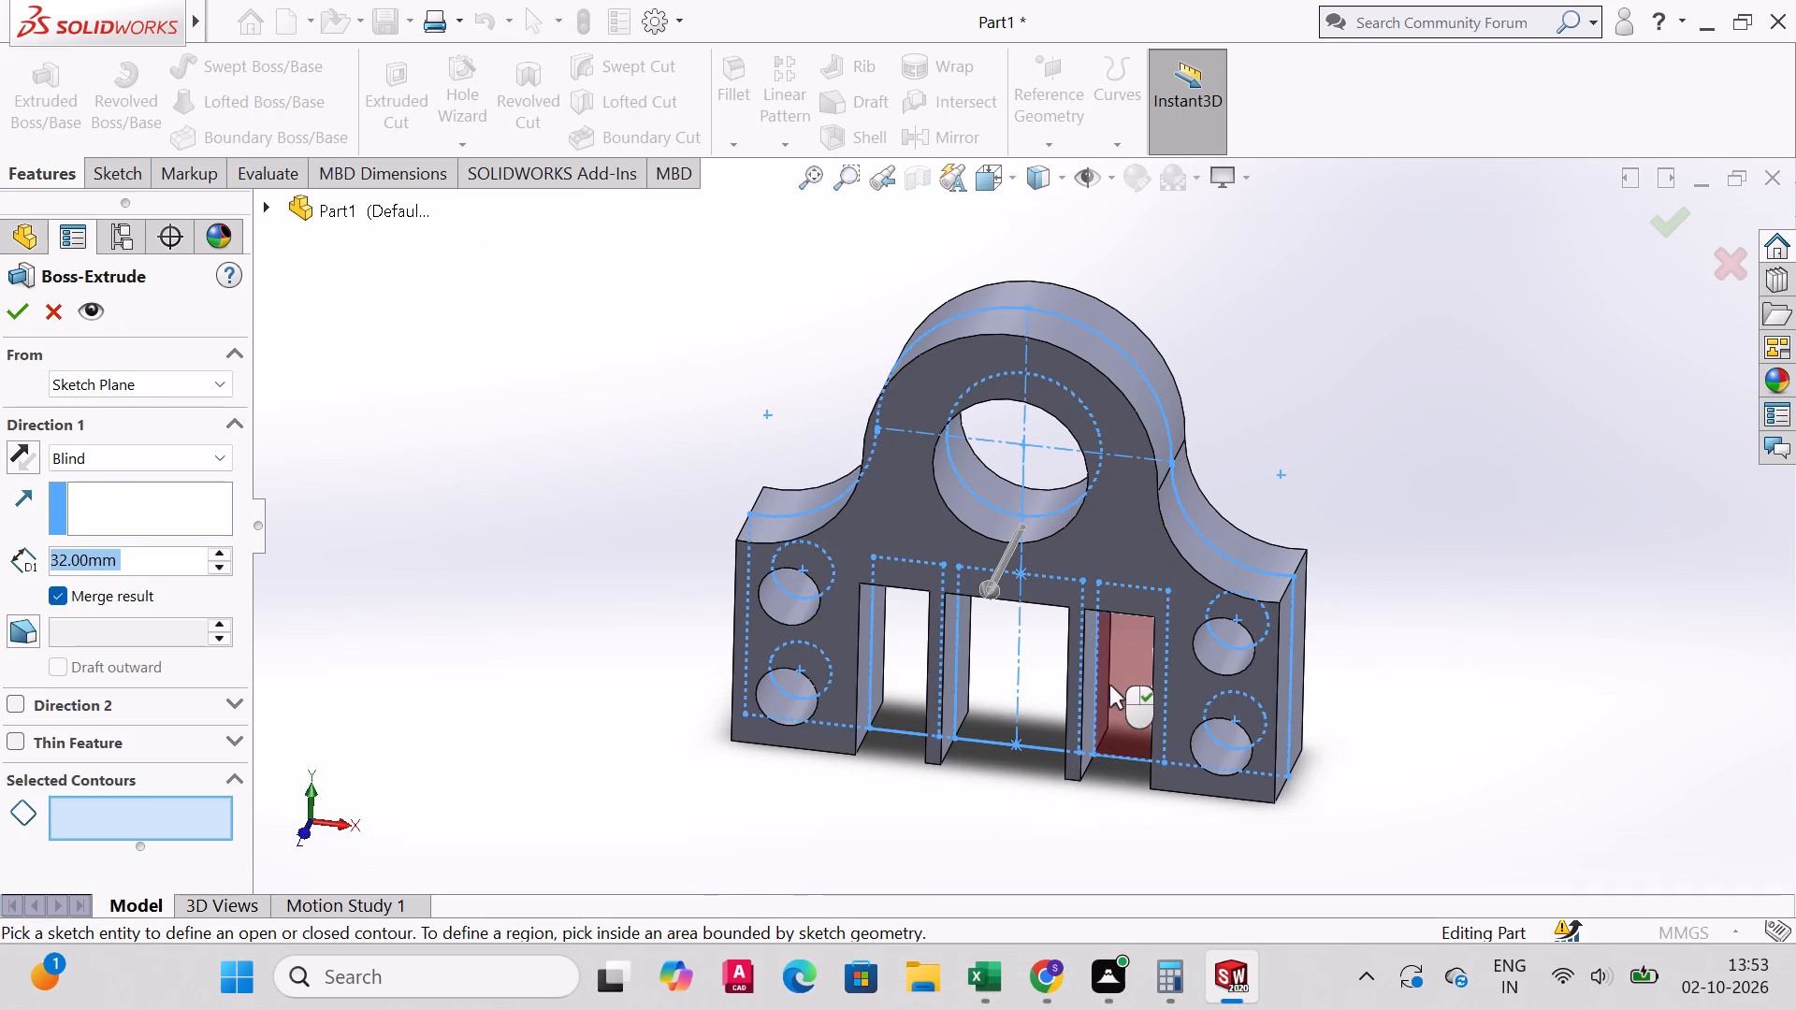
left_click(1110, 684)
left_click(911, 666)
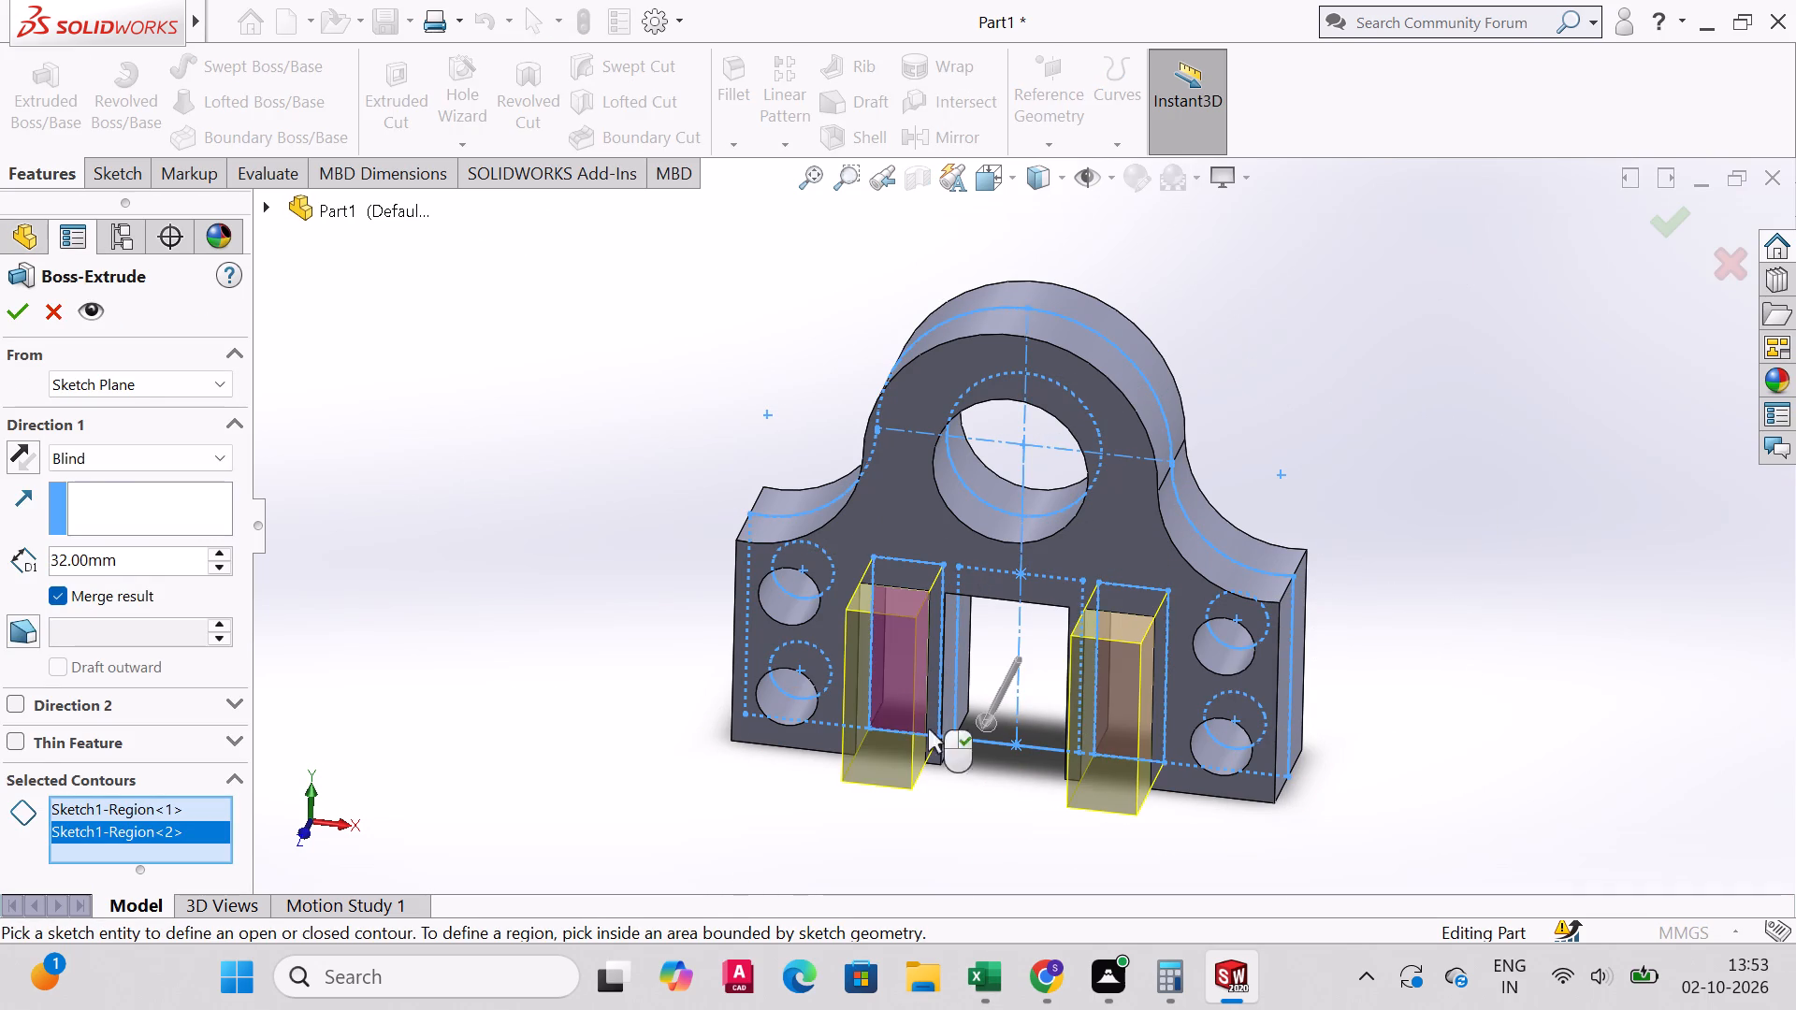
middle_click_drag(1028, 807, 988, 860)
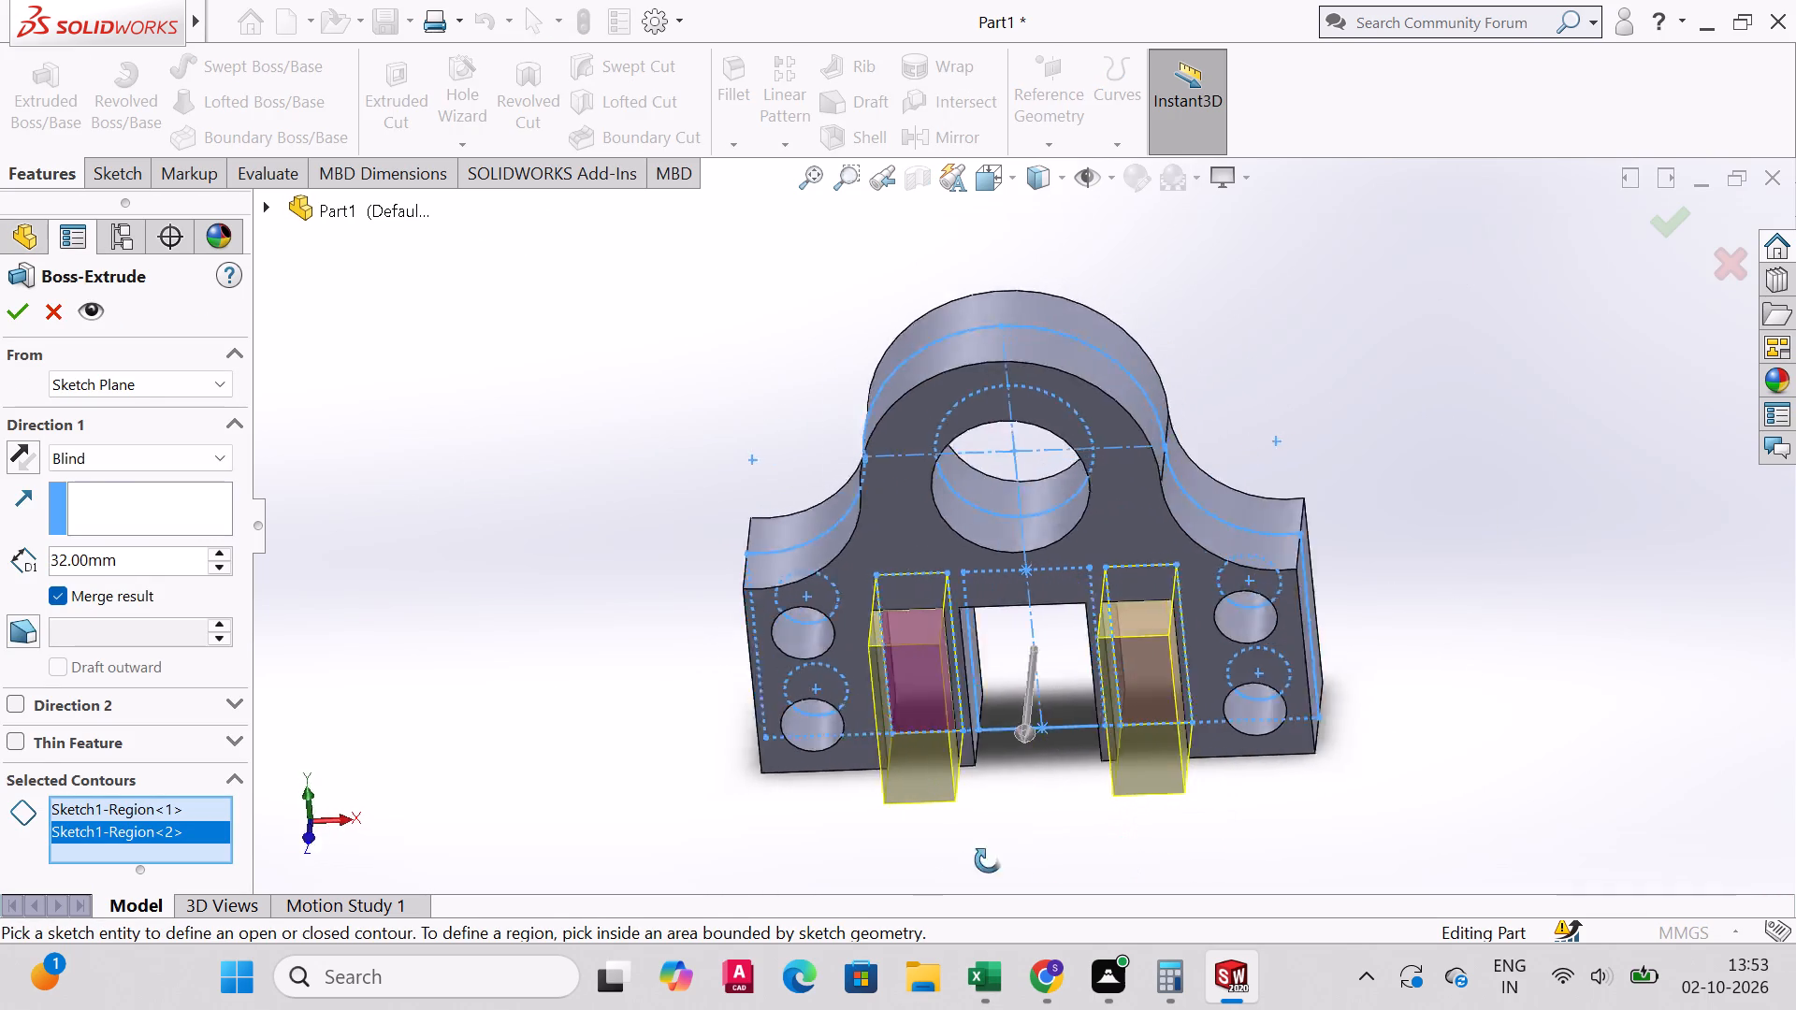
middle_click_drag(988, 860, 1116, 791)
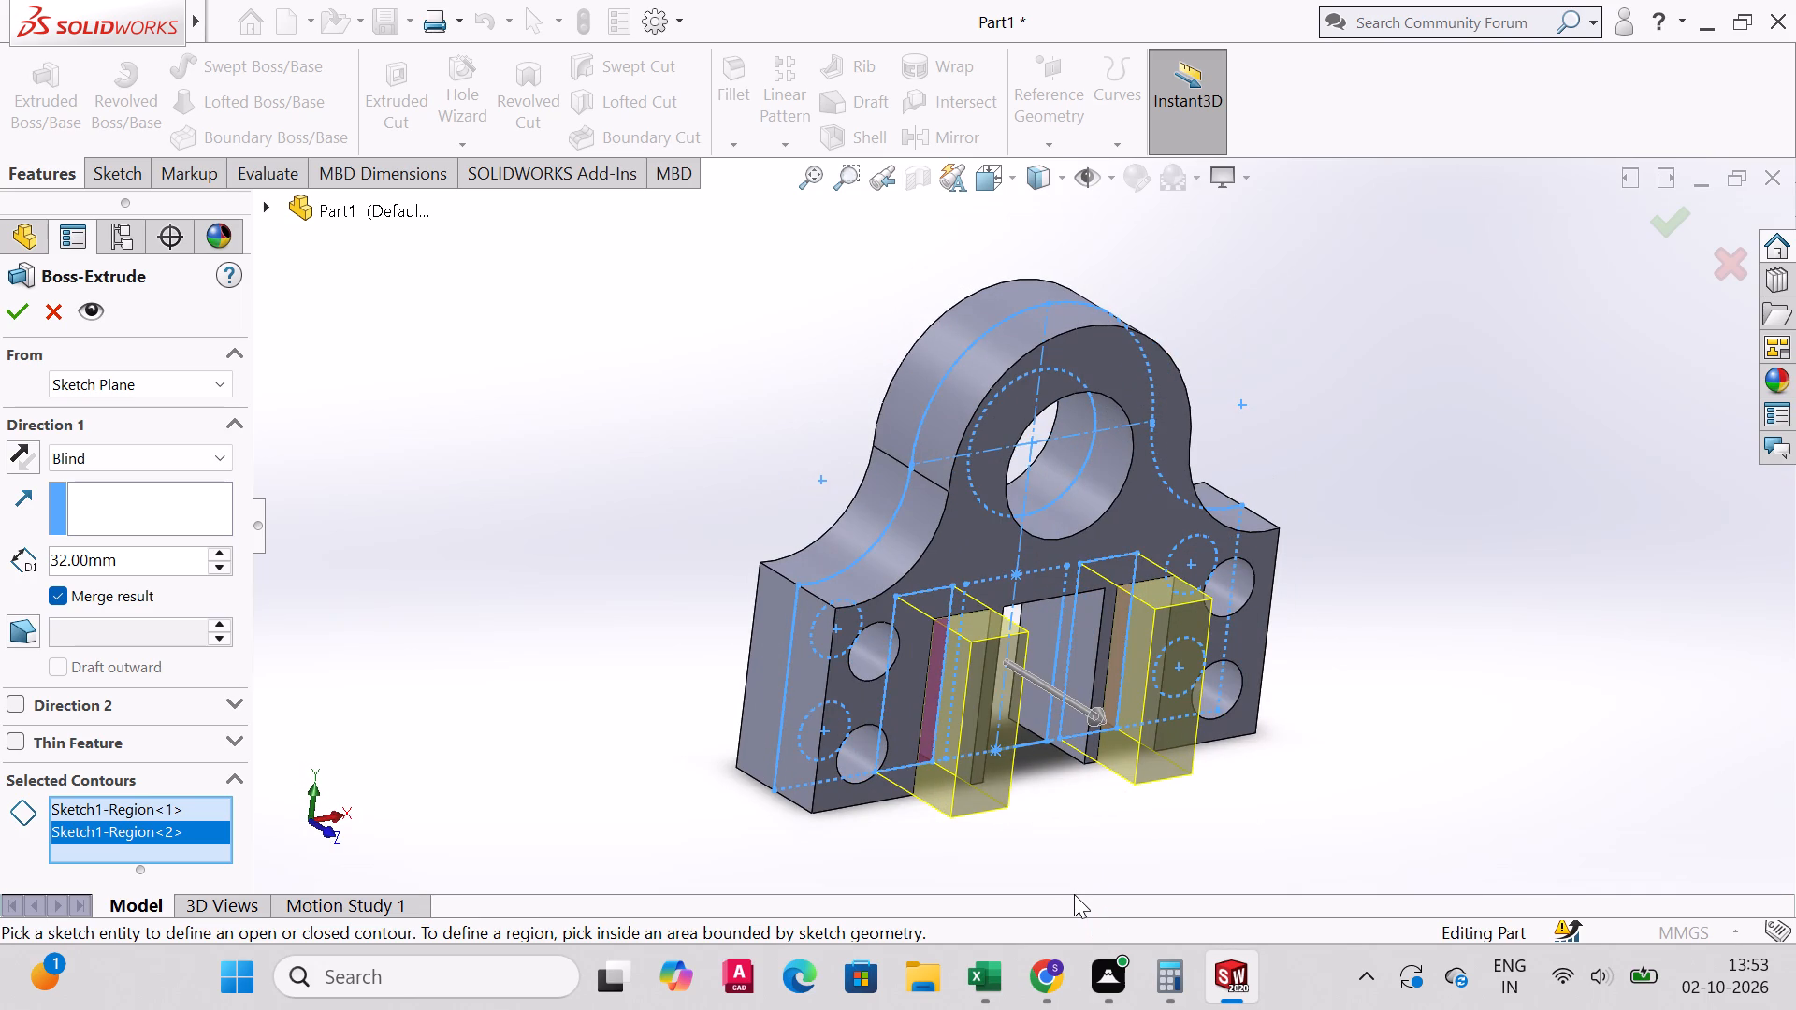
type("64")
left_click_drag(146, 545, 0, 560)
left_click_drag(144, 555, 0, 562)
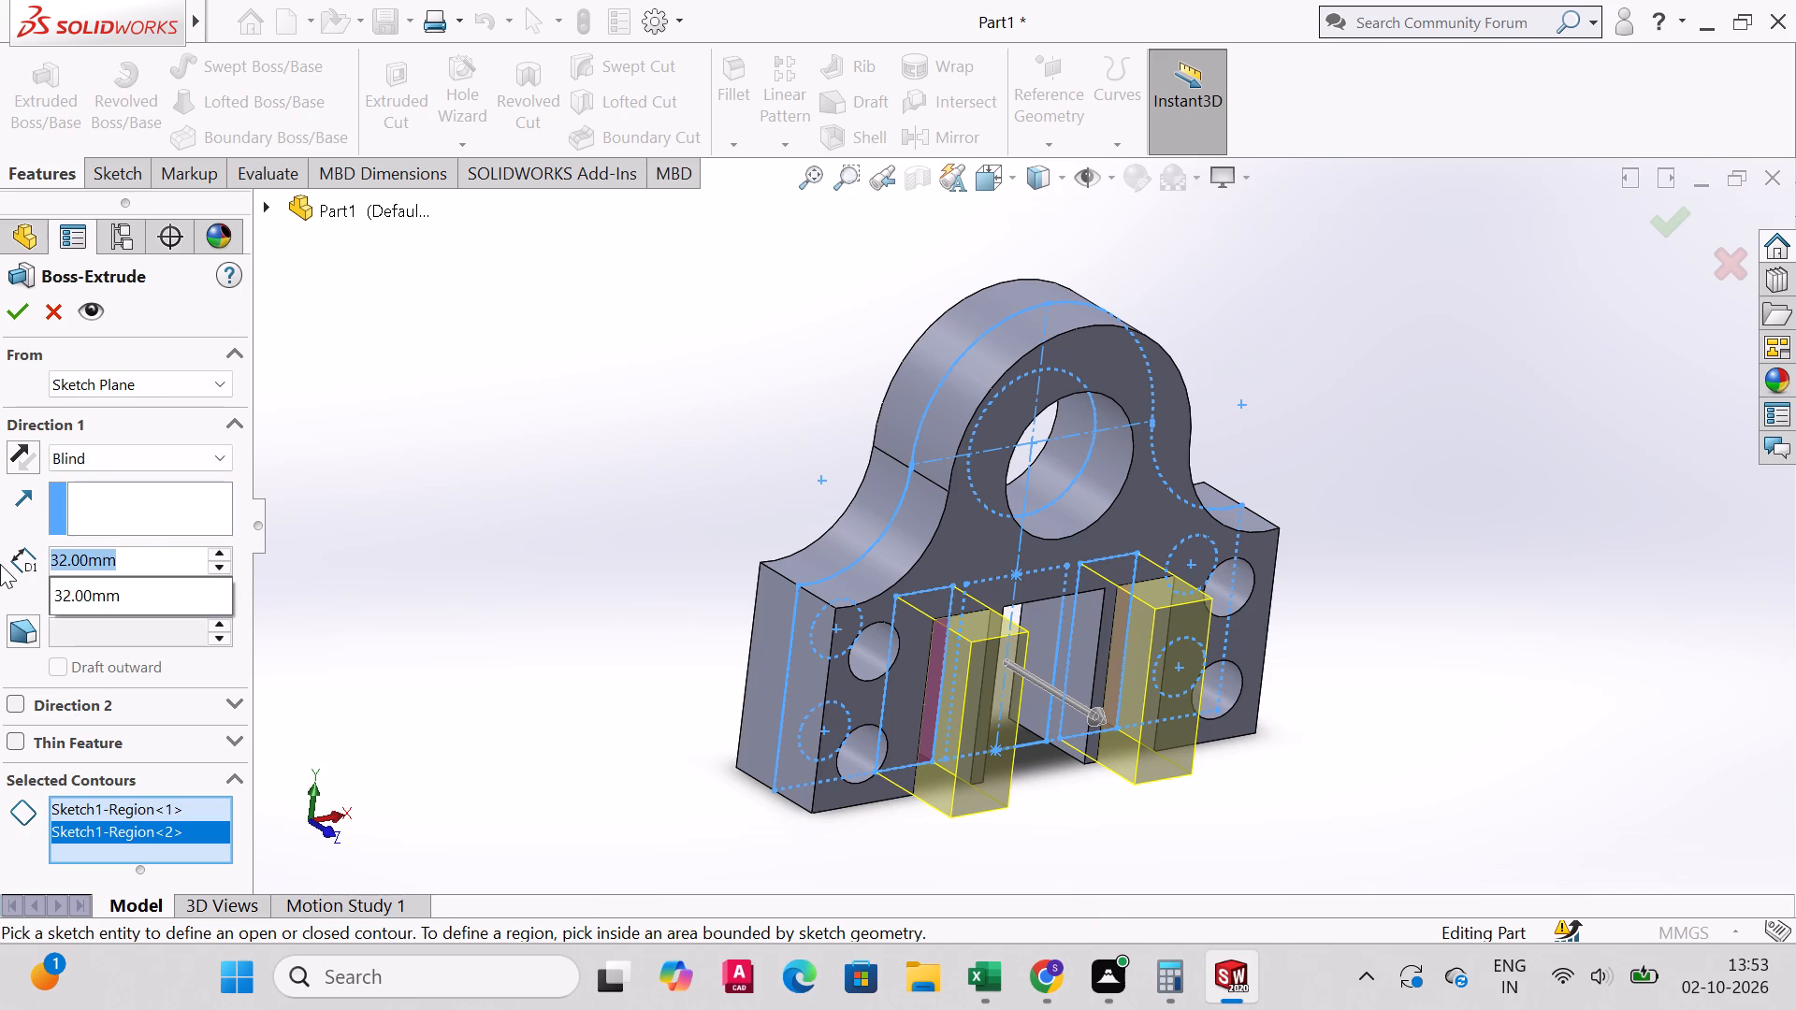
type("64")
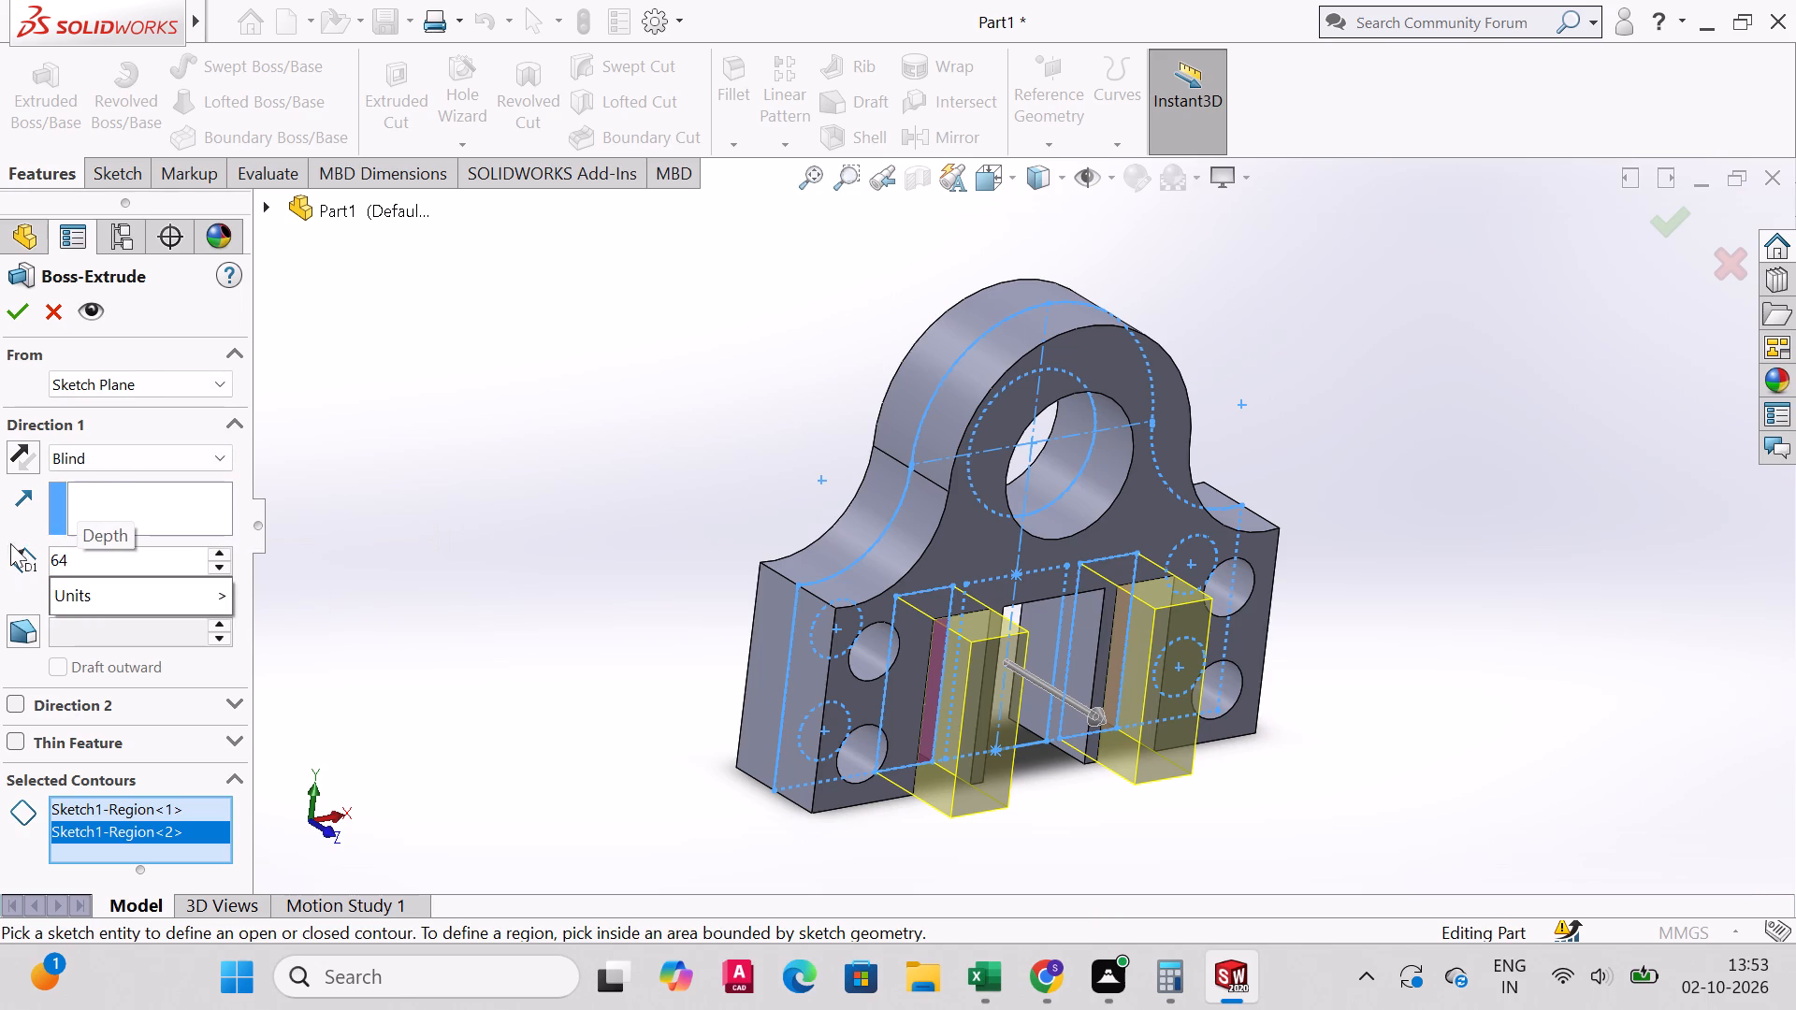
left_click(8, 310)
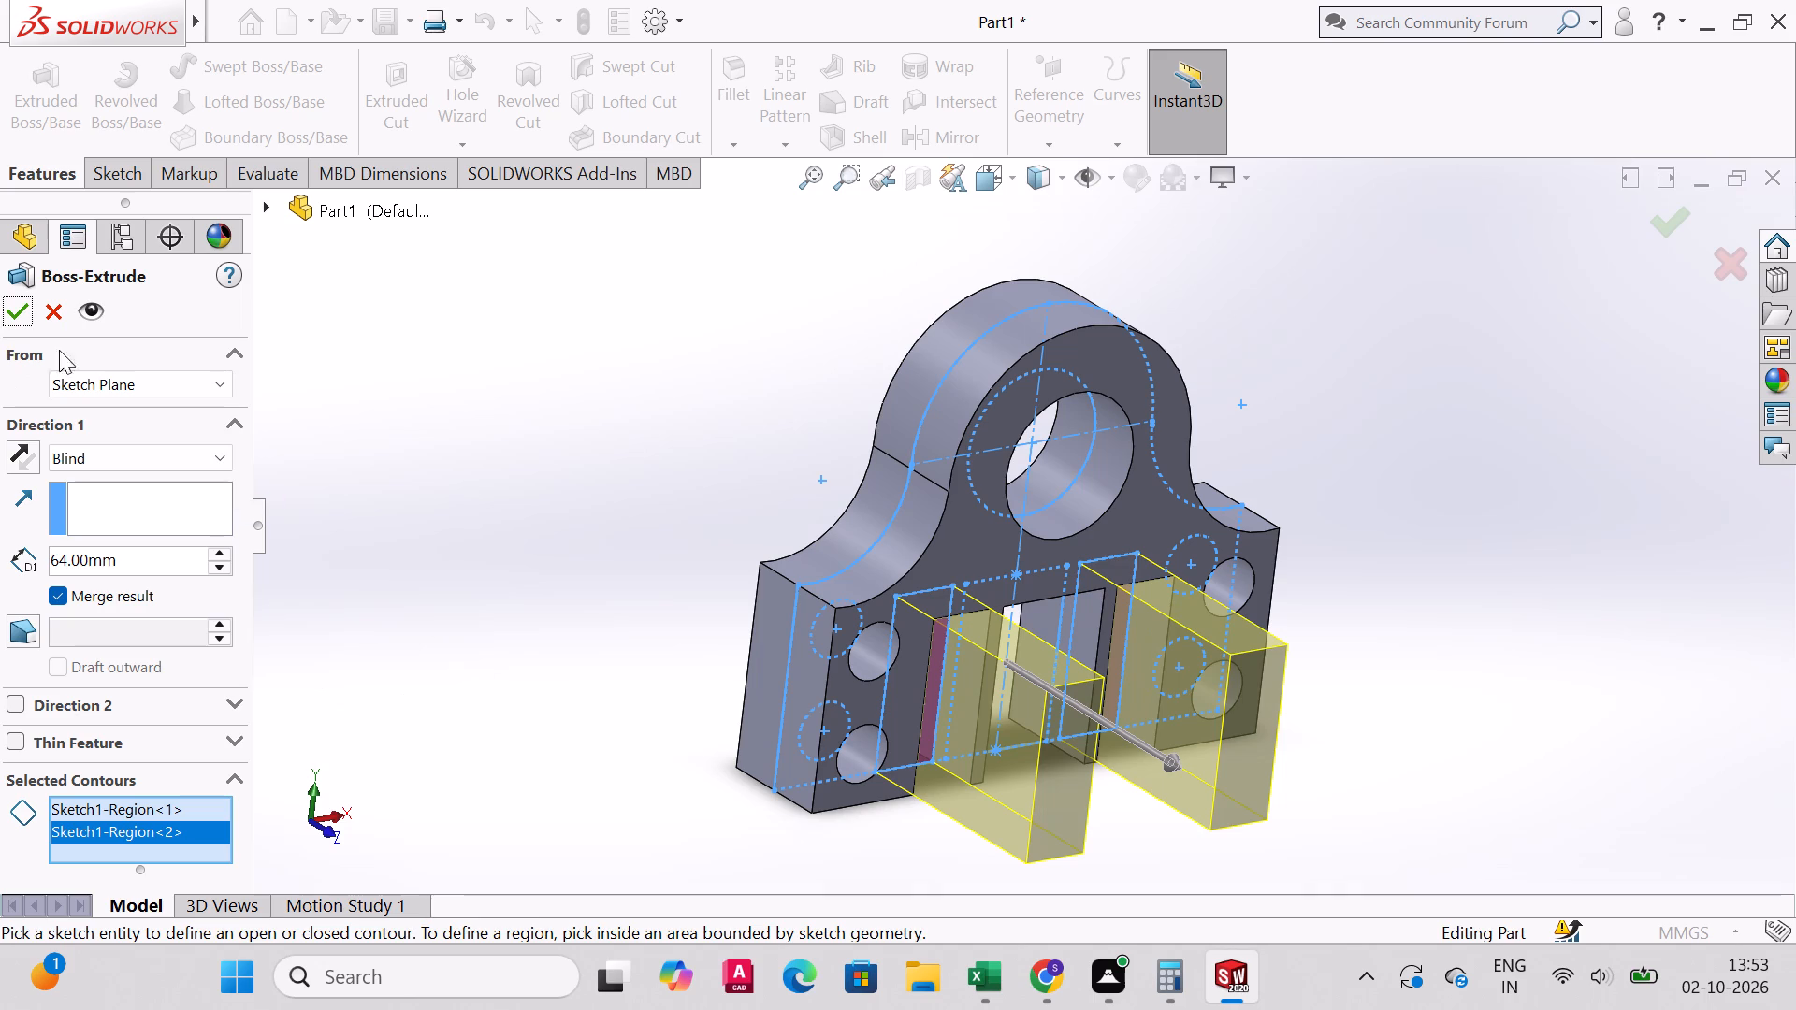
left_click(13, 312)
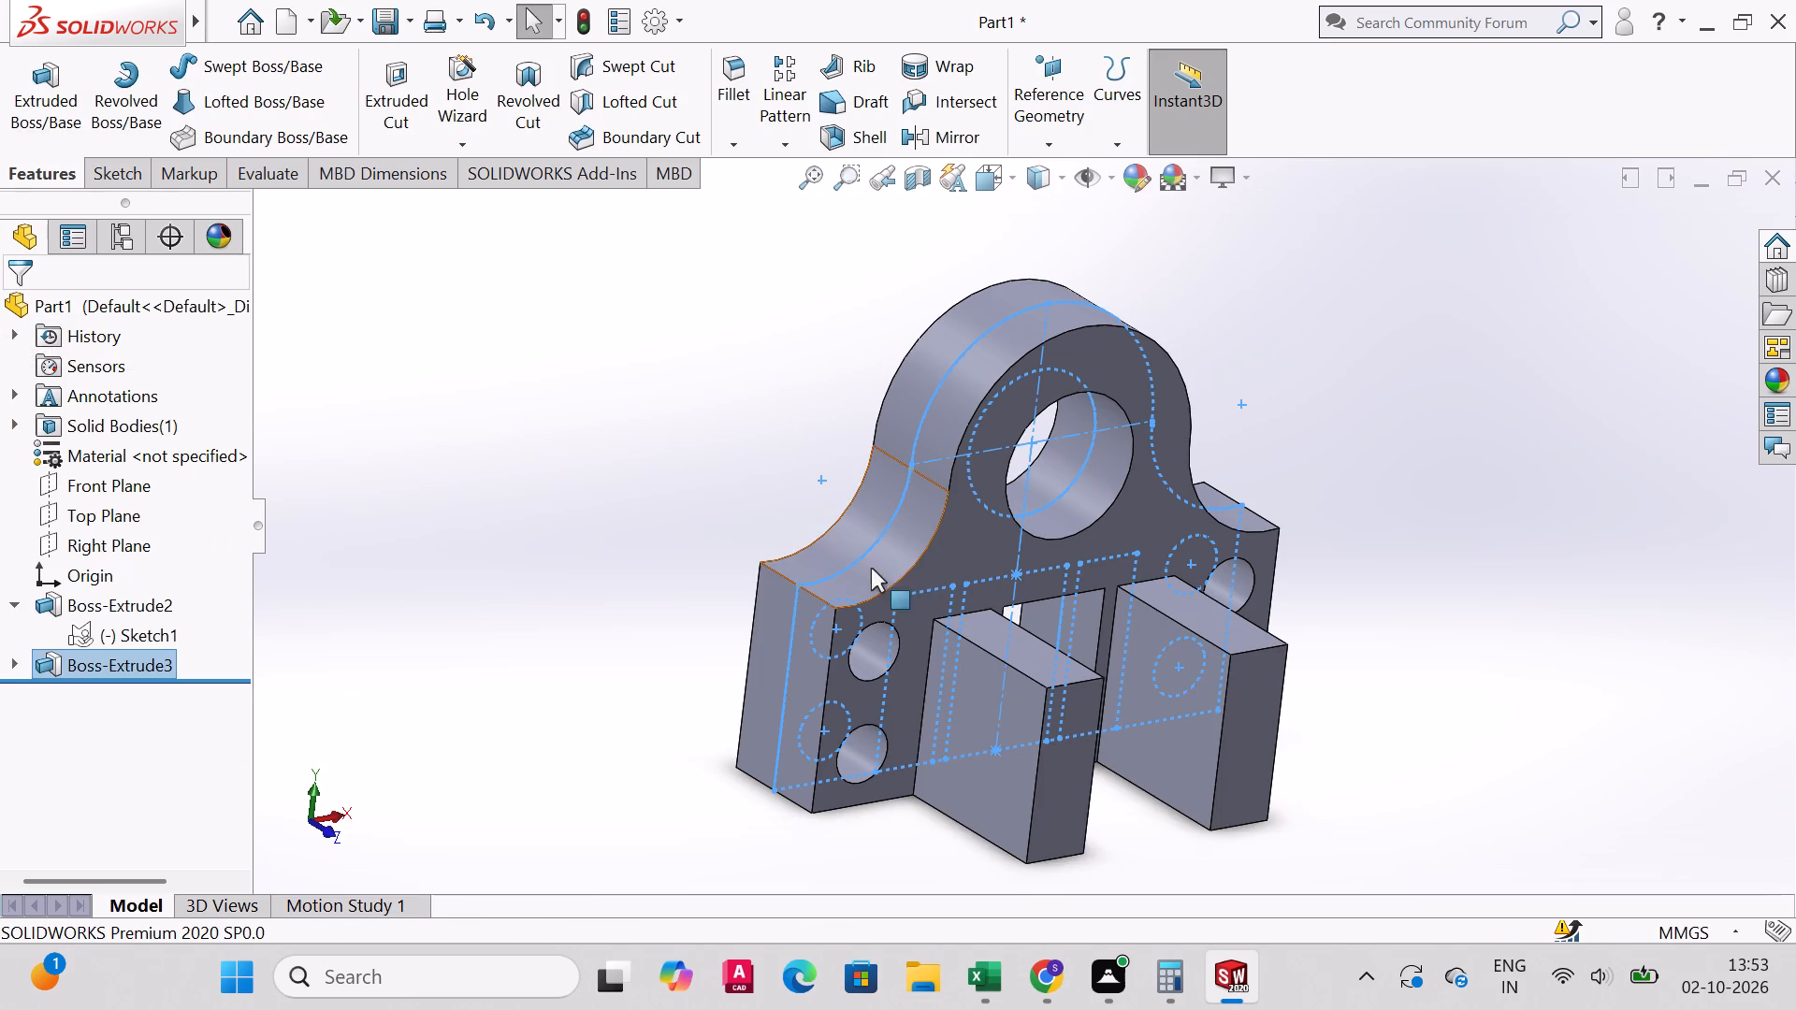
middle_click_drag(979, 668, 991, 671)
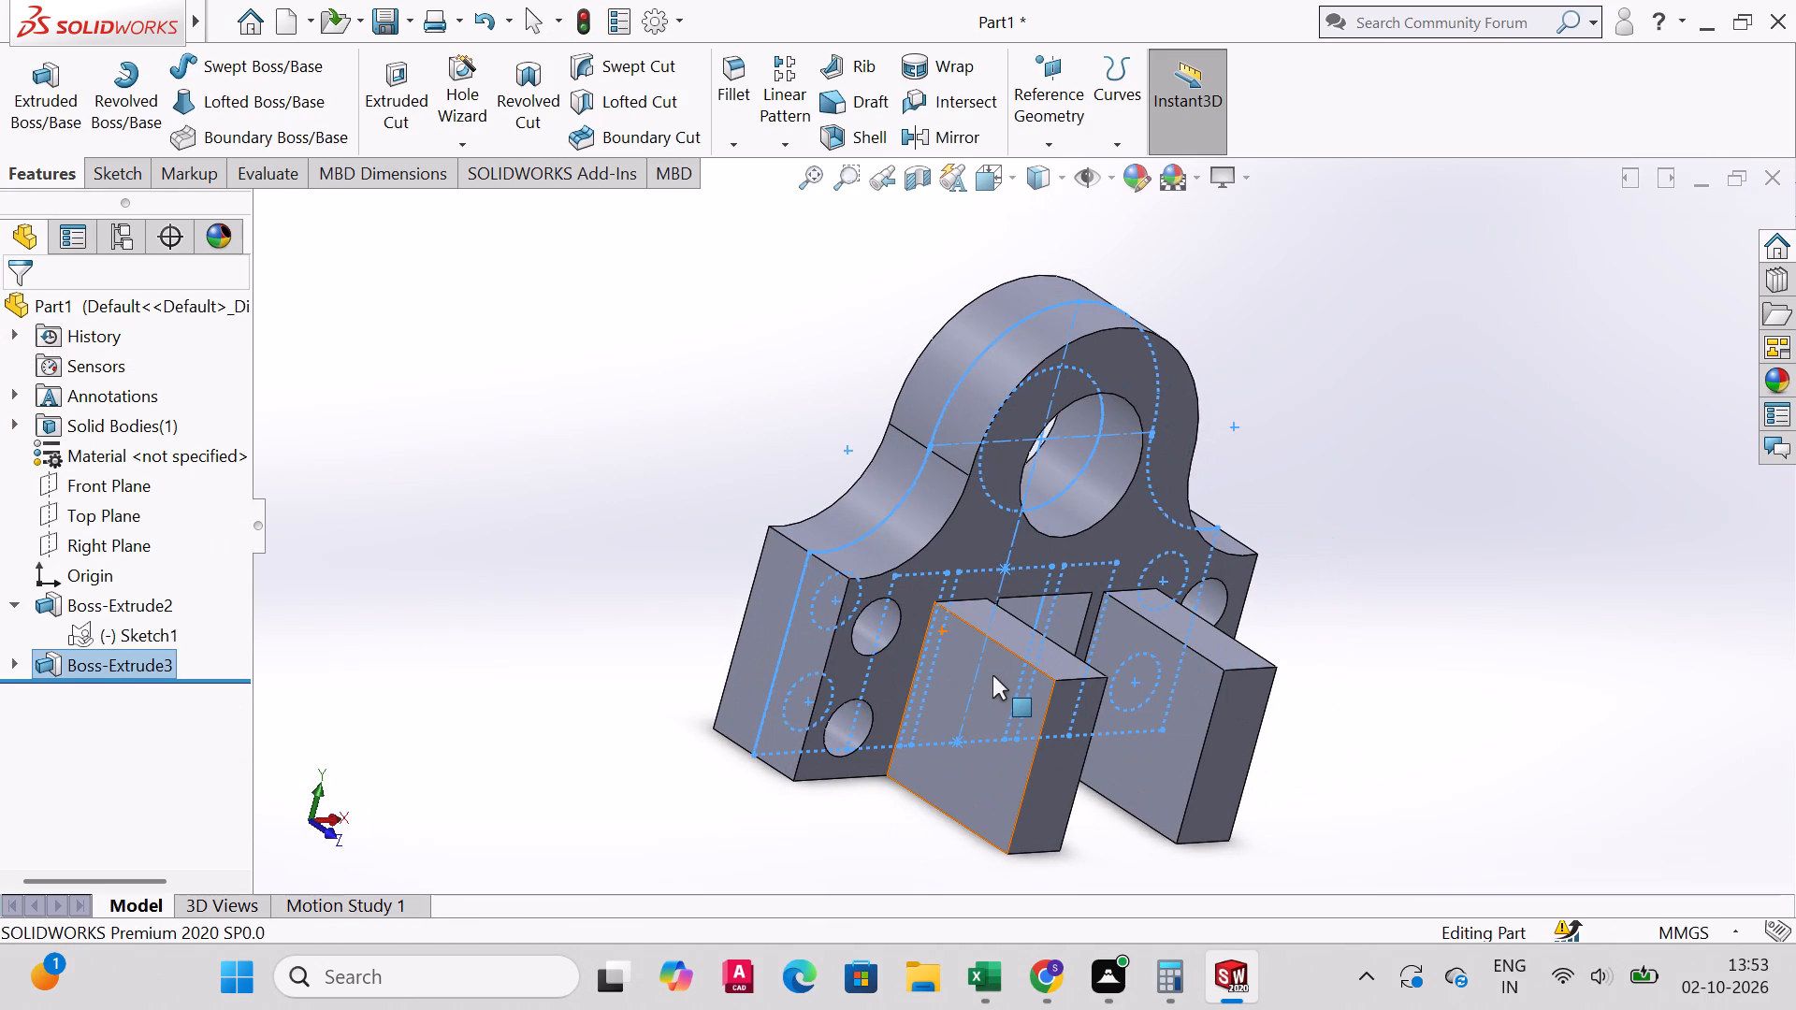
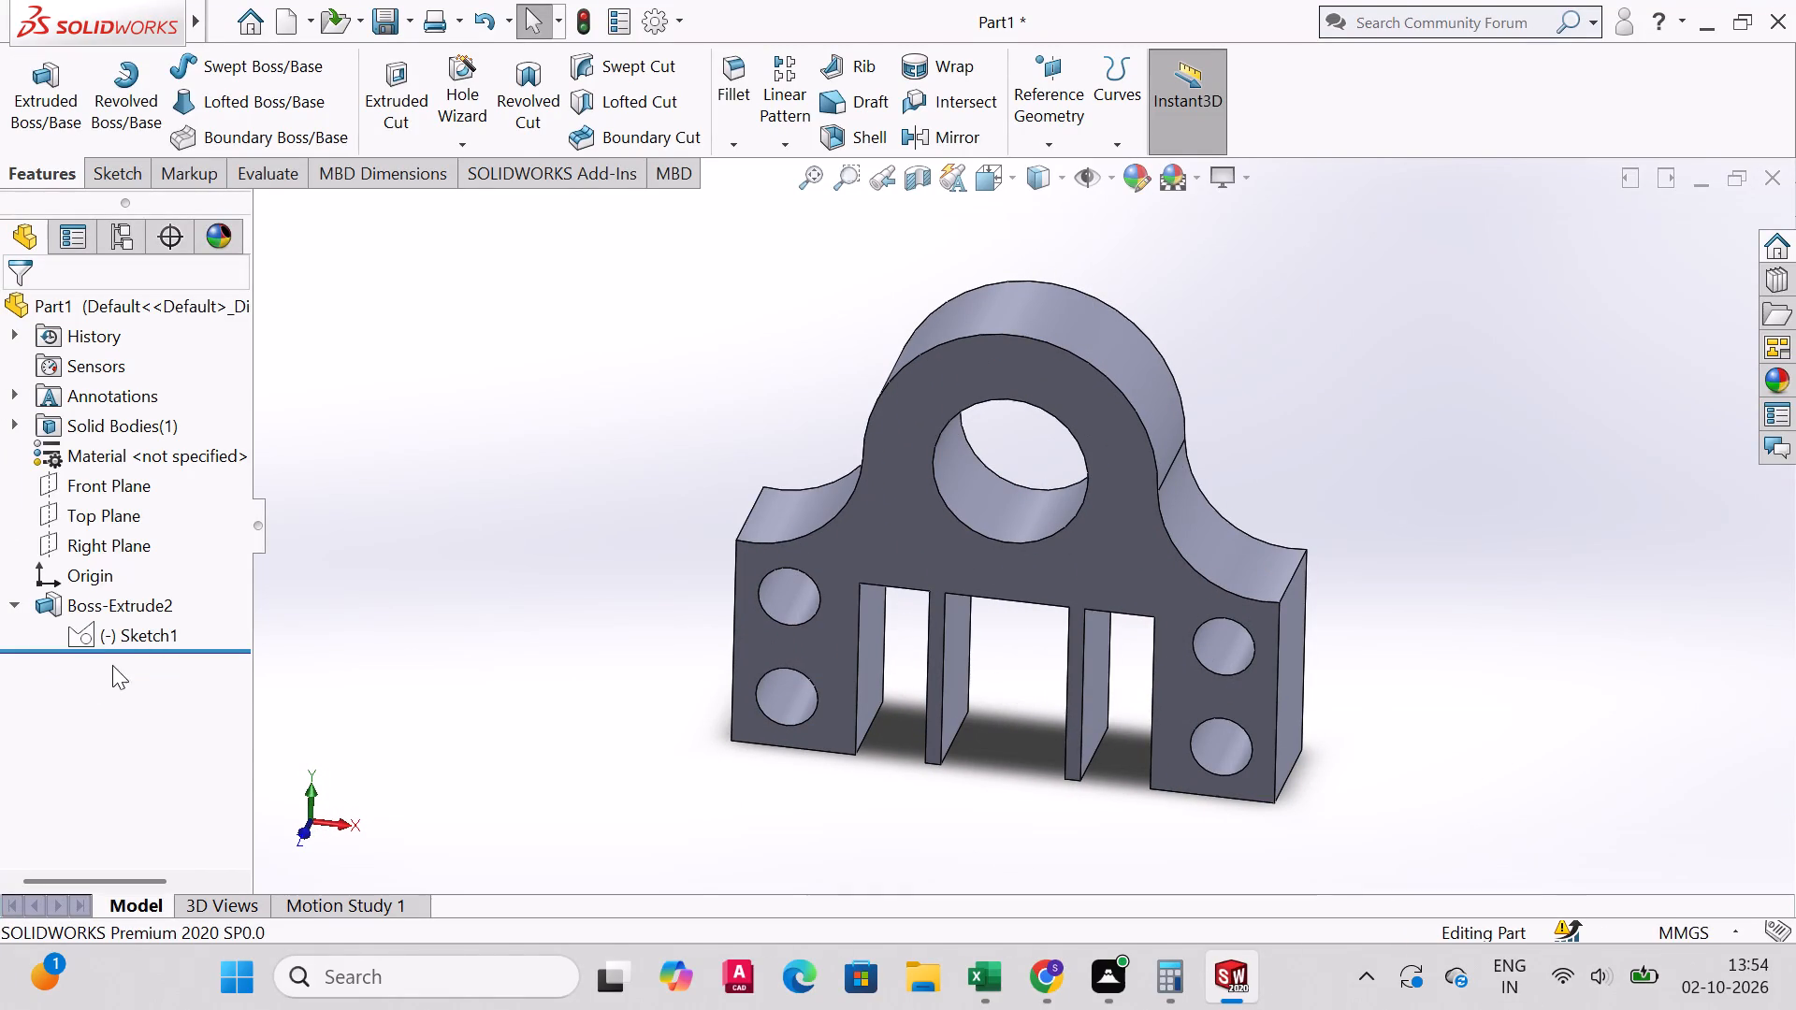
Extrude the two 18 mm wide side slot regions of the plate's sketch as Blind lugs 64 mm deep, merged with the body.
left_click(120, 642)
left_click(30, 67)
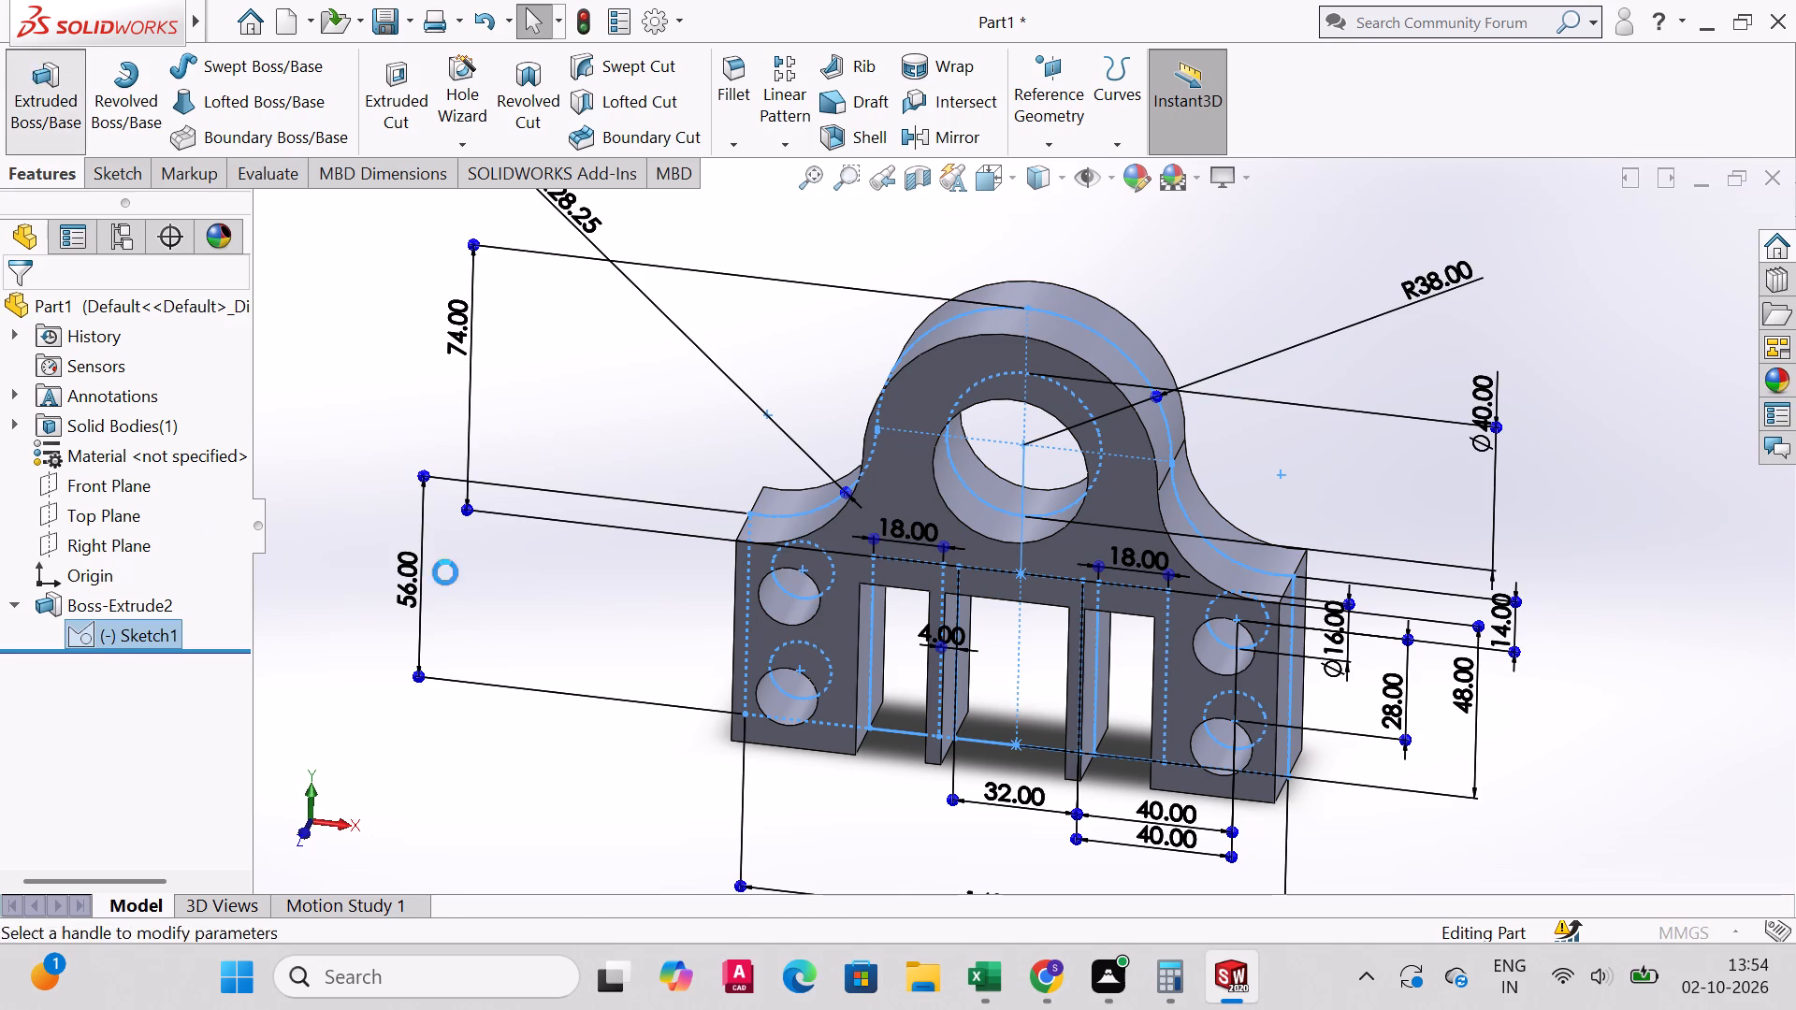
left_click(915, 635)
left_click(1126, 668)
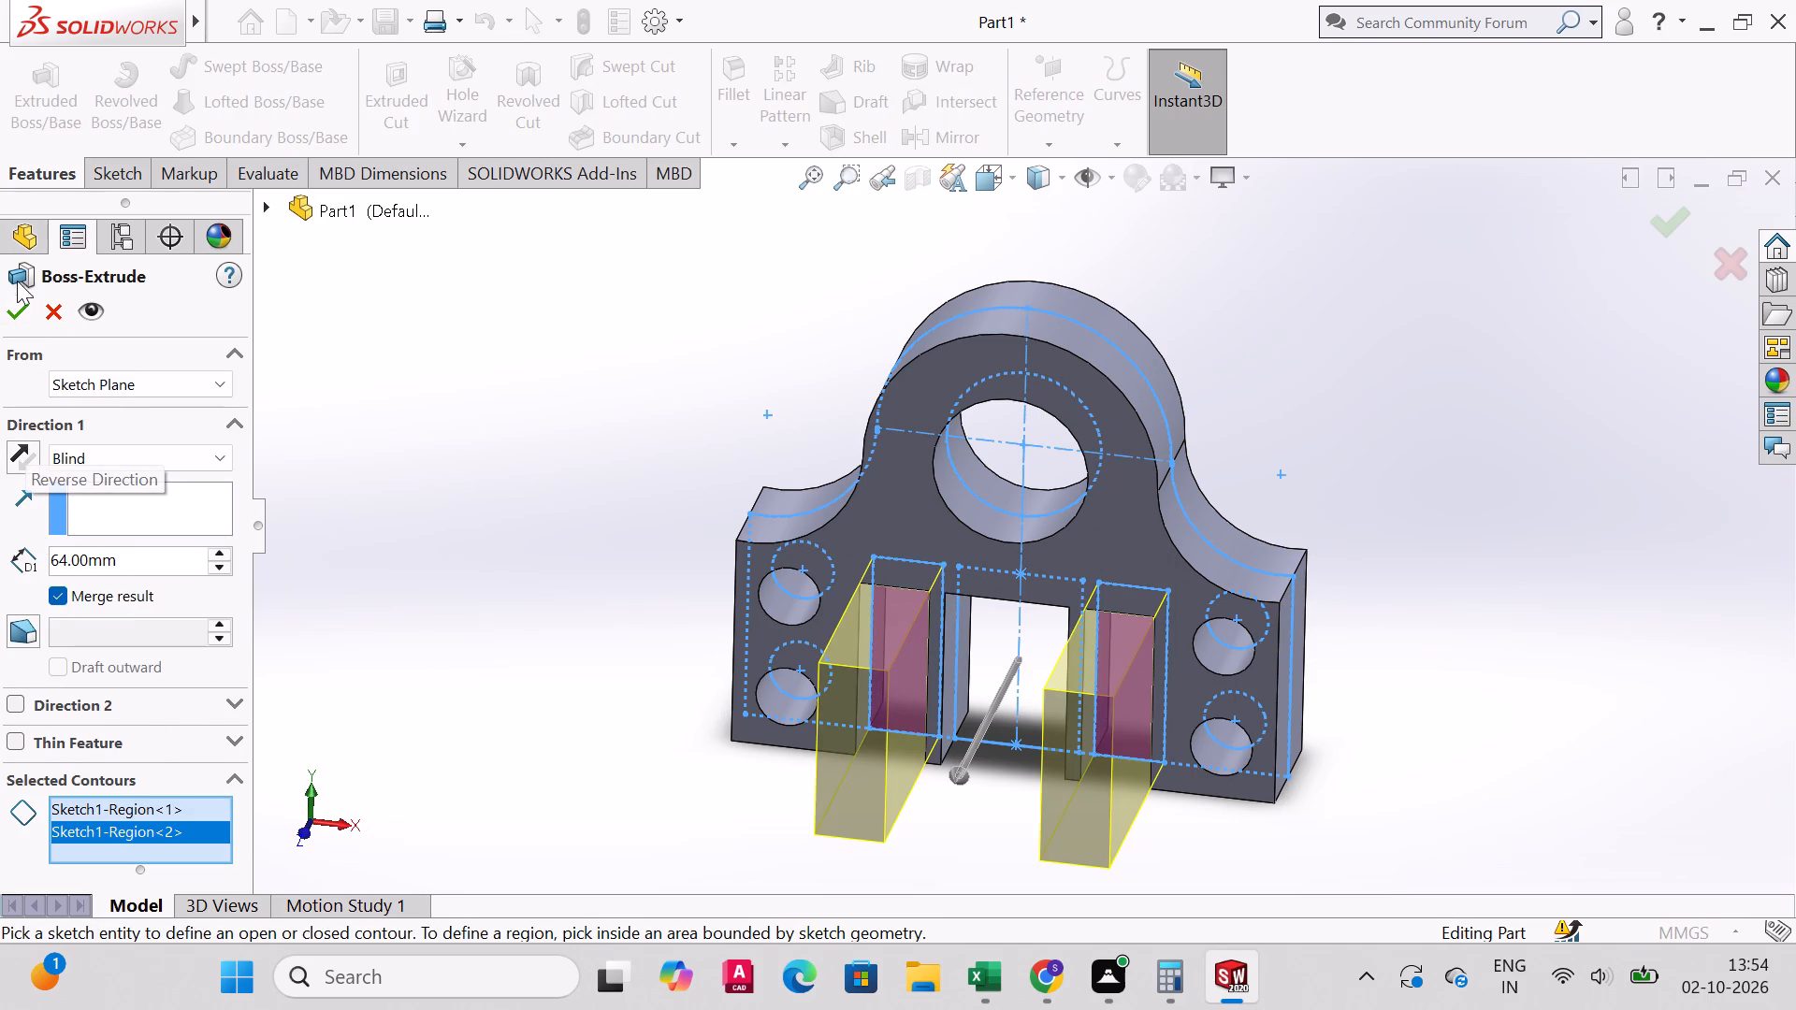
left_click(21, 308)
Start a new sketch on the flat outer side face of the protruding lug next to the plate's two left-hand holes.
middle_click_drag(846, 676, 914, 664)
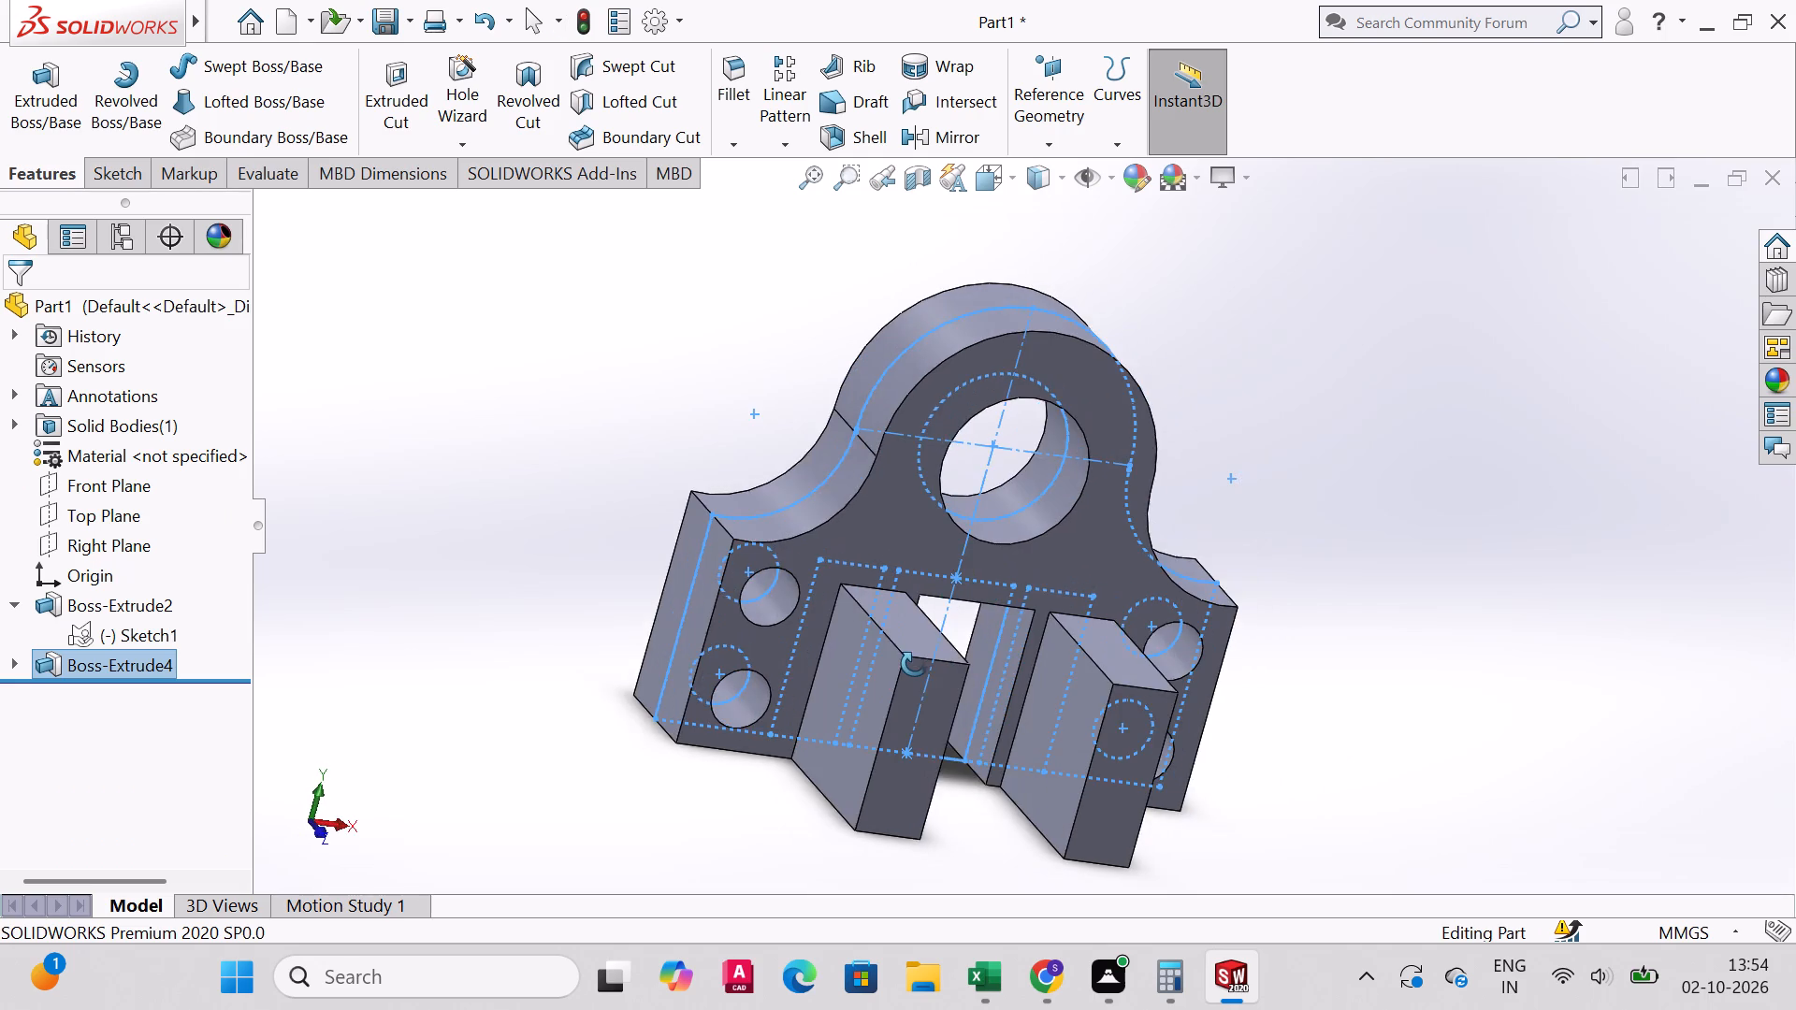
middle_click_drag(914, 664, 928, 642)
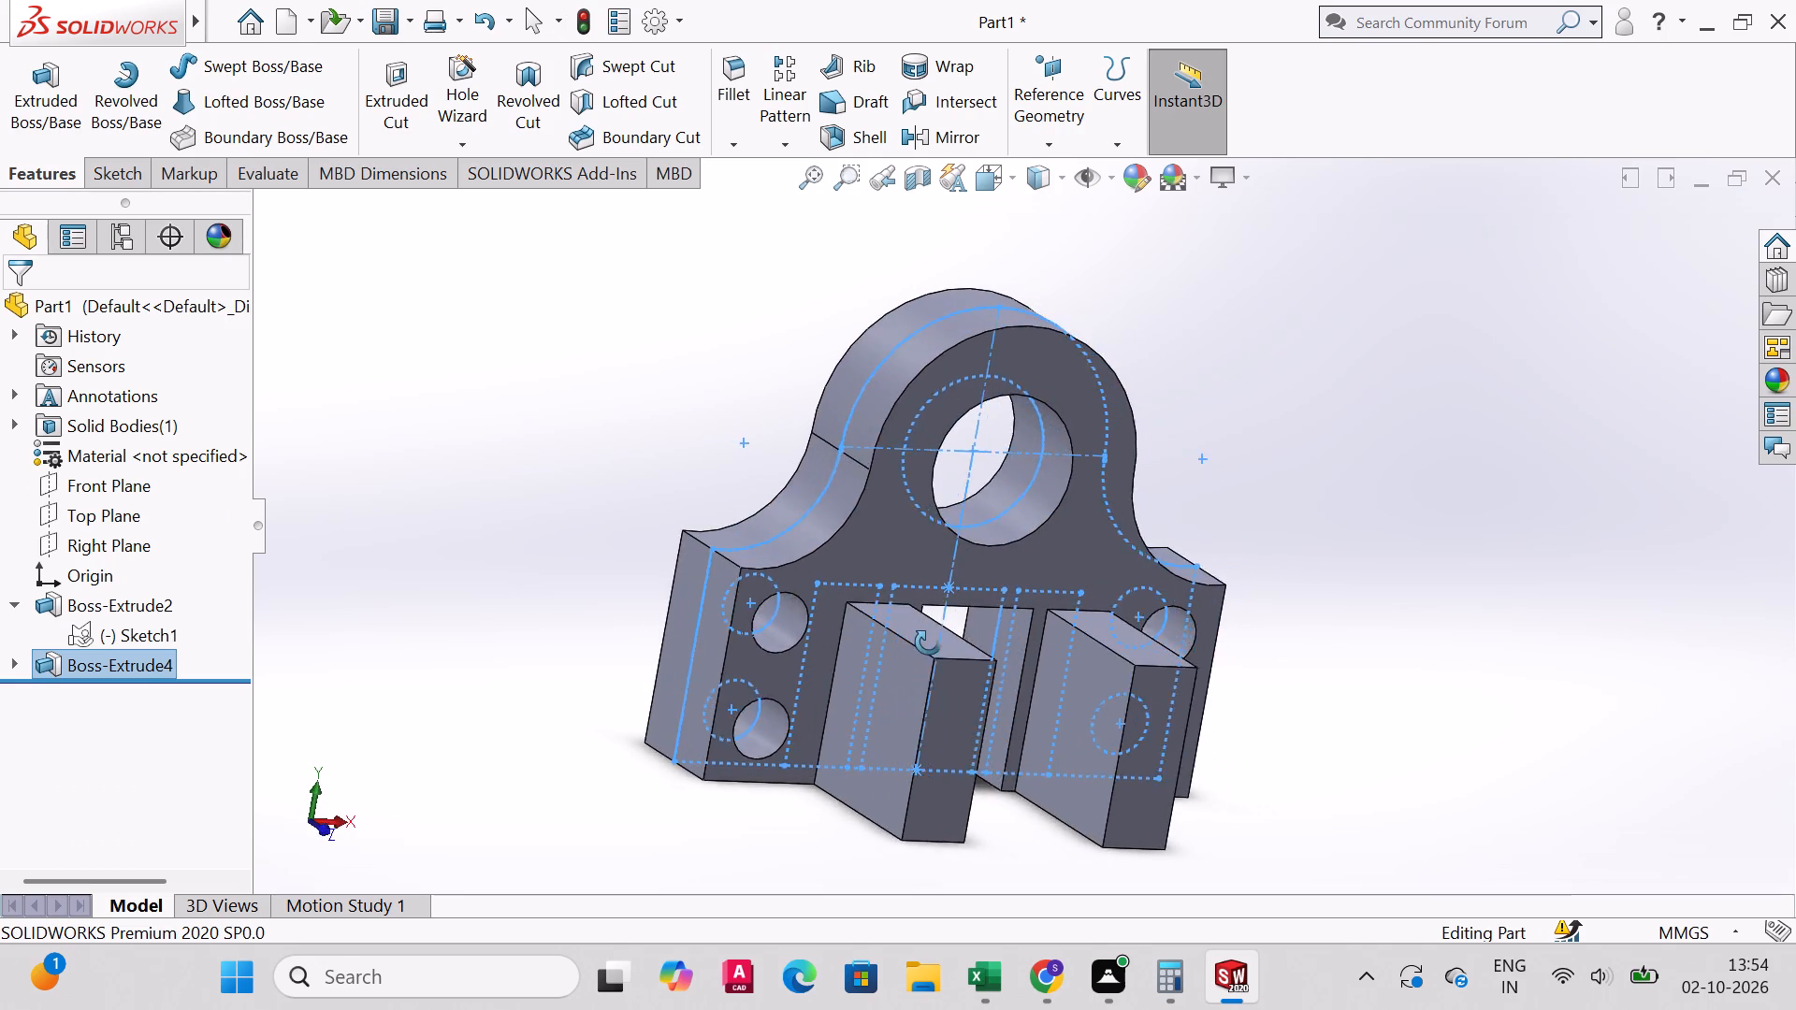
middle_click_drag(928, 642, 958, 657)
left_click(926, 729)
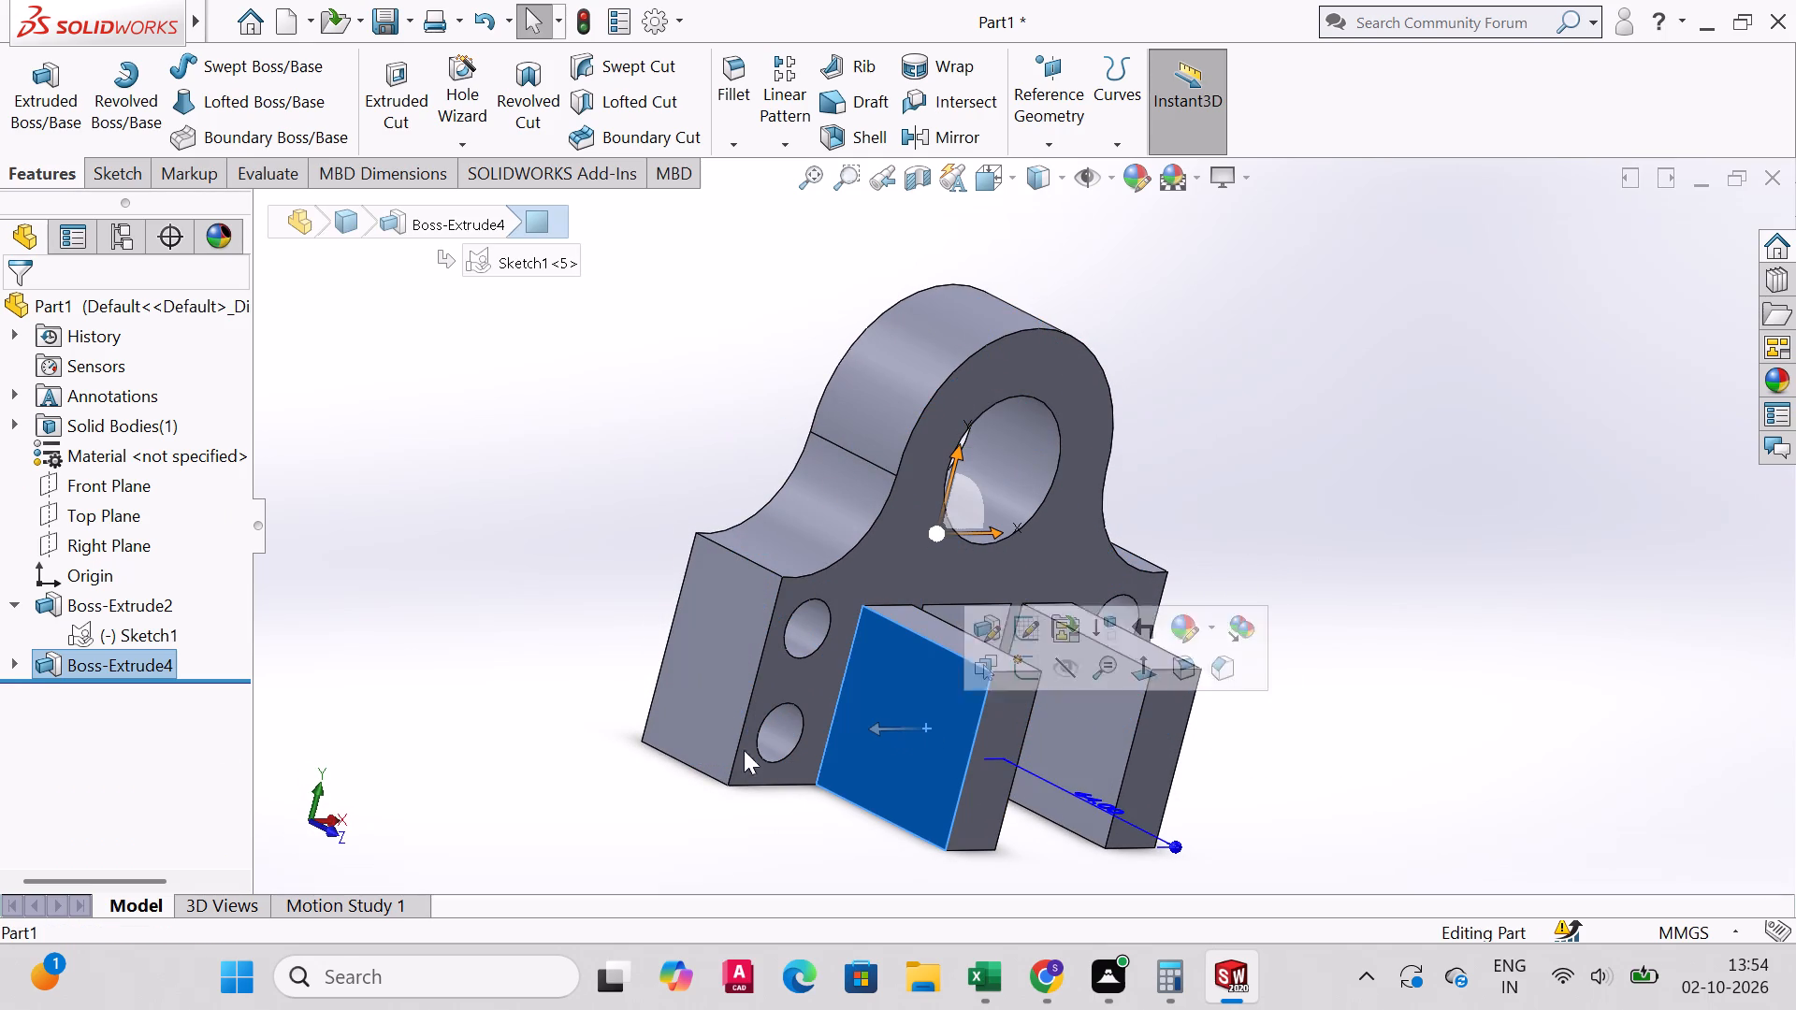
left_click(107, 184)
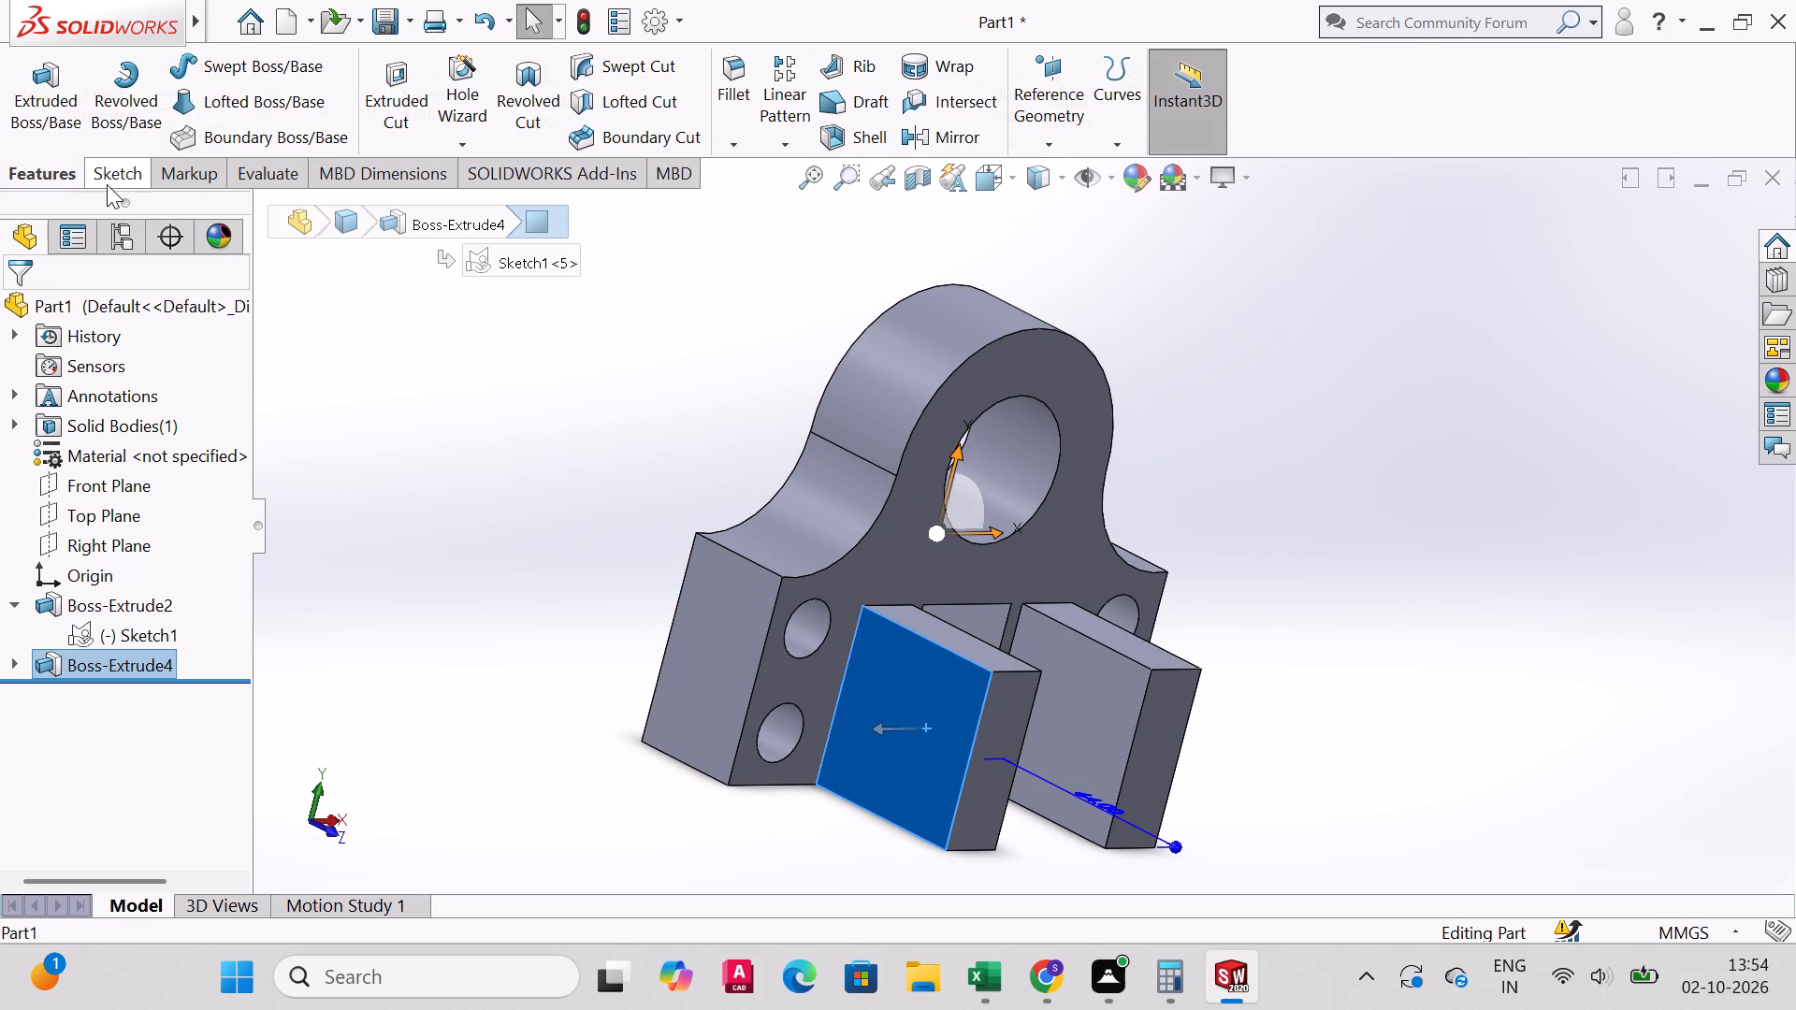
left_click(48, 103)
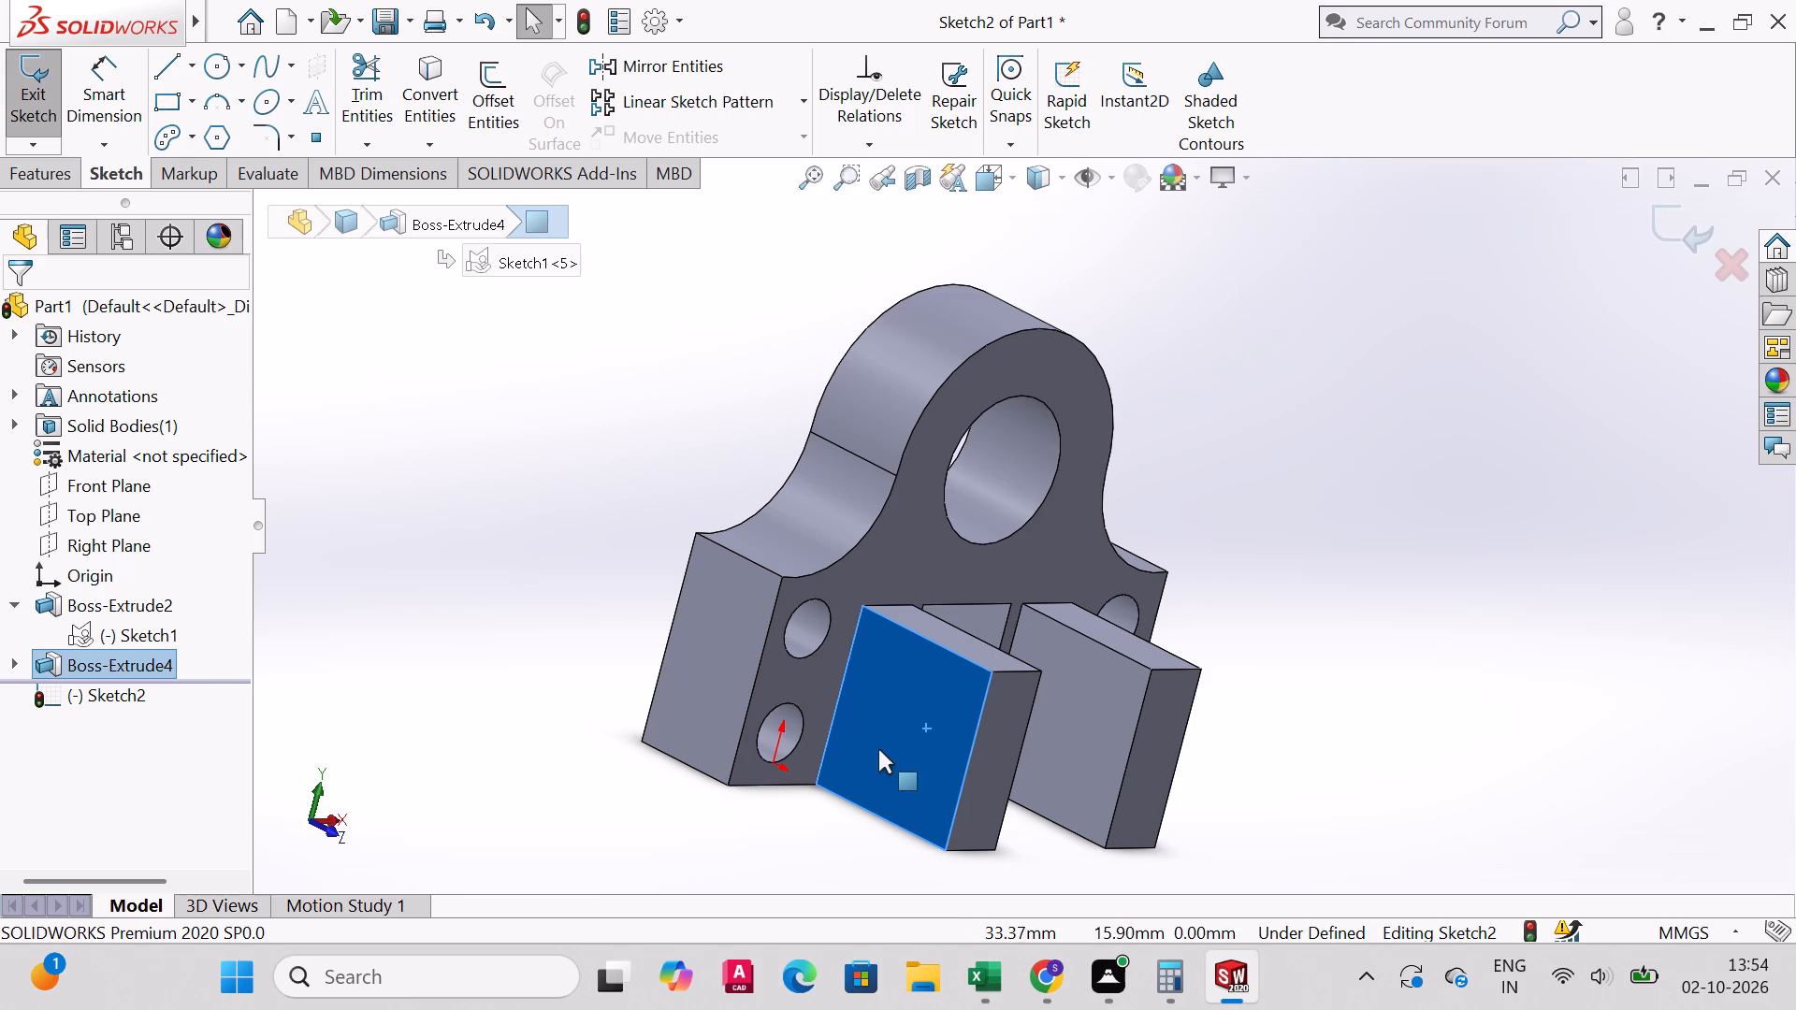
Examine the driving dimensions of the lug extrusion and its profile sketch on the model.
left_click(878, 749)
double_click(910, 742)
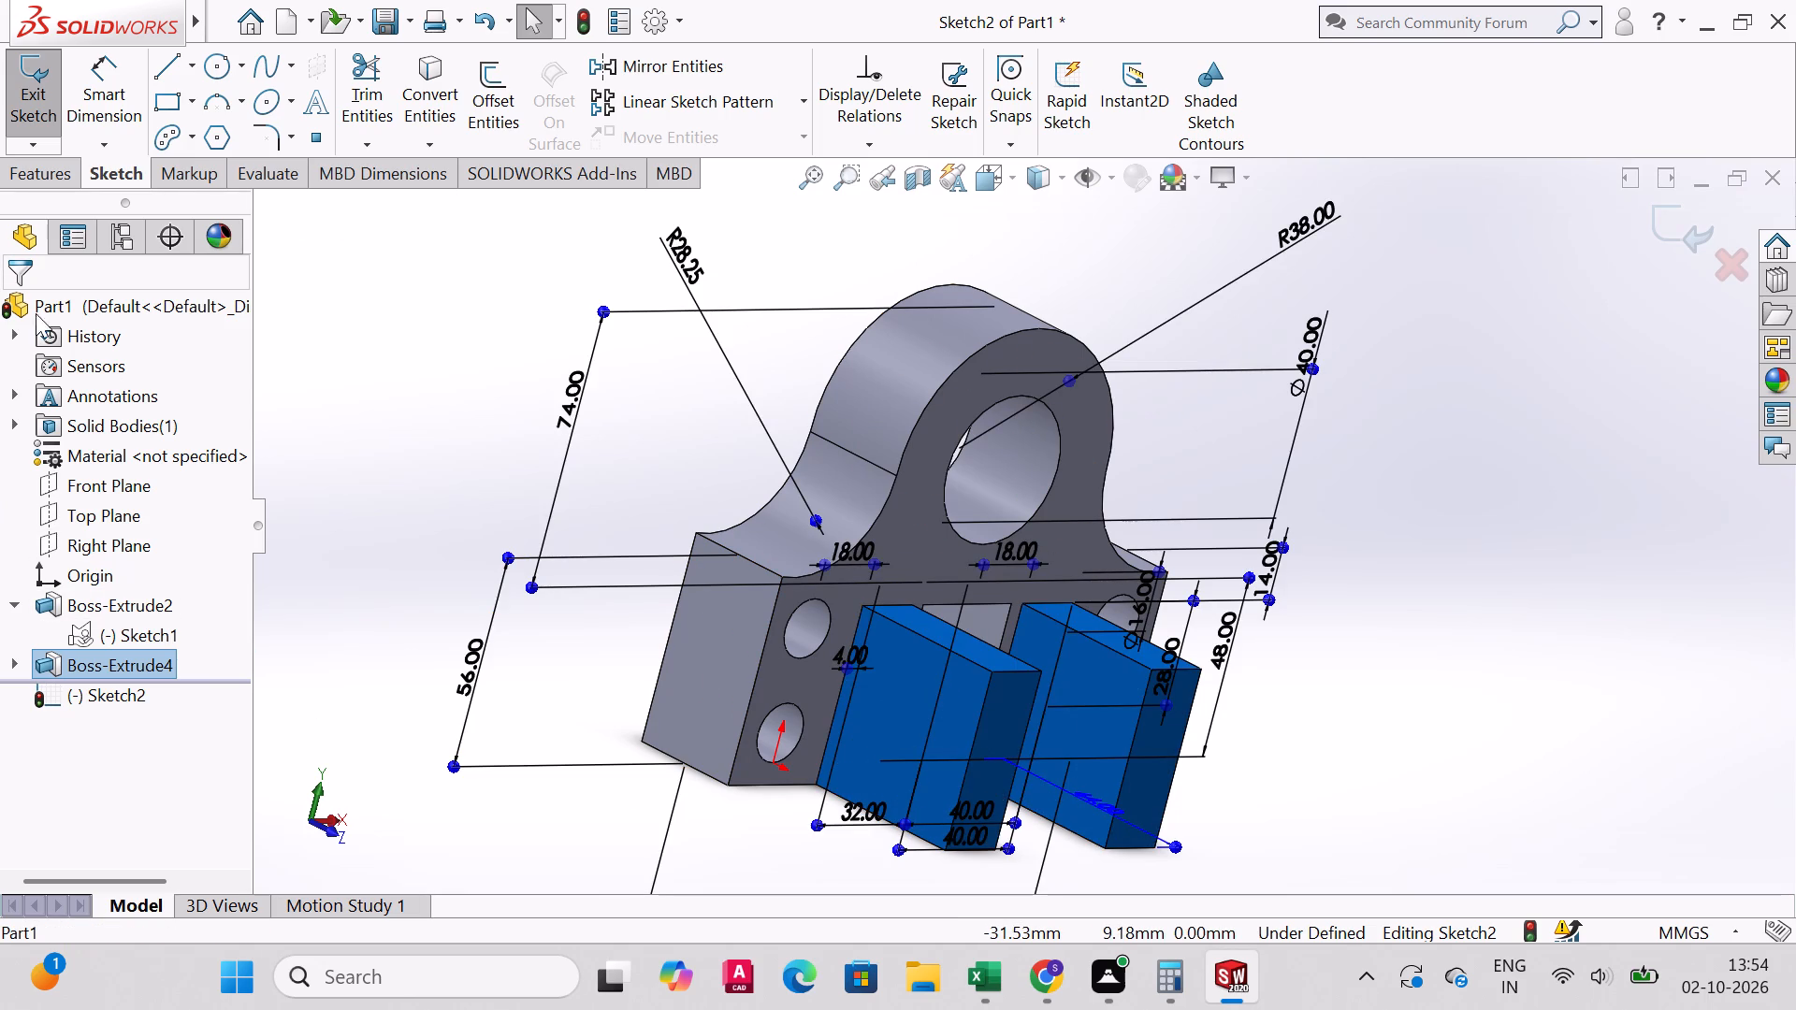
key("Escape")
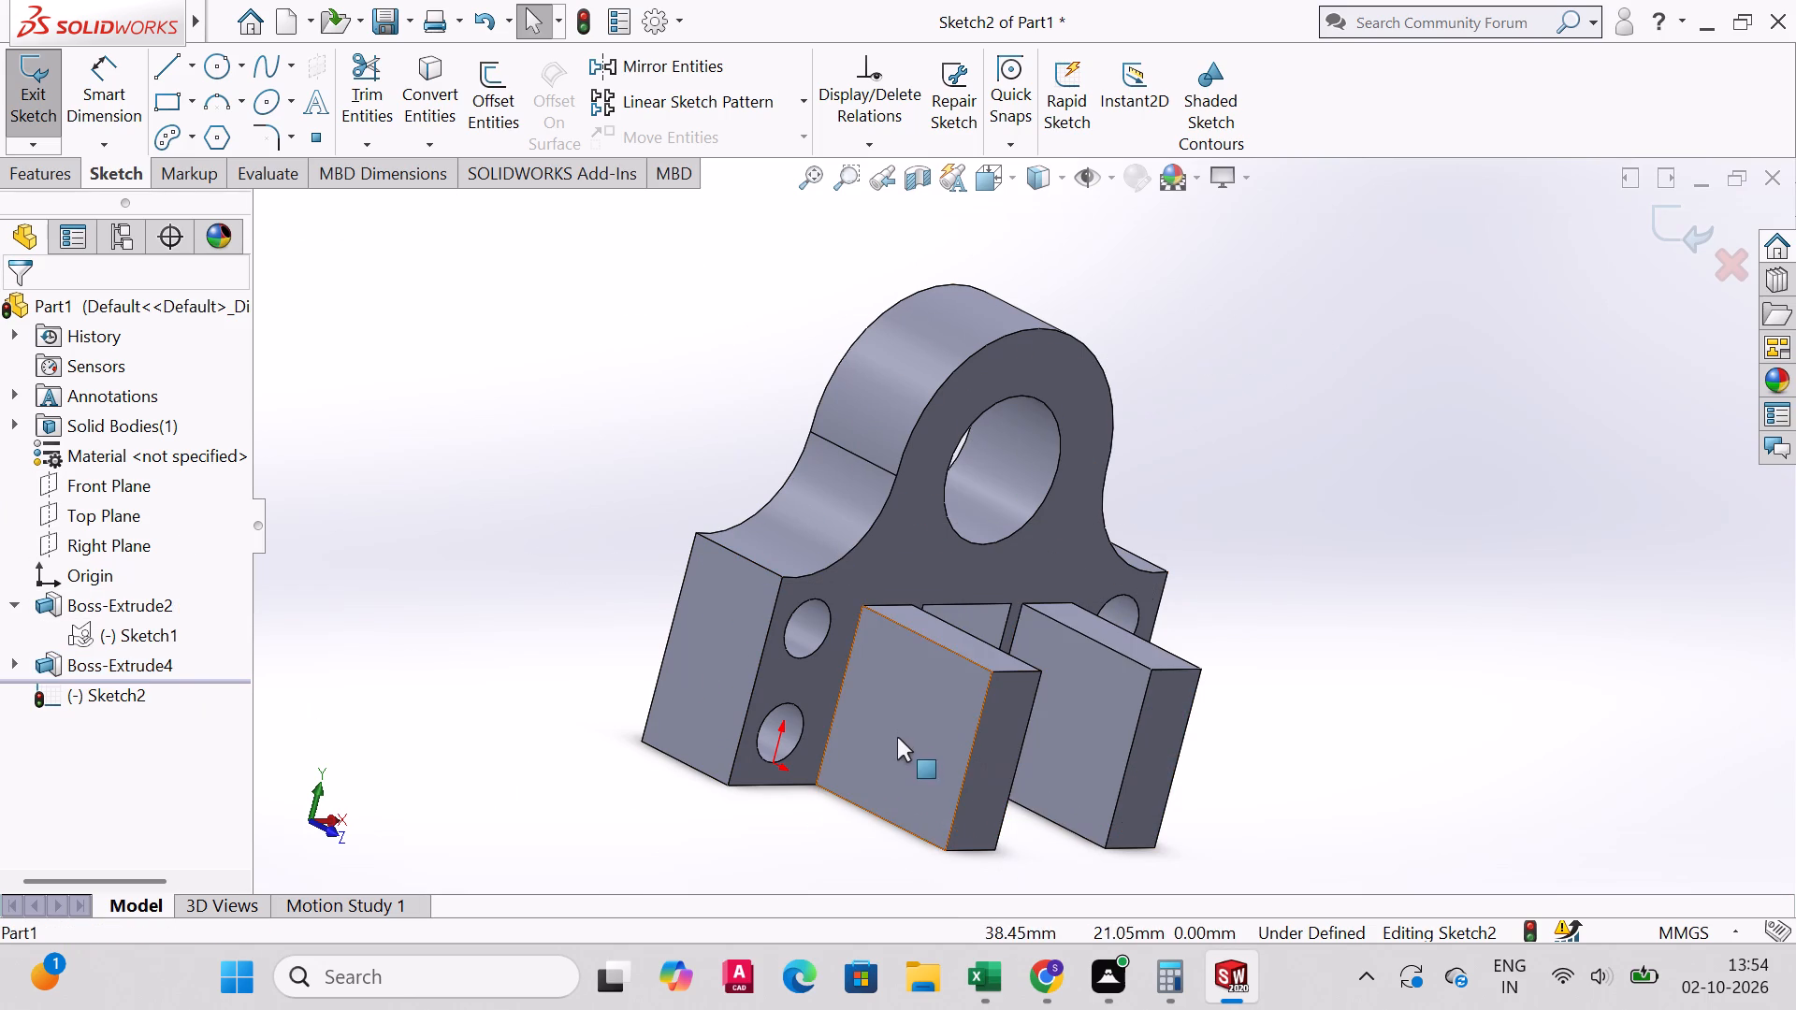
left_click(902, 737)
left_click(100, 705)
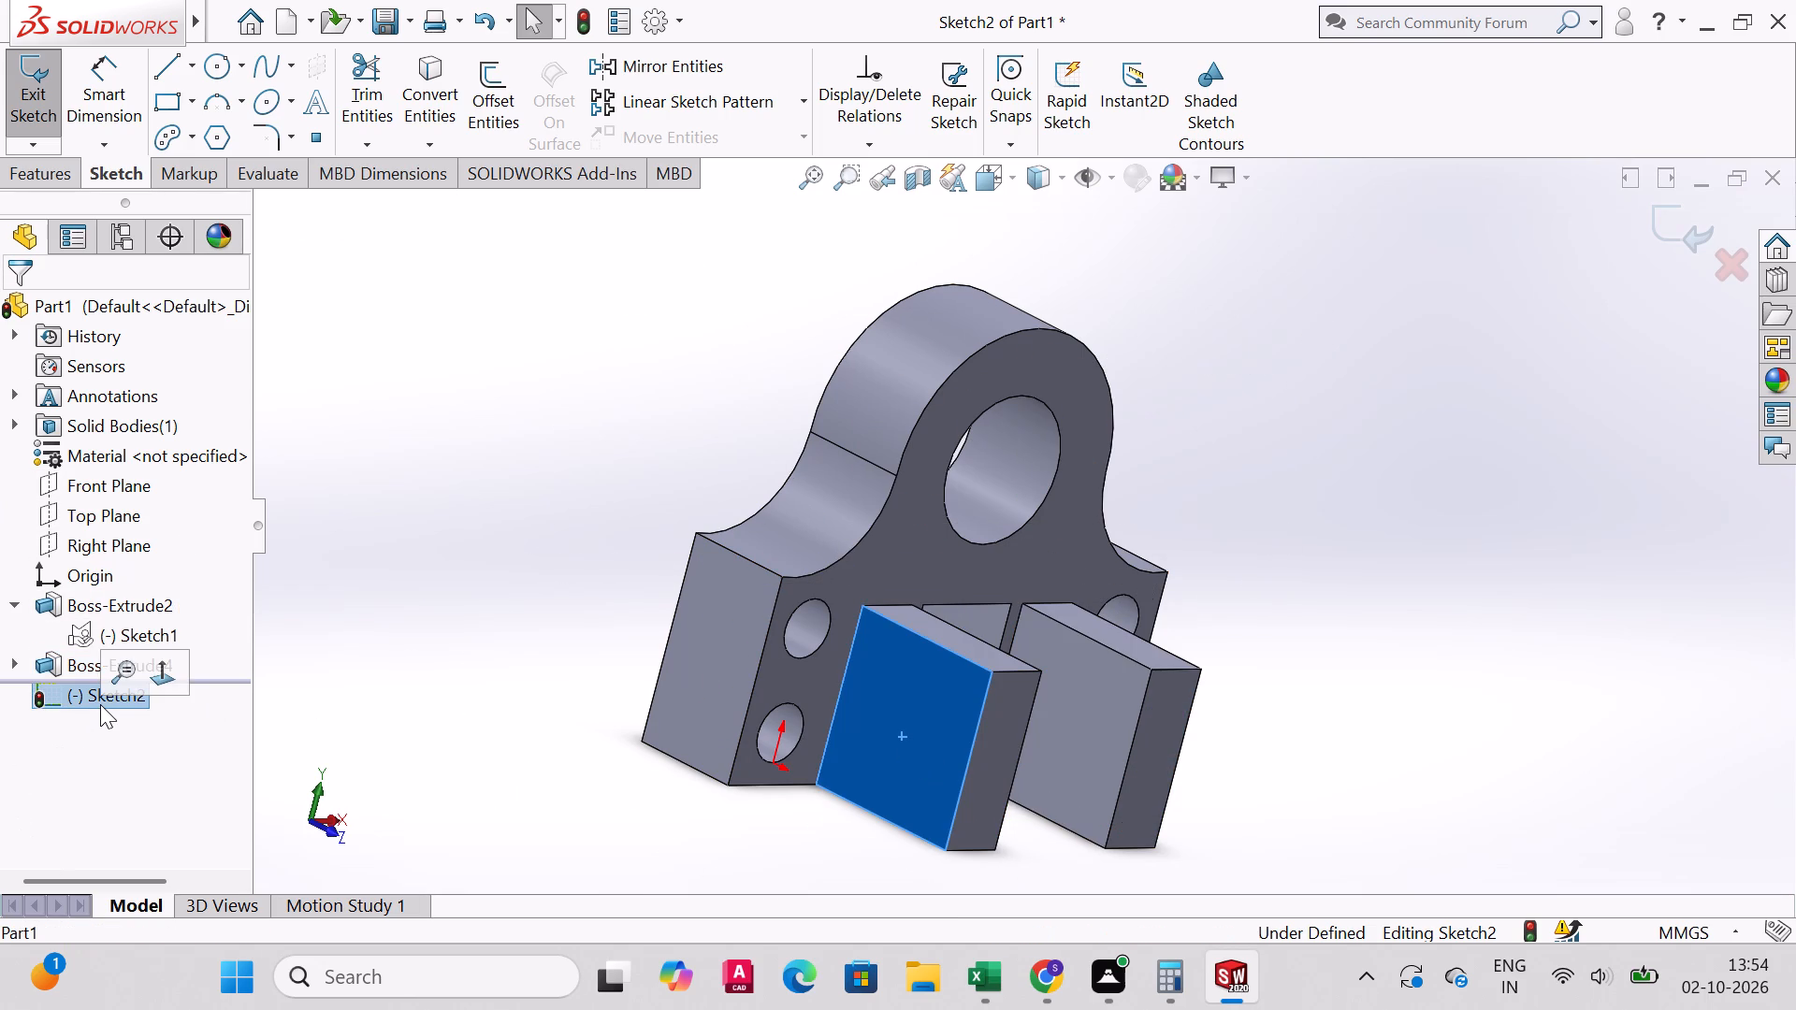
left_click(102, 704)
left_click(927, 701)
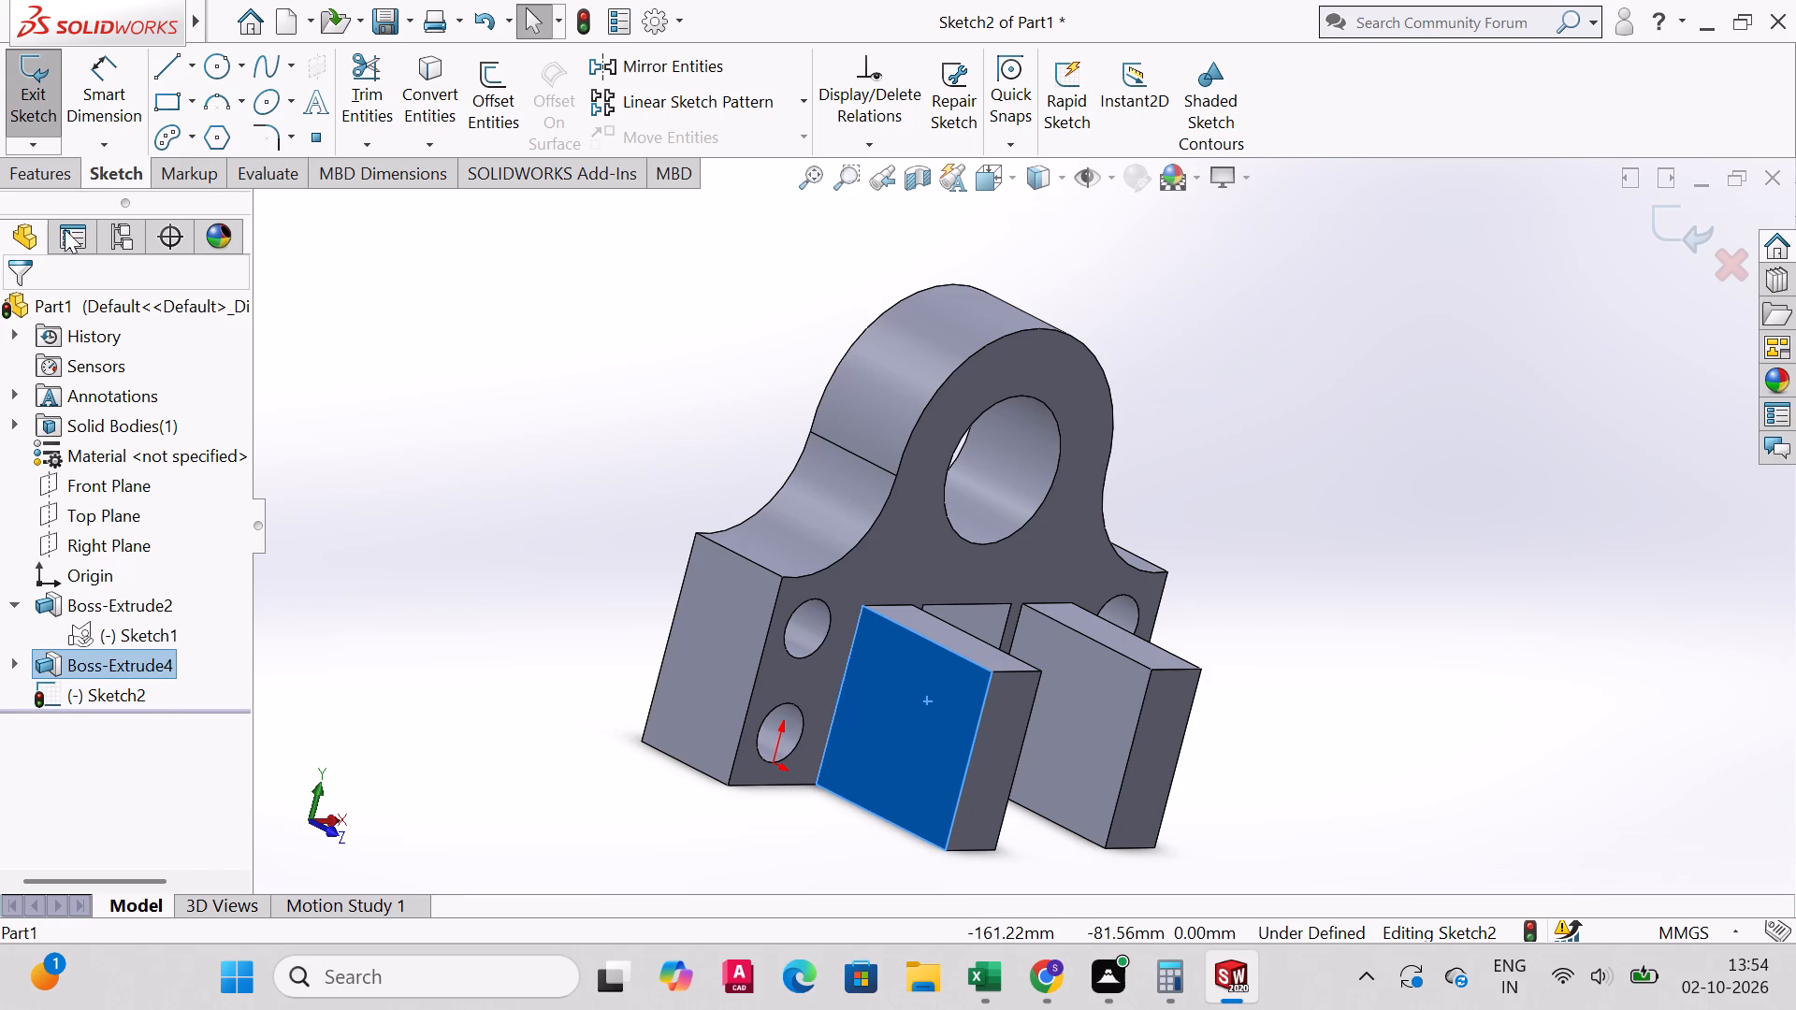
double_click(927, 774)
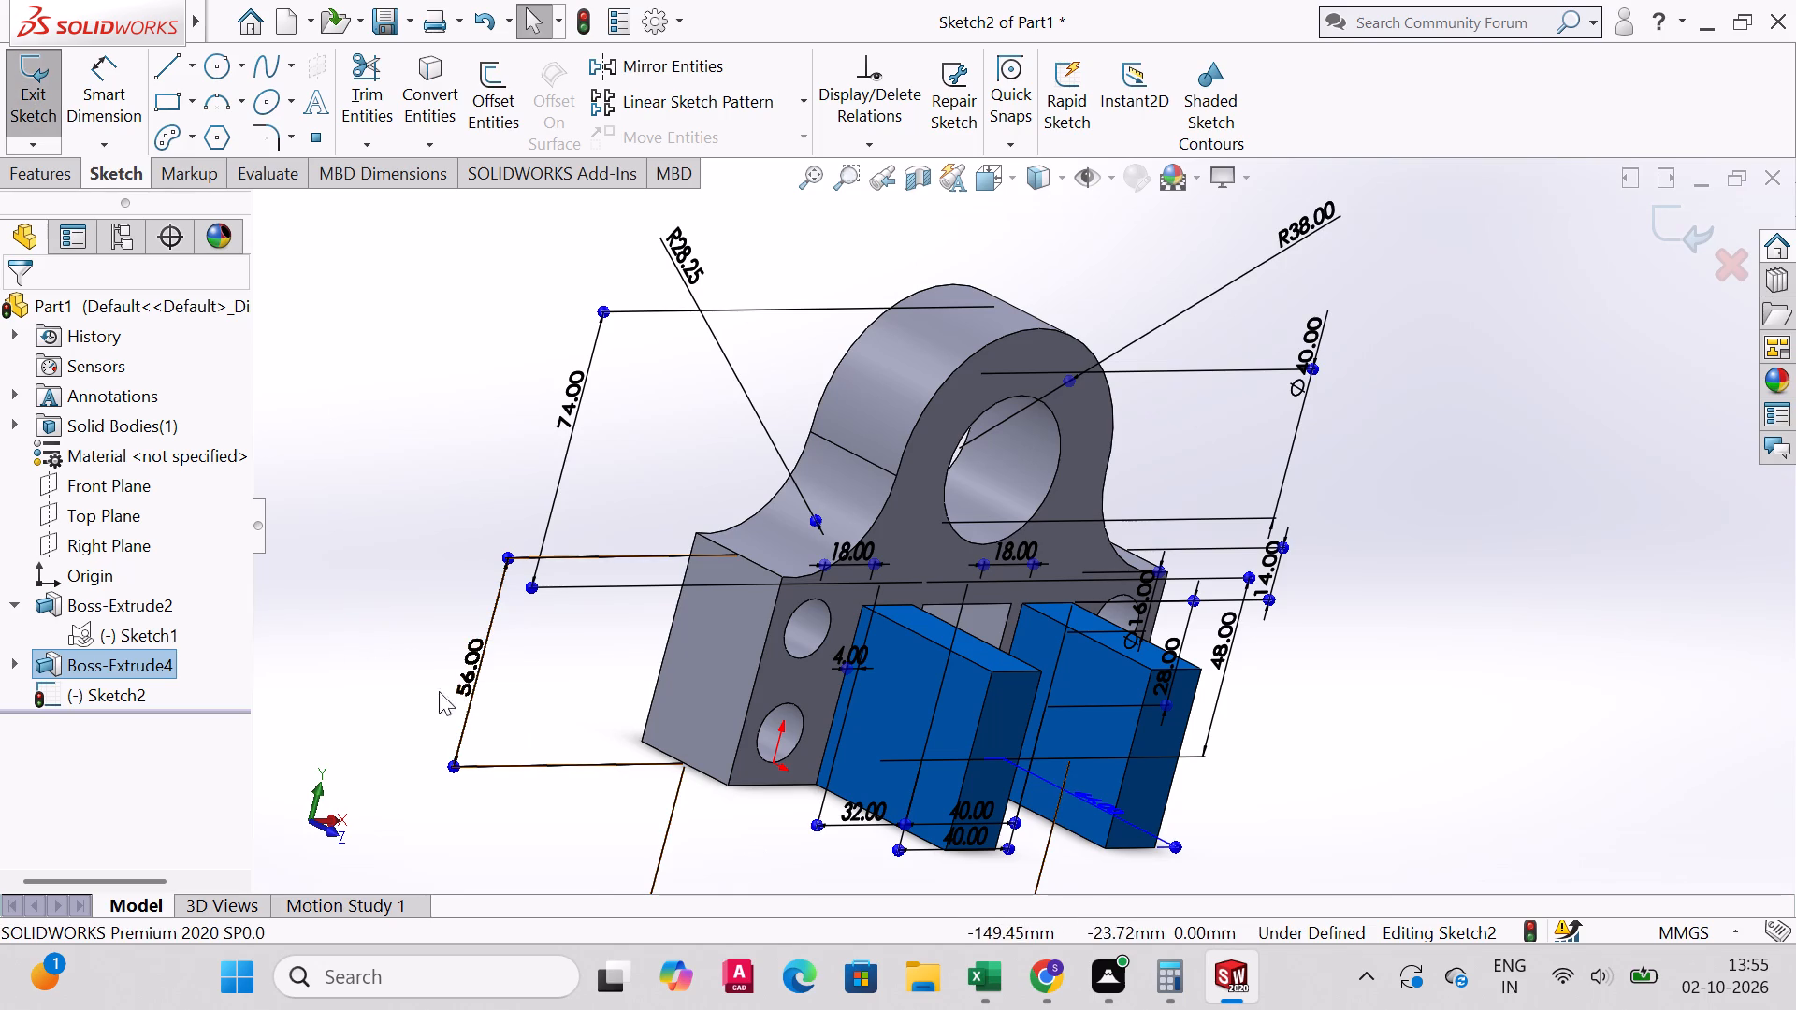
Switch to Calculator and subtract 32 from 80.
left_click(1181, 987)
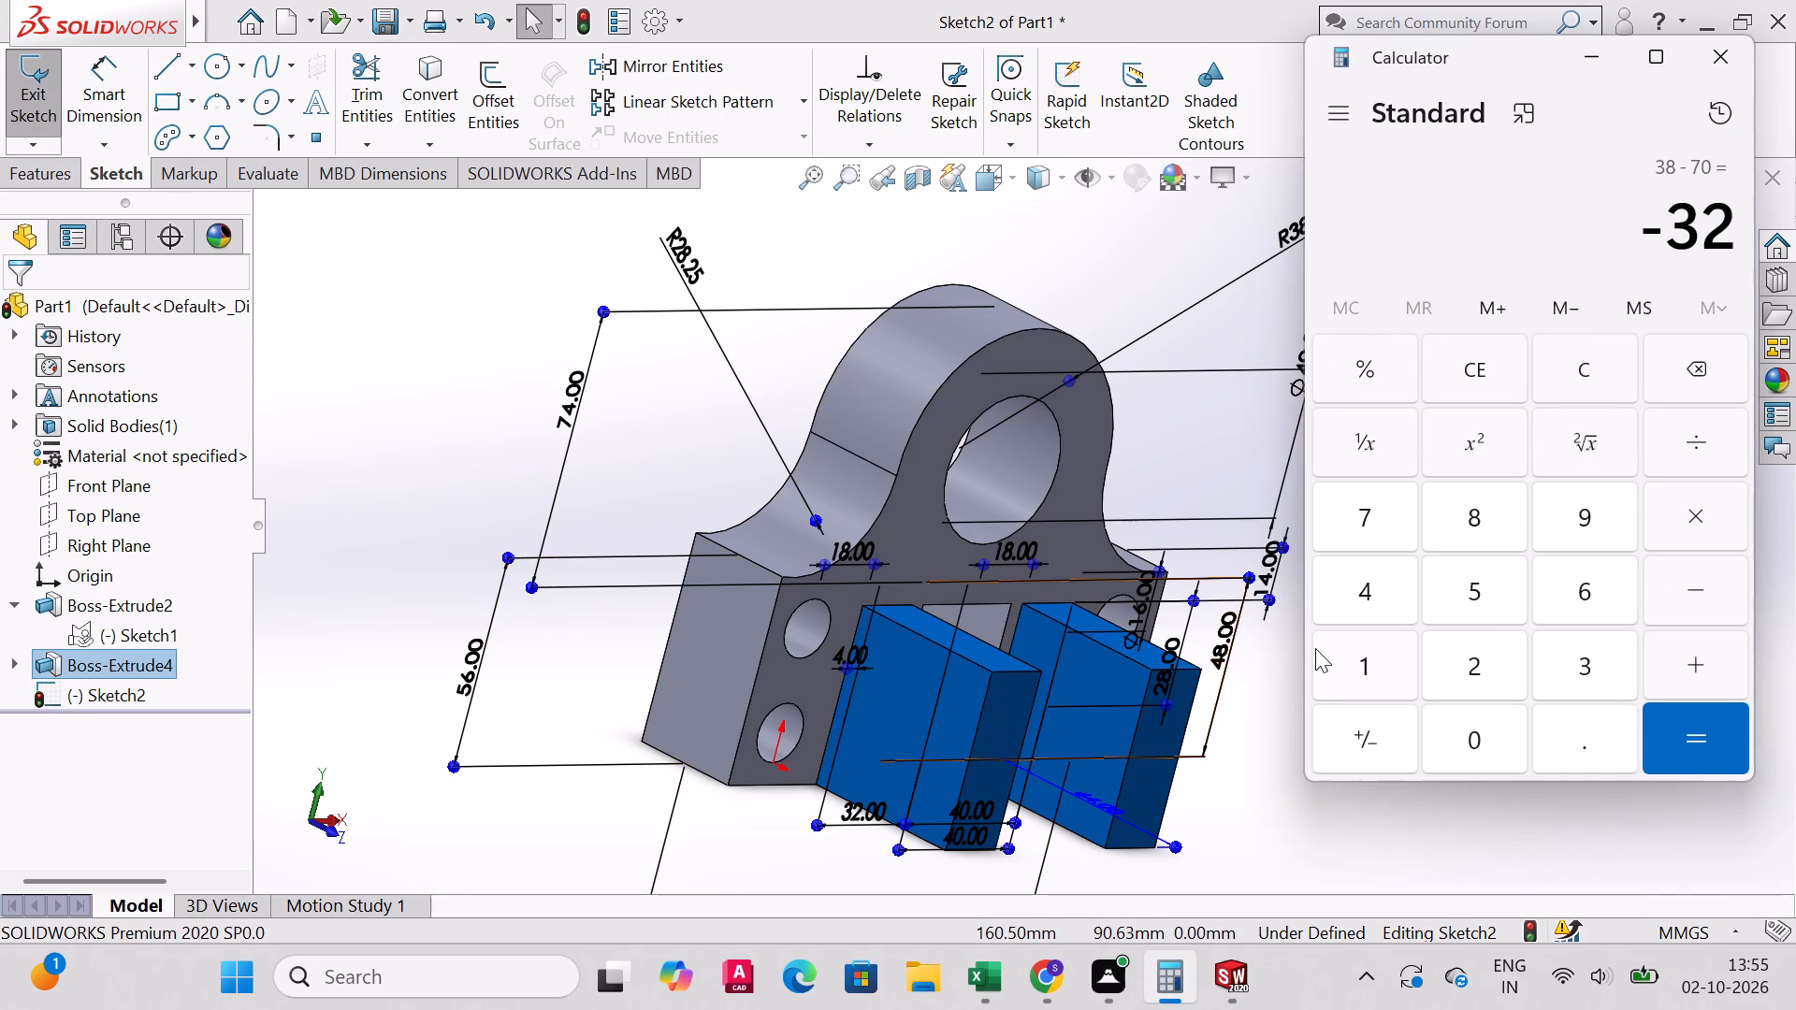
key("Escape")
type("80")
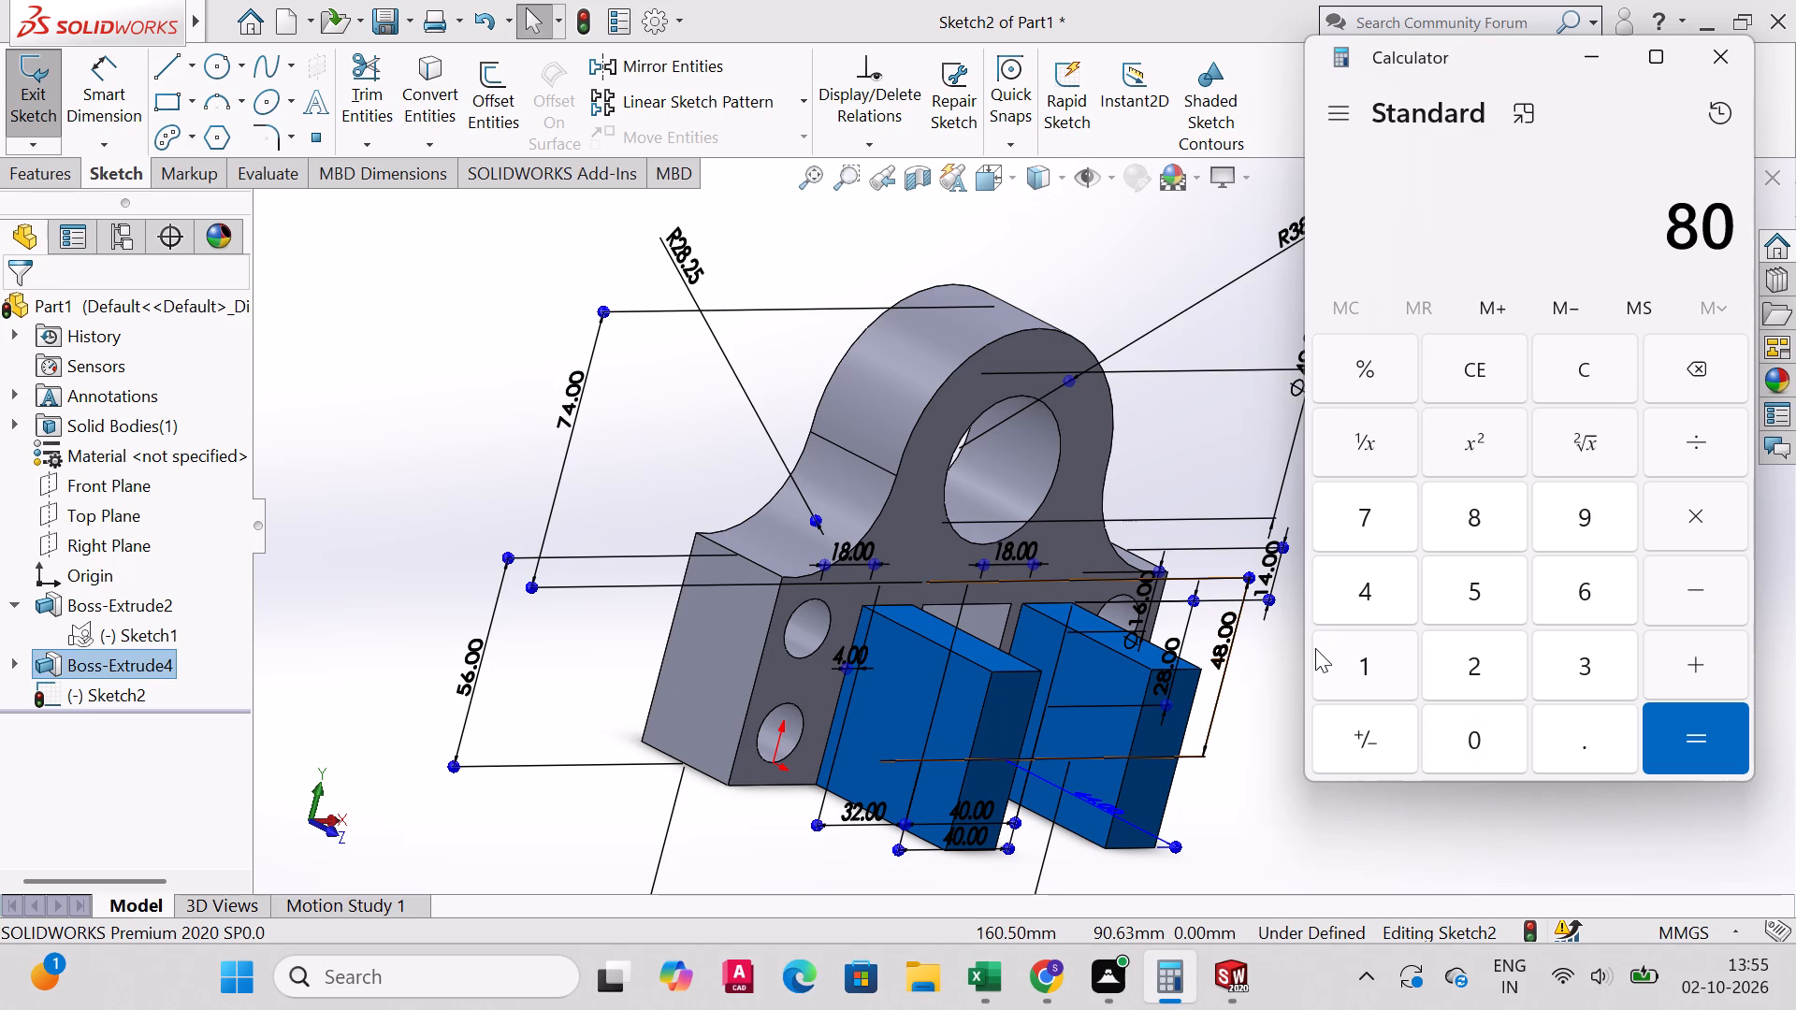
type("-32")
key("Return")
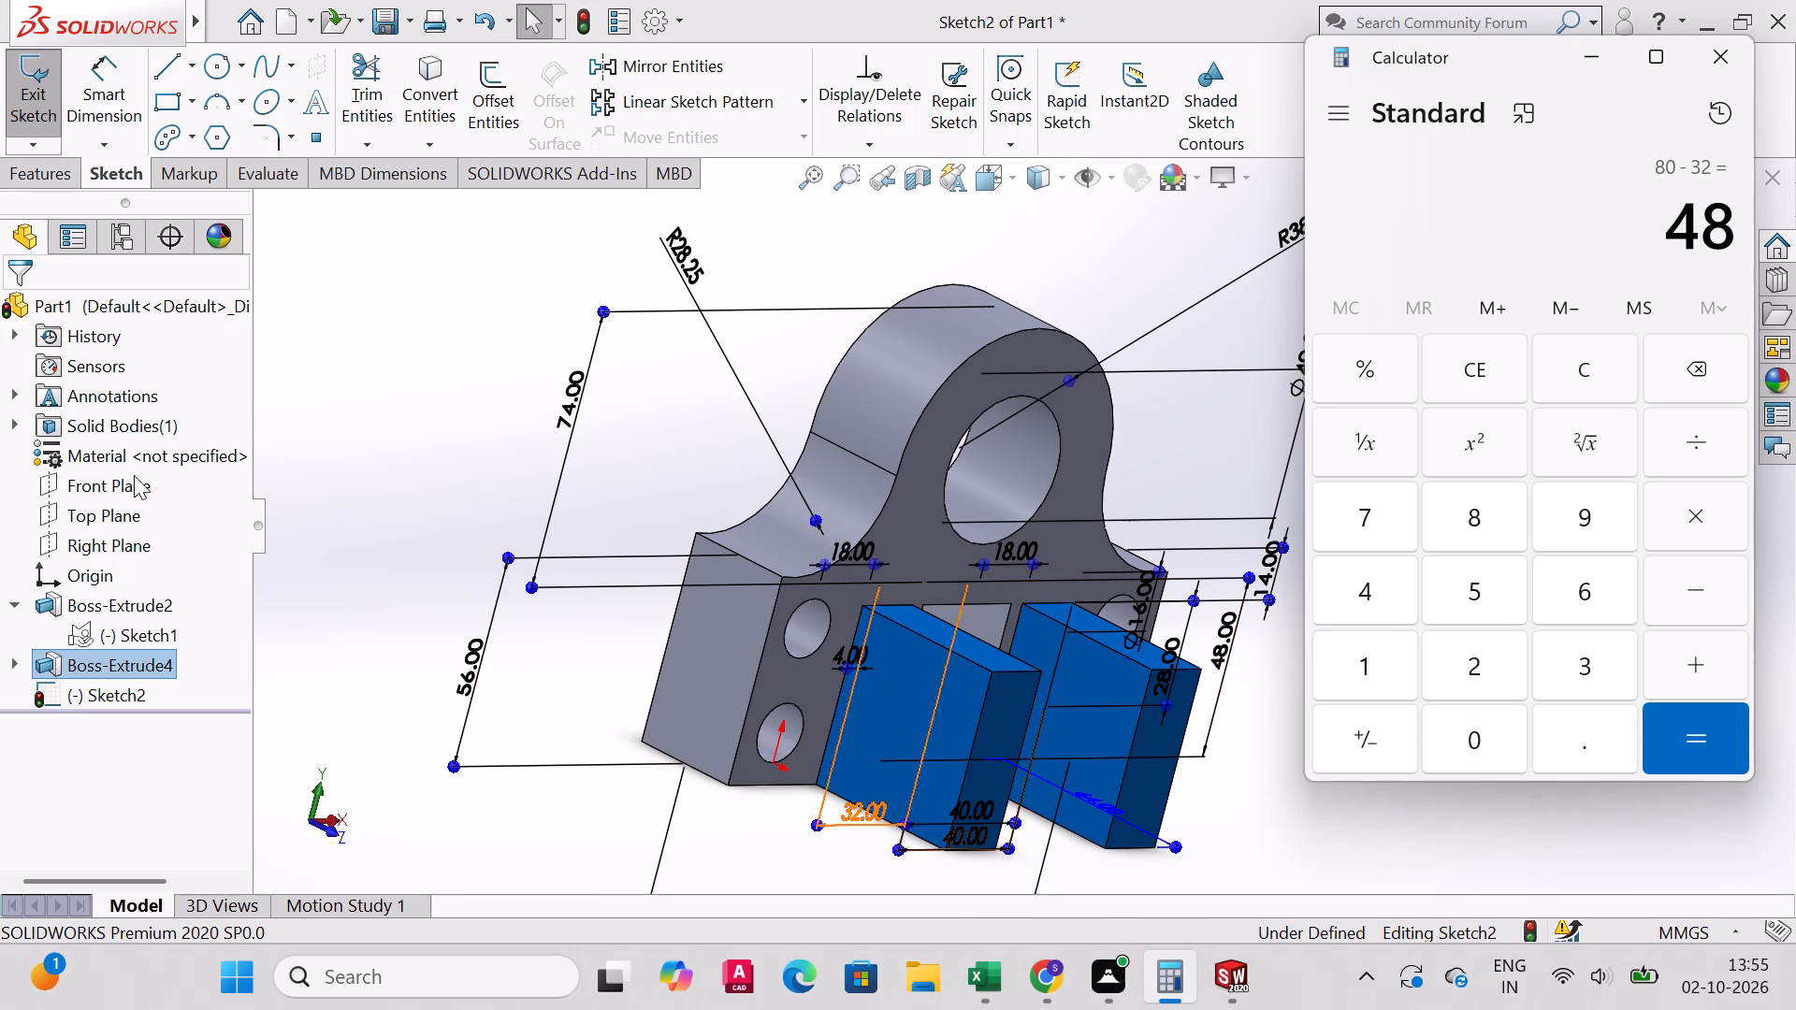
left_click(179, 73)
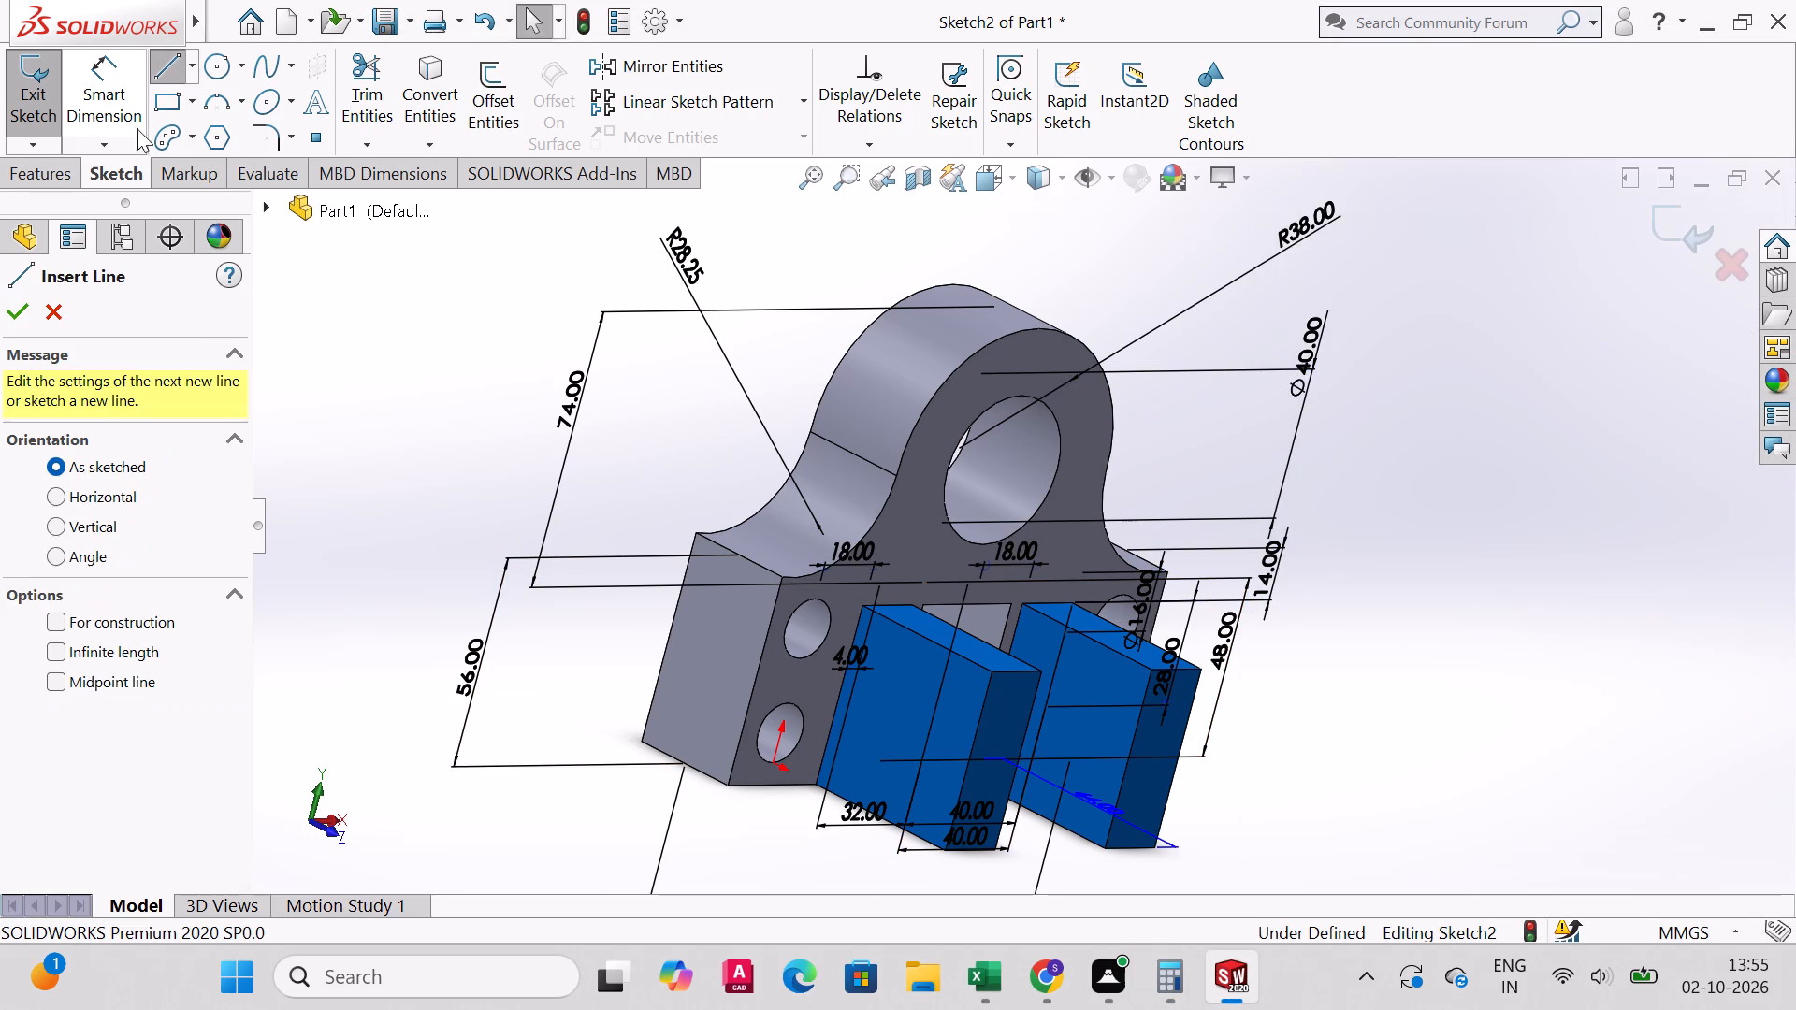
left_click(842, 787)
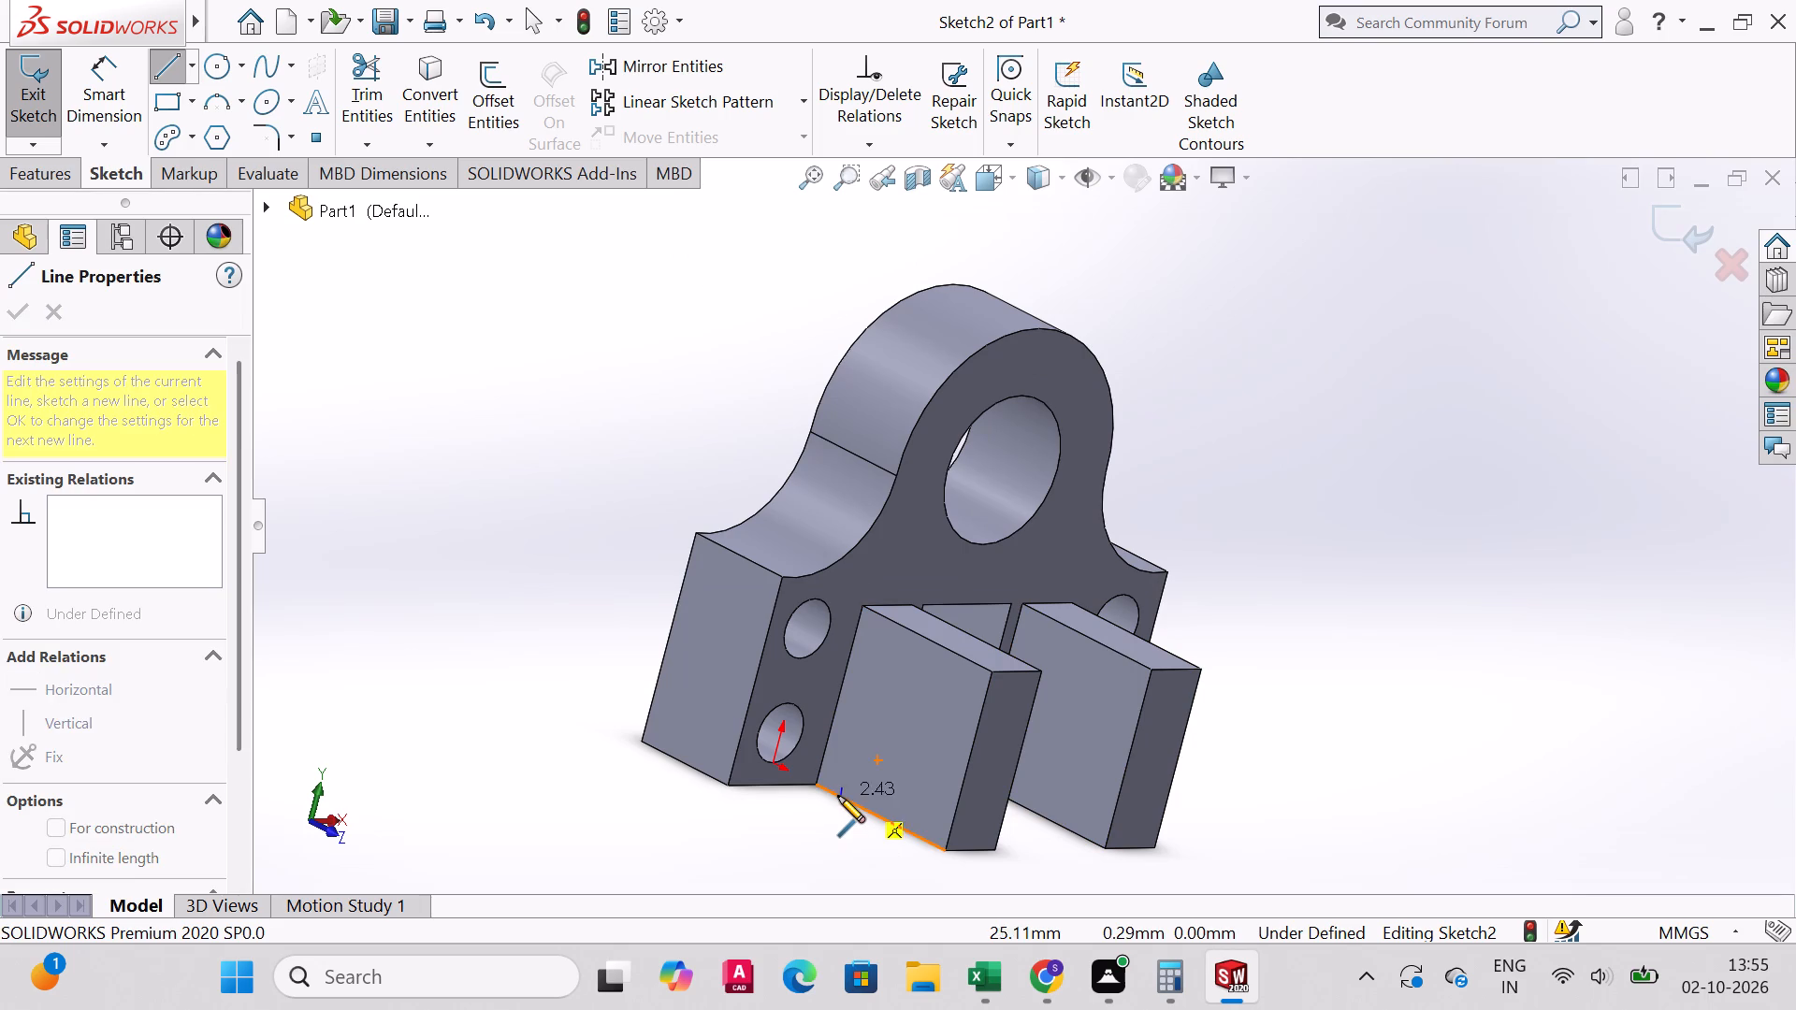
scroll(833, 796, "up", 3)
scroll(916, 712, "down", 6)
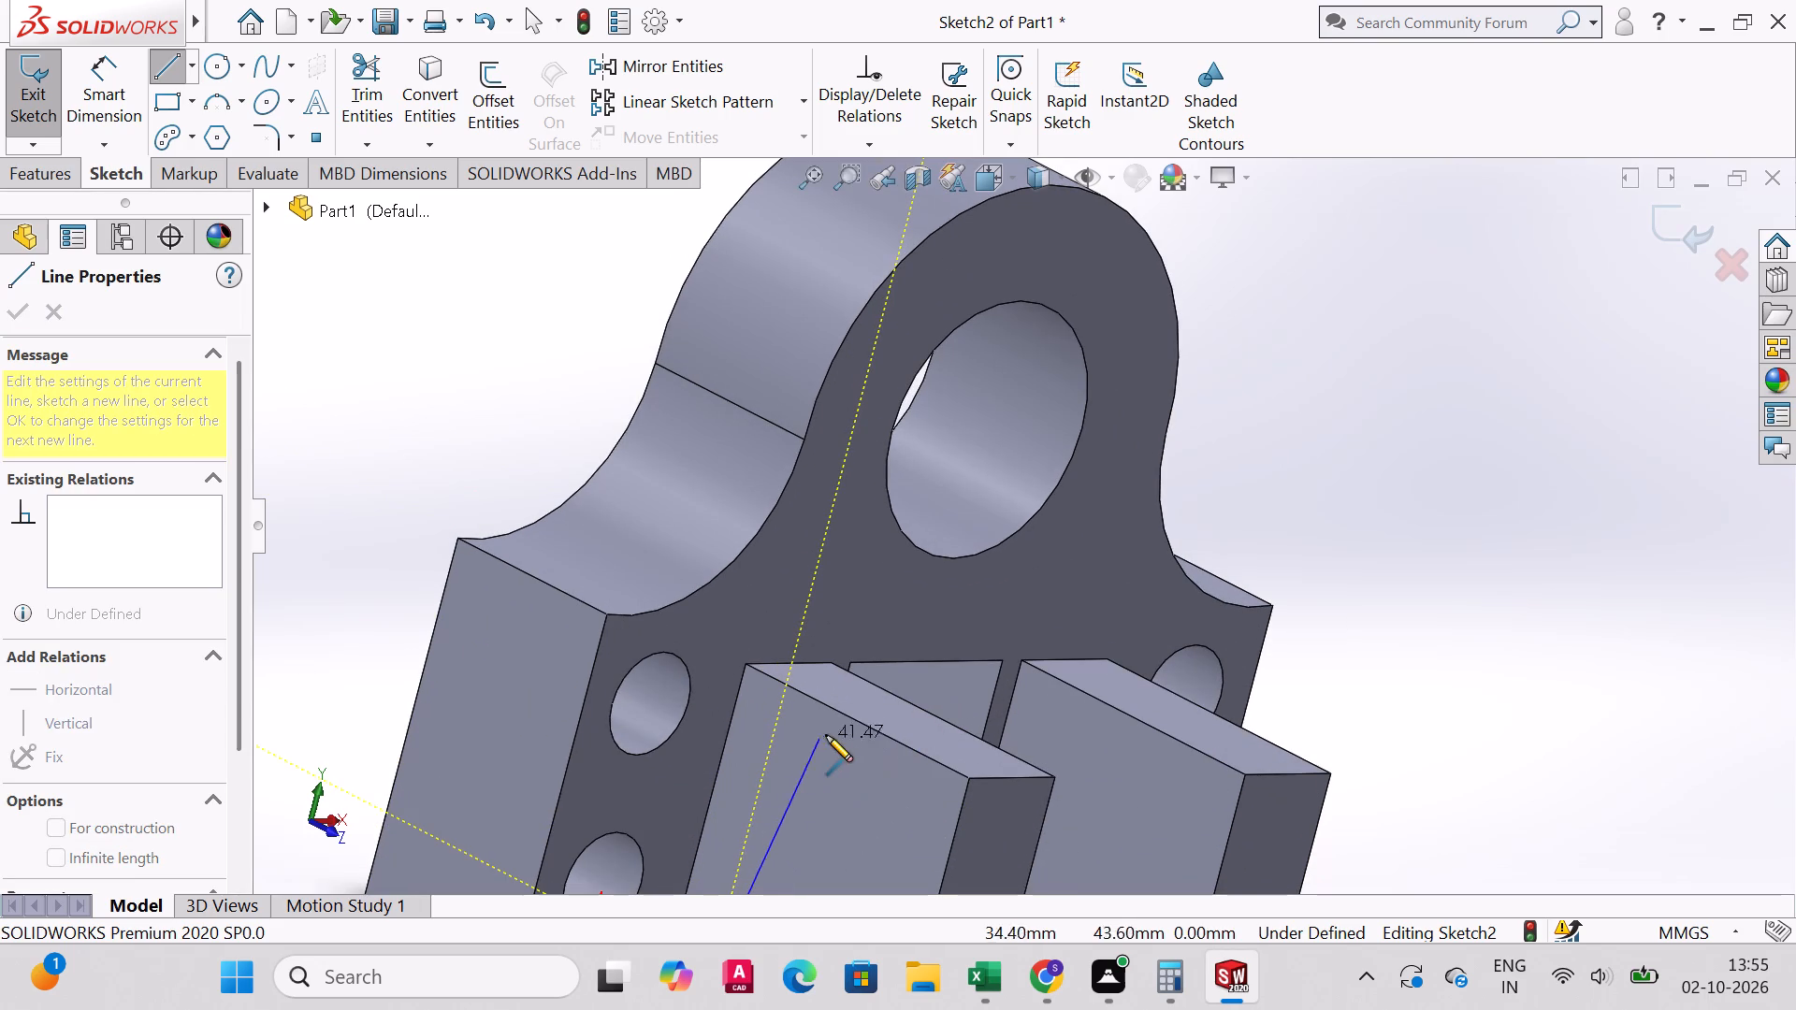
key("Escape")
Sketch a 48 mm line along the lug face's bottom edge and a vertical line about 16 mm up its front edge.
scroll(804, 764, "down", 3)
scroll(804, 814, "up", 6)
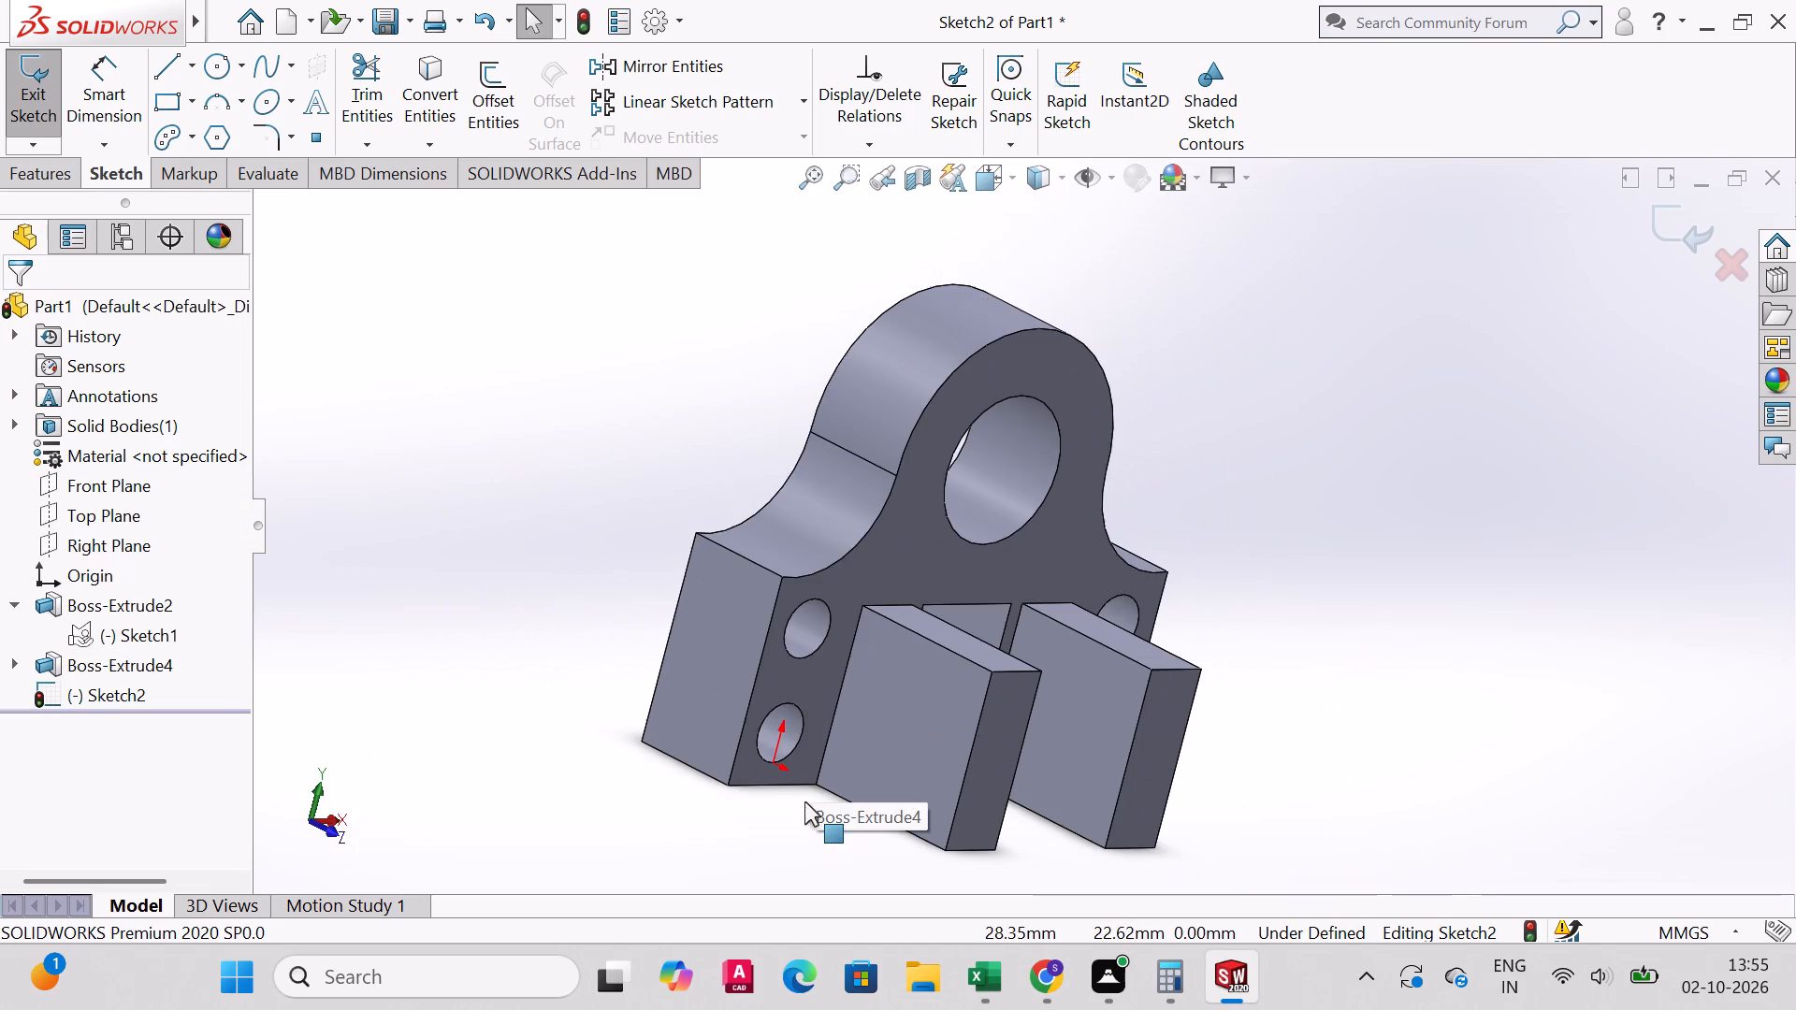
scroll(818, 789, "up", 2)
scroll(862, 764, "down", 4)
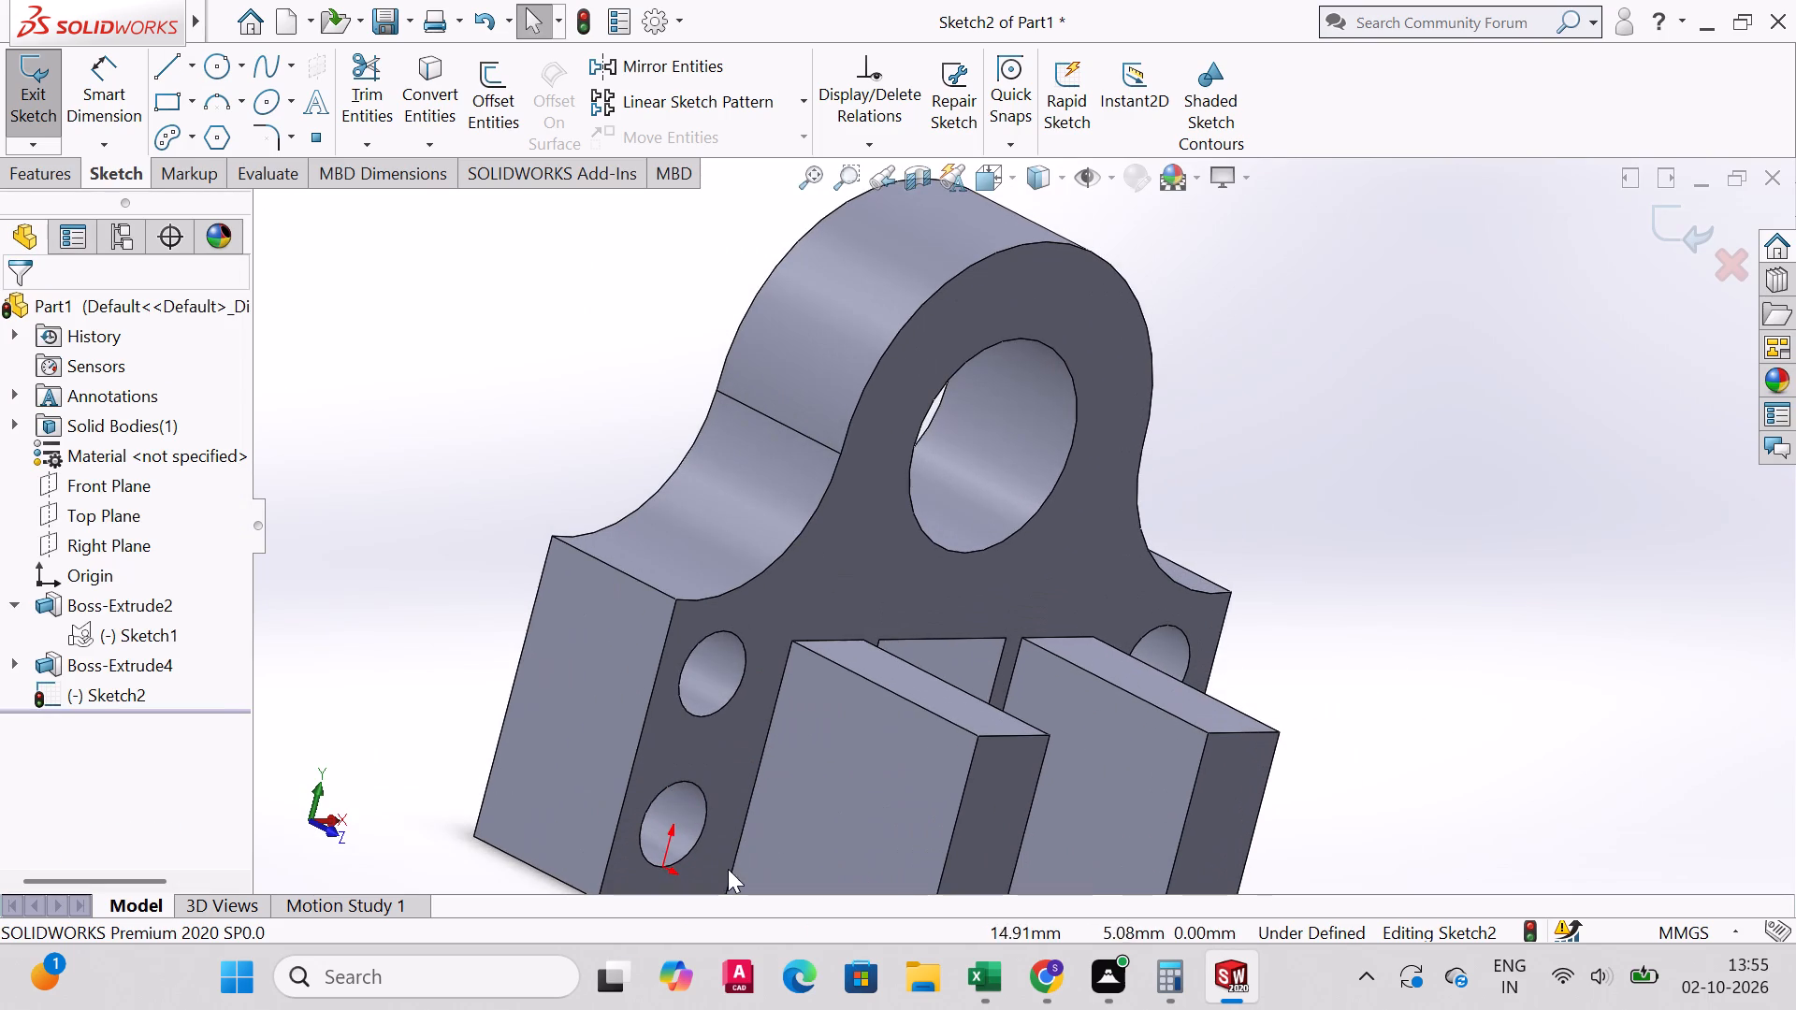
scroll(787, 810, "down", 1)
scroll(787, 810, "up", 4)
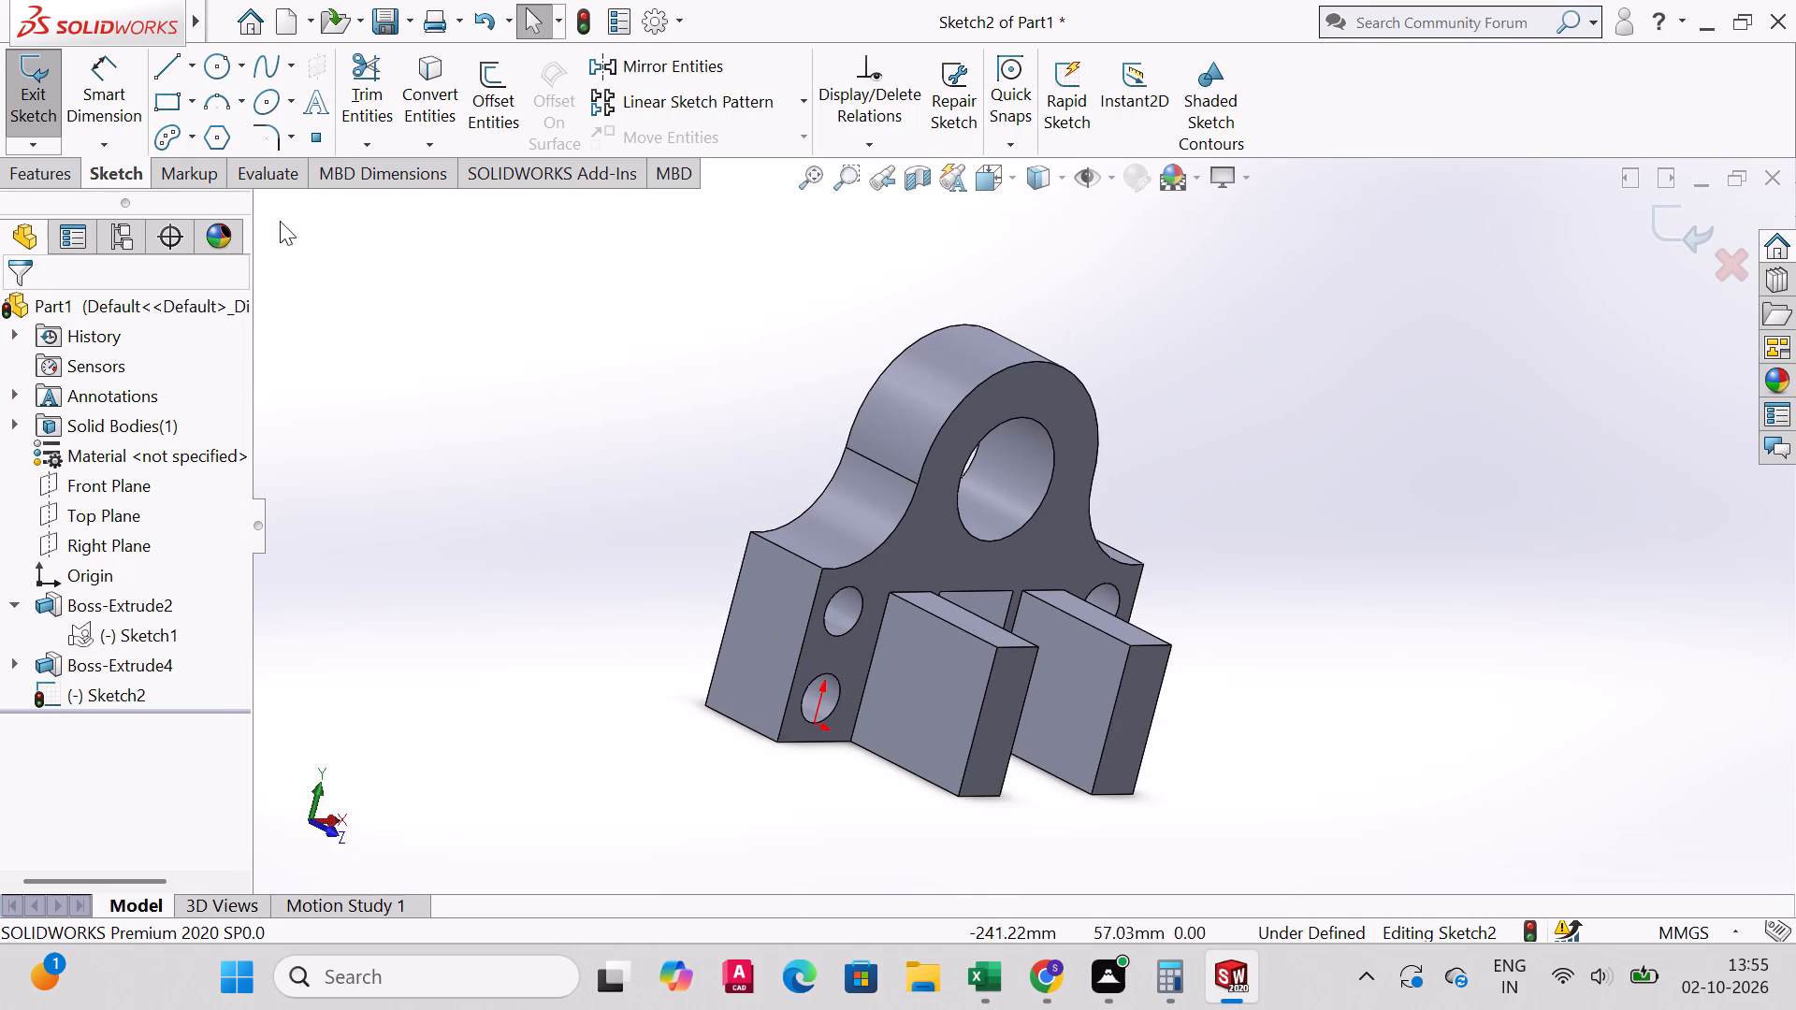
left_click(162, 79)
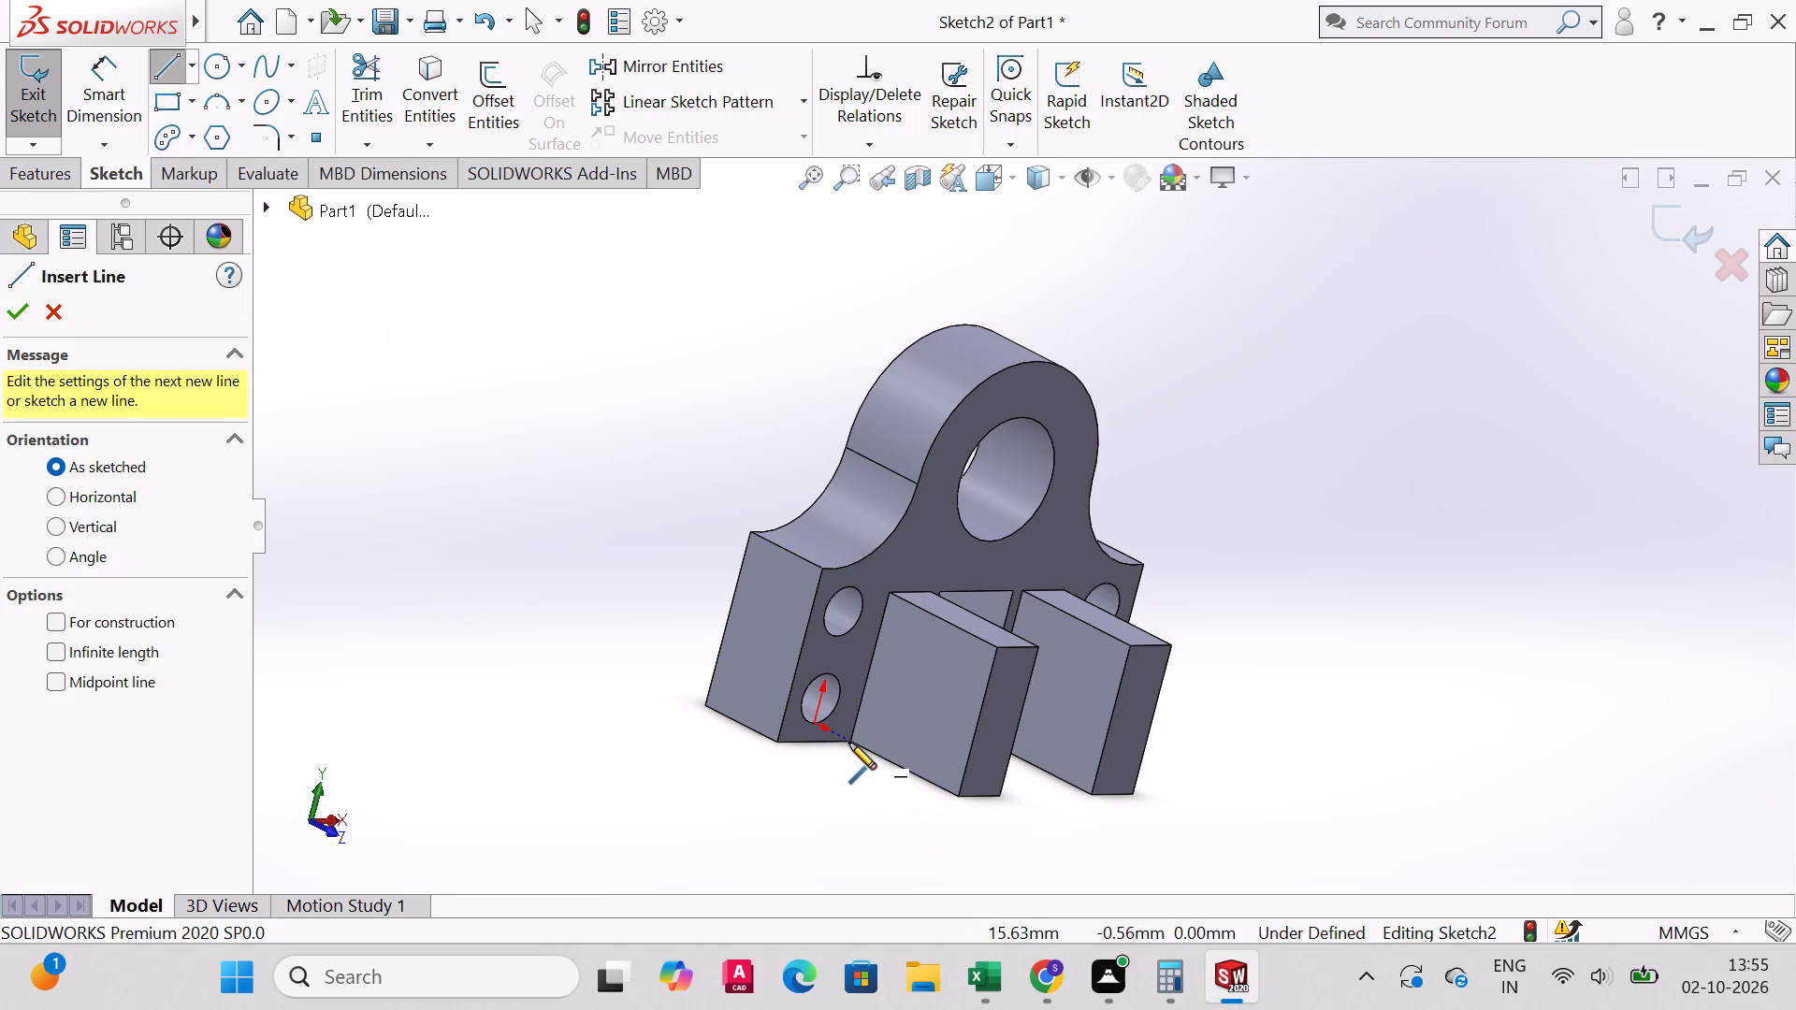
left_click(849, 741)
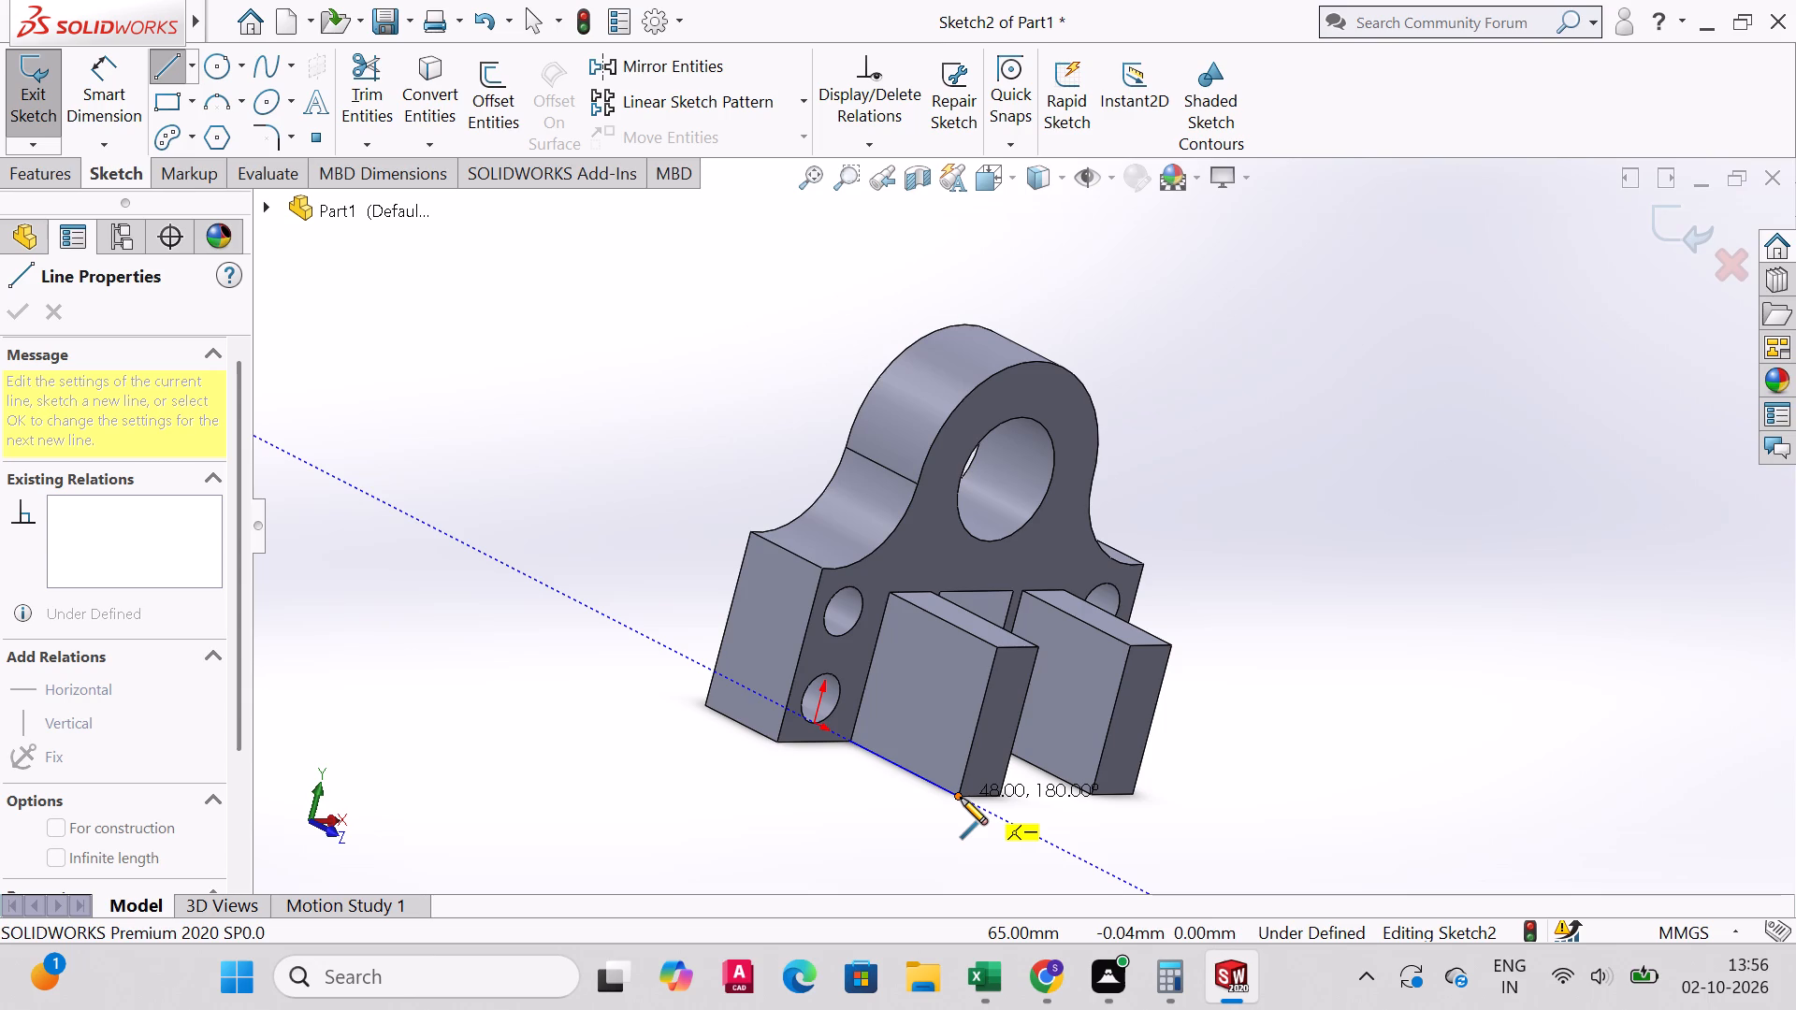
left_click(961, 798)
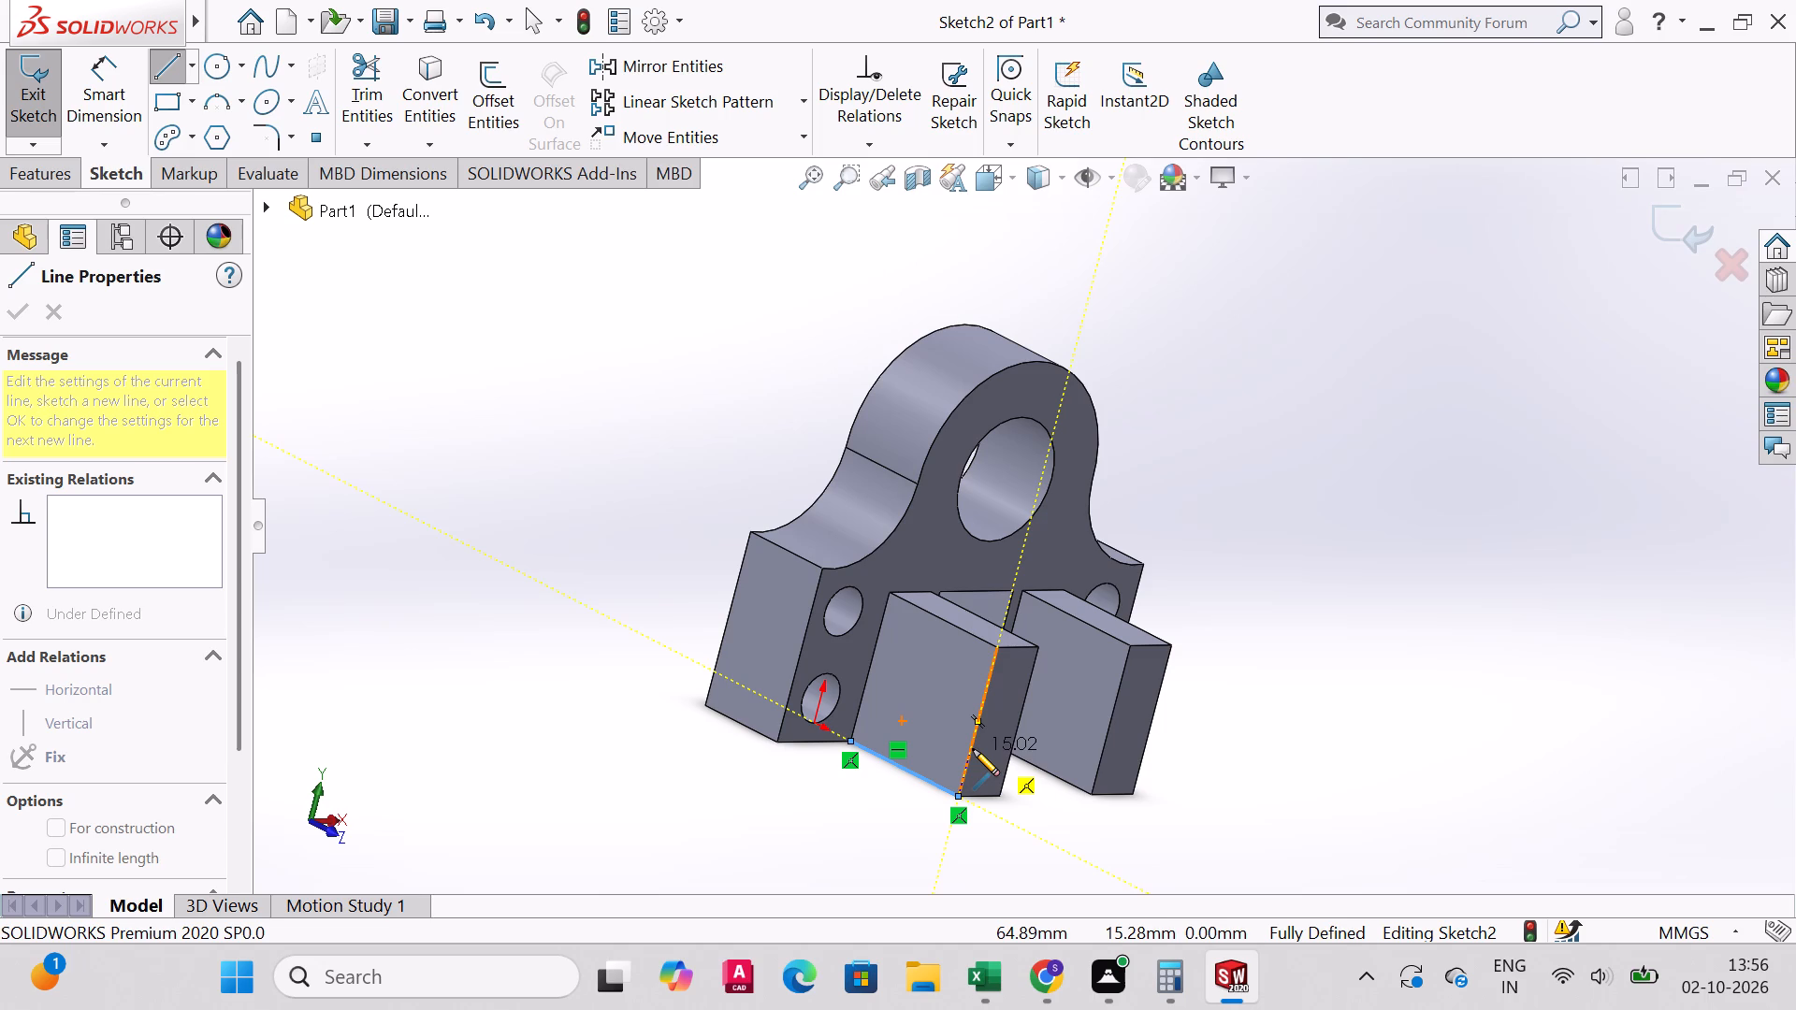
left_click(974, 747)
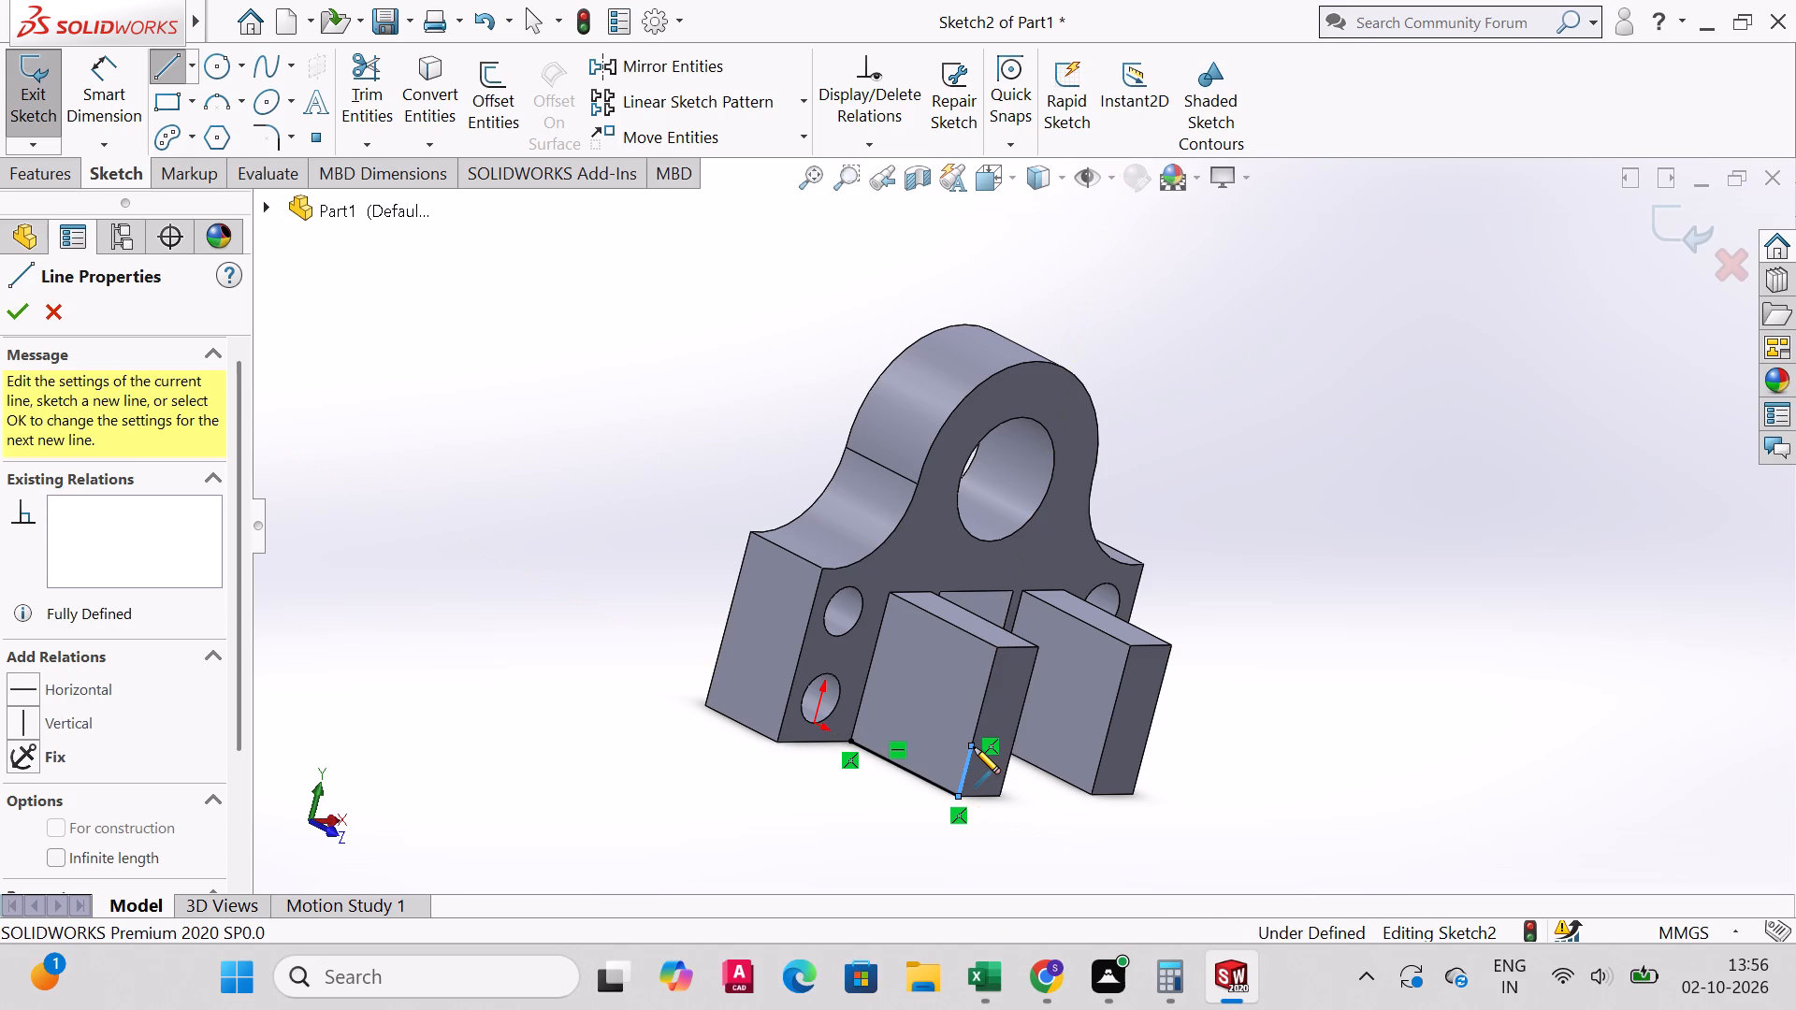
right_click(974, 747)
left_click(1037, 696)
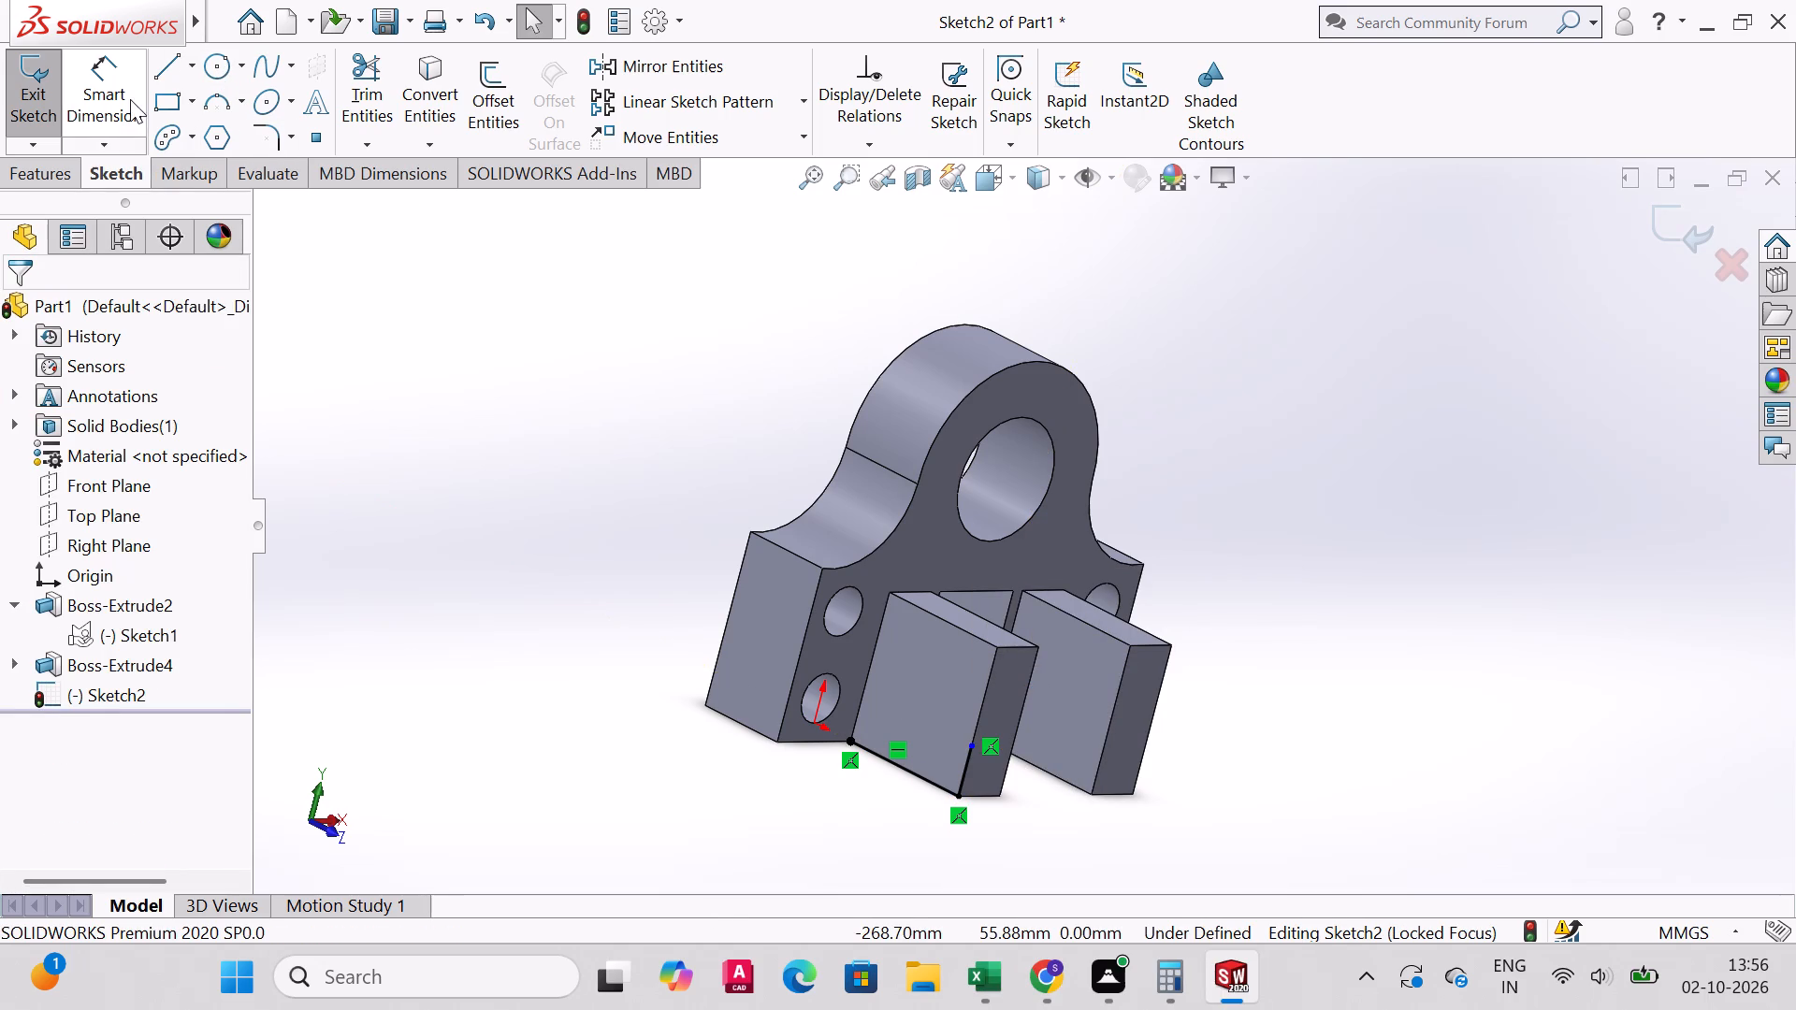
Dimension the vertical line on the lug's front edge to 16 mm.
left_click(98, 90)
left_click(963, 777)
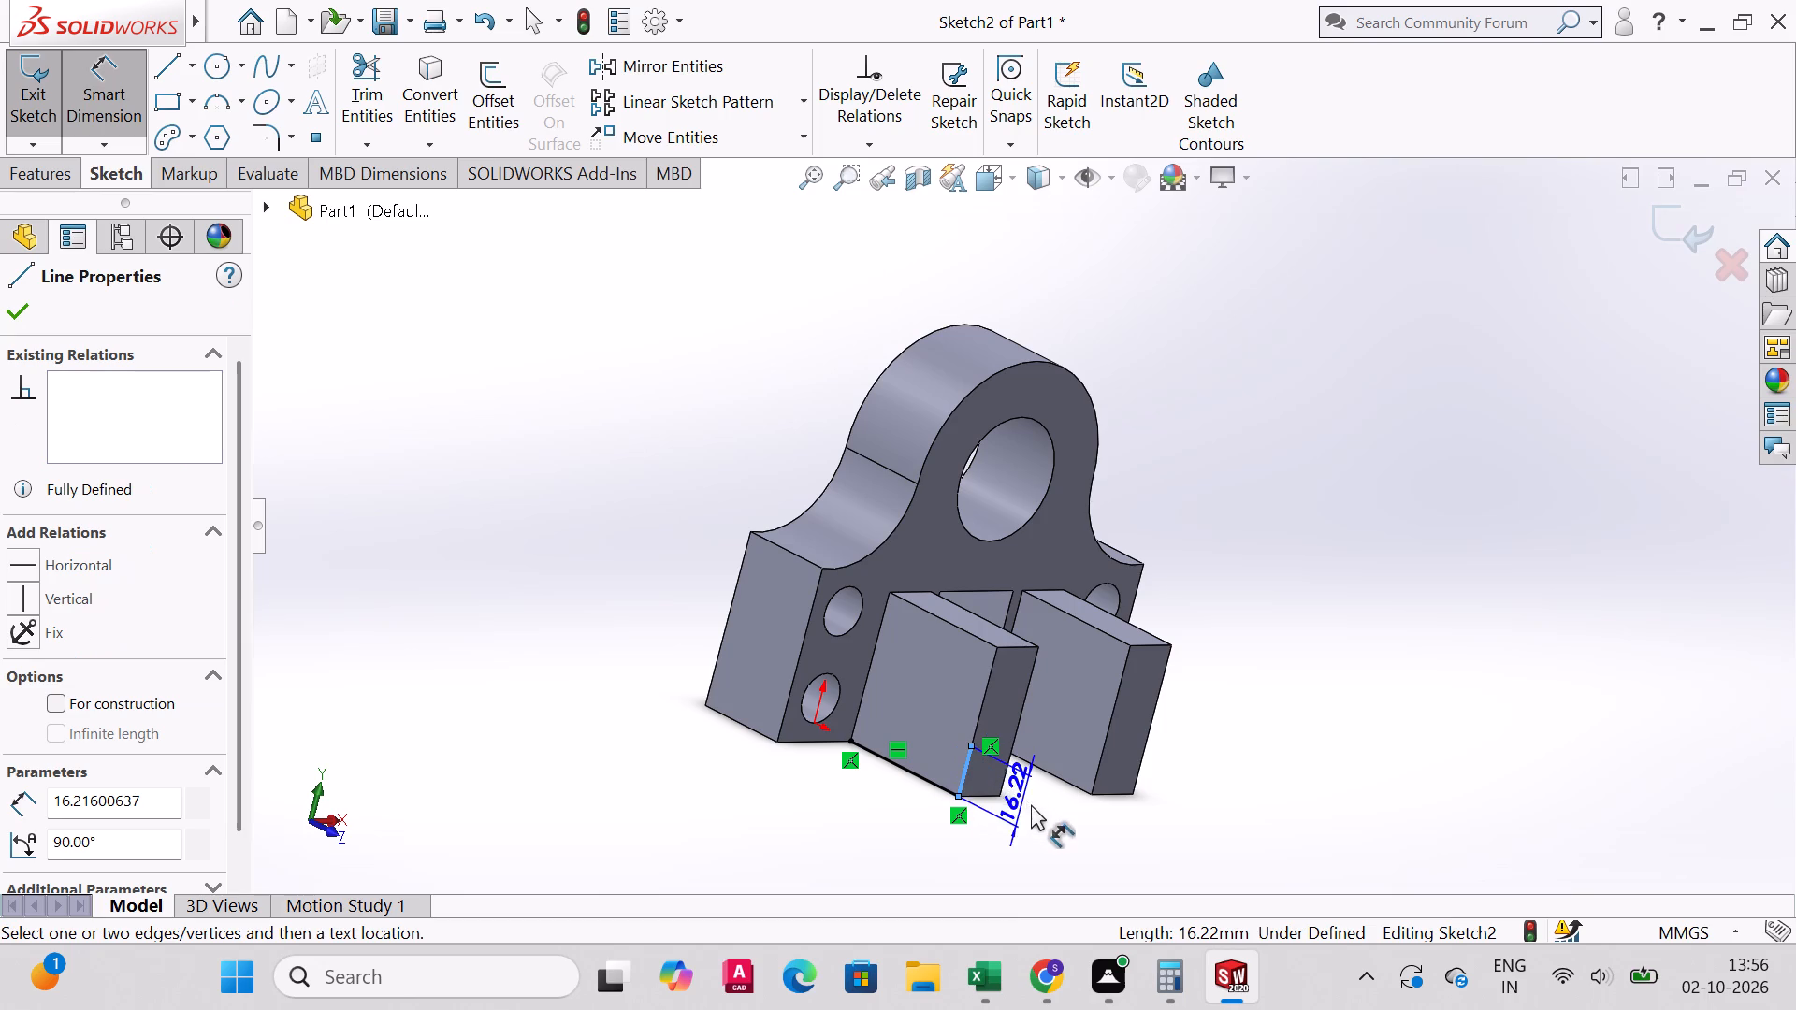
left_click(1042, 810)
type("16")
key("Return")
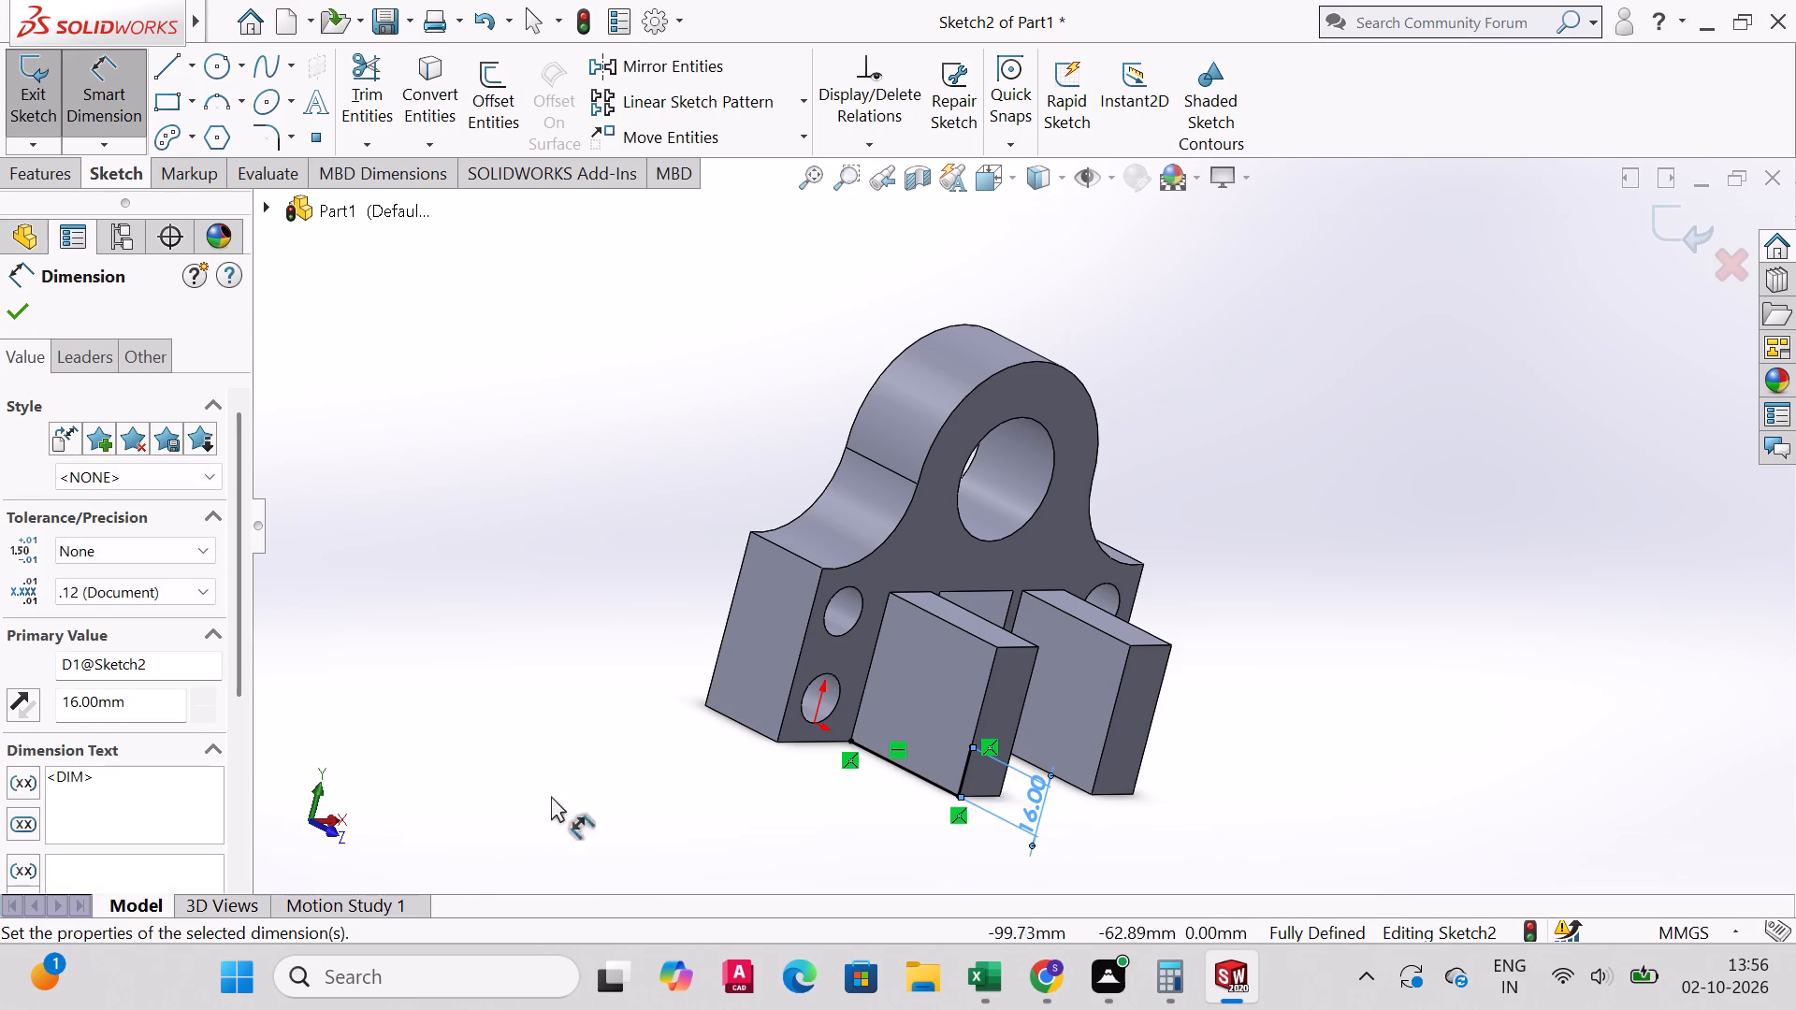
left_click(3, 316)
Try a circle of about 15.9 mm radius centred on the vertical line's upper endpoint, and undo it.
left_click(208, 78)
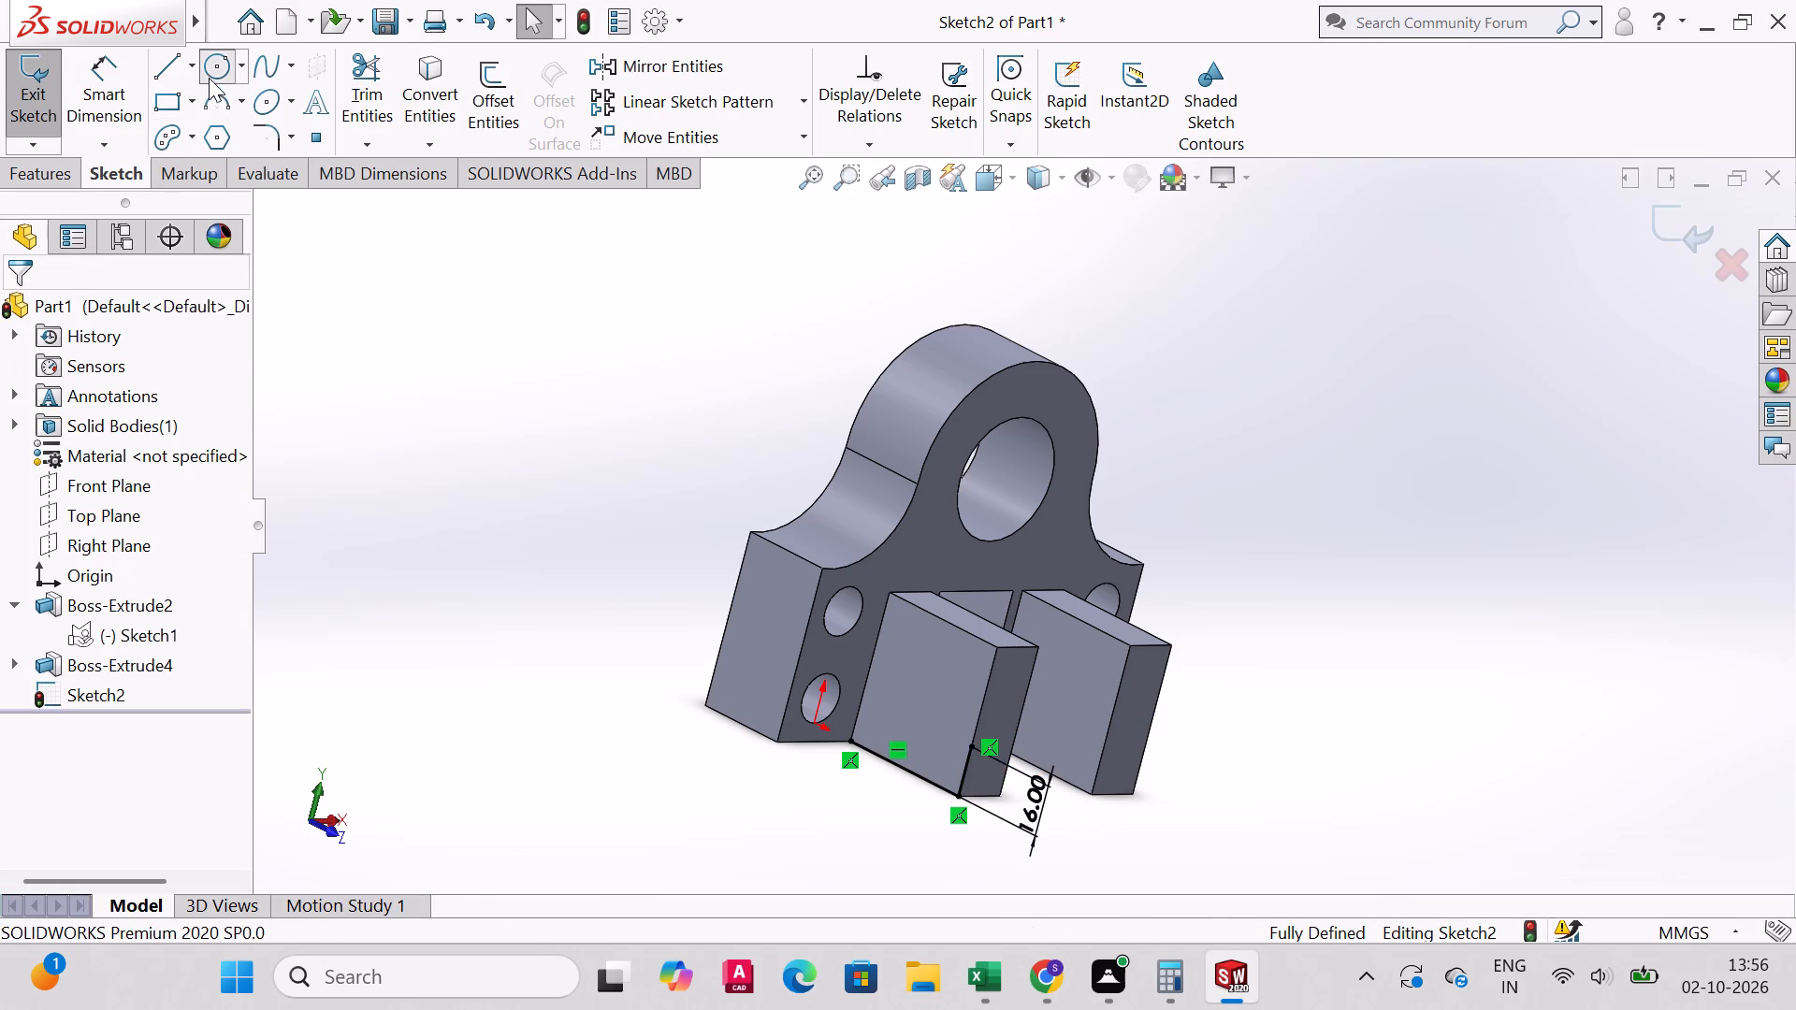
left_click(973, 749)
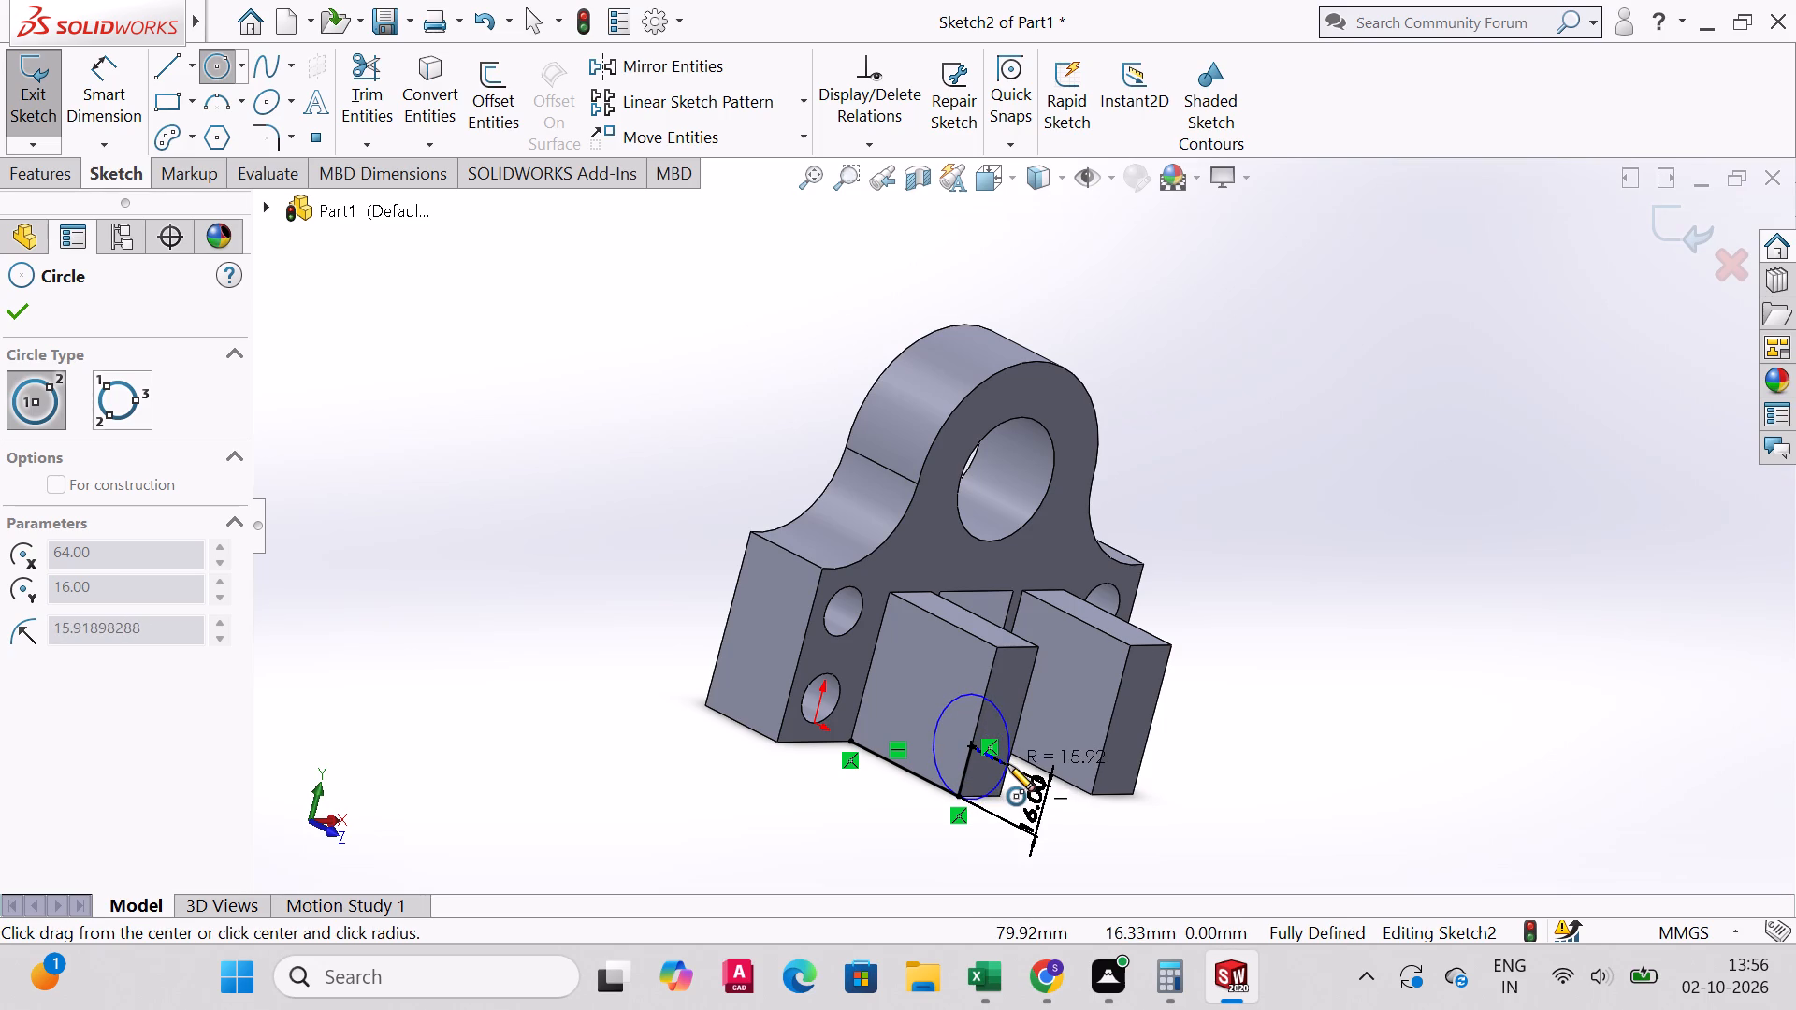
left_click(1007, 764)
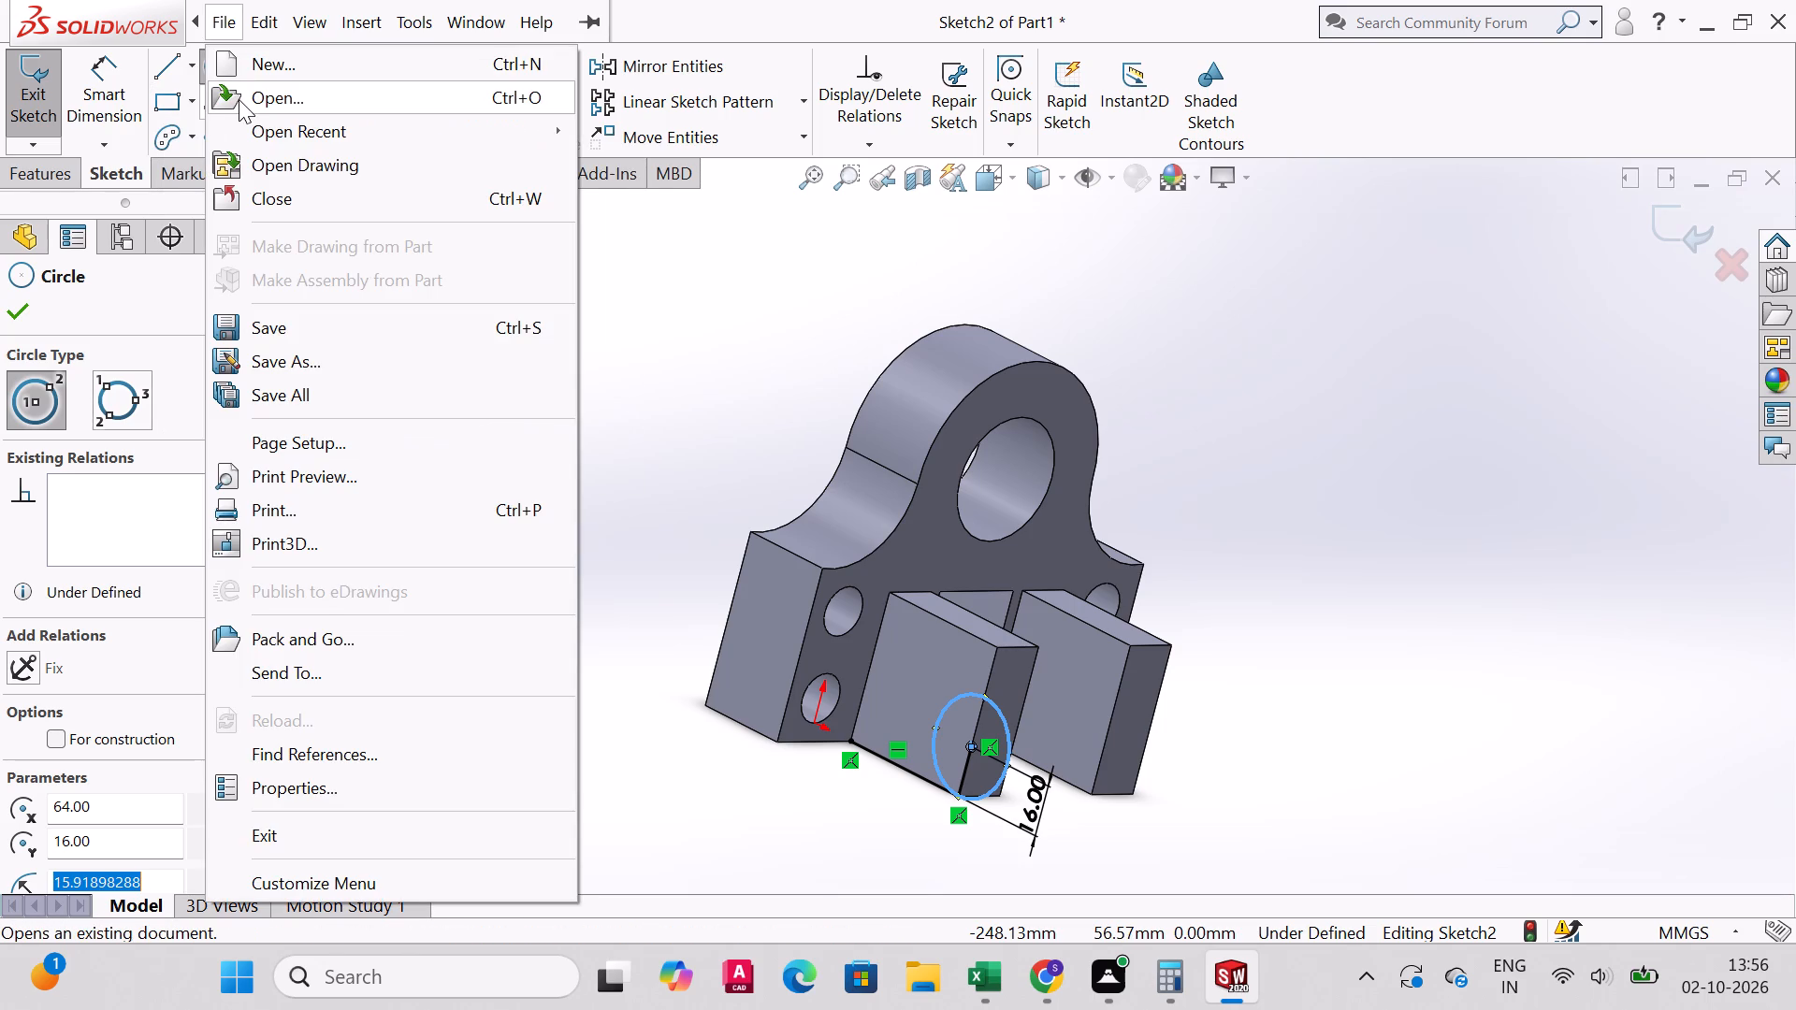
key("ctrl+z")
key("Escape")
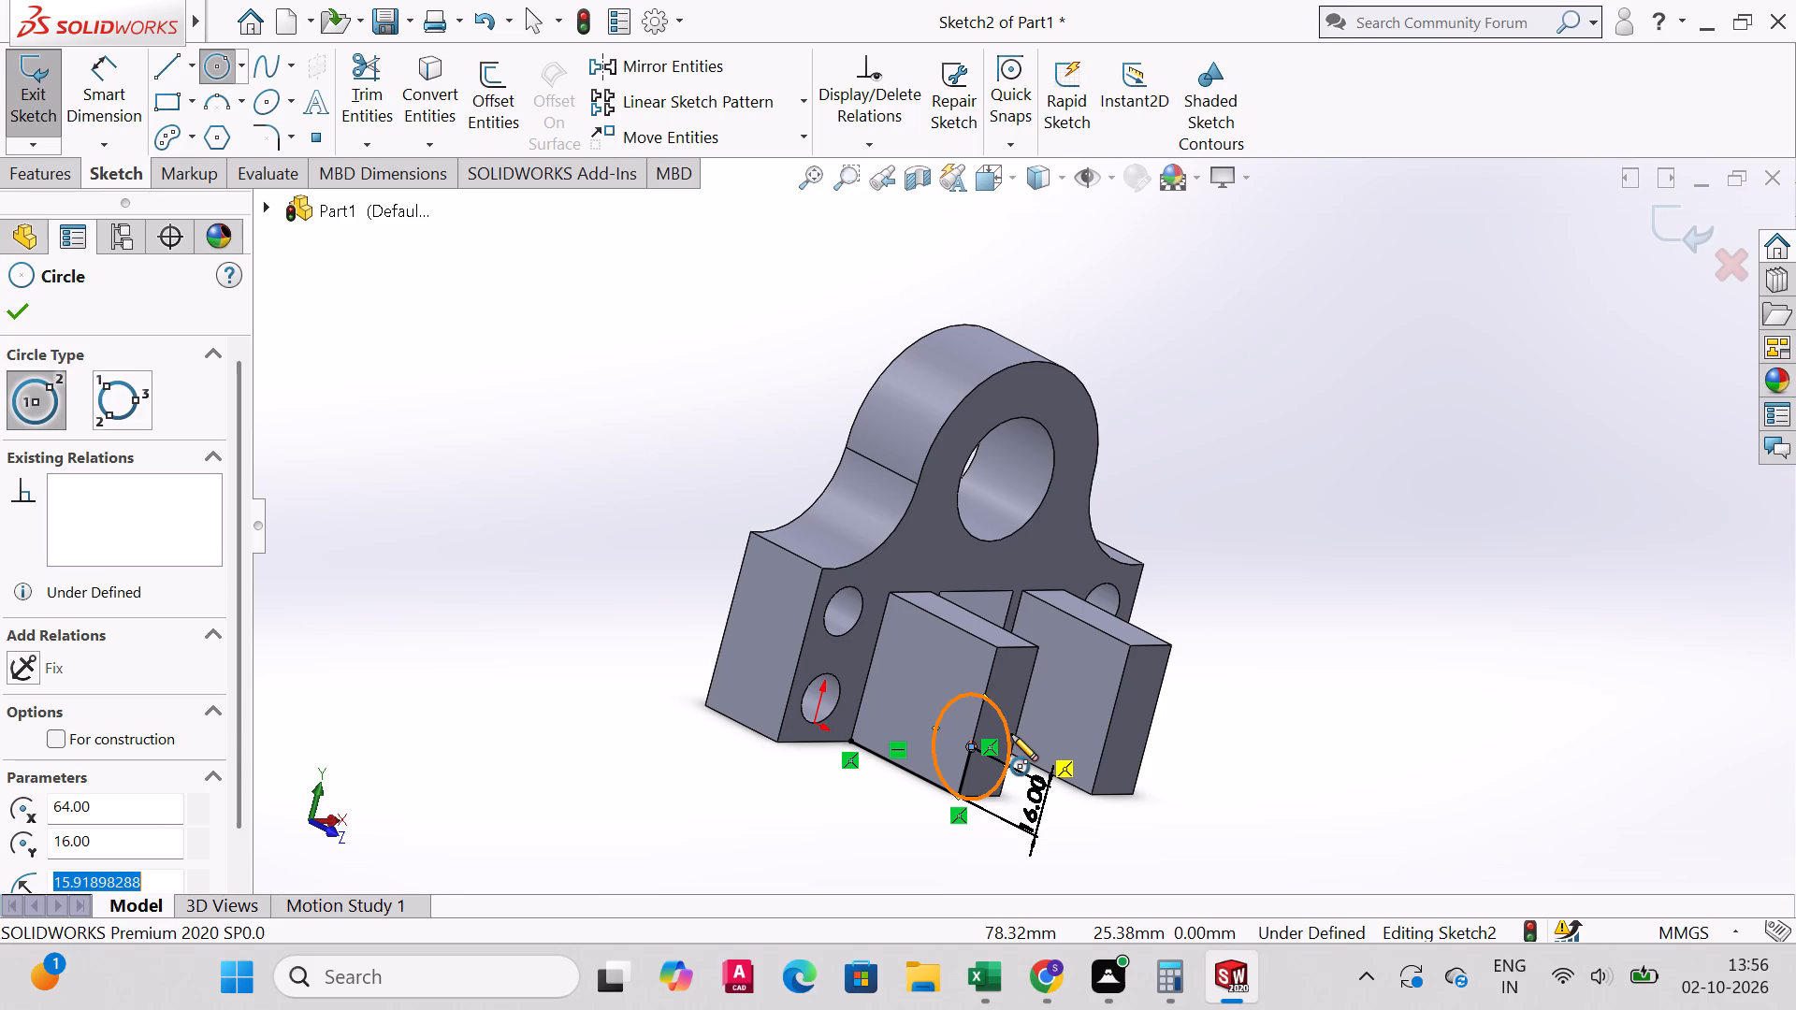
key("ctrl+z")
Sketch a 16 mm radius circle centred on the vertical line's upper endpoint and passing through its lower endpoint.
left_click(211, 64)
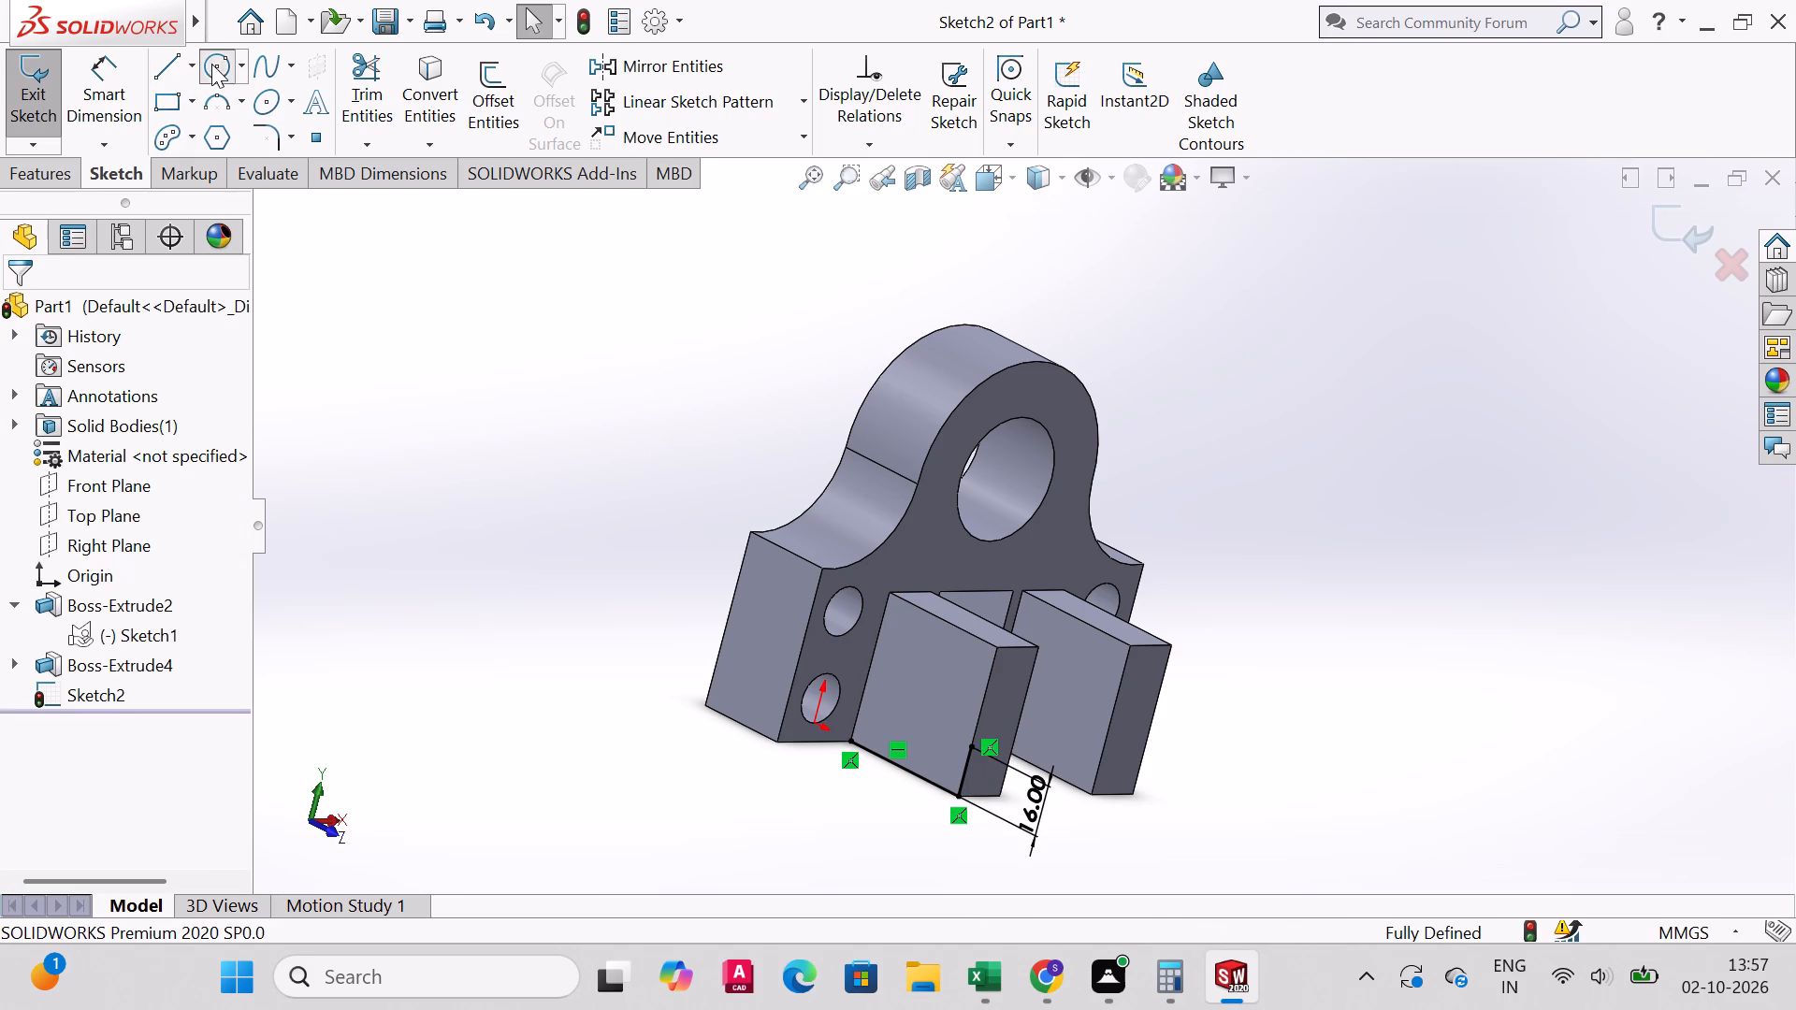
left_click(973, 747)
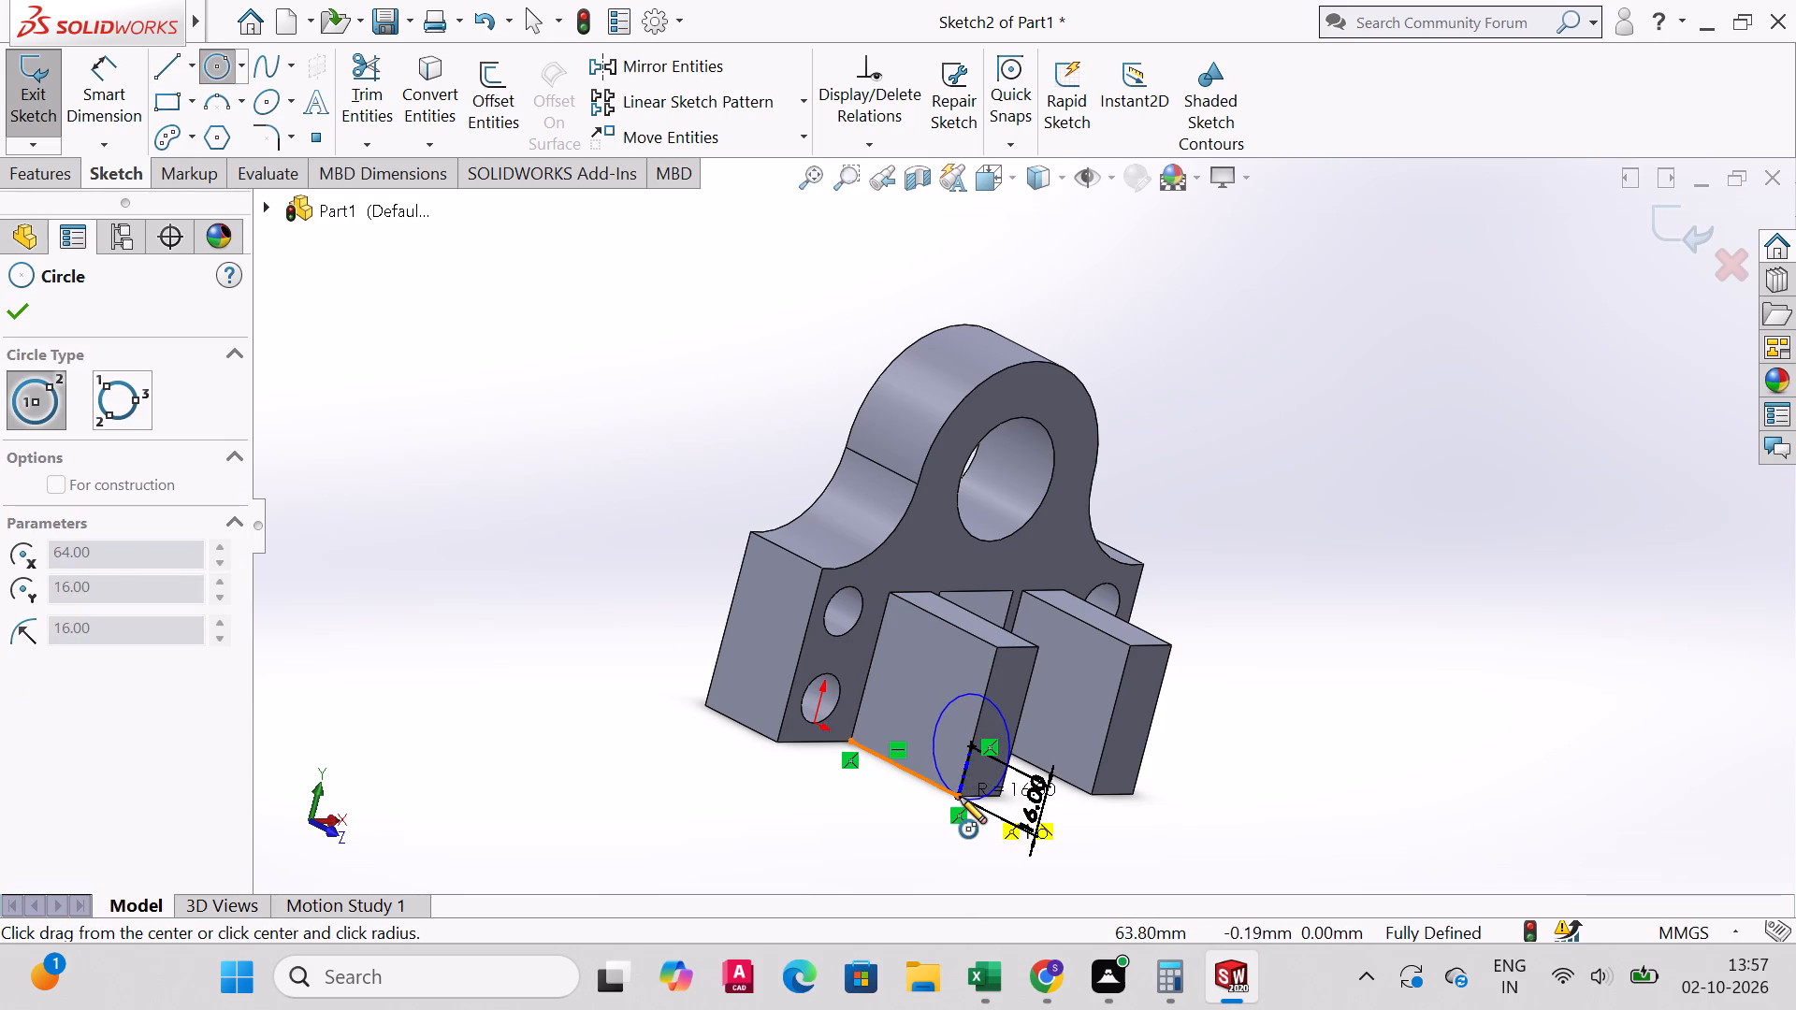
left_click(960, 797)
right_click(958, 797)
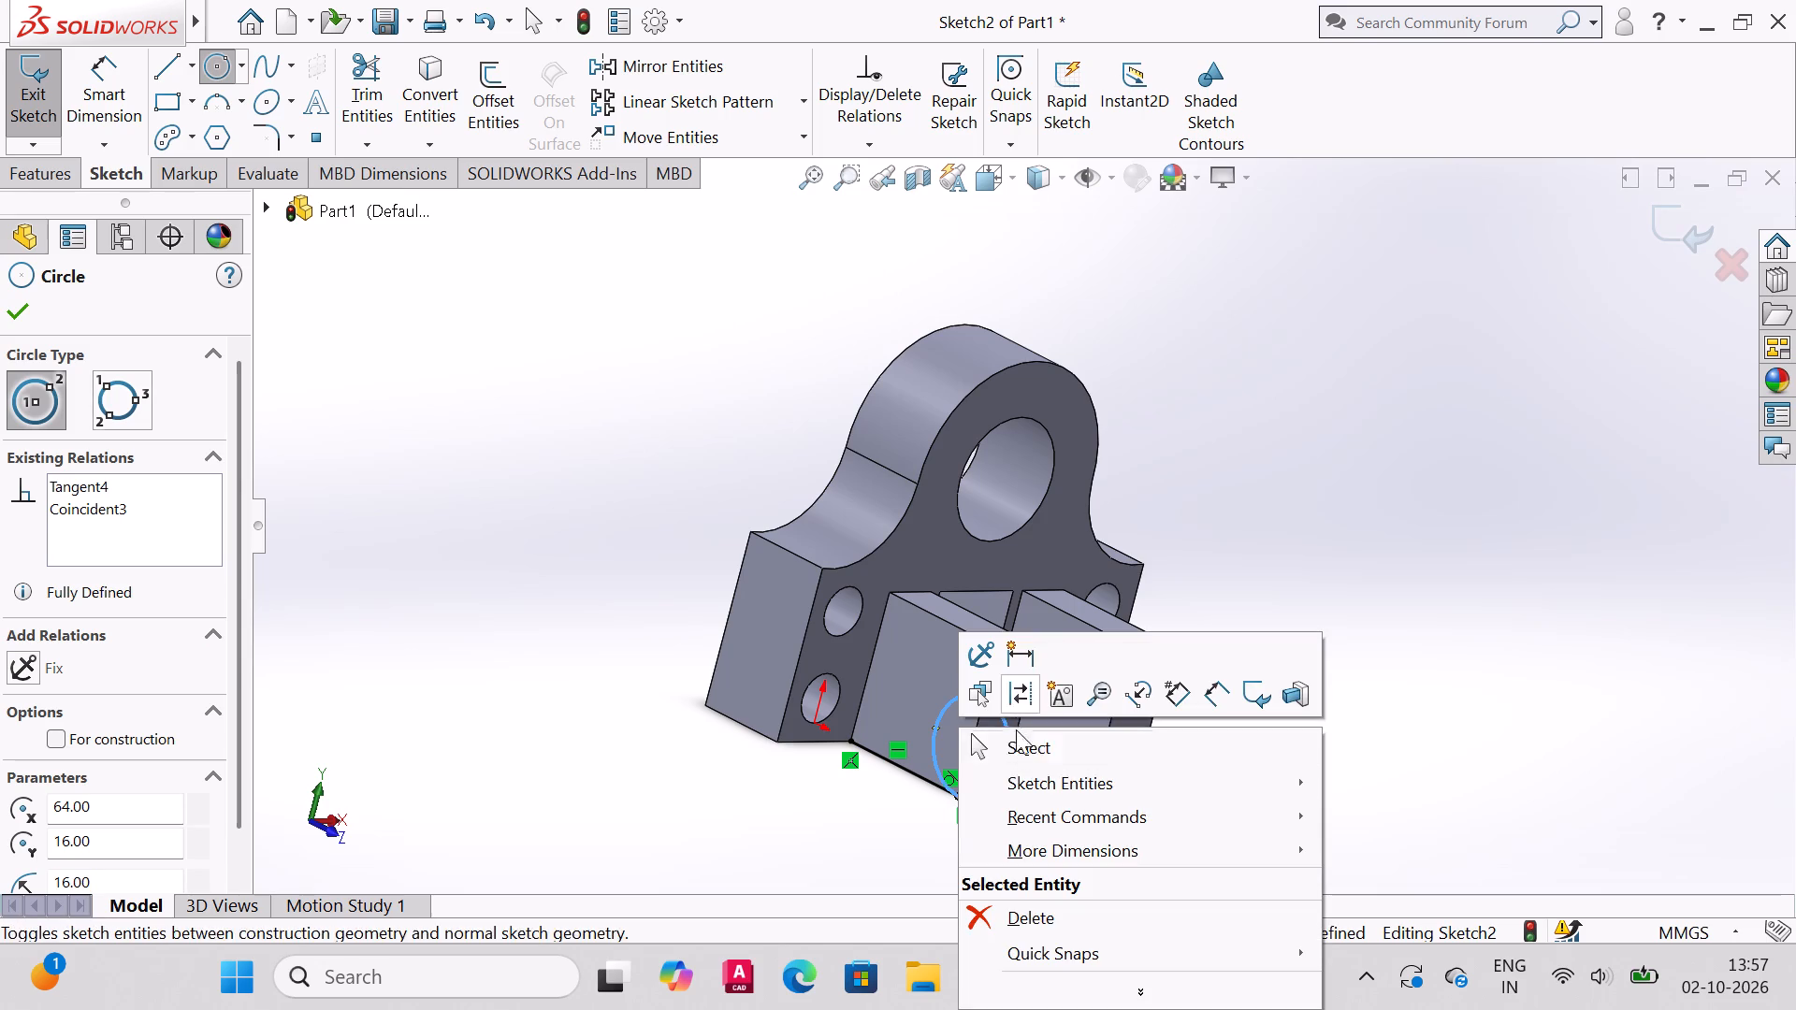
left_click(1017, 740)
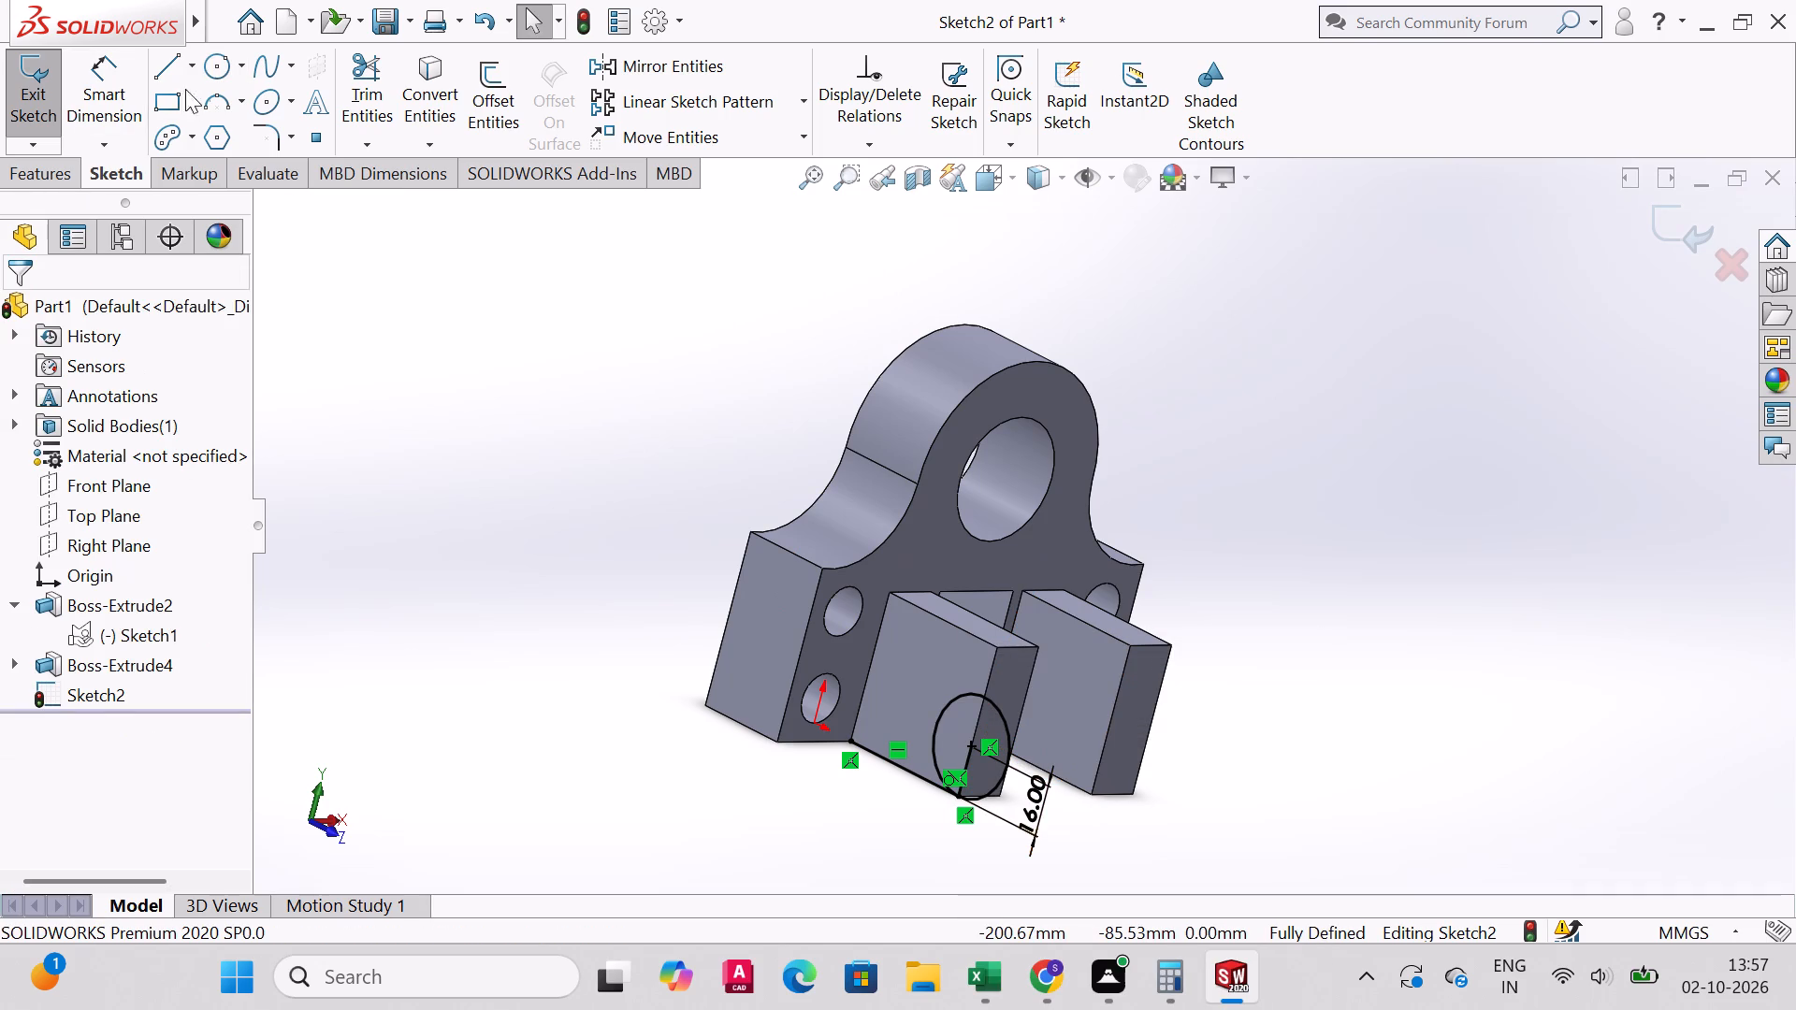
Sketch a concentric inner circle with an 8 mm radius at the same centre.
left_click(210, 70)
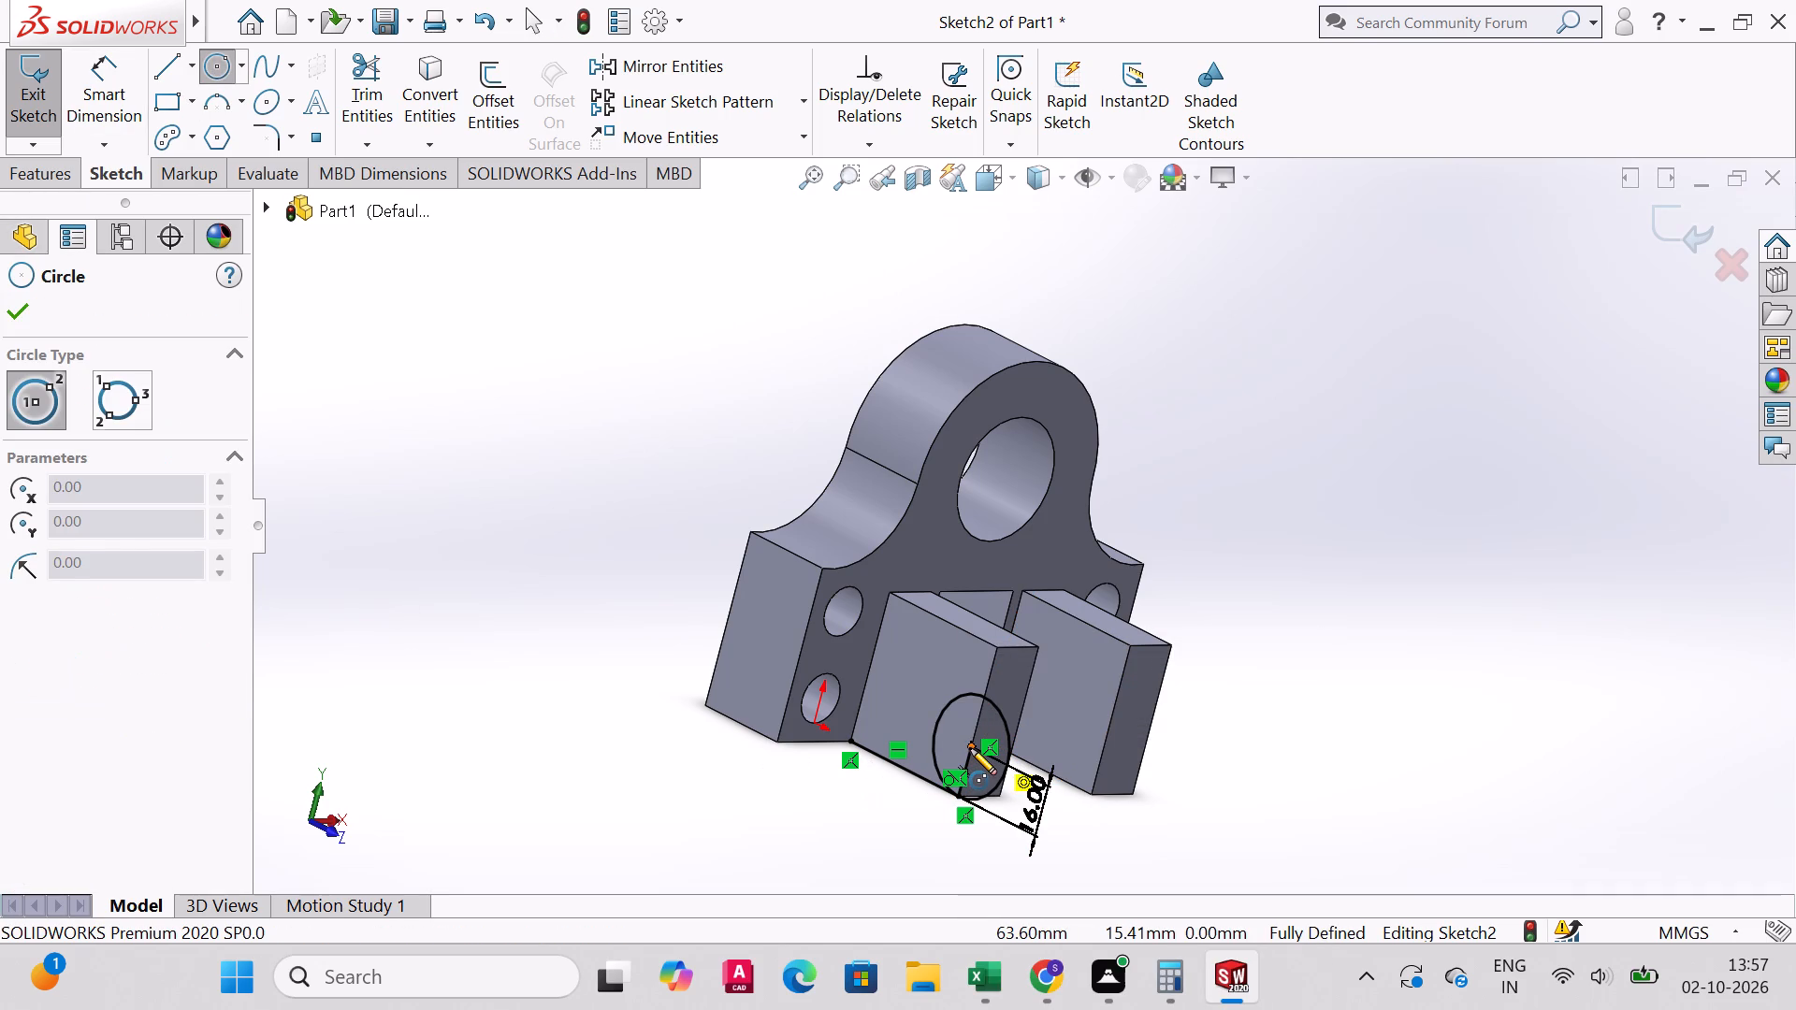
left_click(970, 748)
left_click(985, 760)
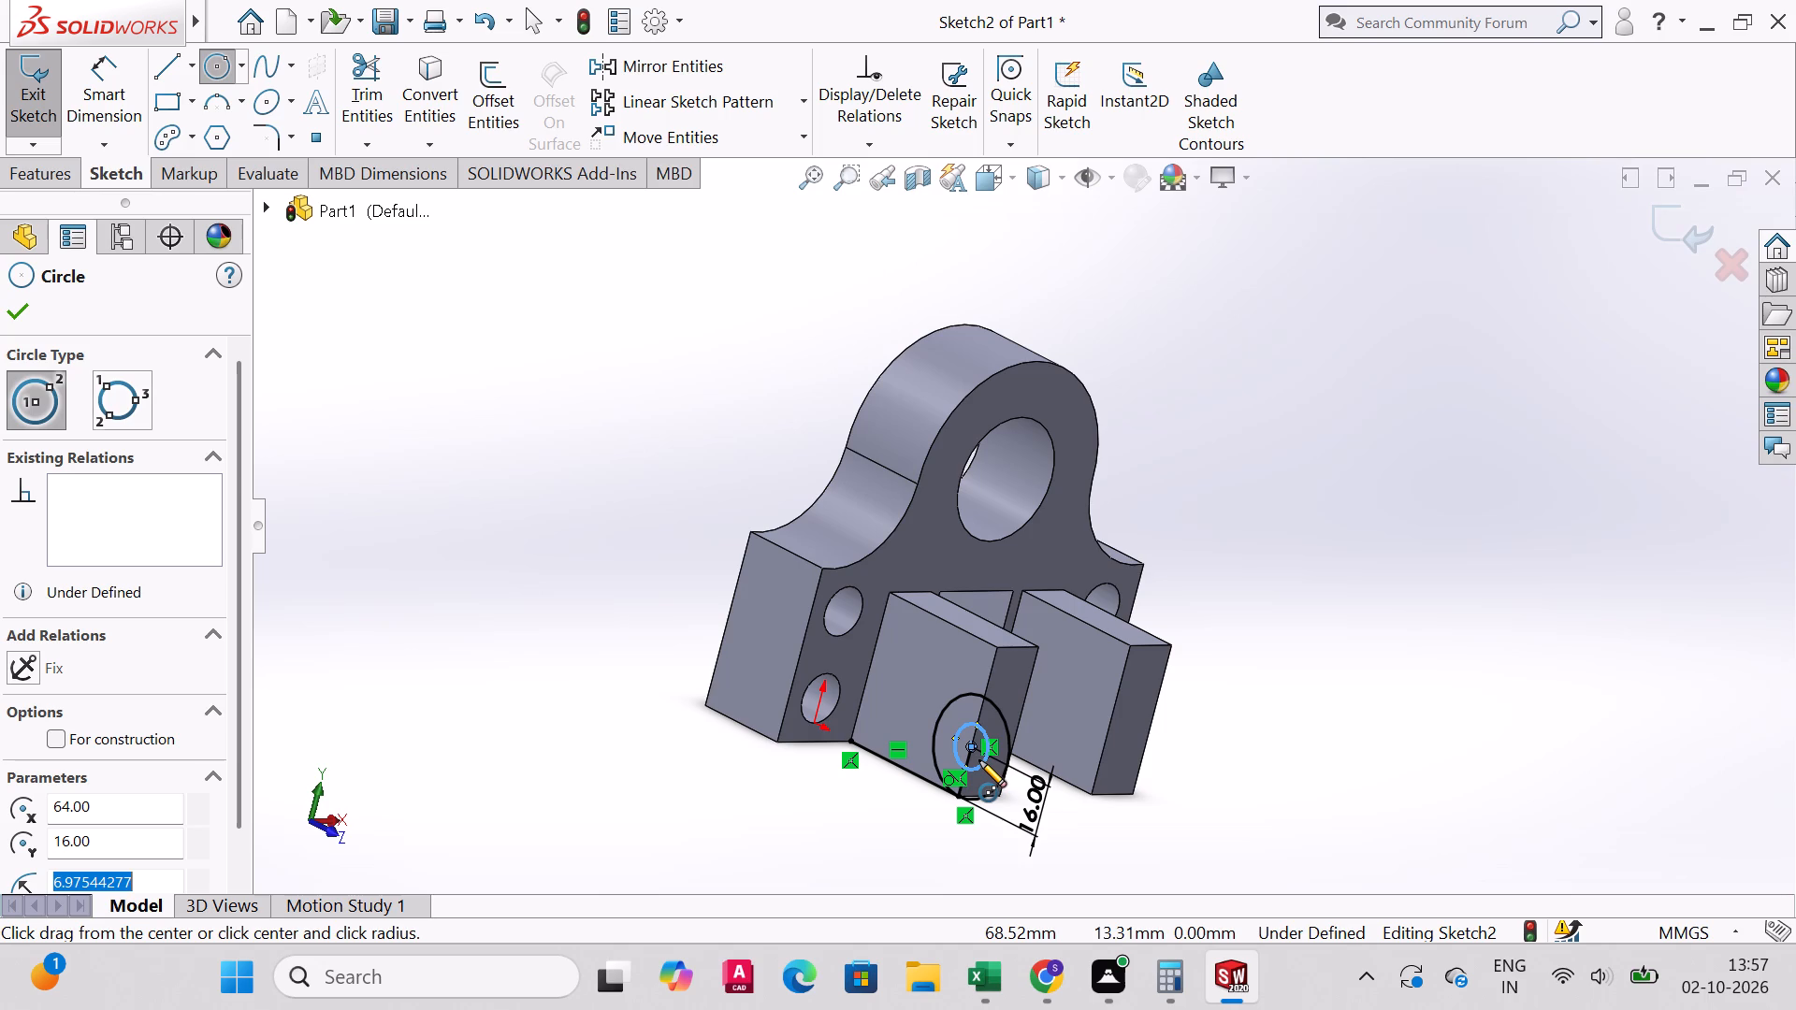
key("8")
key("Return")
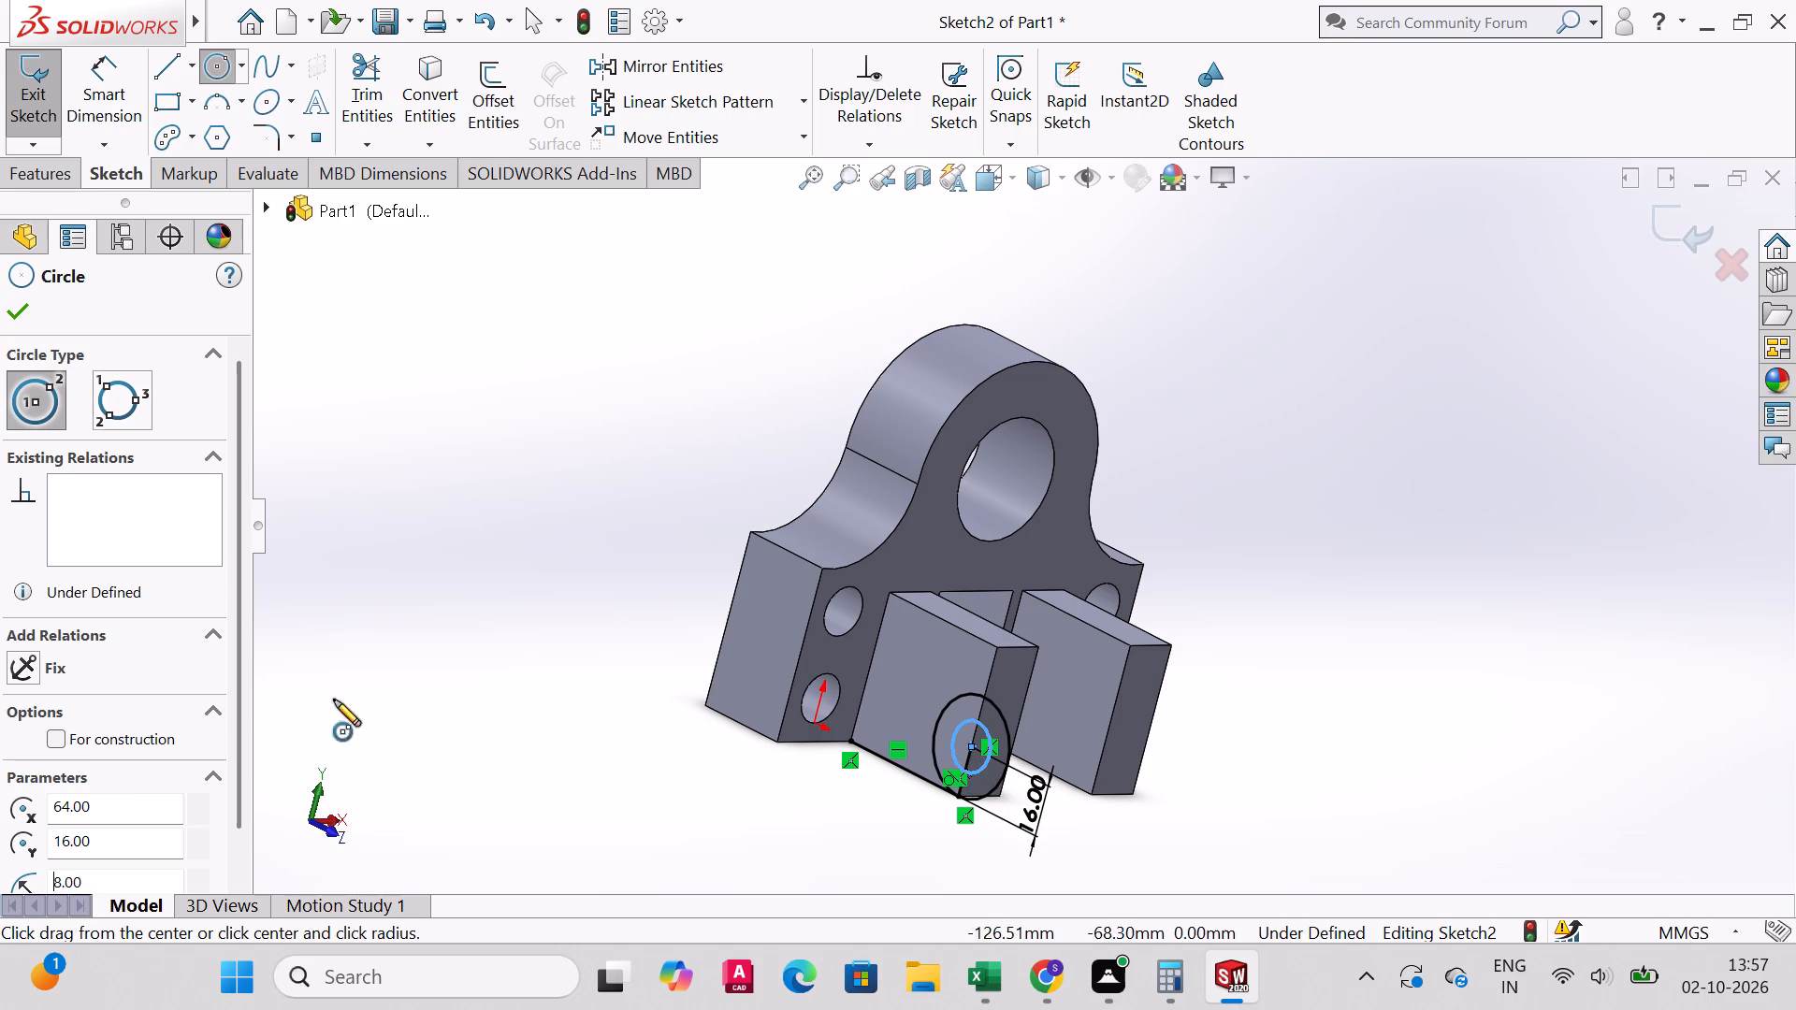
left_click(20, 316)
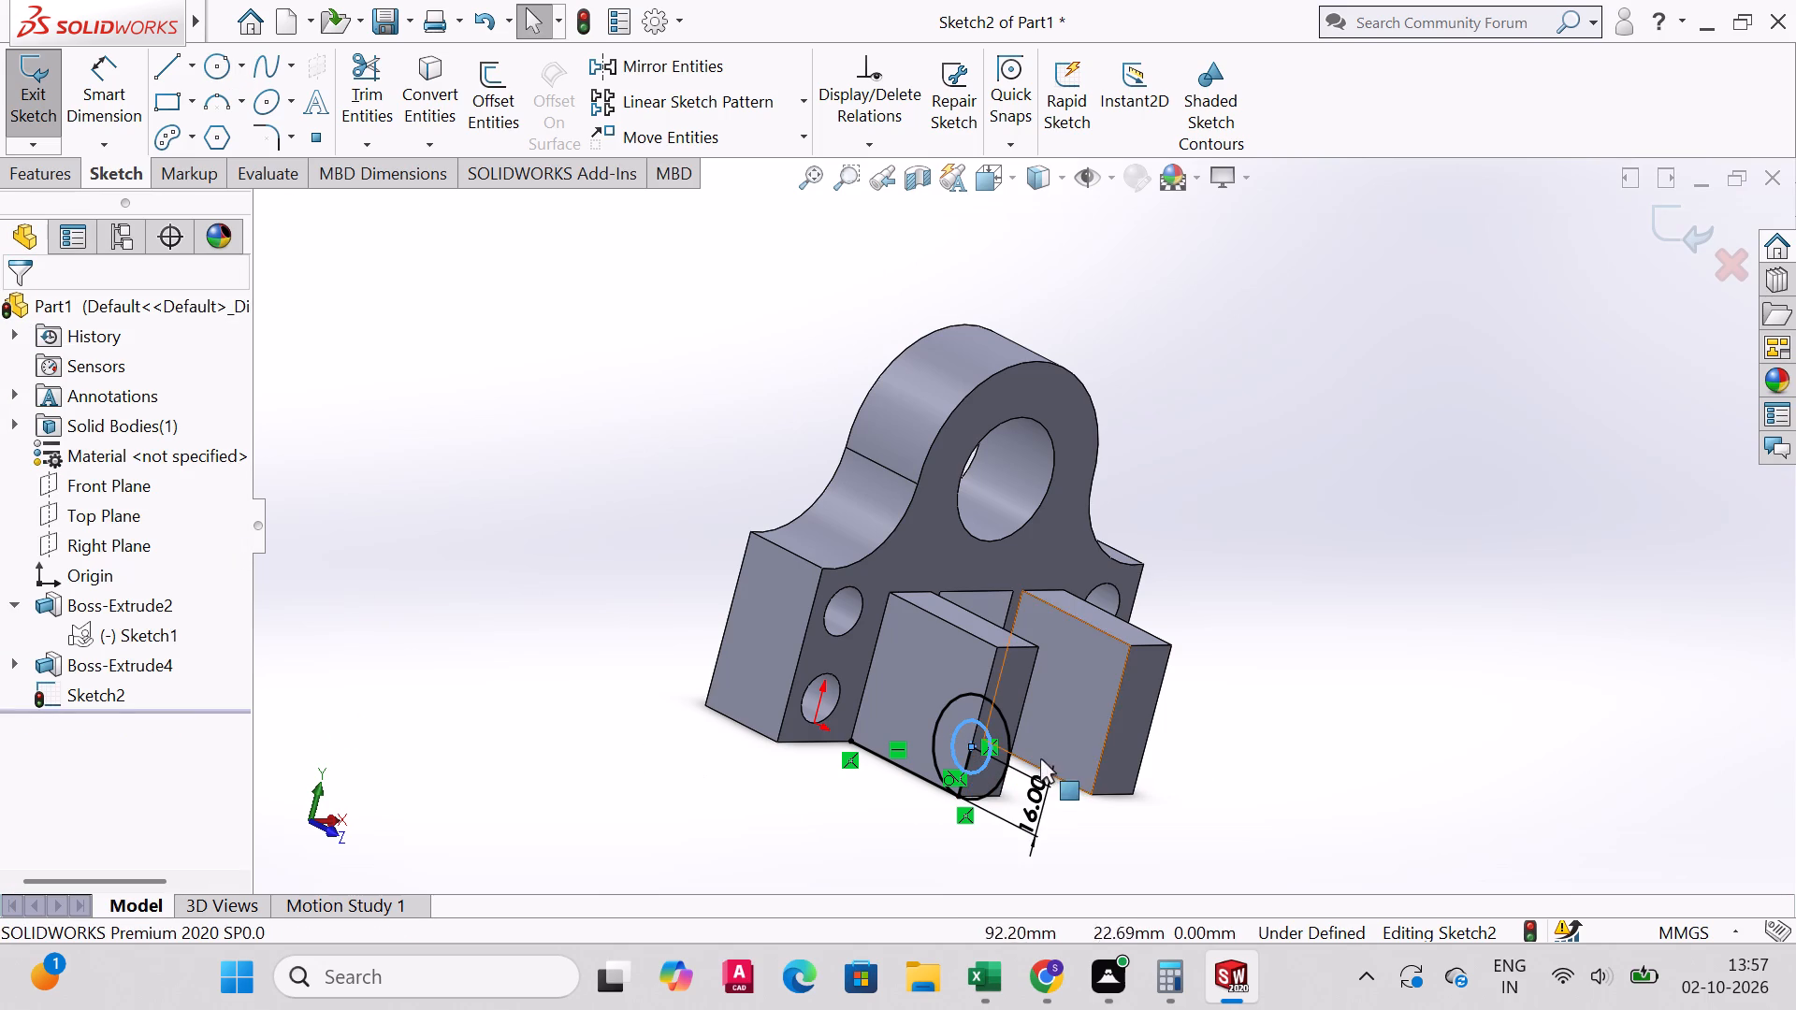
Dimension the inner circle's diameter to 16 mm.
left_click(109, 75)
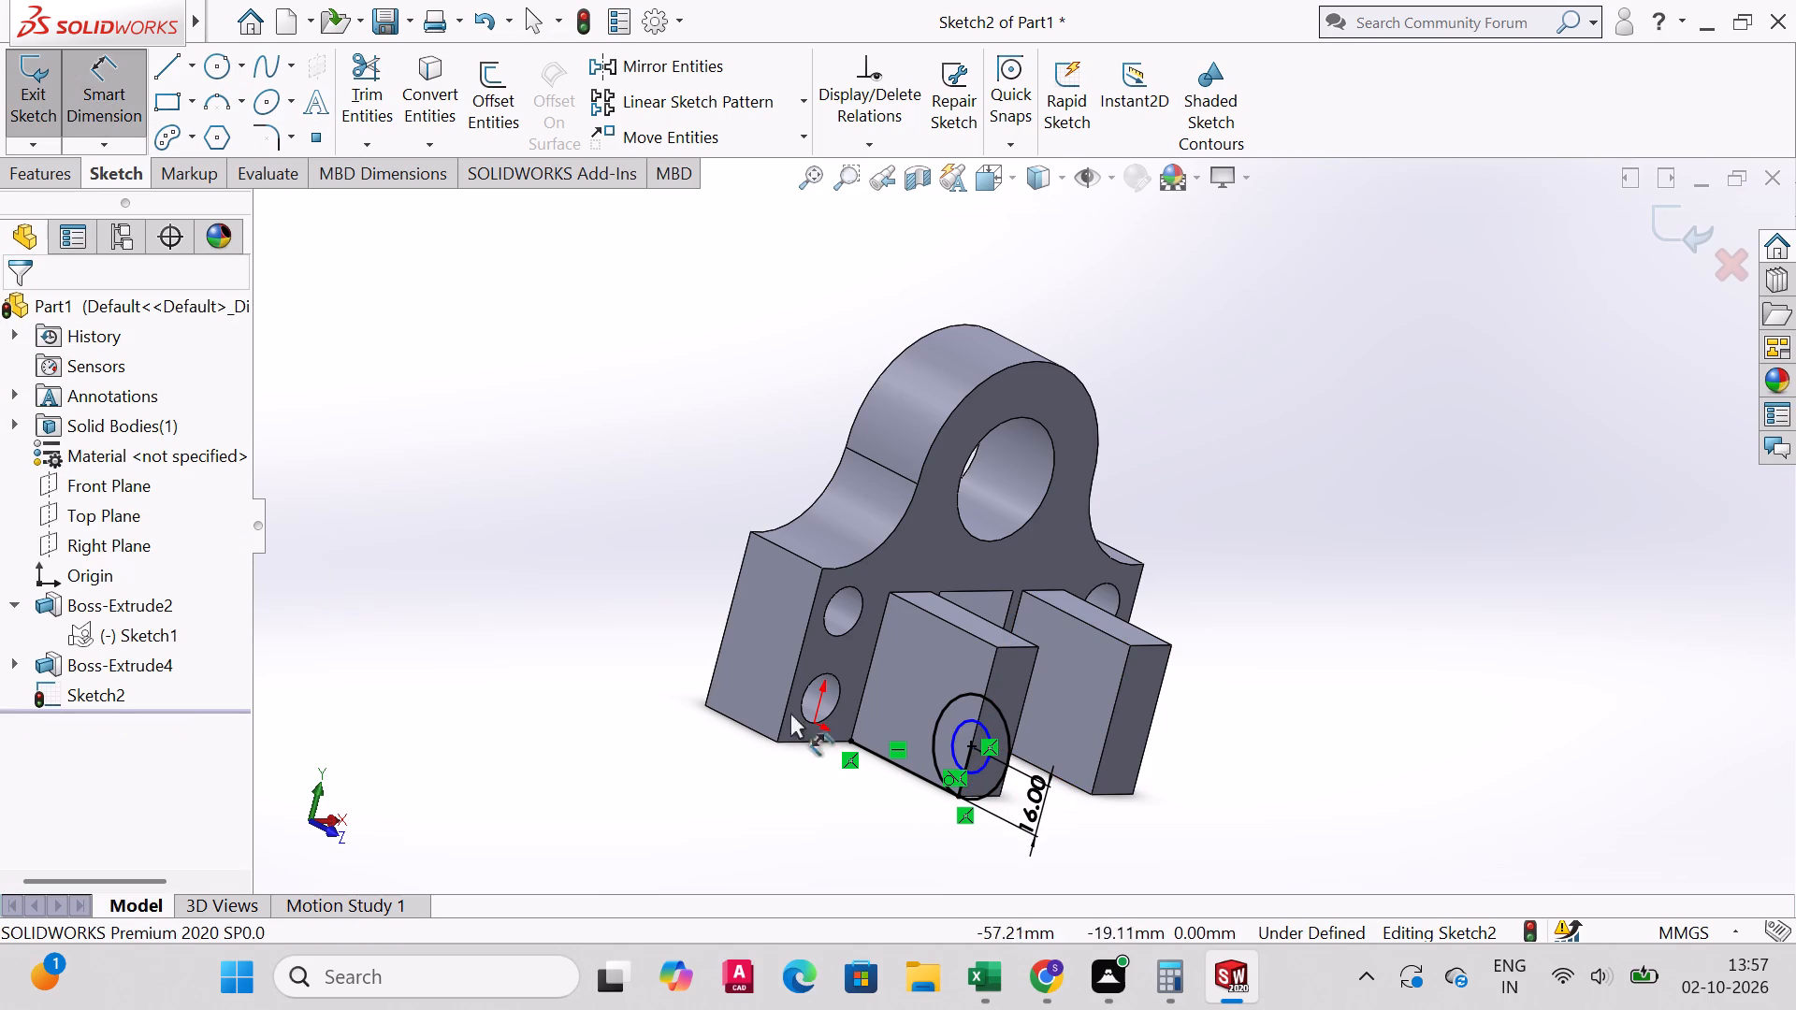
left_click(983, 726)
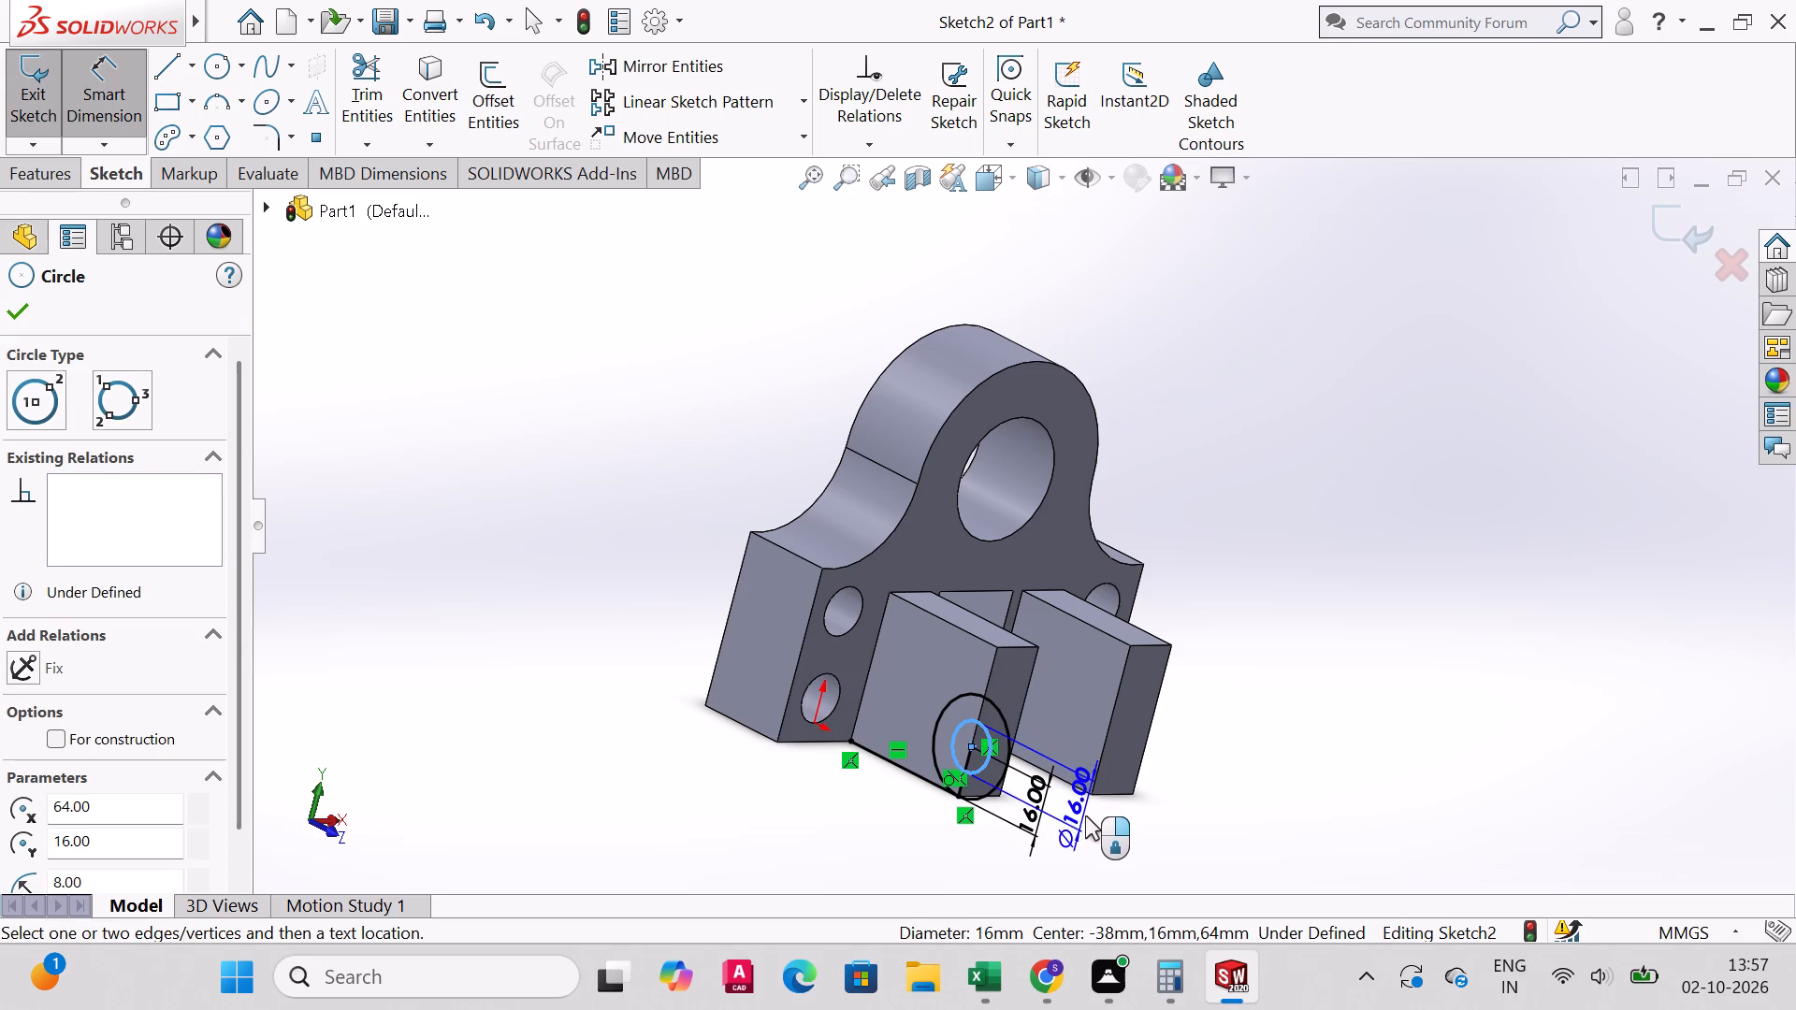
left_click(1086, 821)
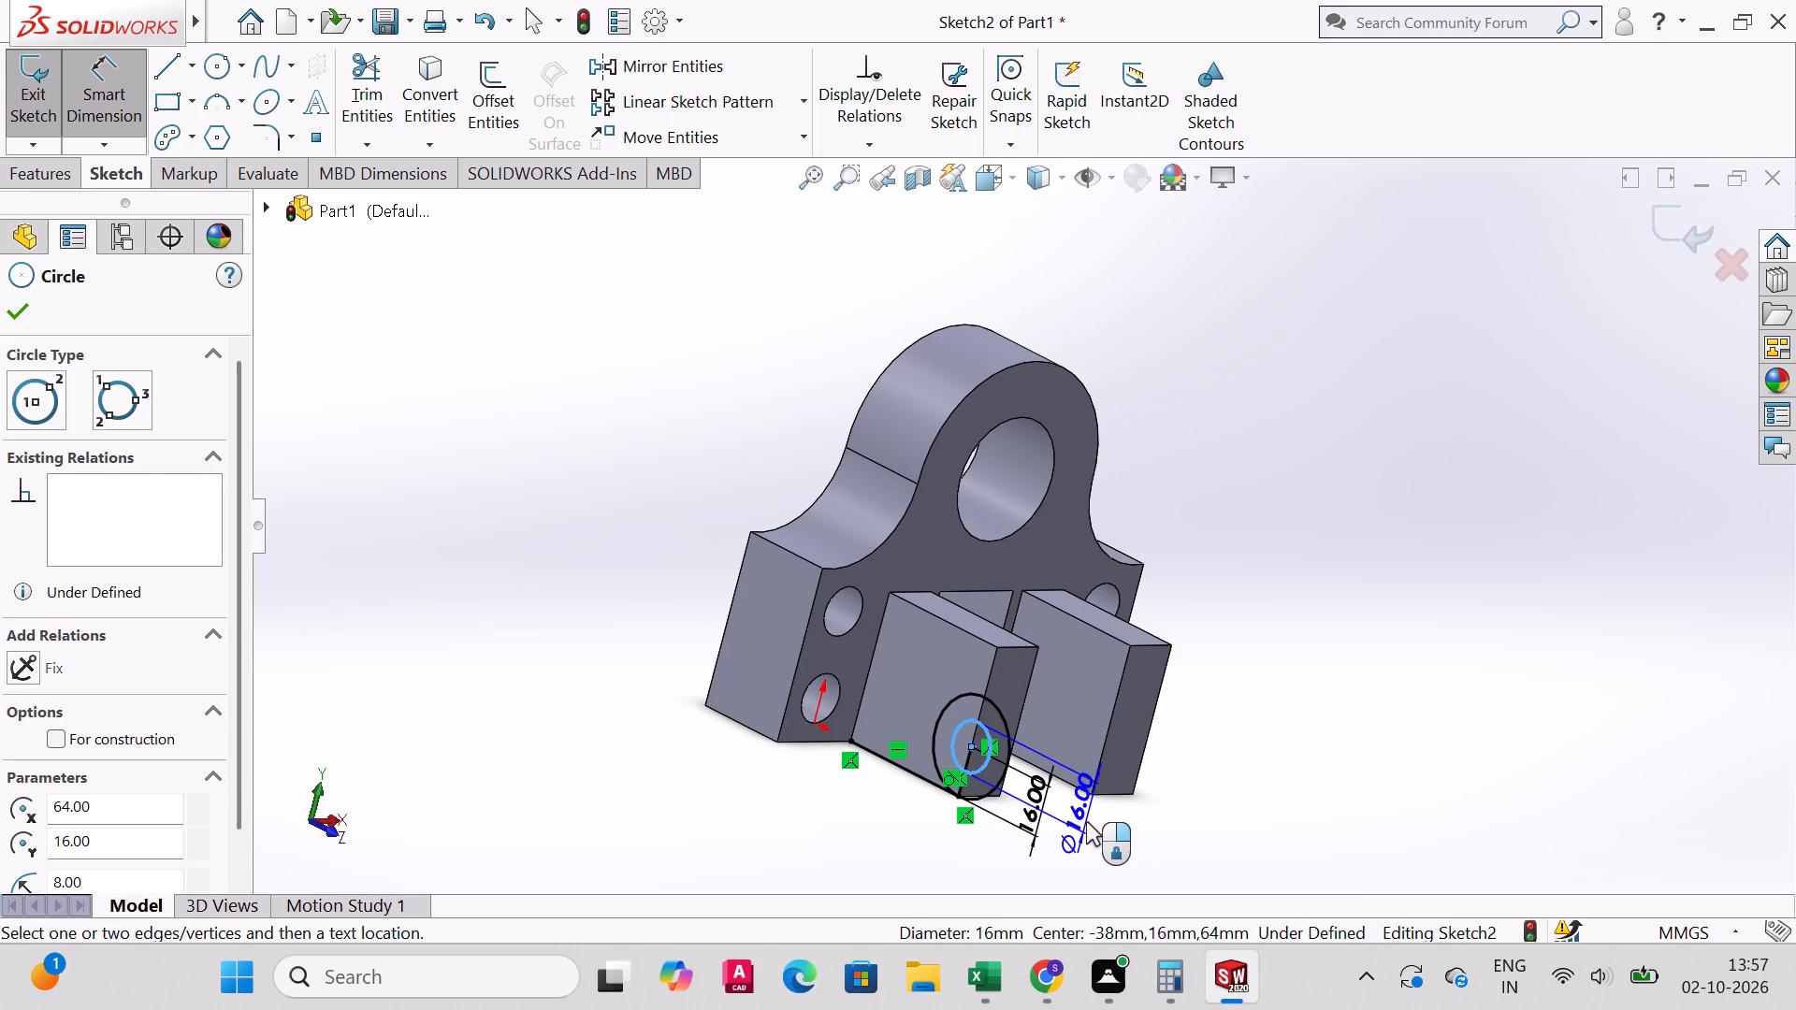
left_click(978, 788)
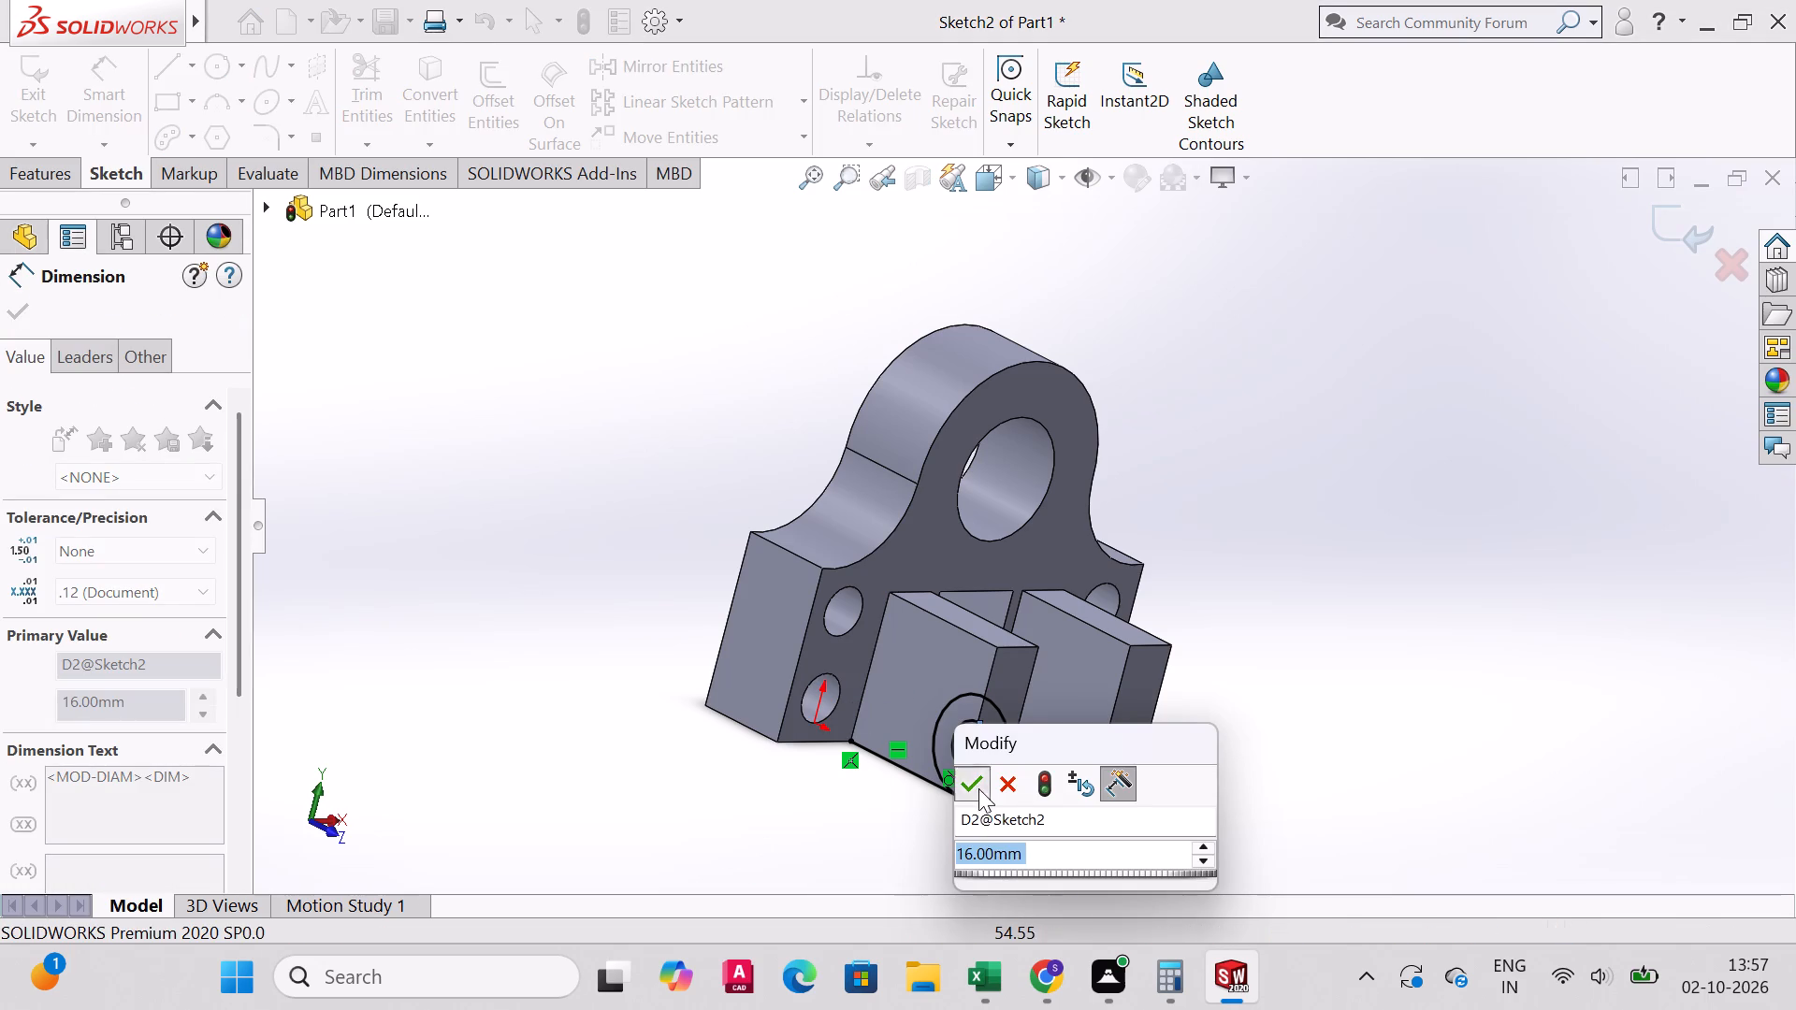
Sketch a line from the circles' centre to the outer circle's top point, continuing to the lug's upper corner at the plate.
middle_click_drag(926, 710, 847, 712)
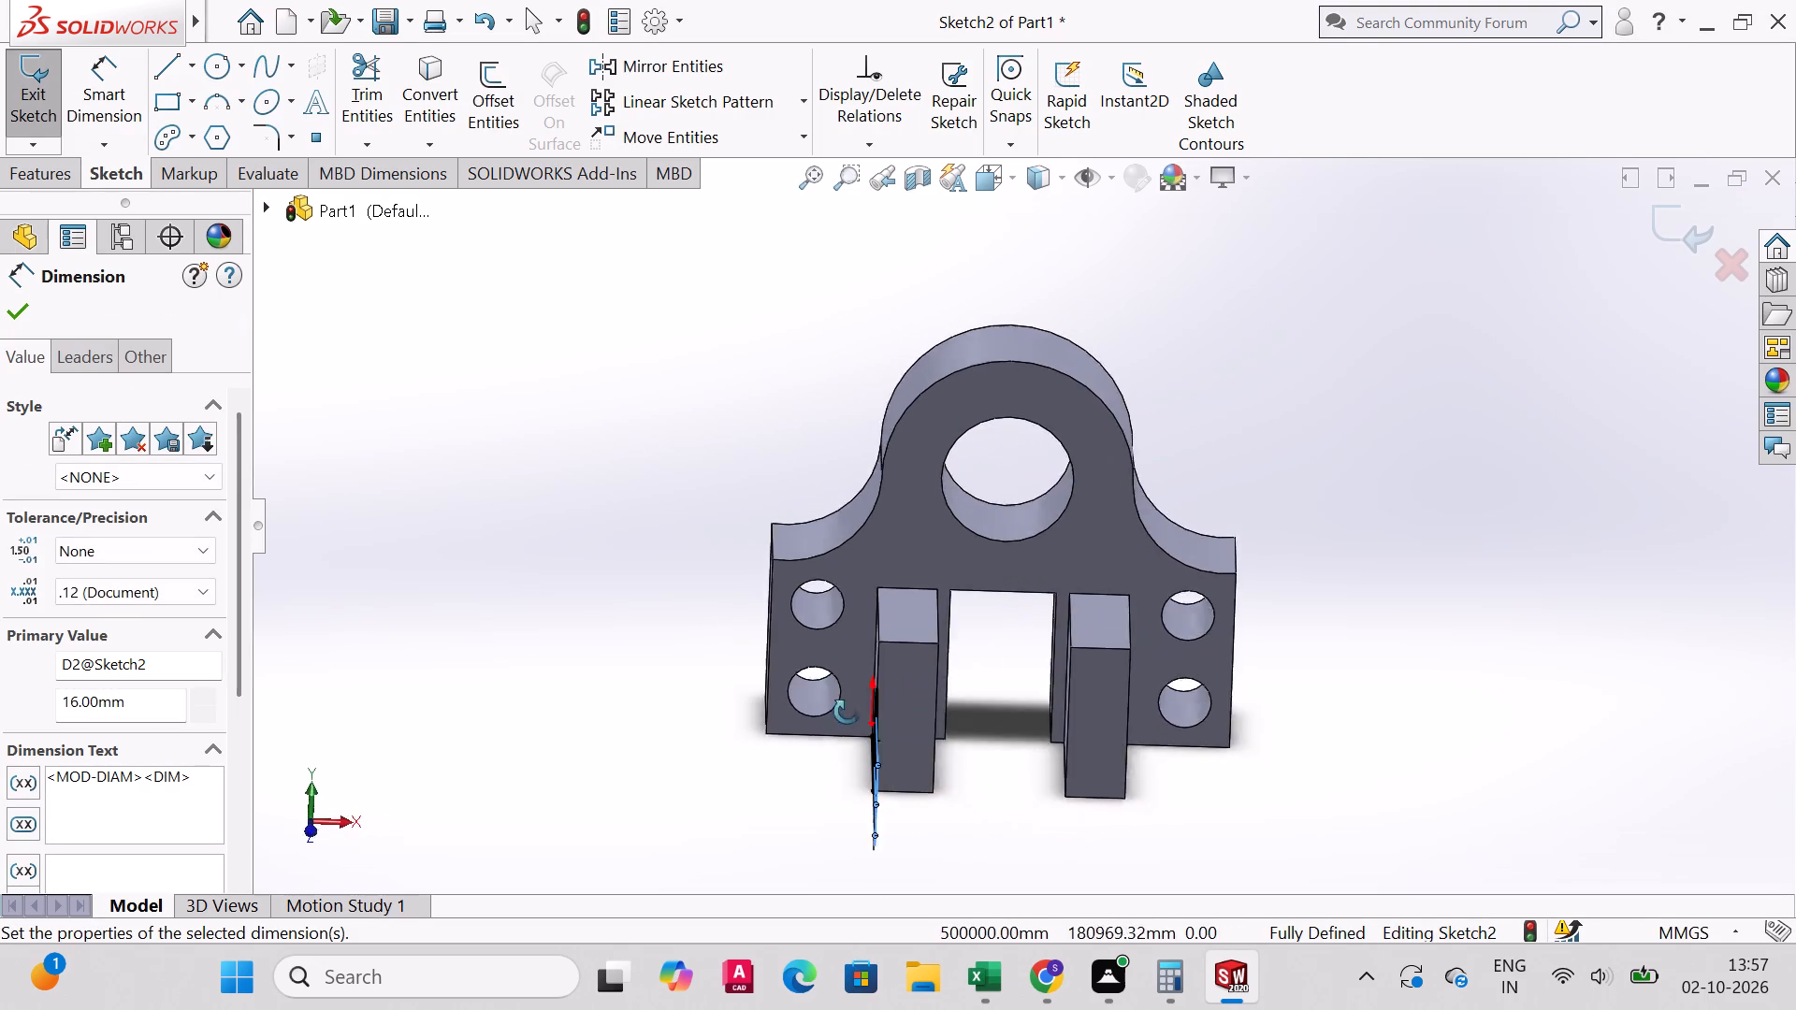
middle_click_drag(847, 712, 944, 748)
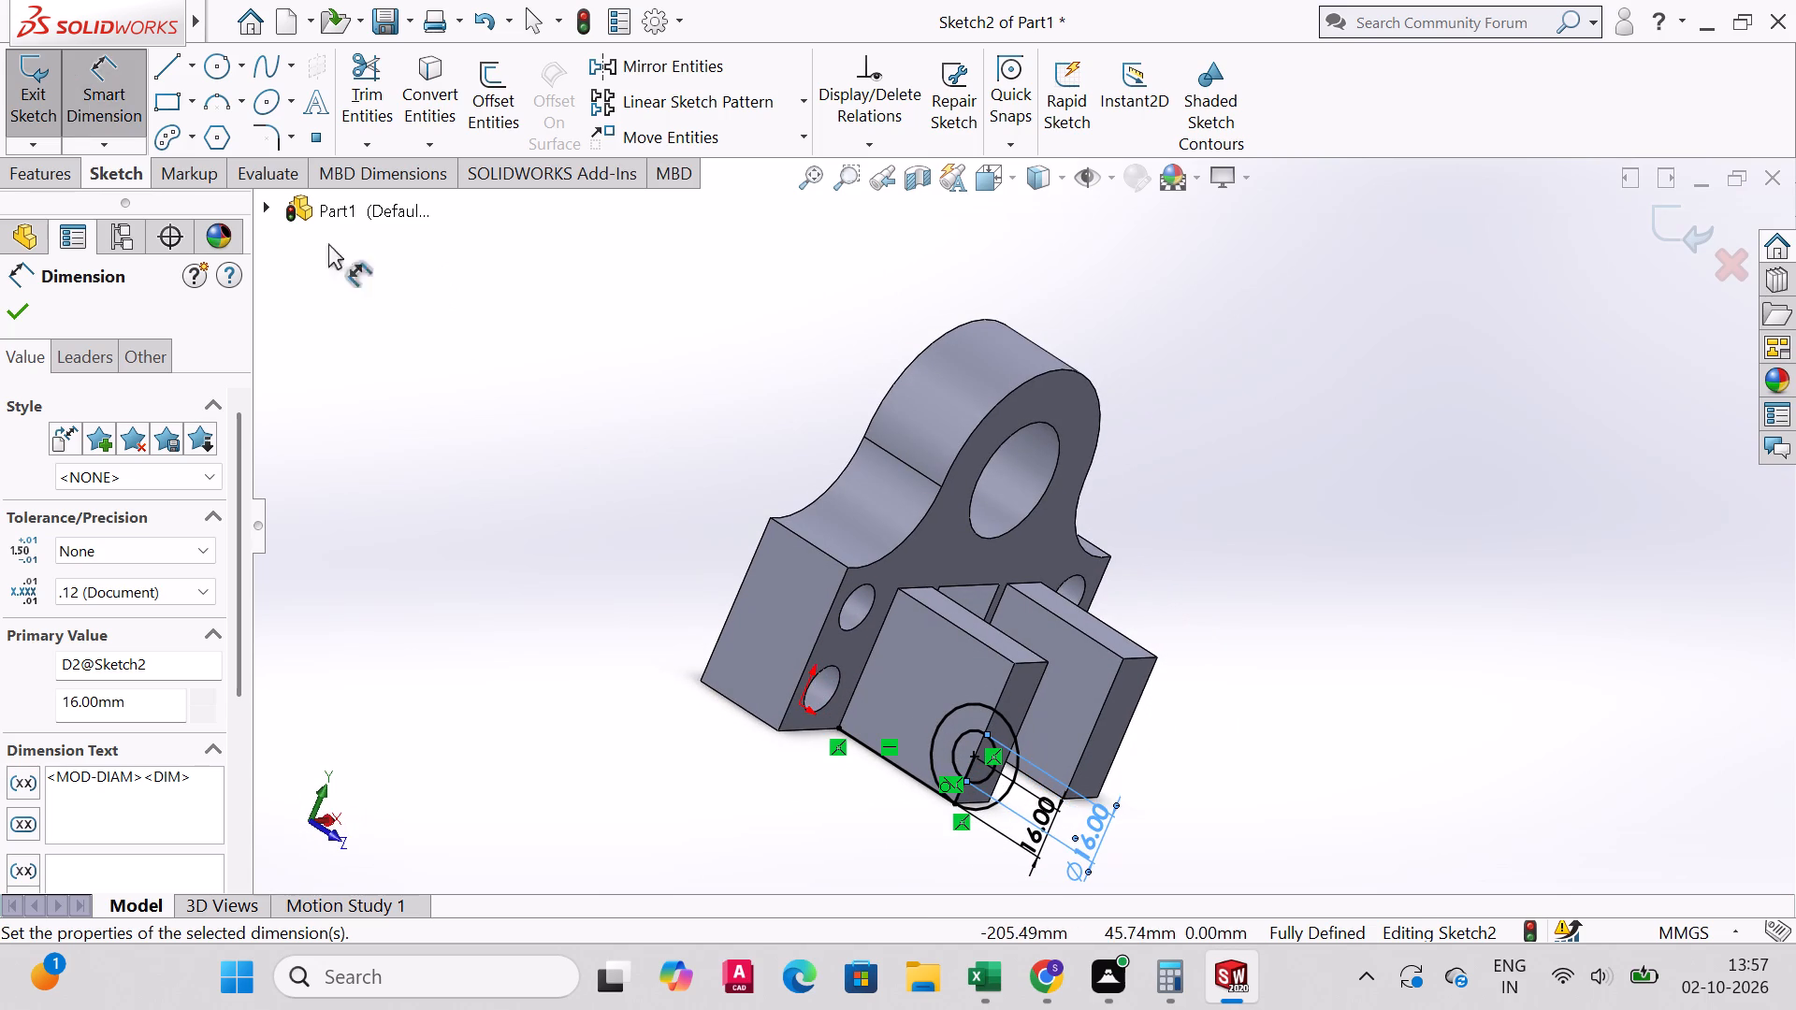
left_click(177, 70)
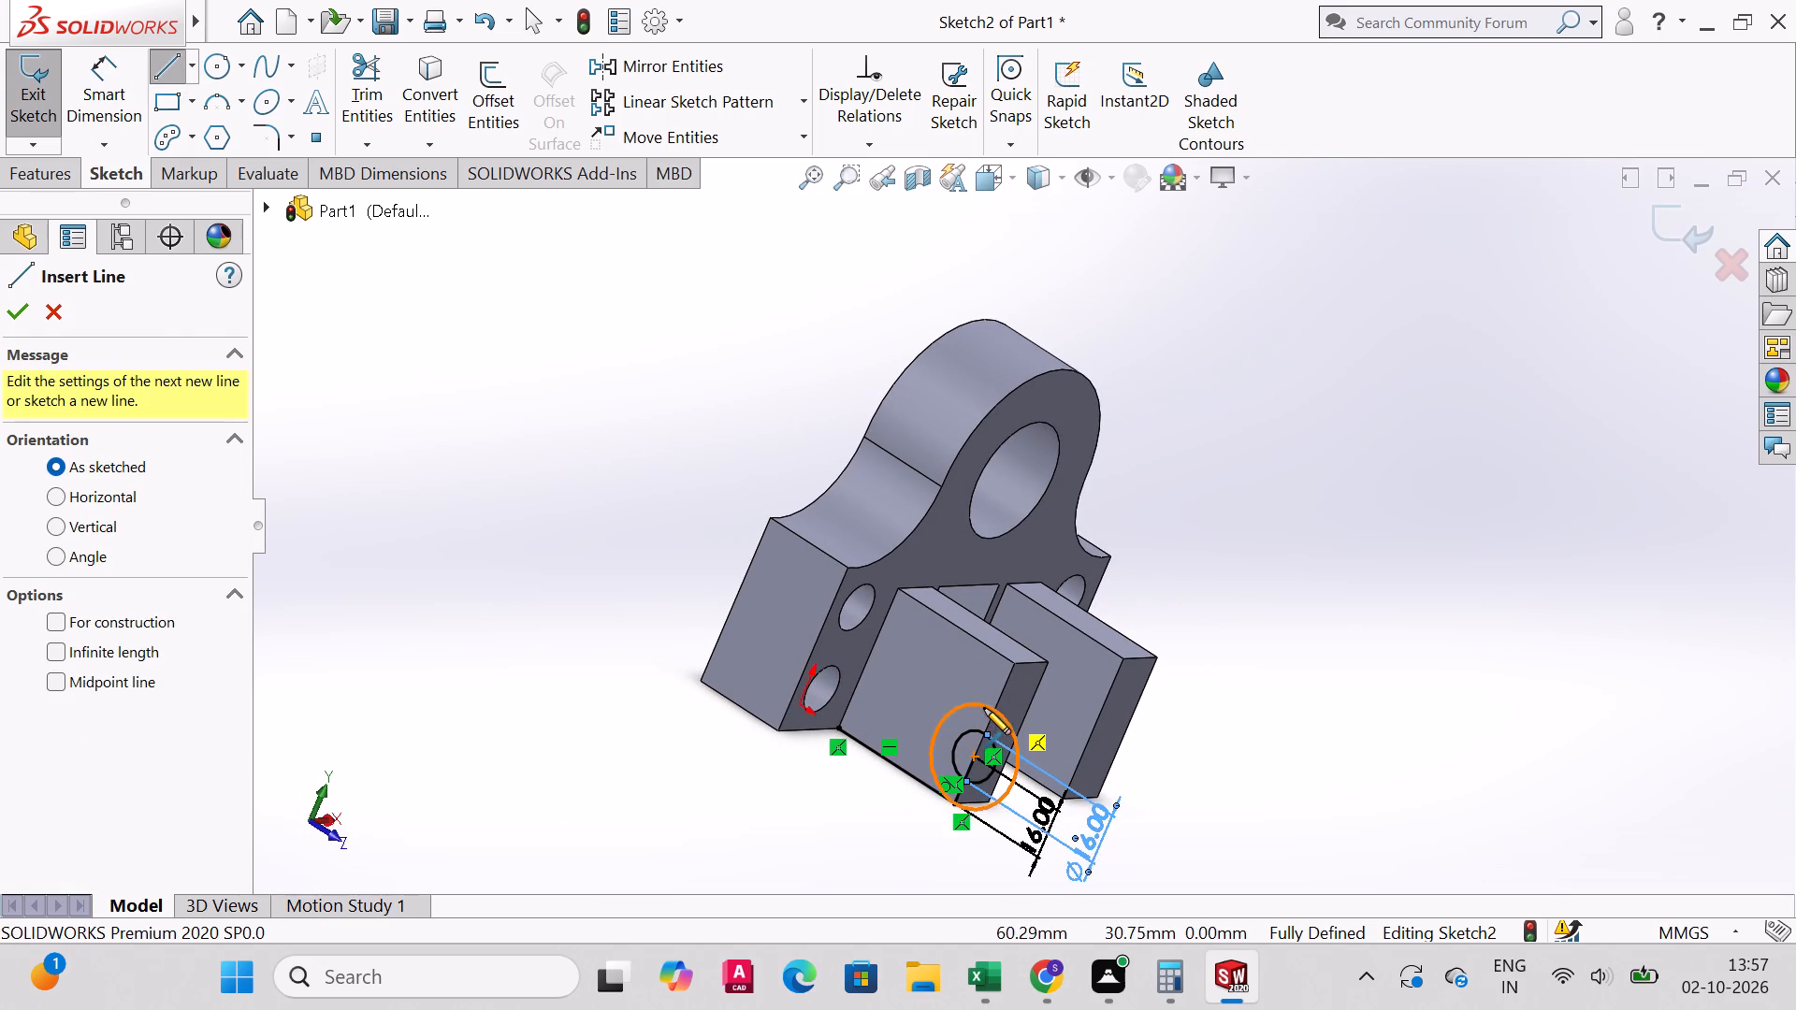
left_click(972, 757)
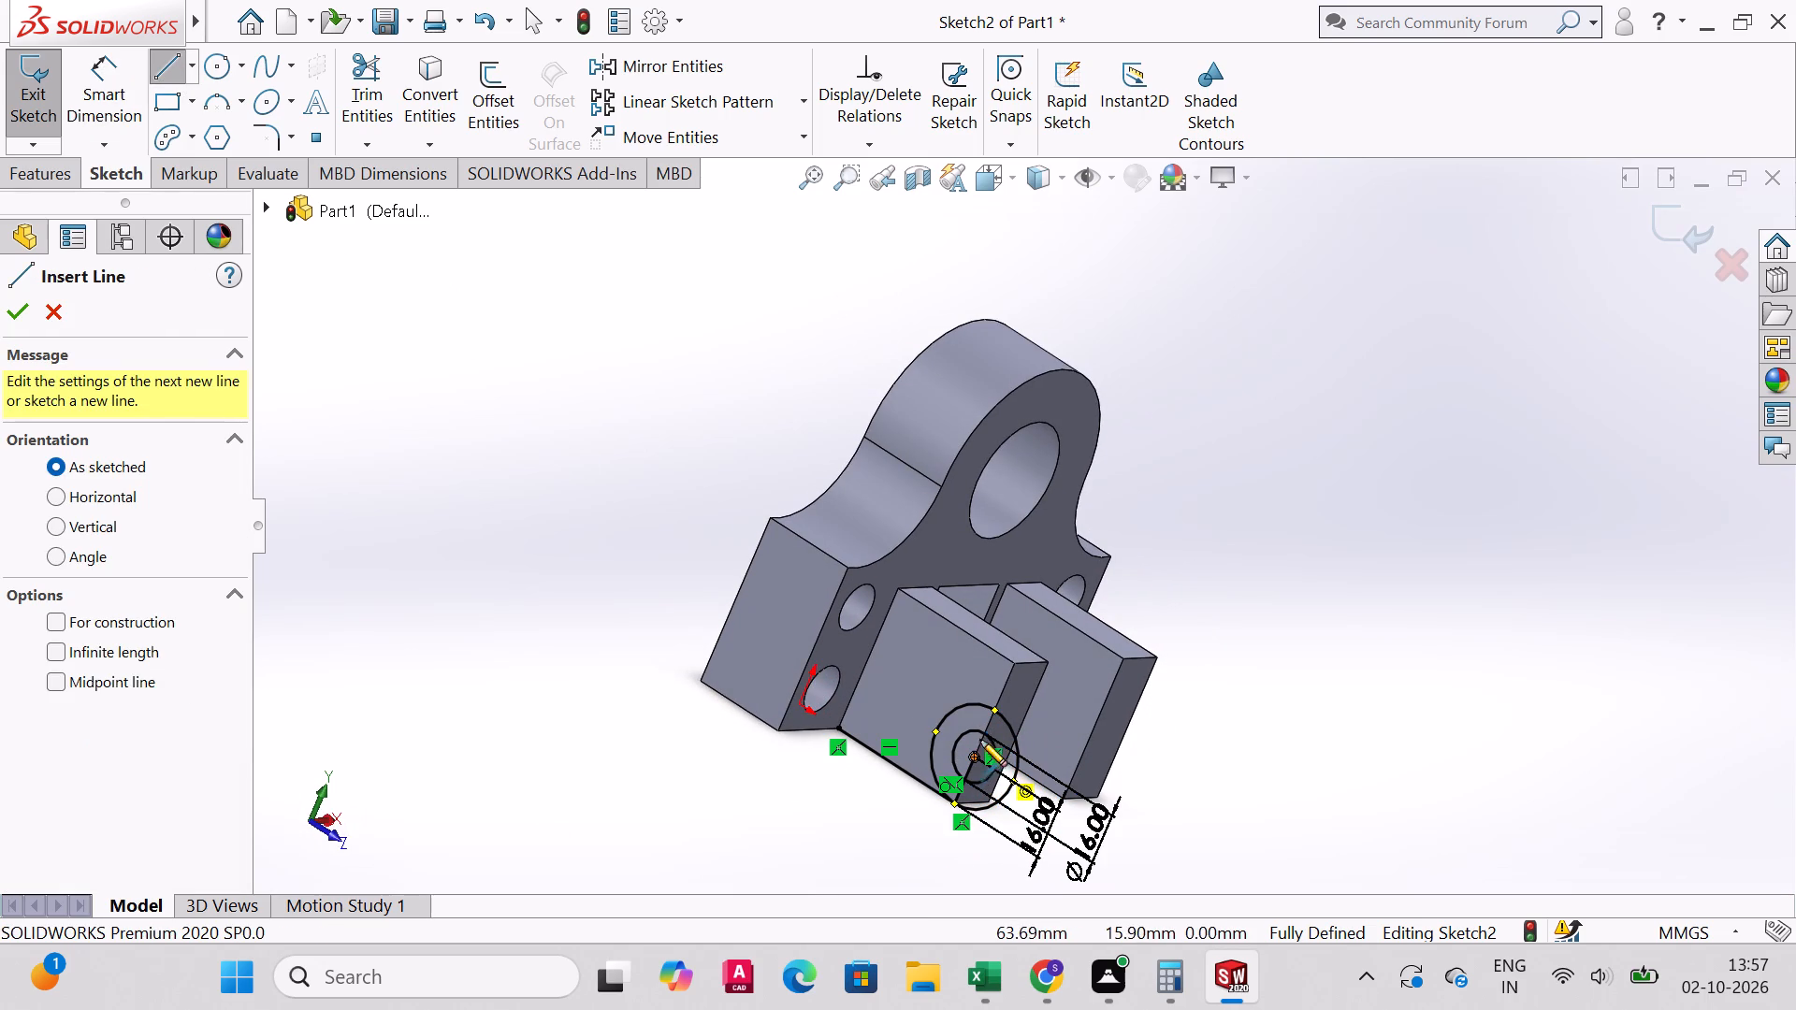
left_click(994, 712)
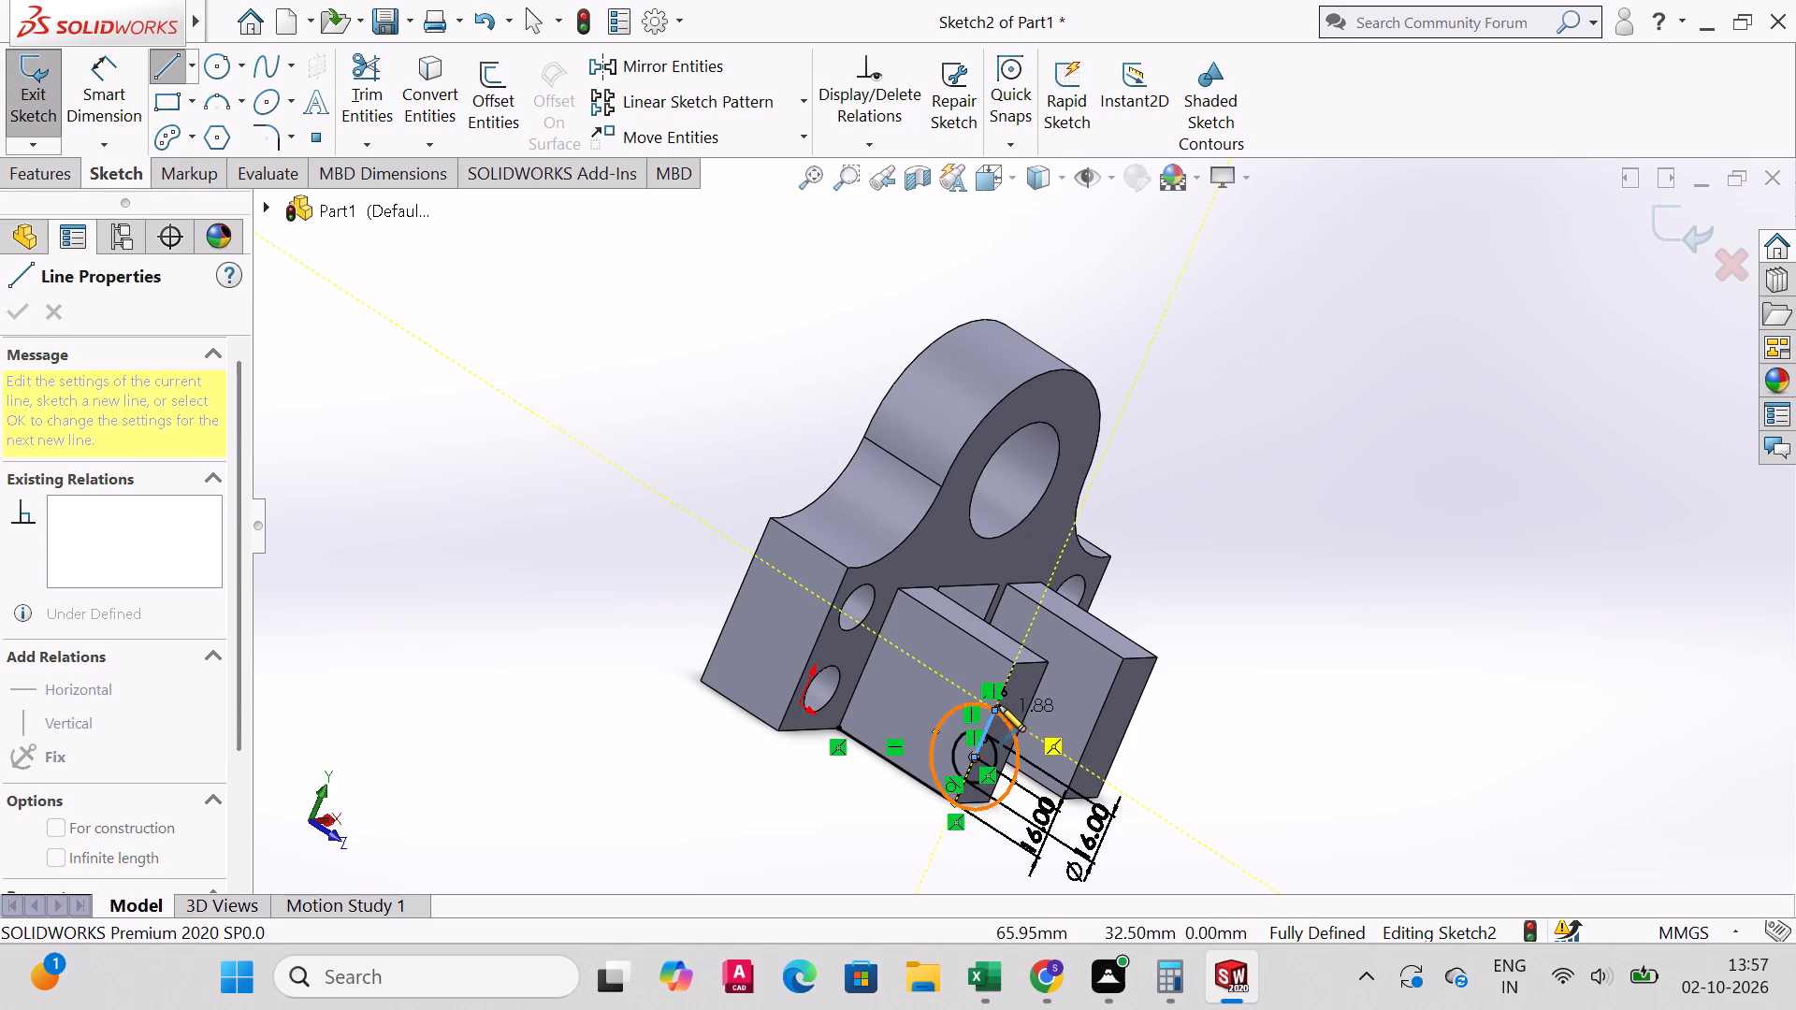
left_click(900, 587)
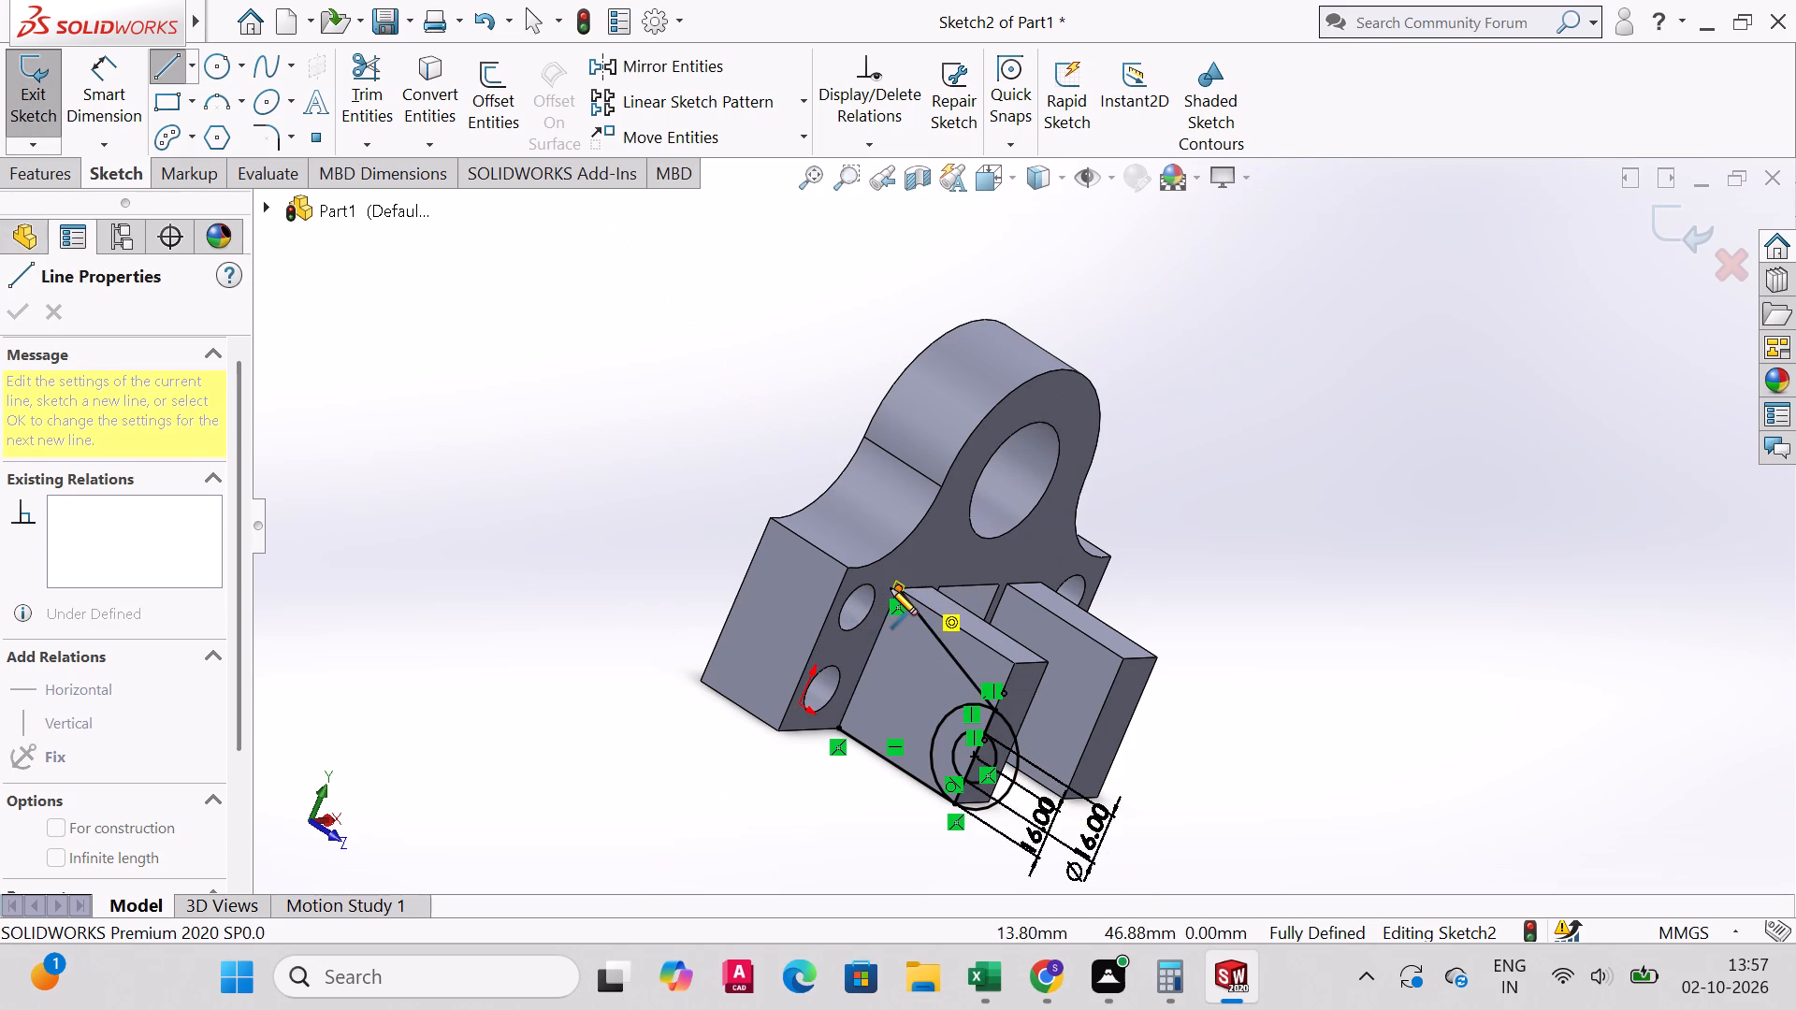
key("Escape")
Start a boss extrusion with both half-ring regions between the two concentric circles as selected contours.
middle_click_drag(994, 692, 894, 612)
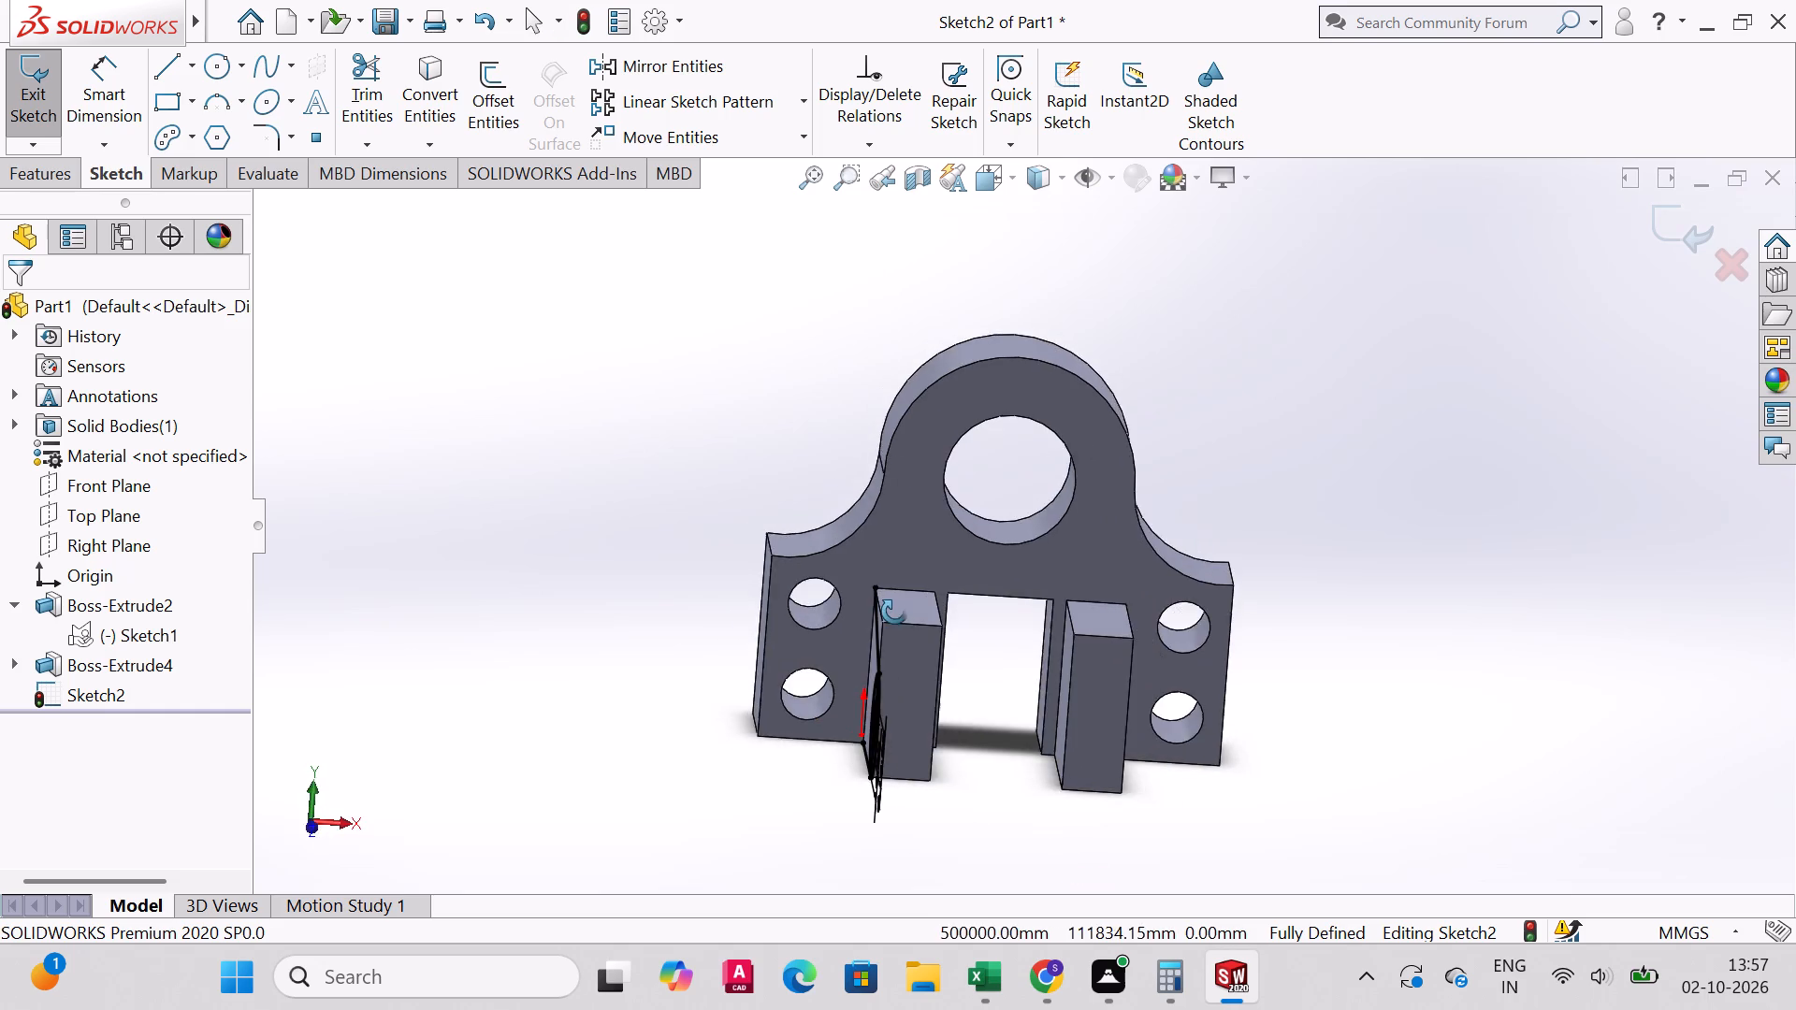
middle_click_drag(894, 612, 967, 648)
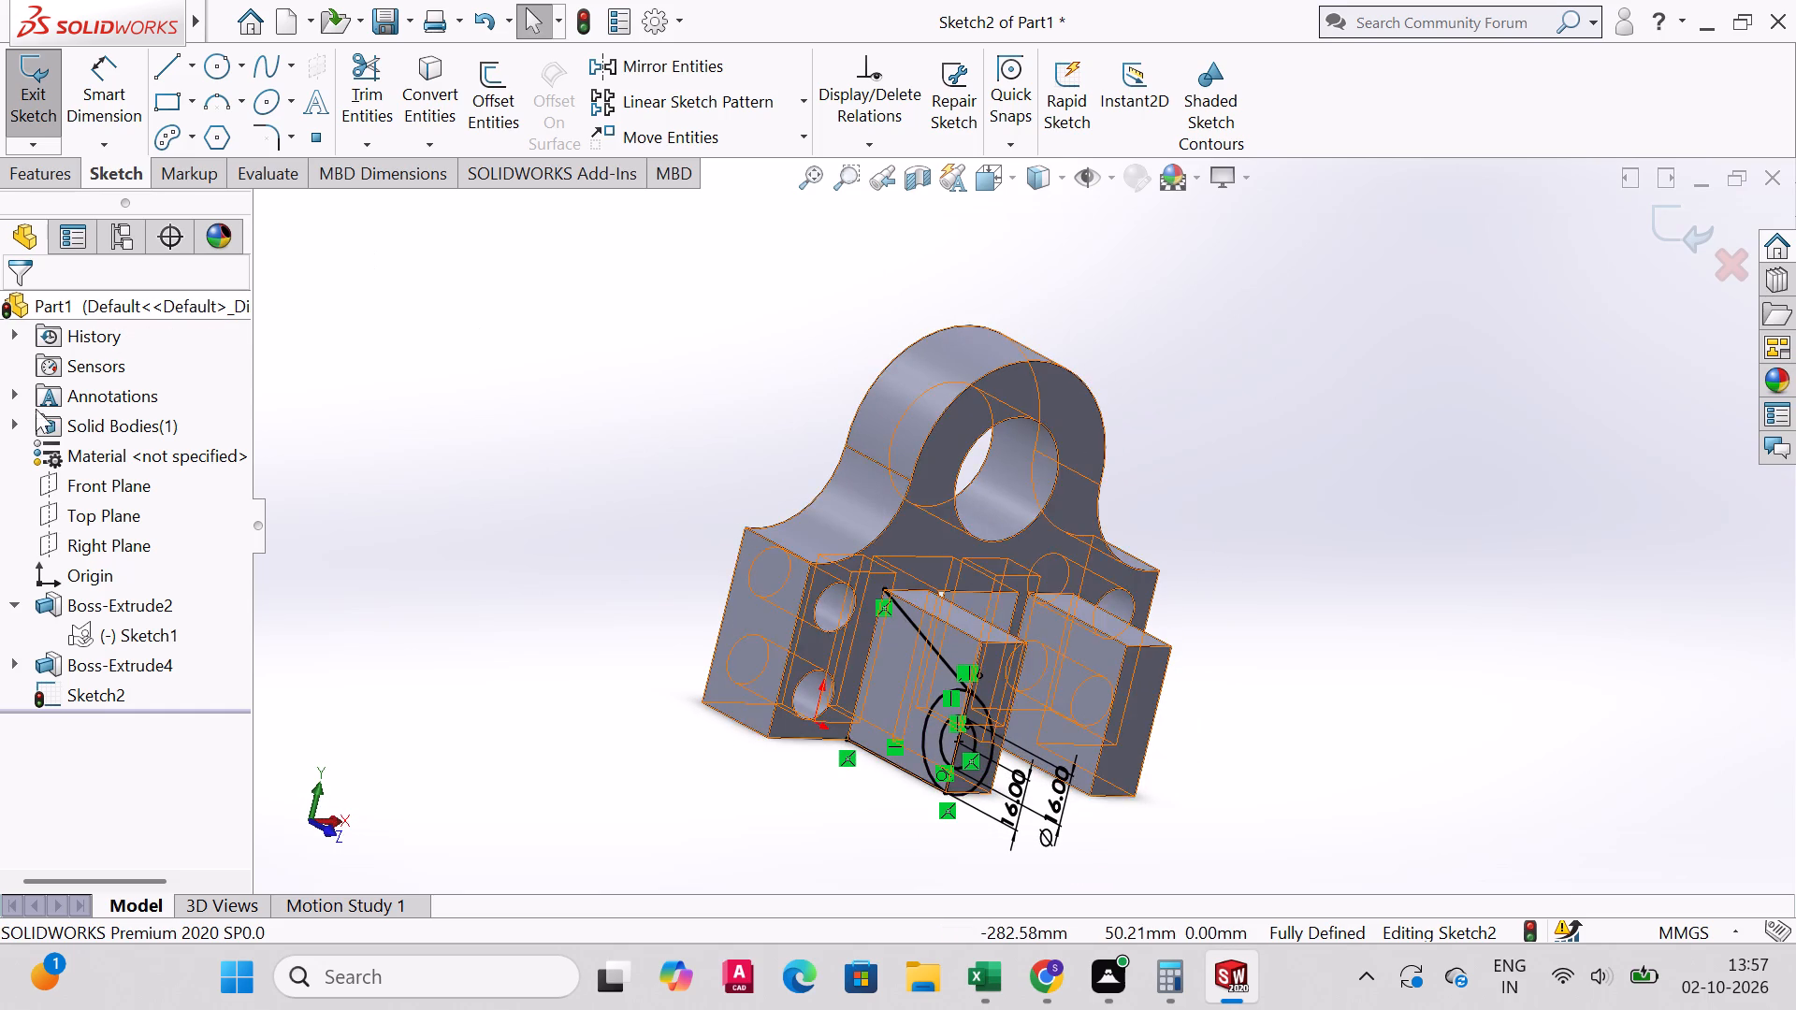
left_click(35, 178)
left_click(49, 72)
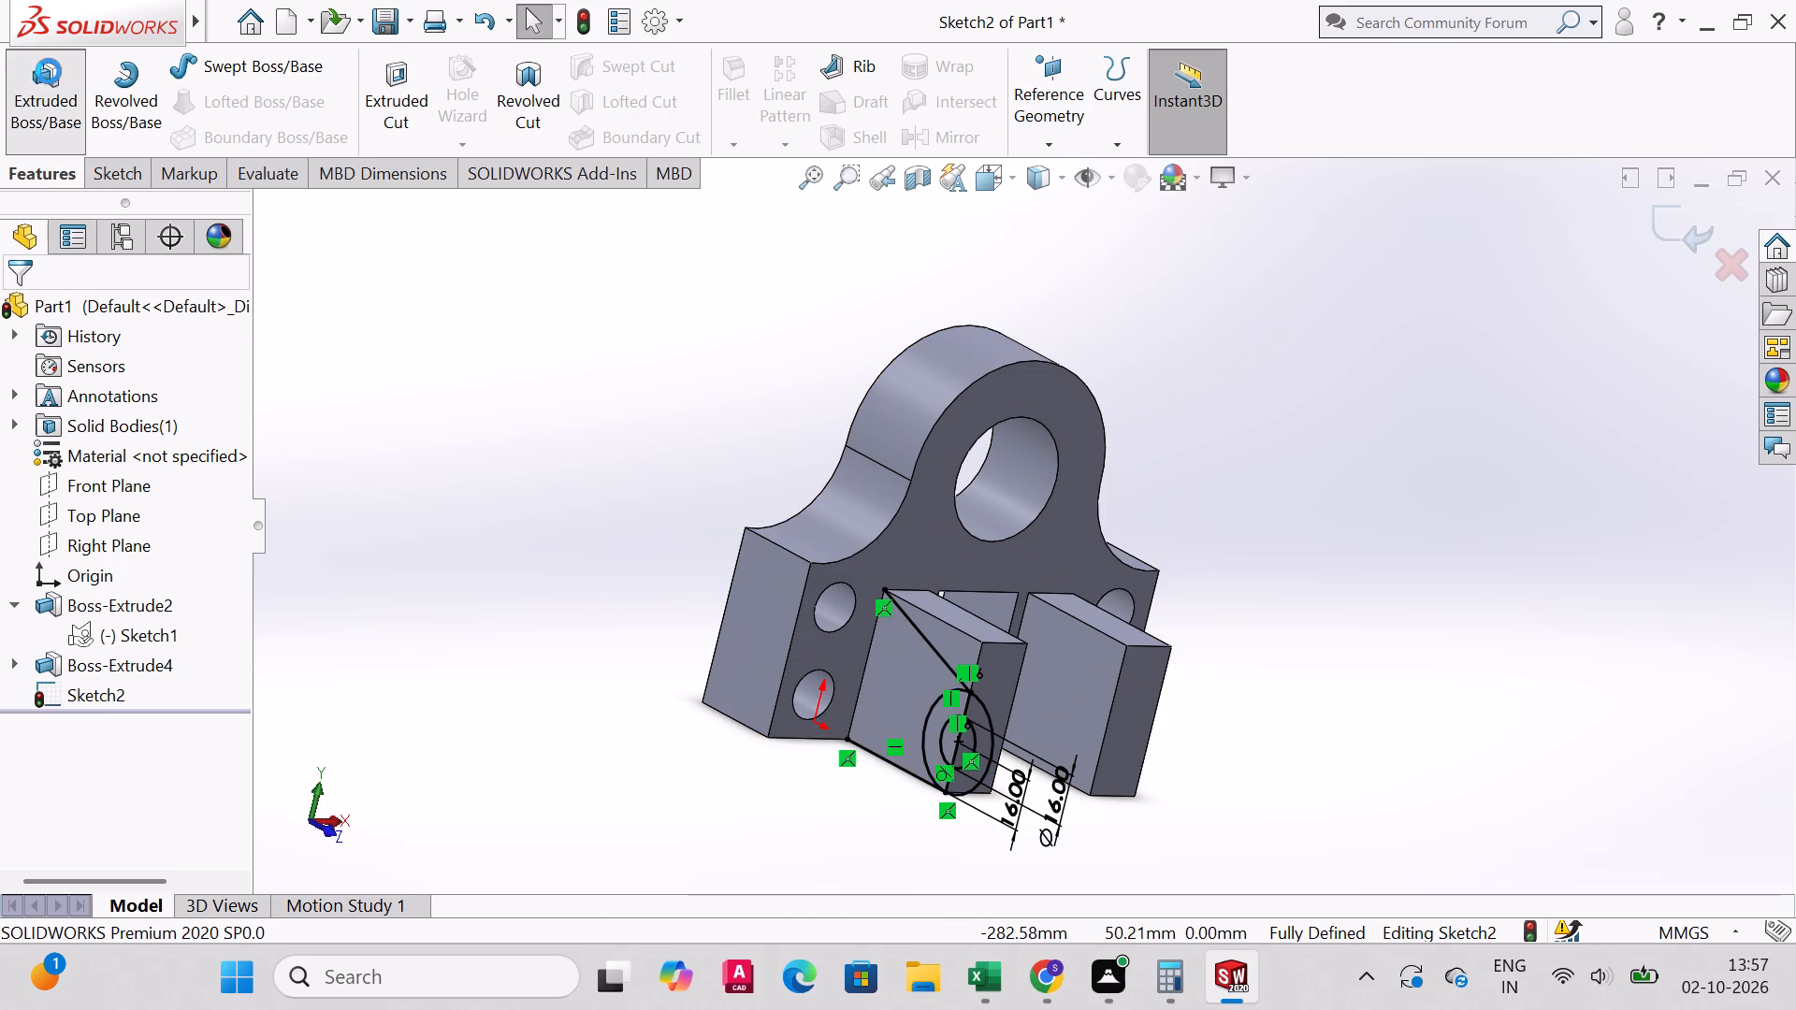
left_click(981, 716)
middle_click_drag(902, 749, 921, 774)
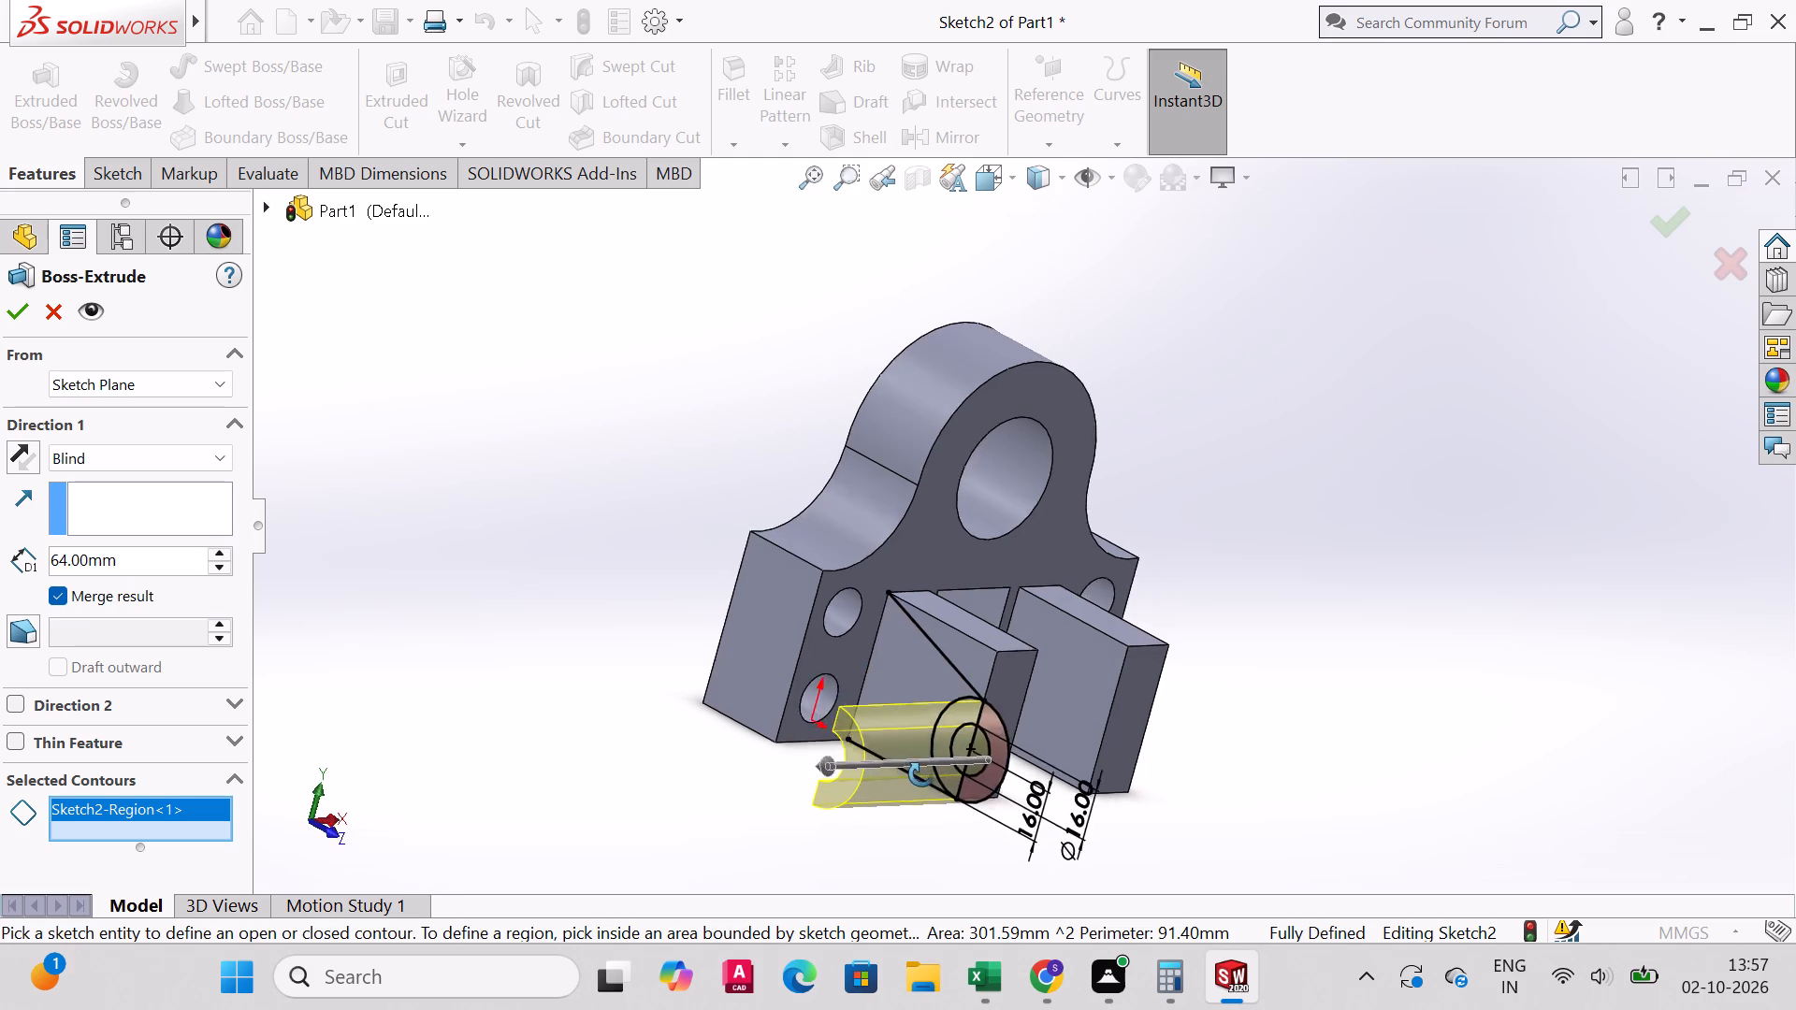
middle_click_drag(921, 774, 1015, 818)
left_click(1041, 748)
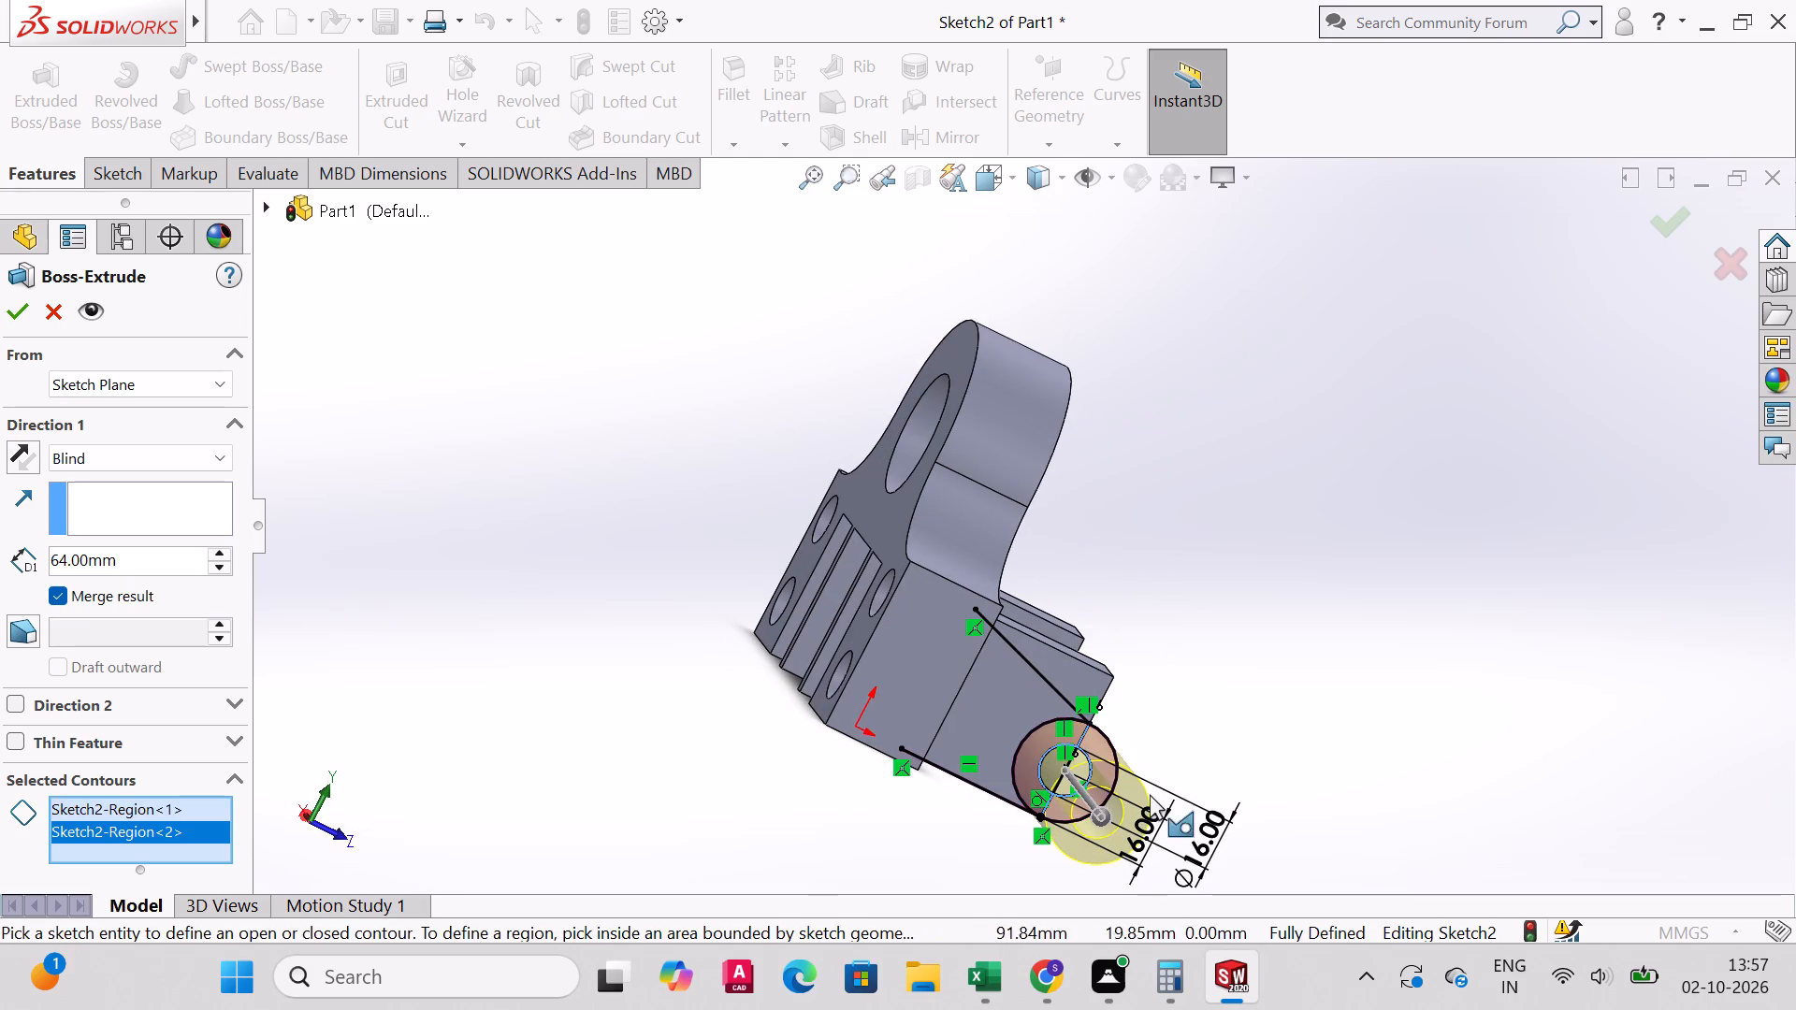
middle_click_drag(1161, 750, 1037, 740)
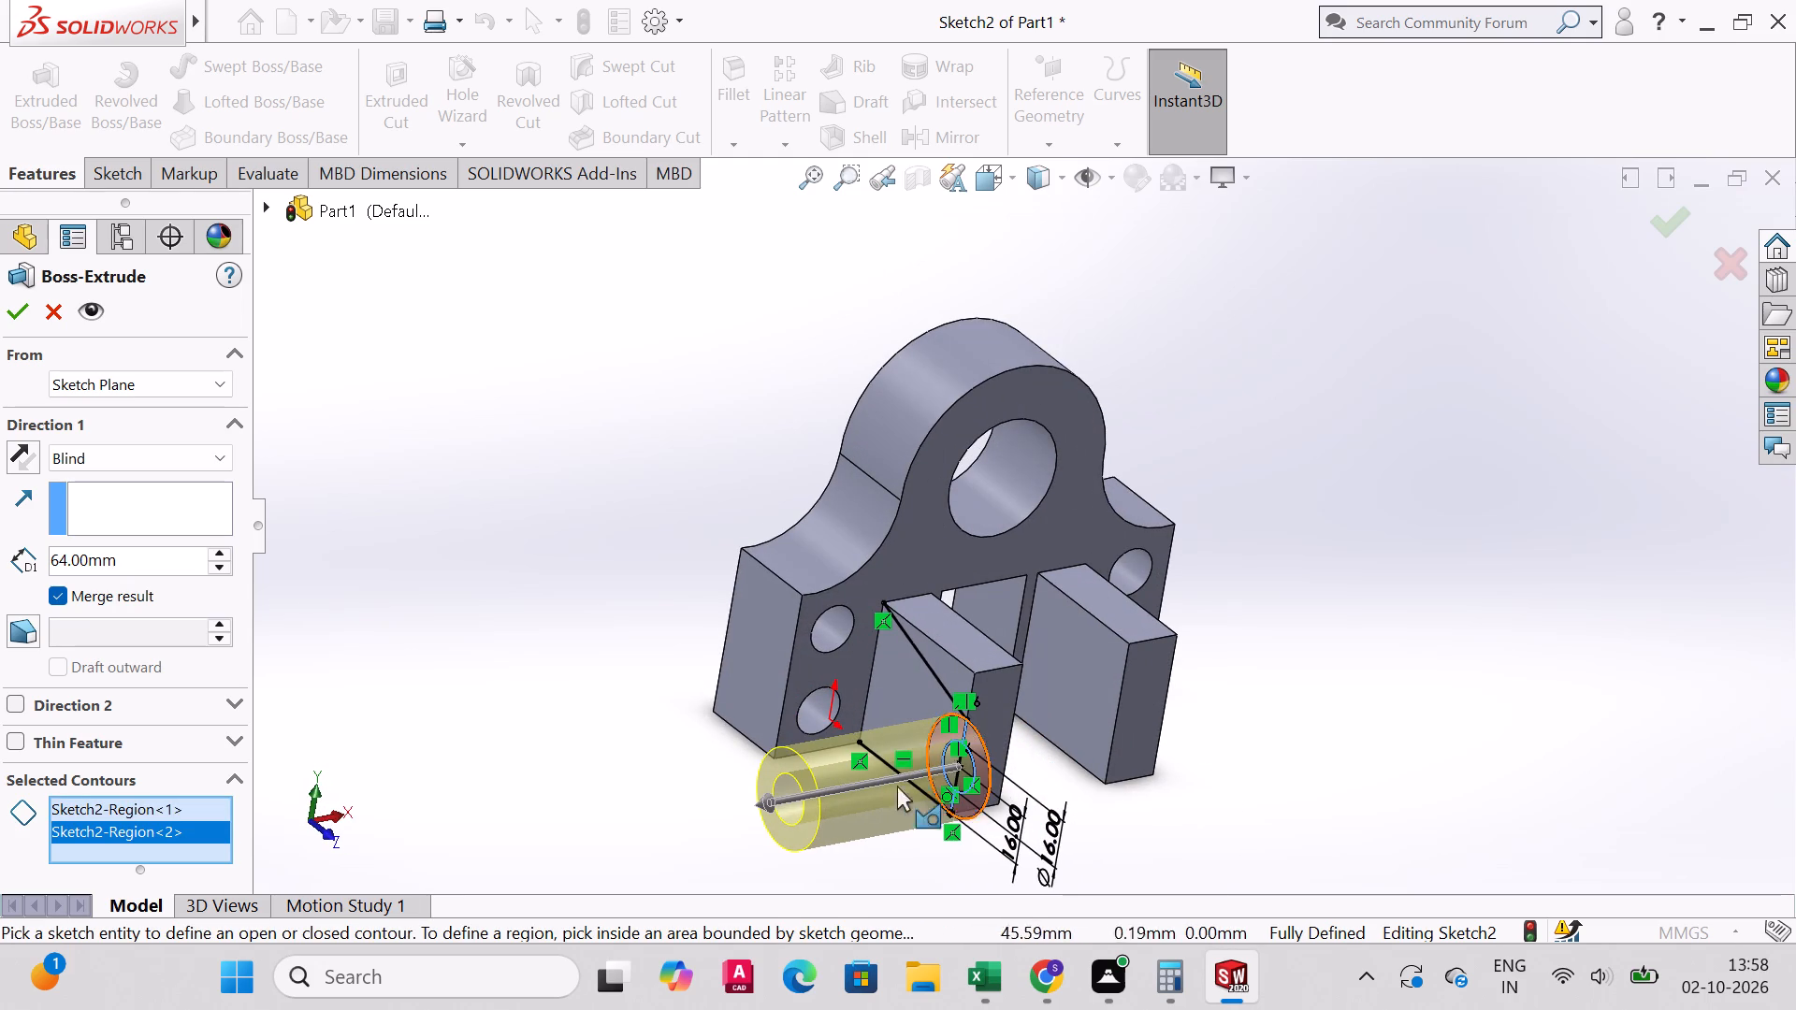
Reverse the ring extrusion to run across both lugs and complete it at a blind depth of 76 mm with merged result.
left_click_drag(766, 798, 1170, 722)
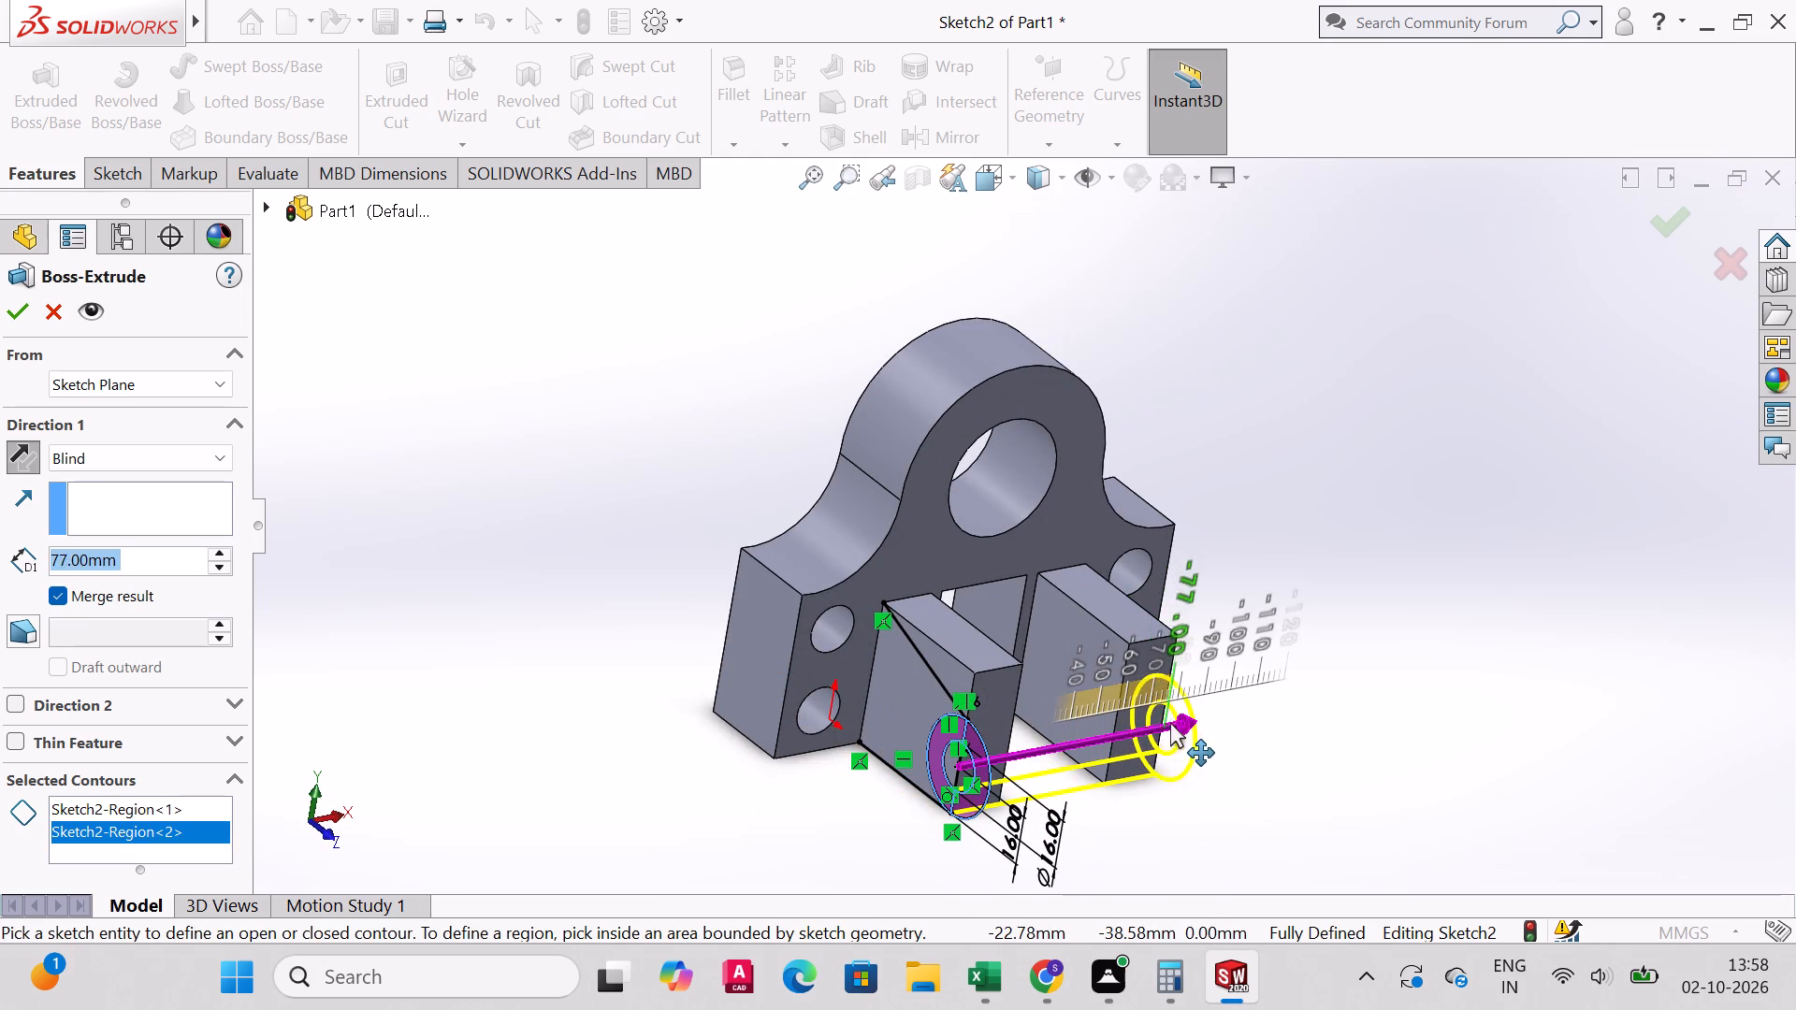
left_click_drag(1170, 722, 1192, 743)
middle_click_drag(1179, 698, 1141, 794)
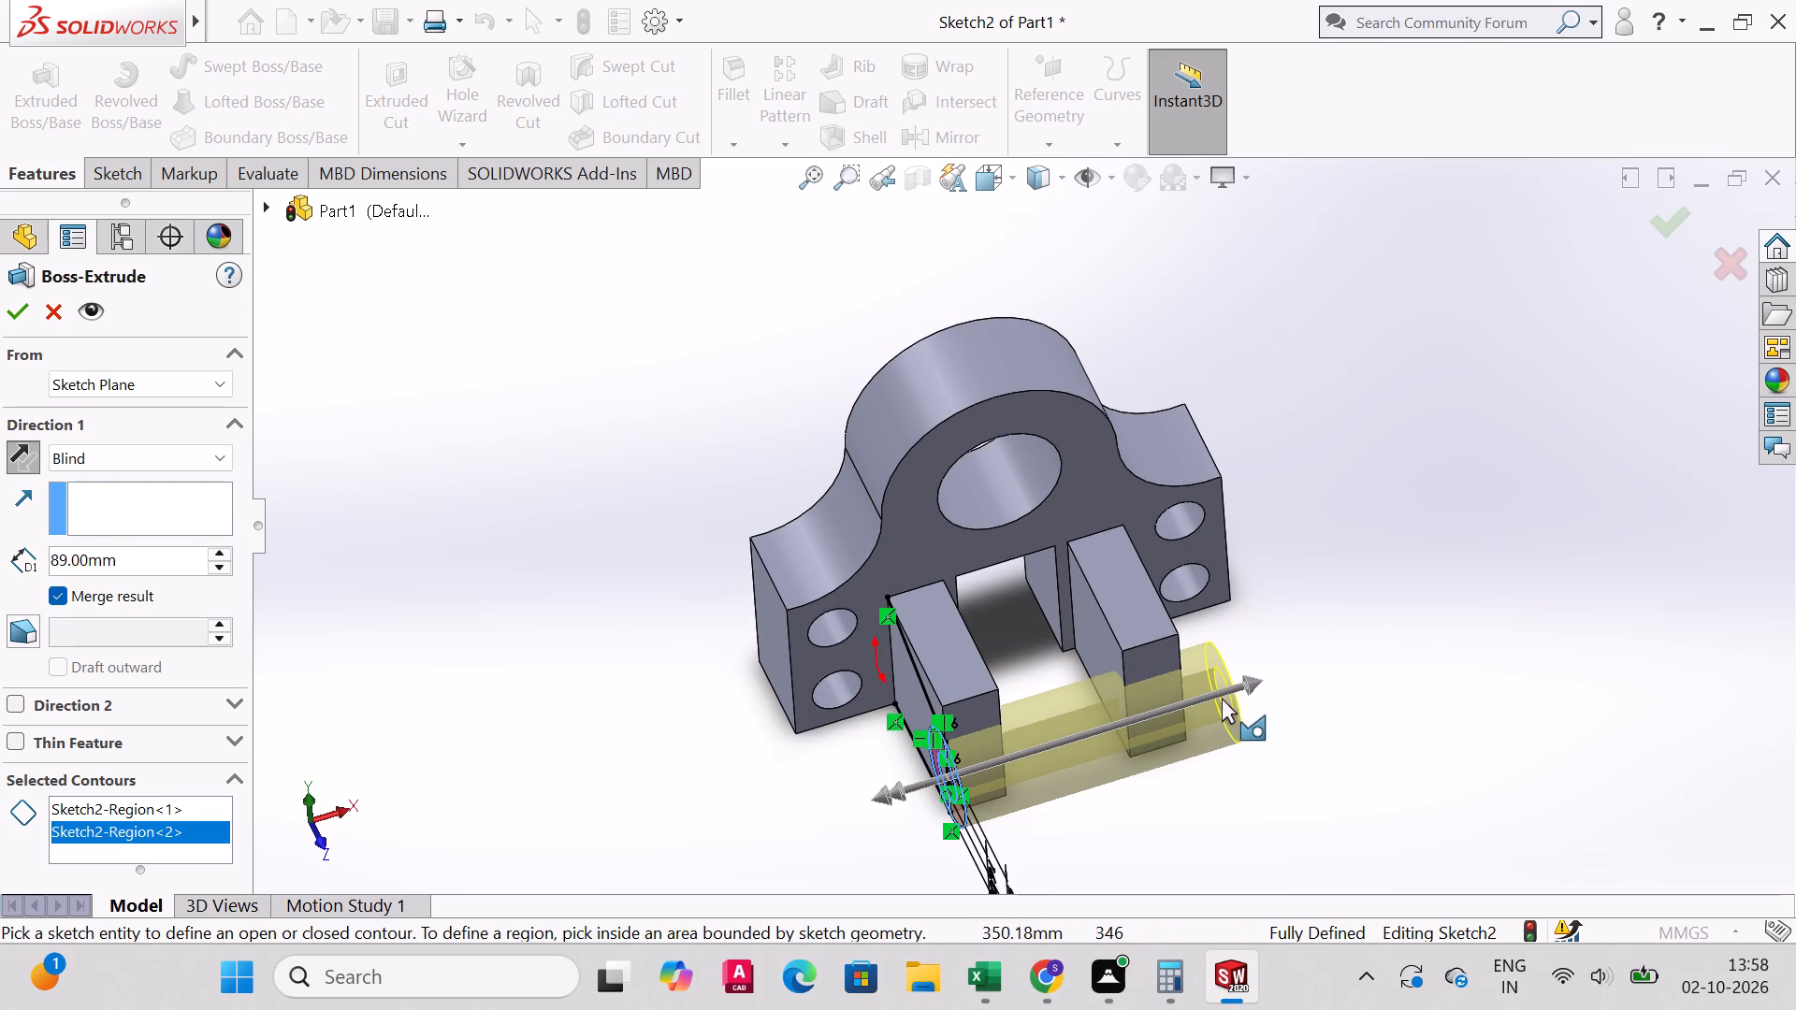
left_click_drag(1225, 698, 1200, 712)
left_click_drag(1247, 684, 1198, 699)
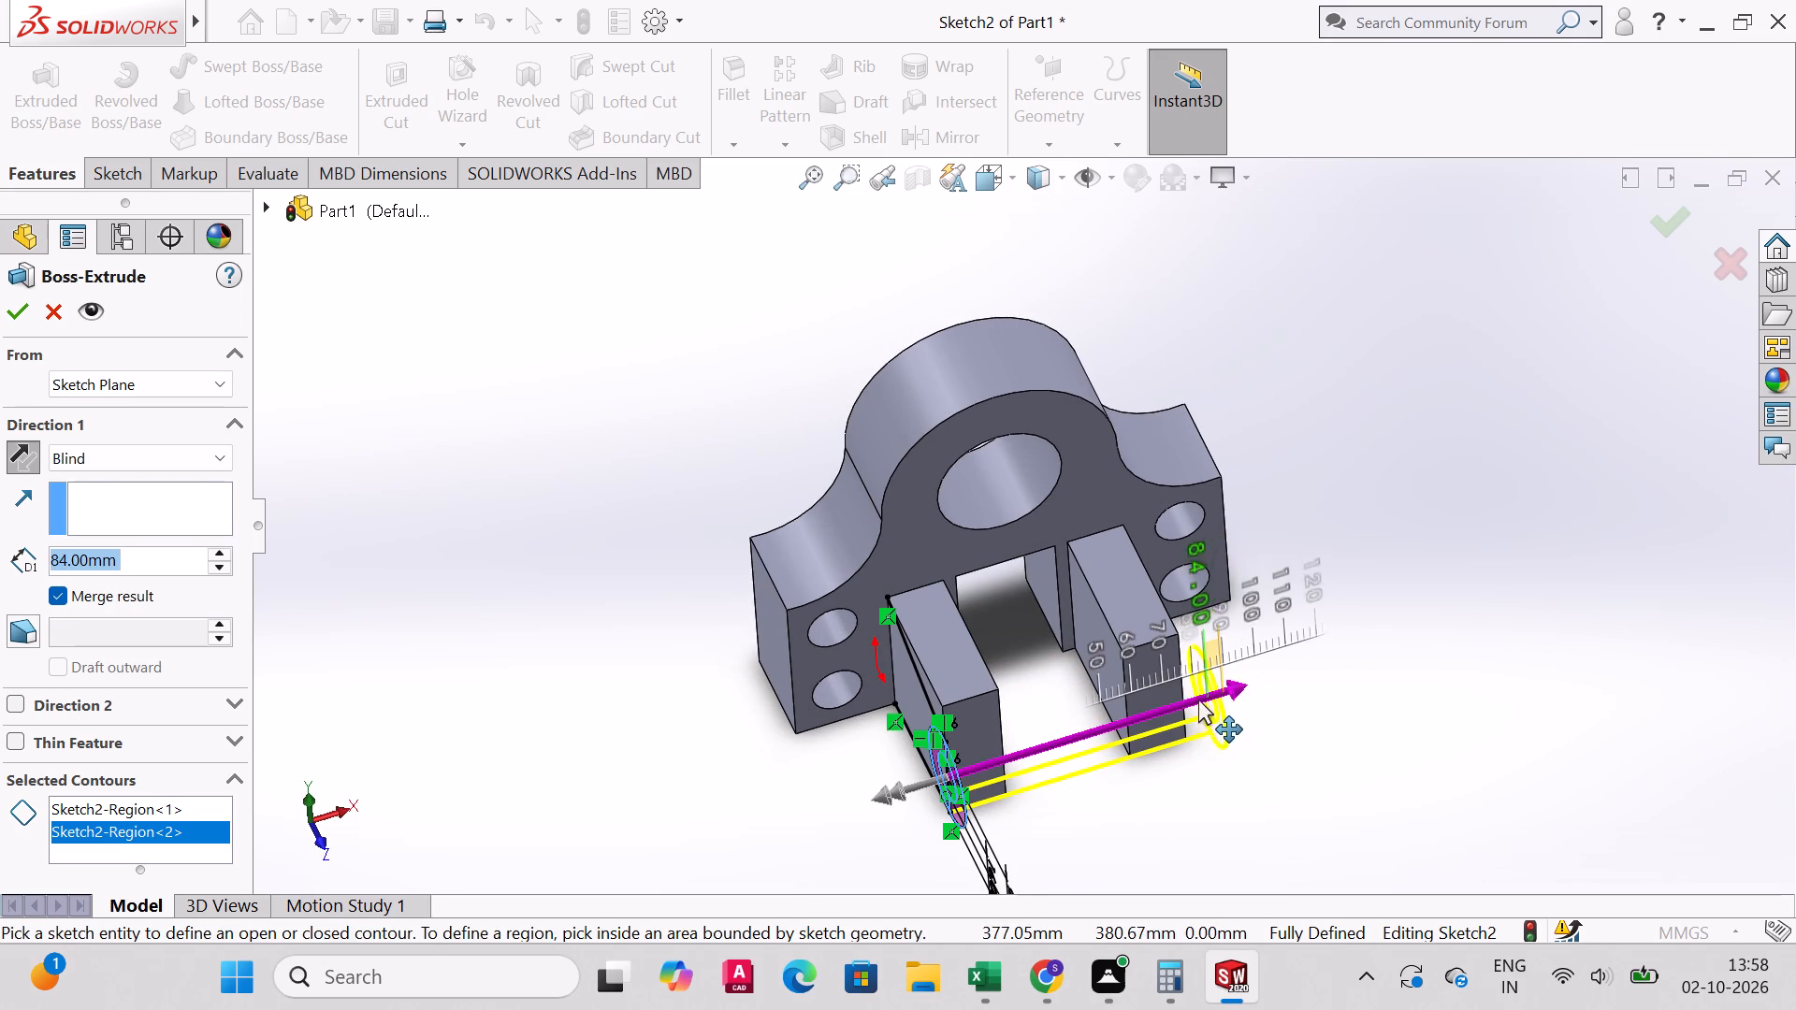
left_click_drag(1198, 699, 1196, 730)
middle_click_drag(1198, 687, 1186, 780)
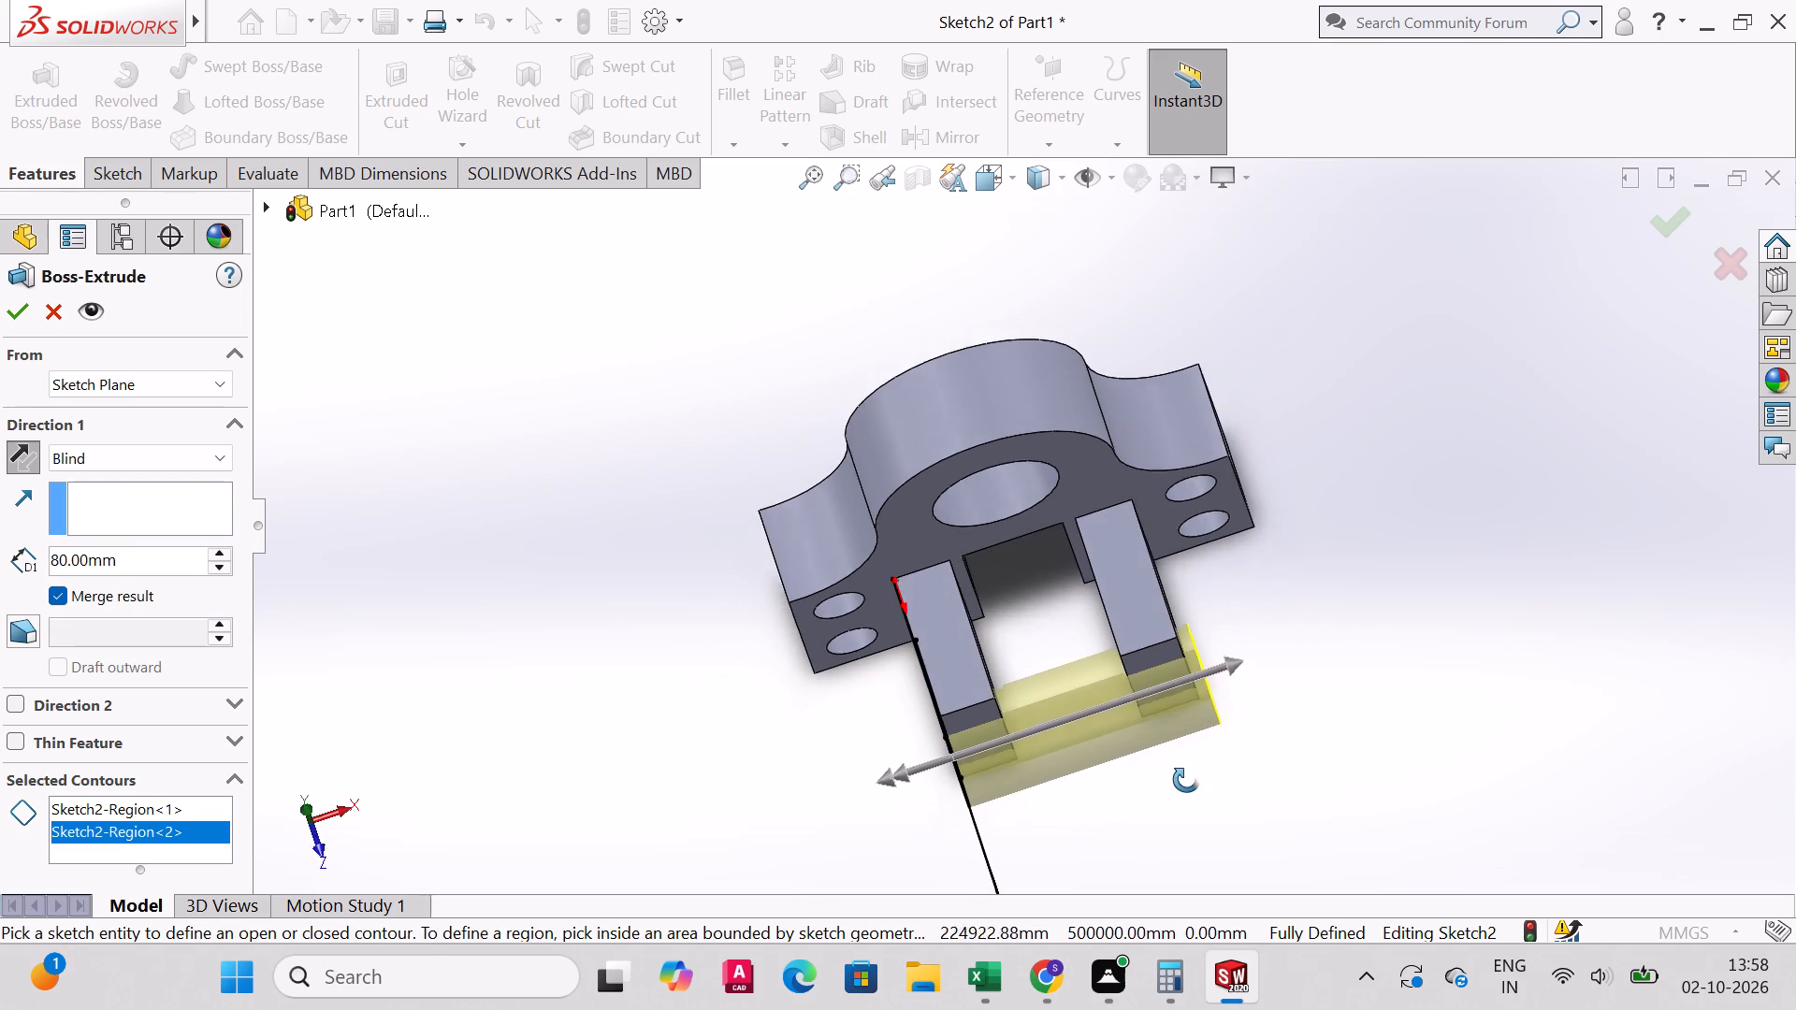
middle_click_drag(1186, 780, 1186, 783)
left_click_drag(1201, 672, 1193, 673)
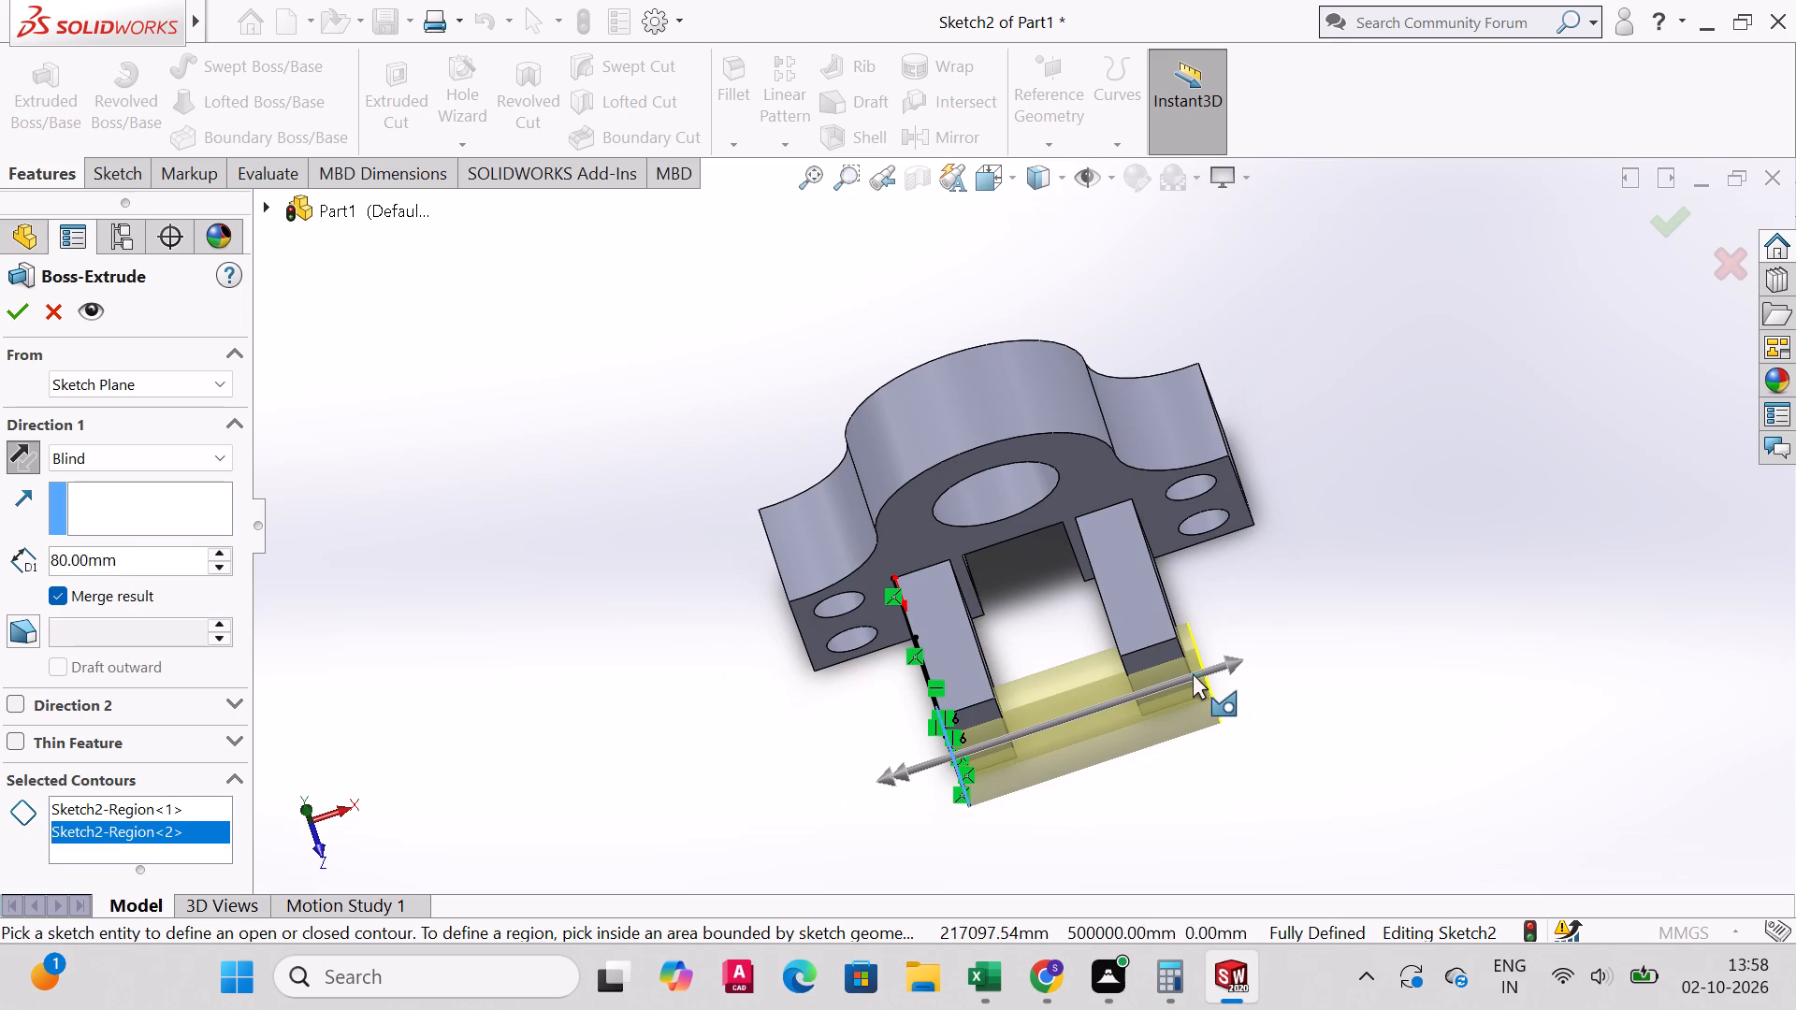
left_click_drag(1193, 673, 1187, 675)
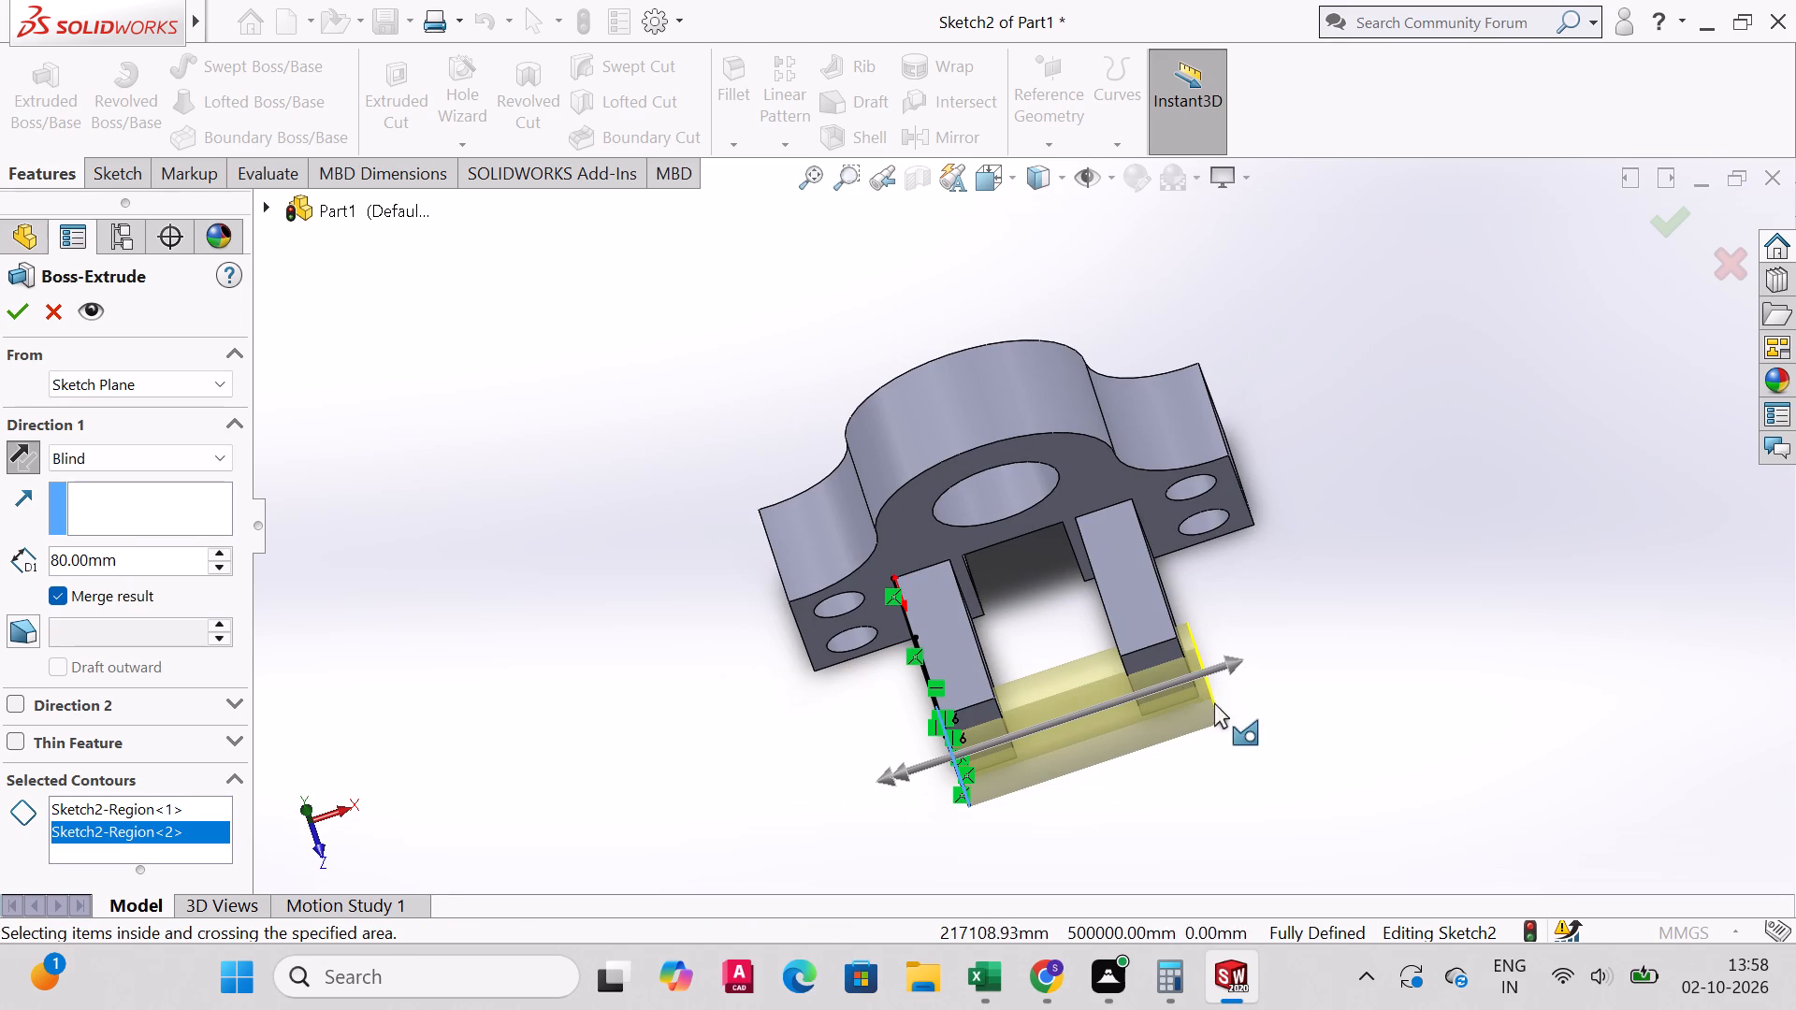
left_click_drag(1234, 664, 1193, 681)
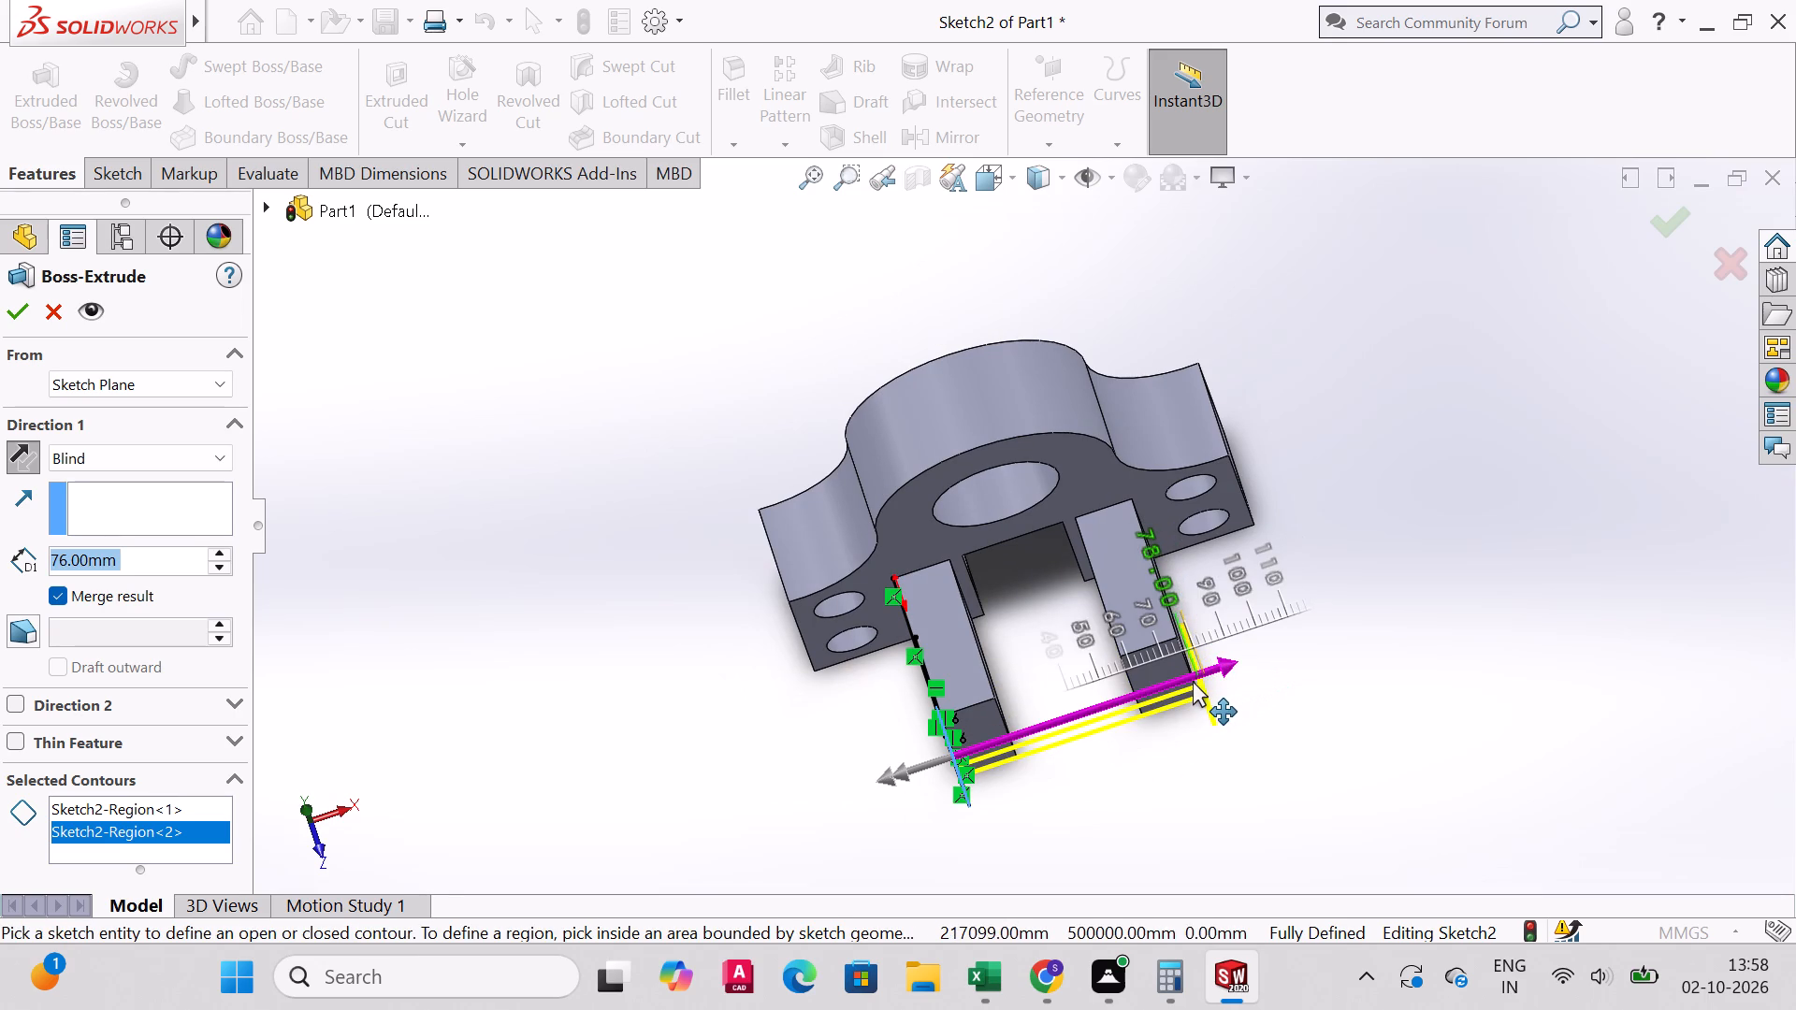
left_click_drag(1193, 681, 1192, 690)
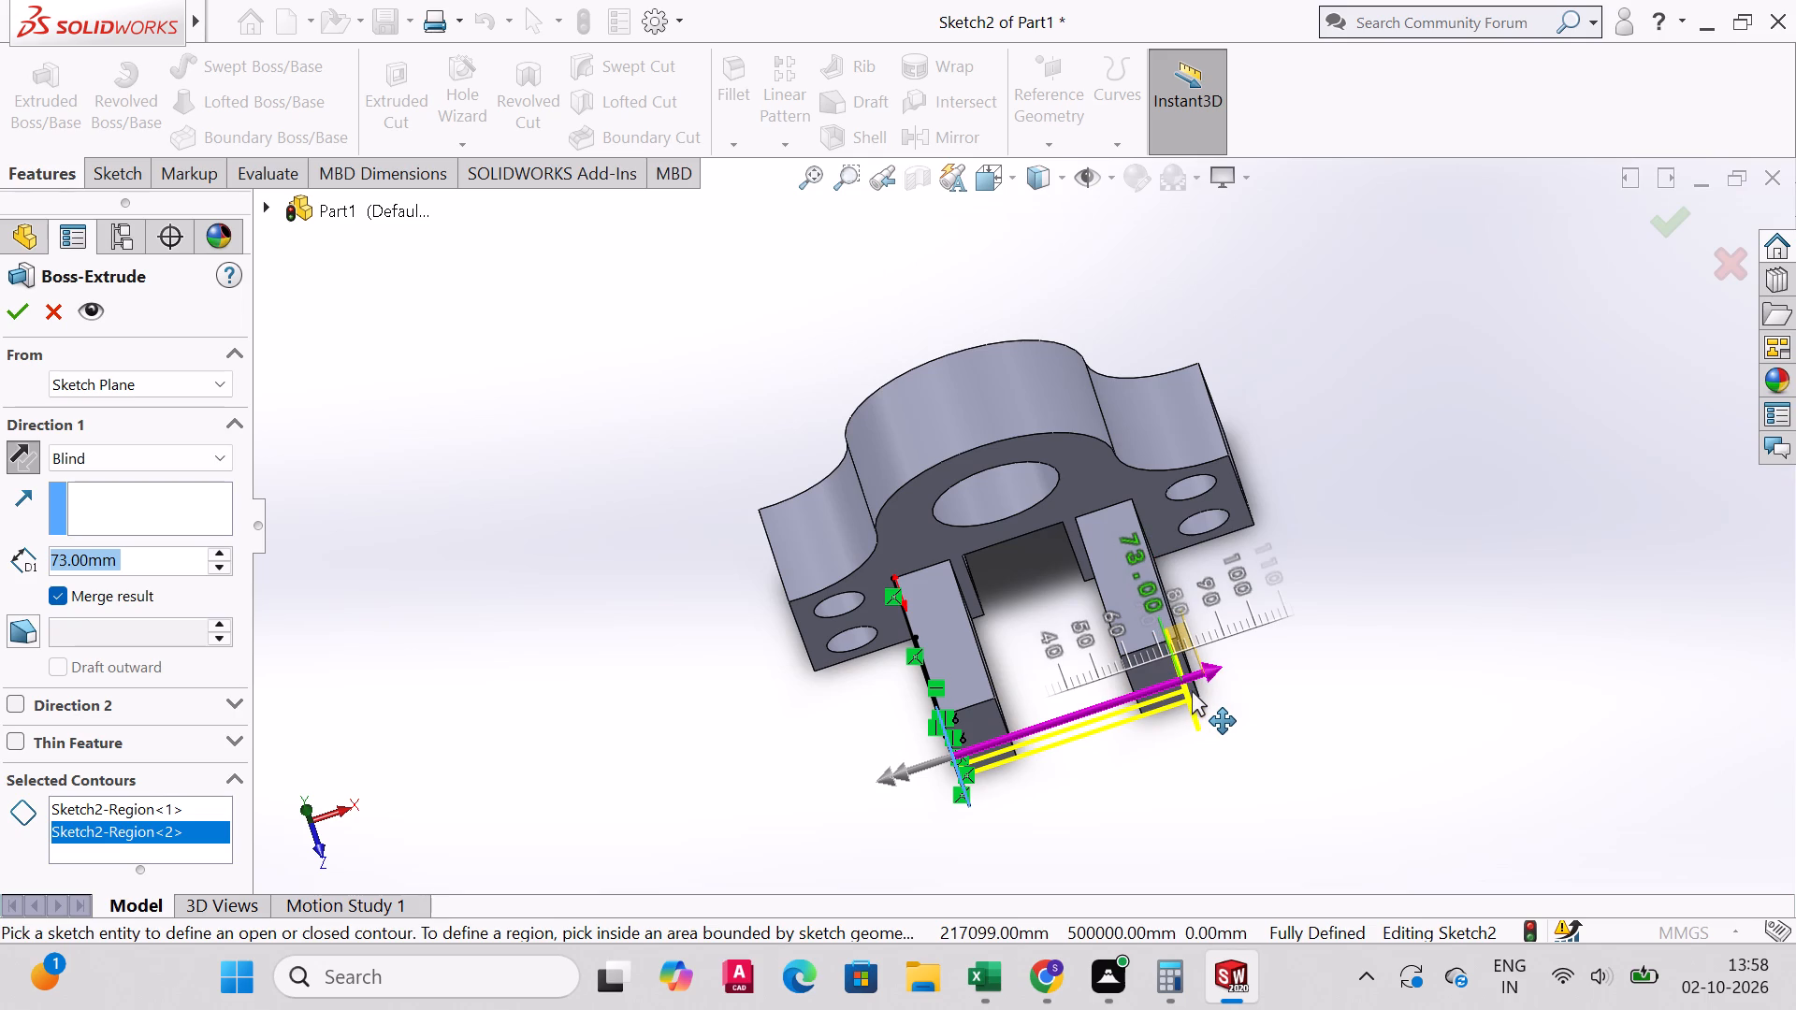
left_click_drag(1192, 690, 1199, 690)
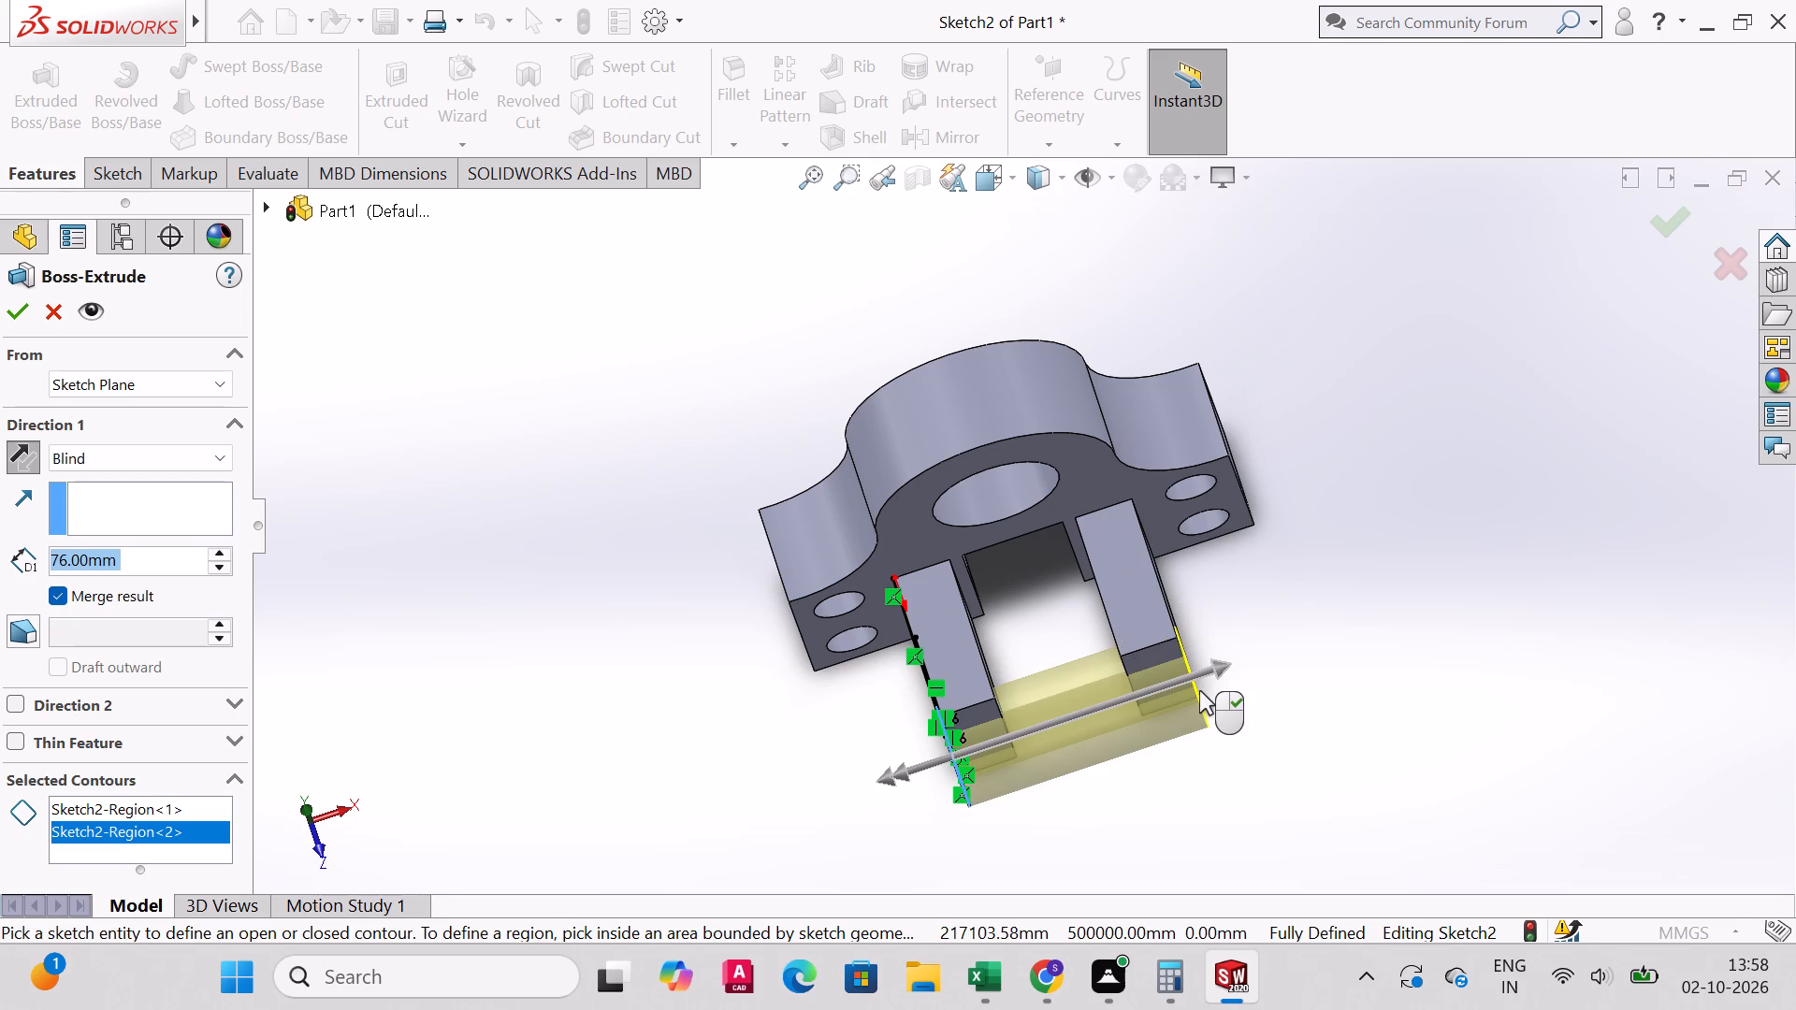
left_click(13, 312)
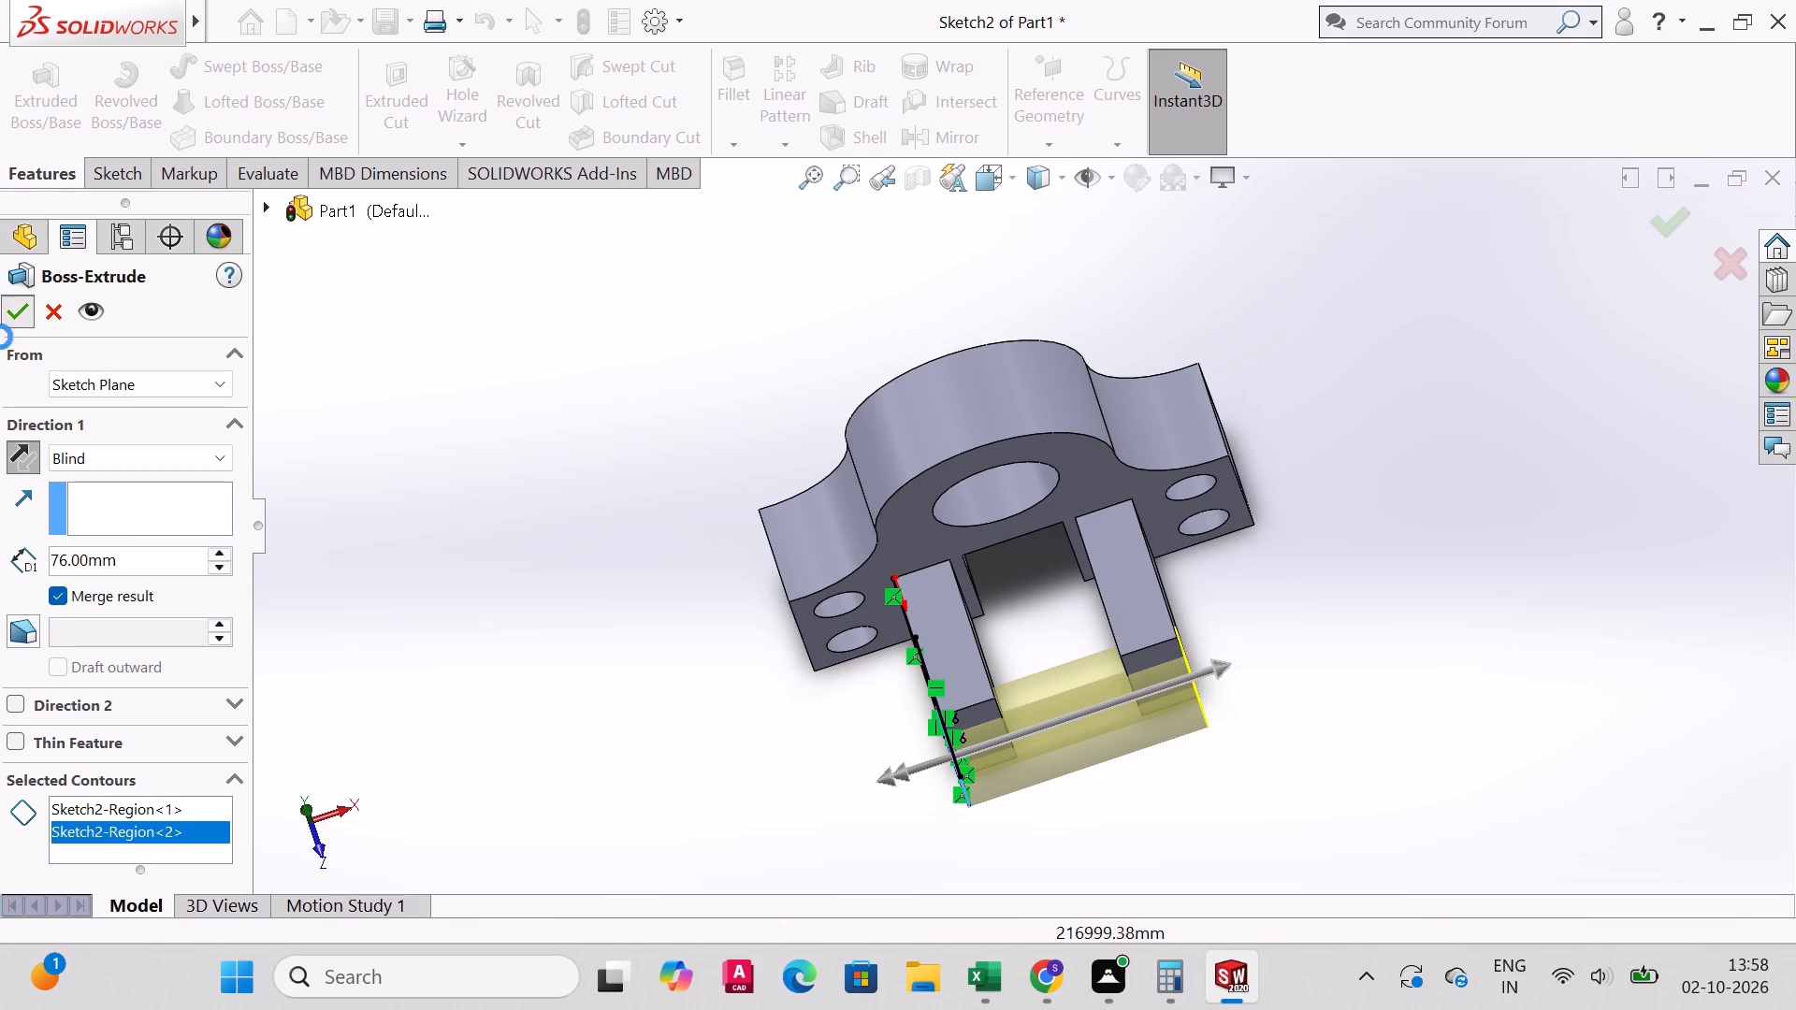
middle_click_drag(1159, 742, 1280, 586)
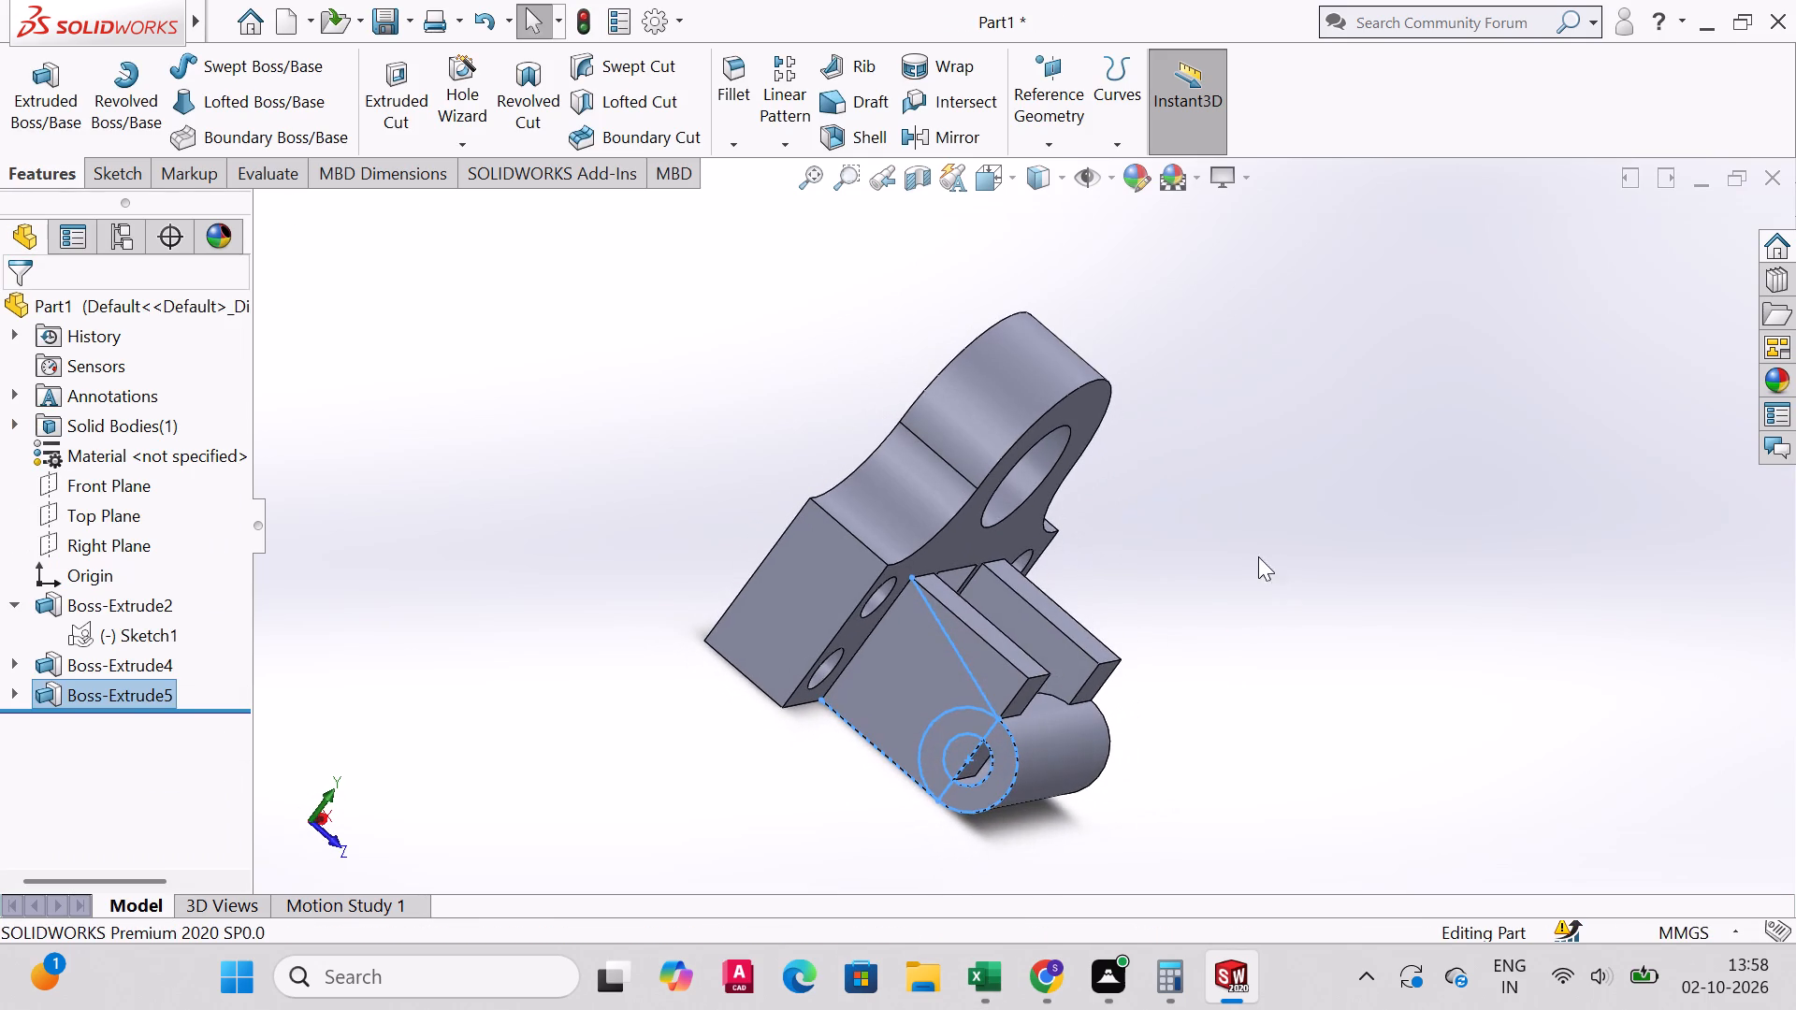
Cut-extrude the material-filled half of the ring sketch's inner circle through the cylindrical boss to a blind depth of 142 mm.
middle_click_drag(1210, 656, 1237, 679)
middle_click(1260, 696)
middle_click_drag(963, 864, 969, 844)
middle_click_drag(970, 844, 981, 813)
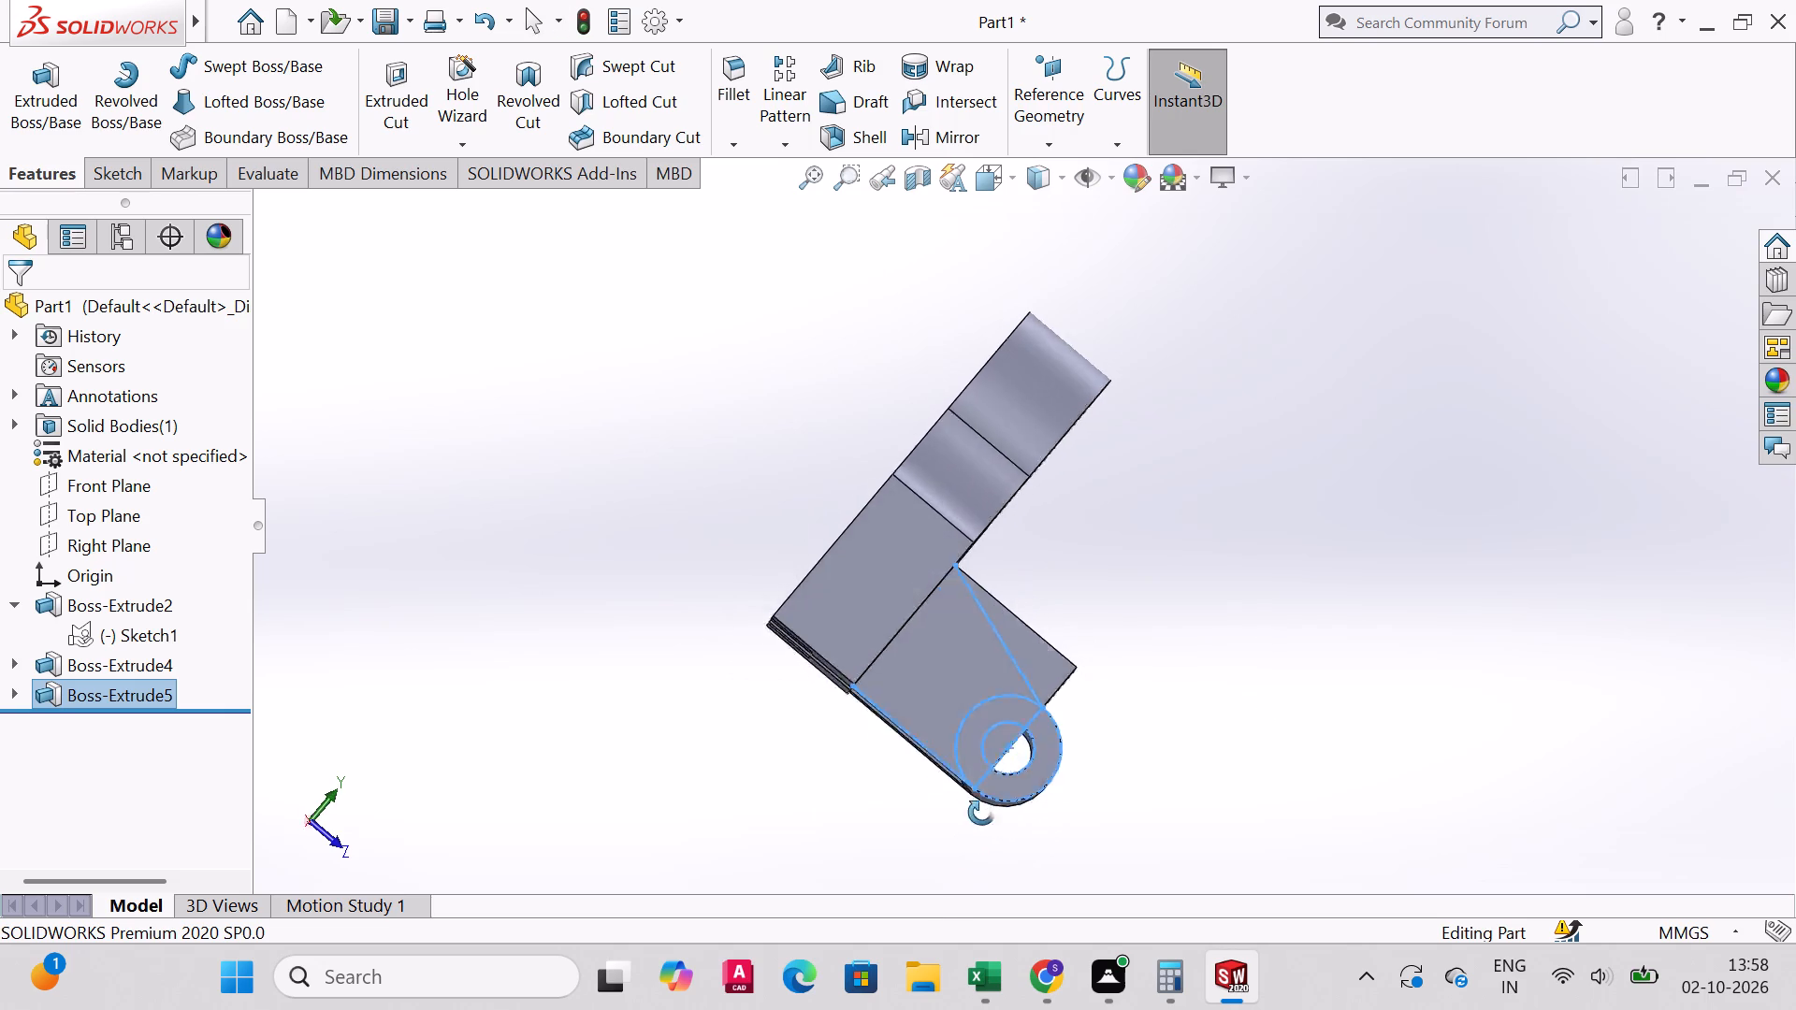
middle_click_drag(981, 813, 768, 751)
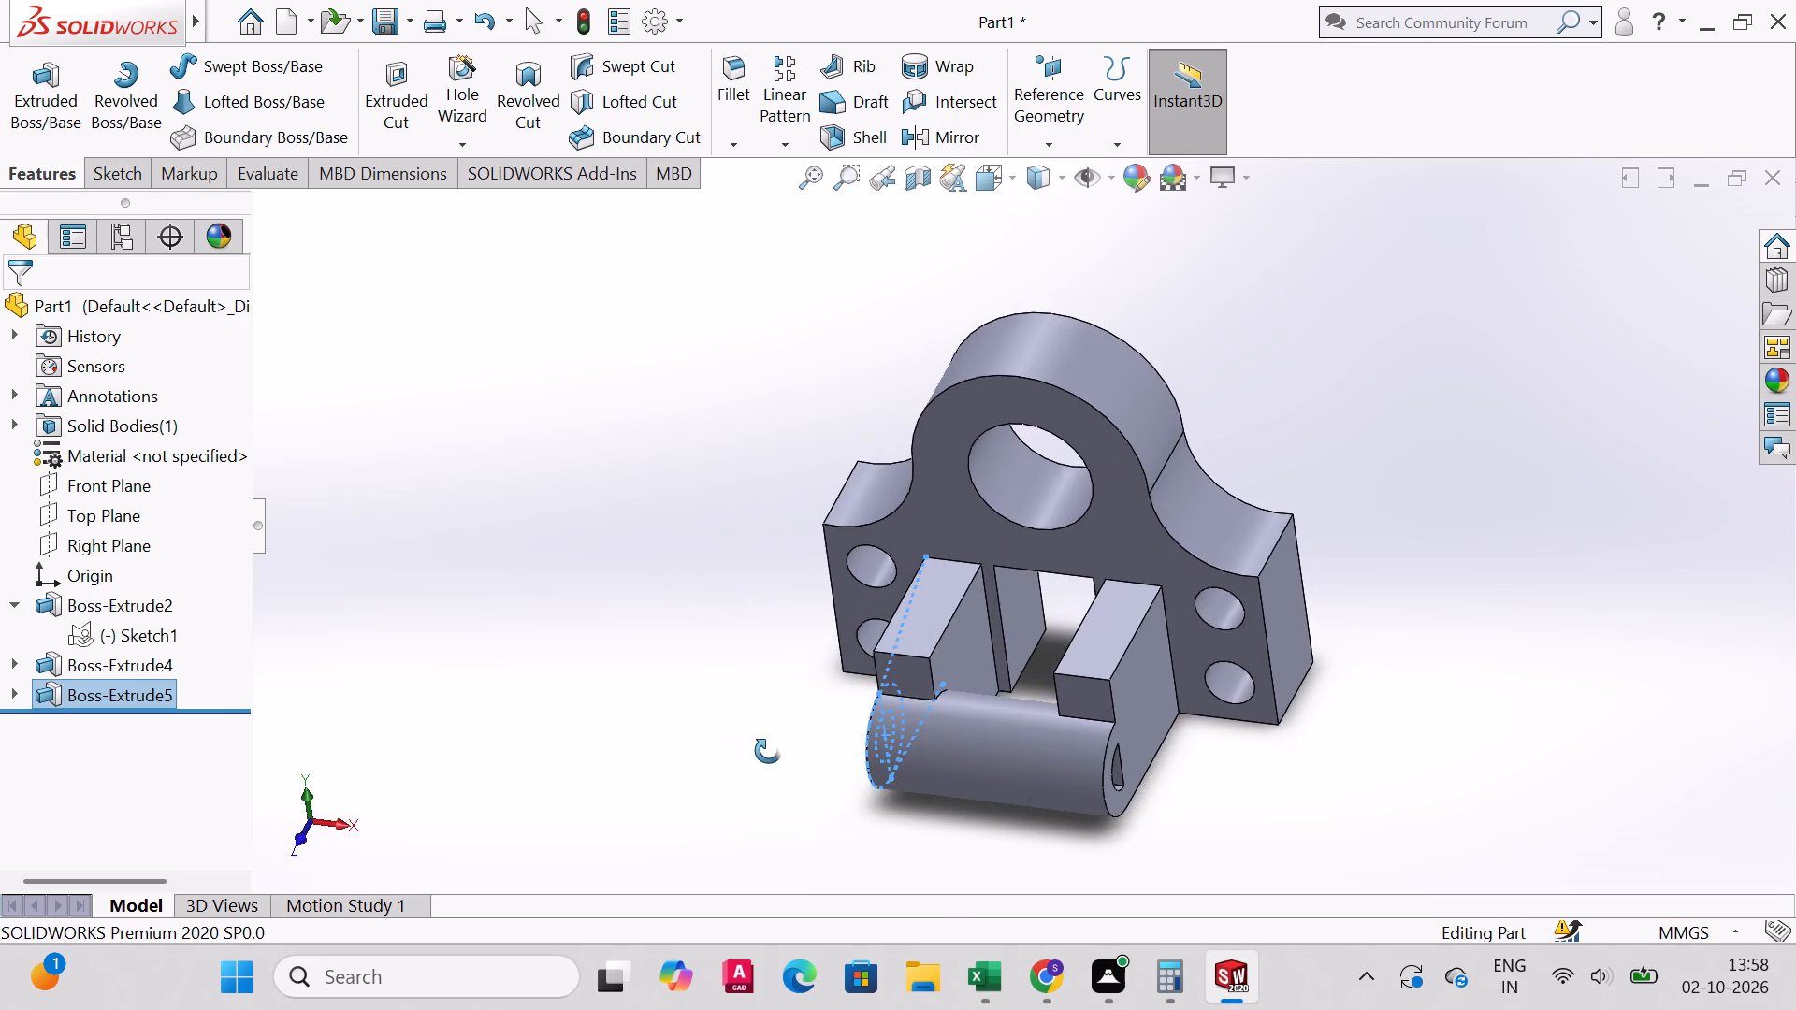
middle_click_drag(768, 751, 878, 777)
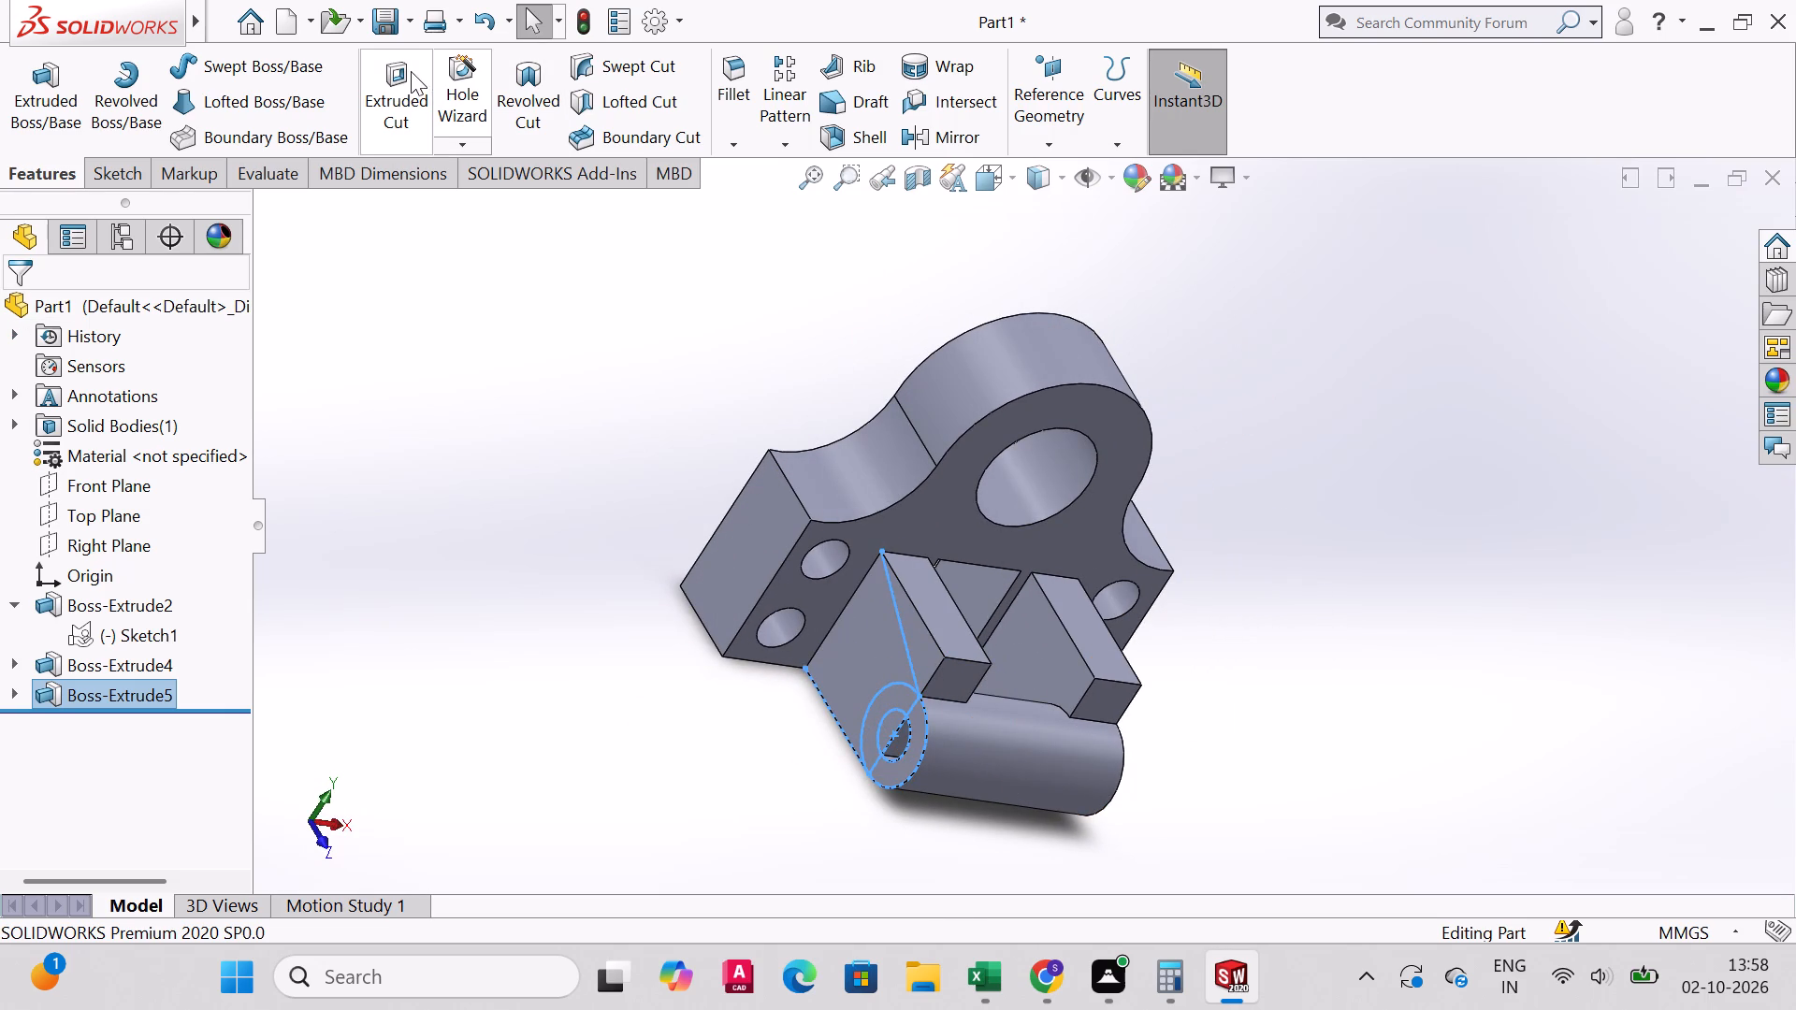
left_click(12, 693)
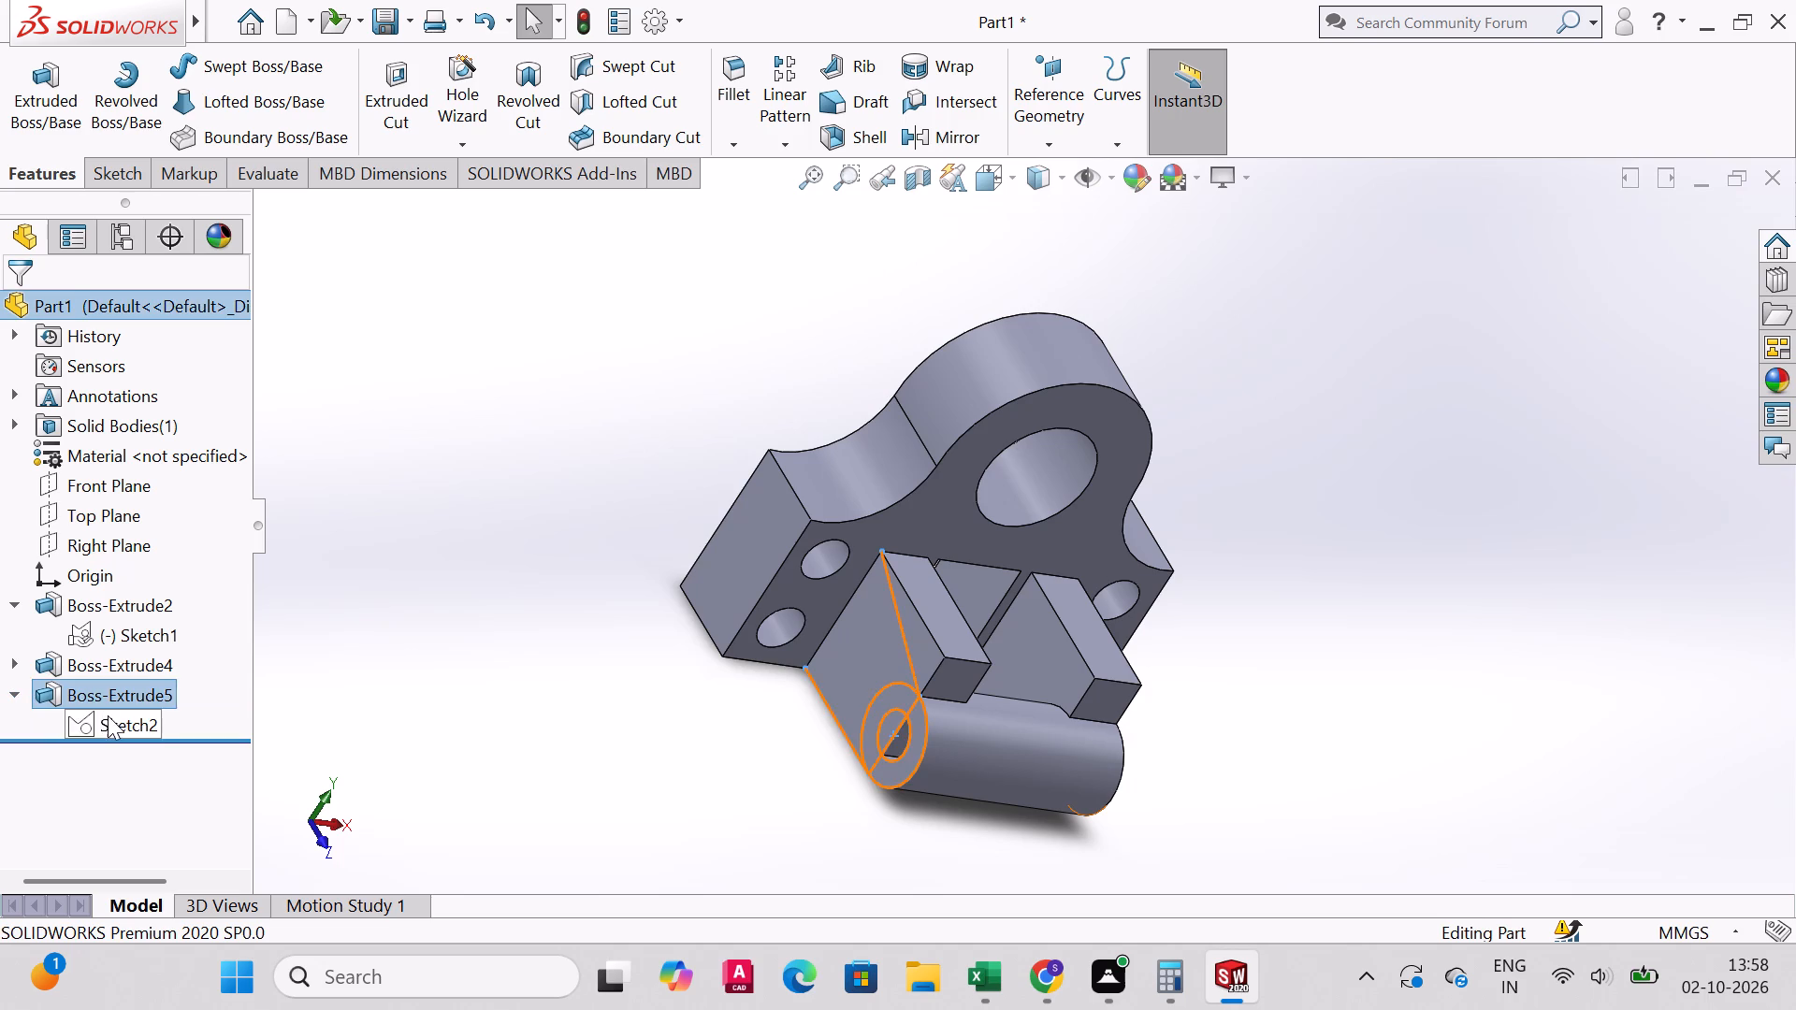
left_click(108, 715)
left_click(386, 84)
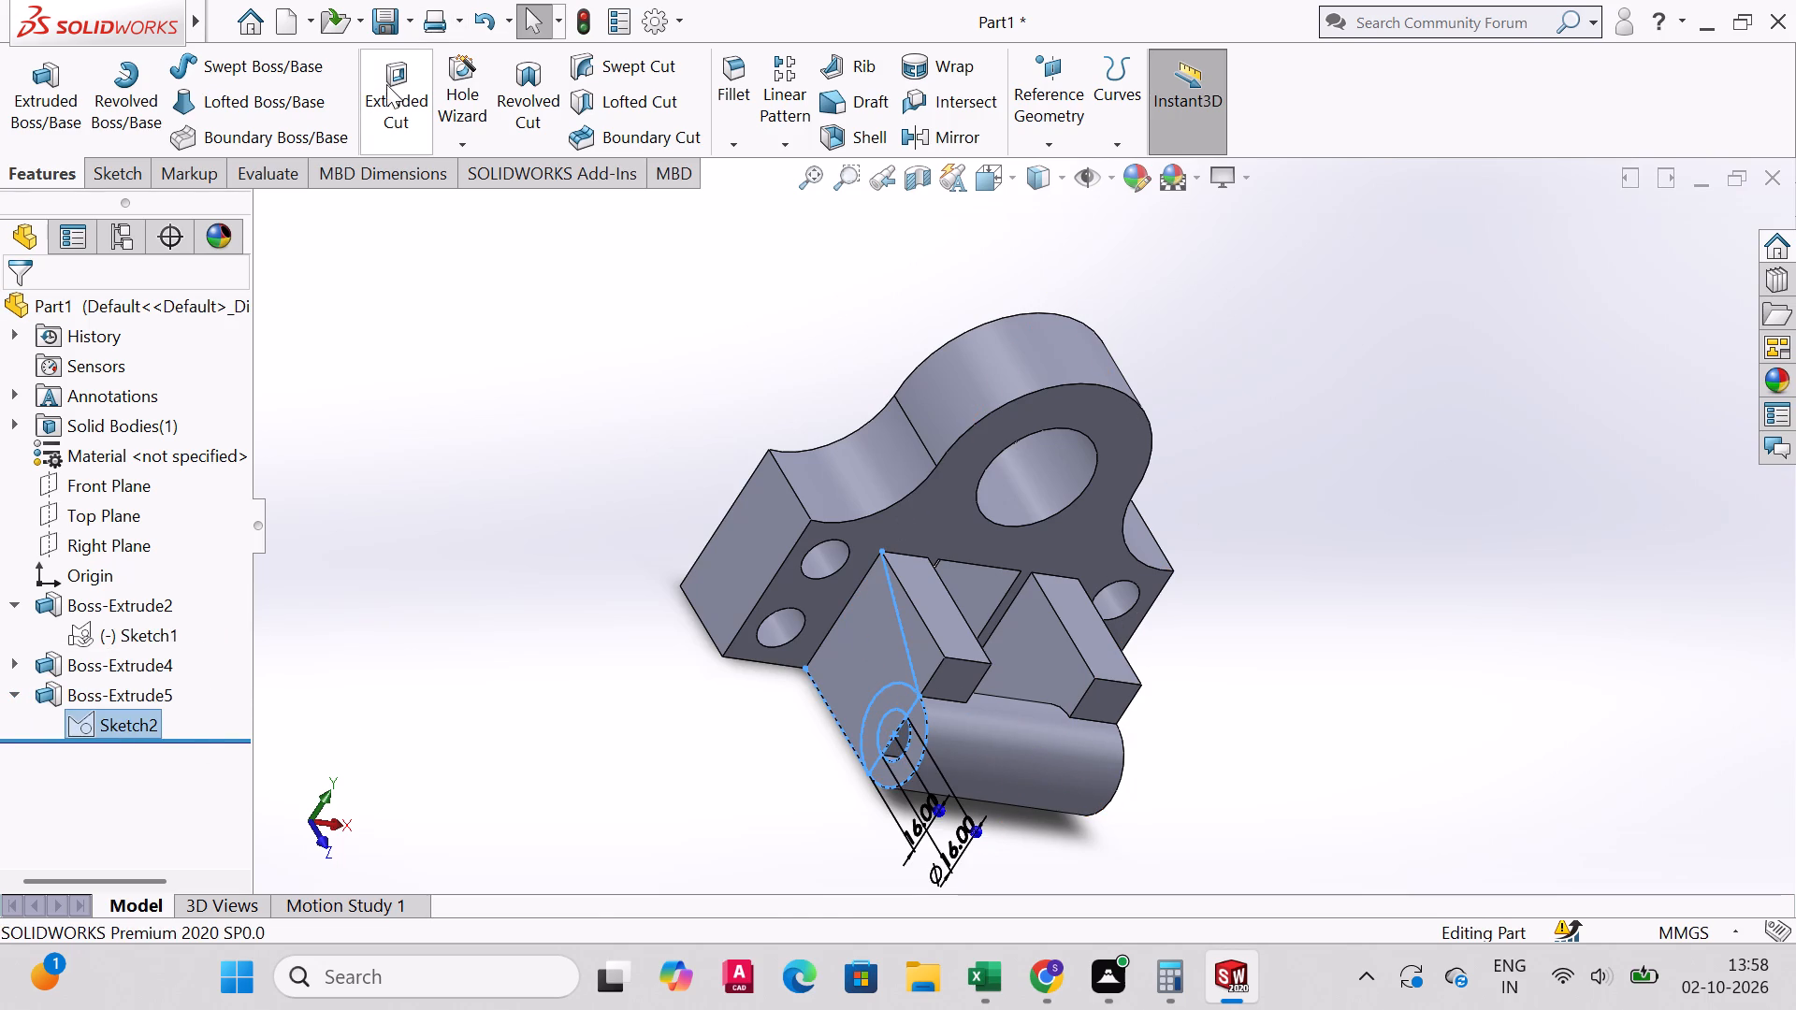
left_click(886, 725)
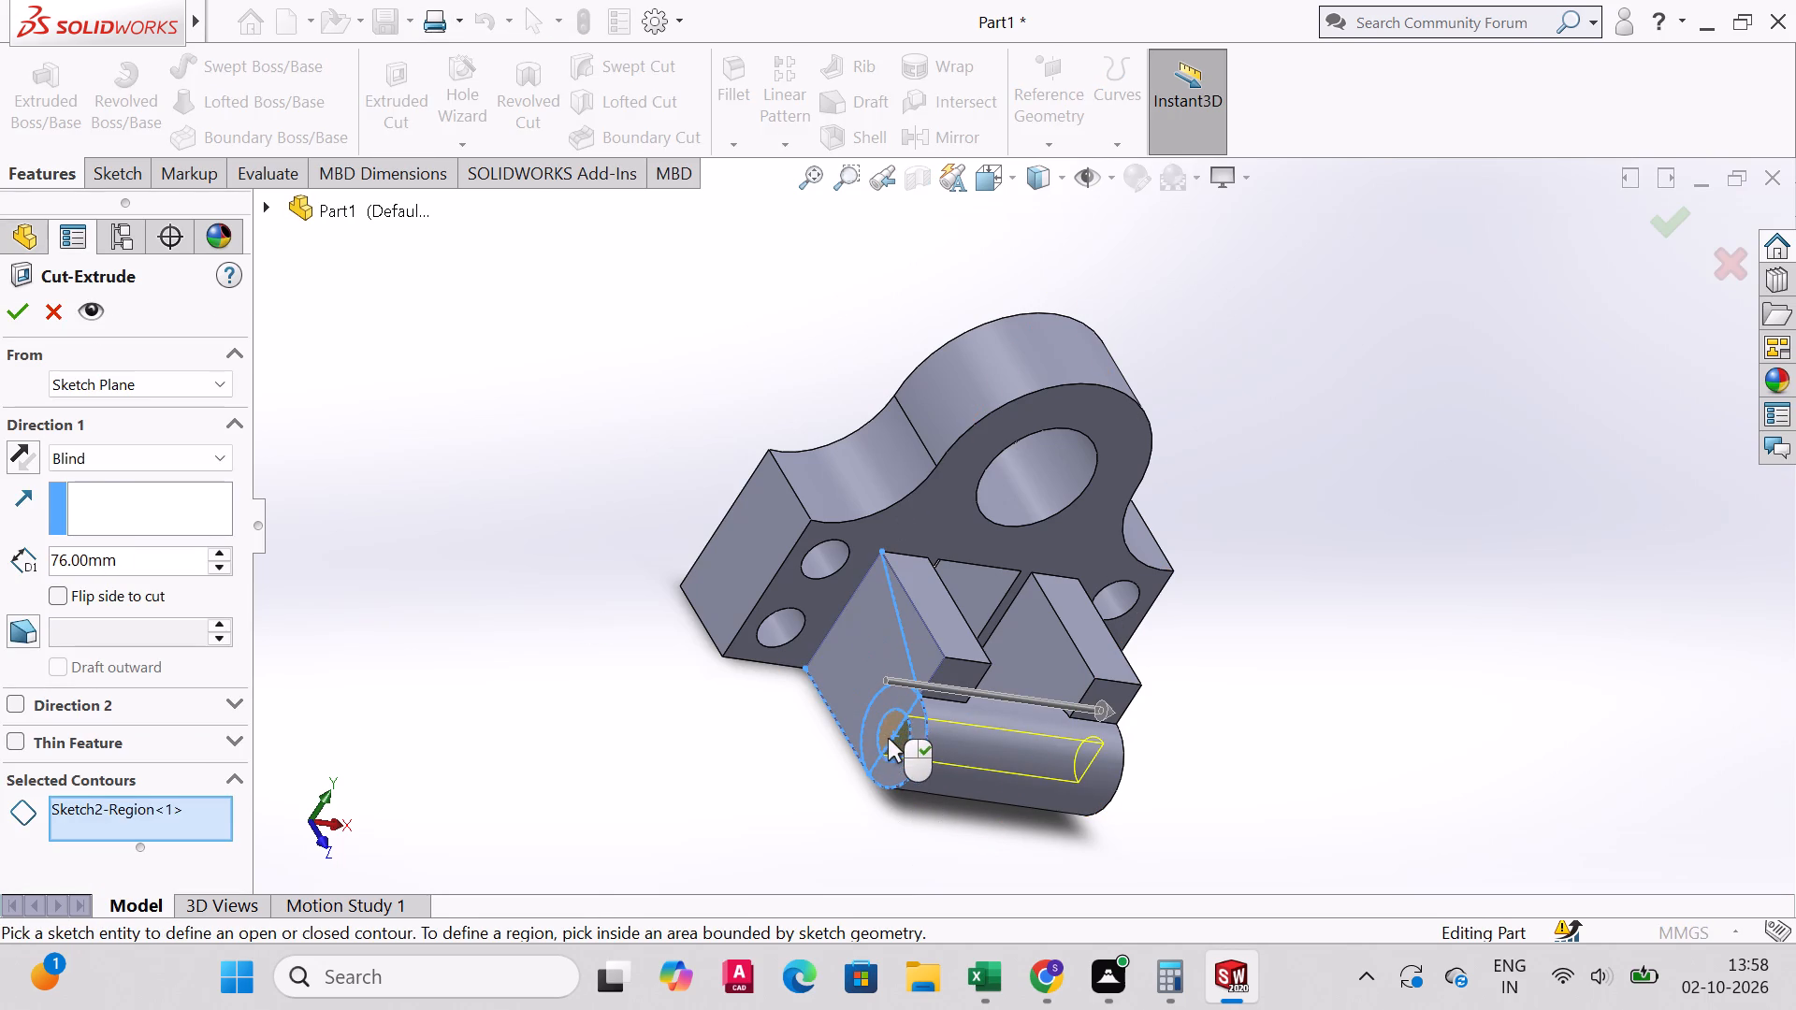
left_click_drag(1110, 757, 1256, 753)
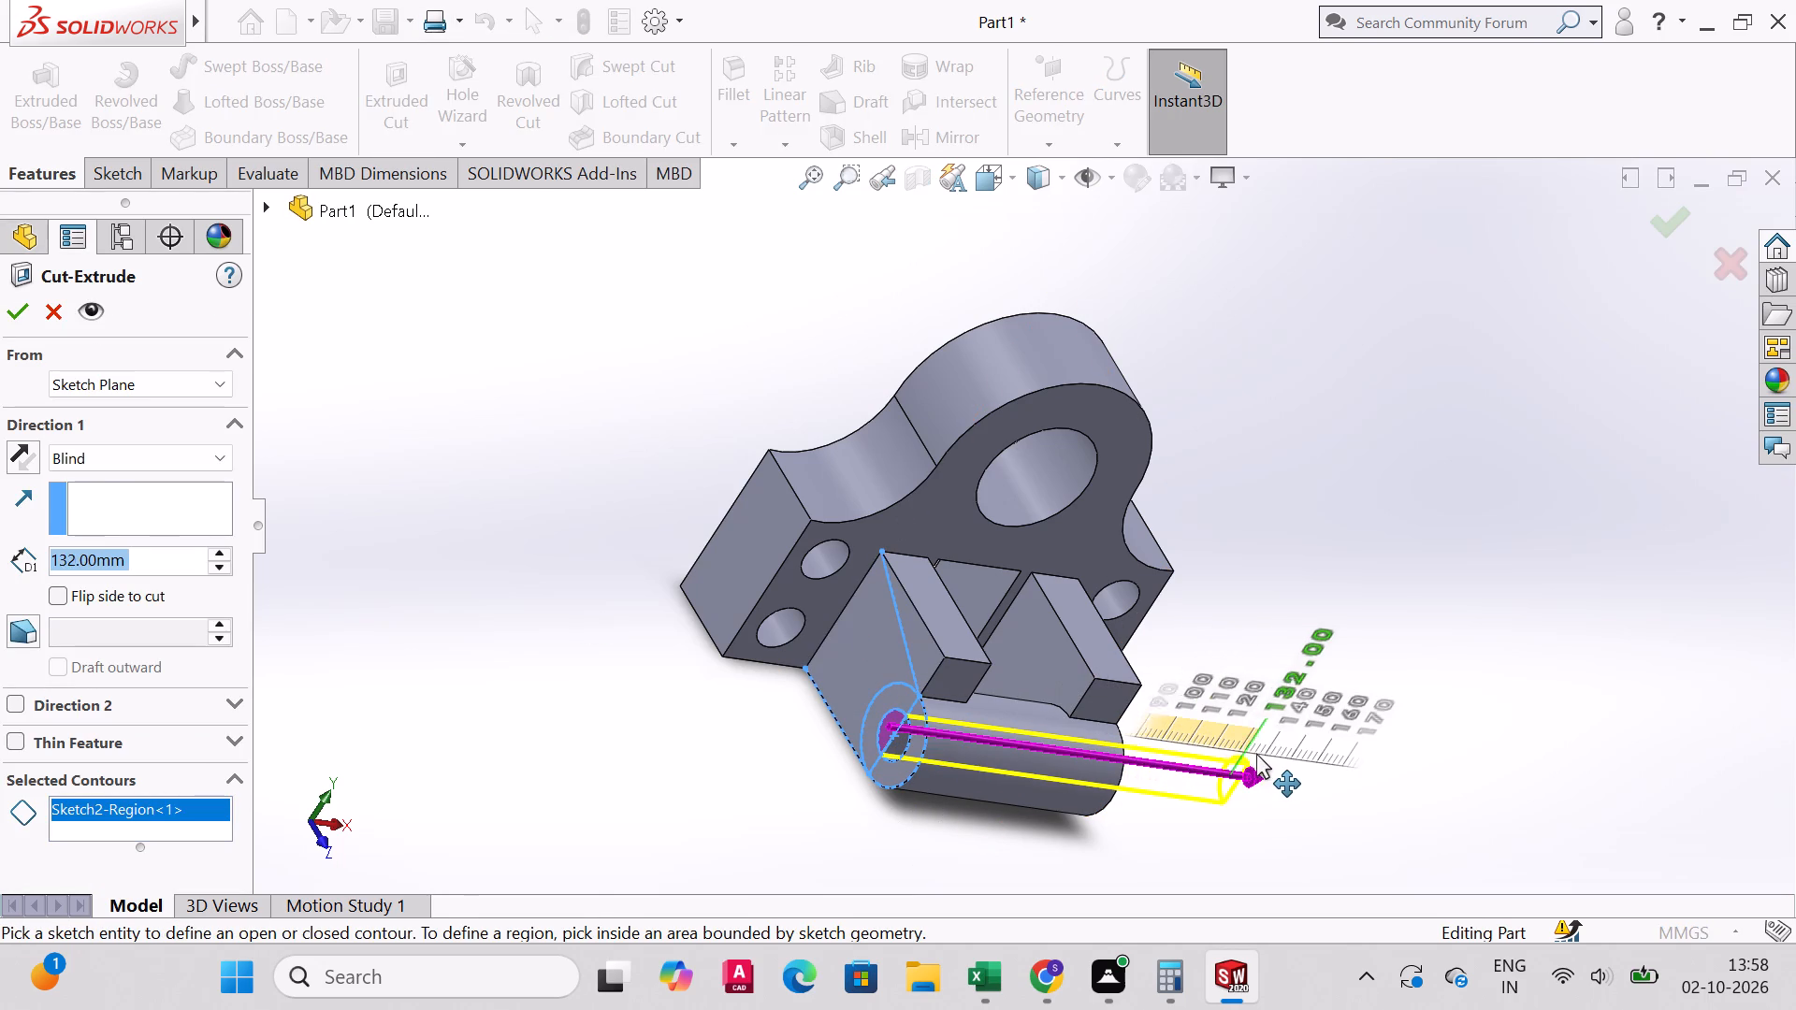
left_click_drag(1256, 753, 1270, 753)
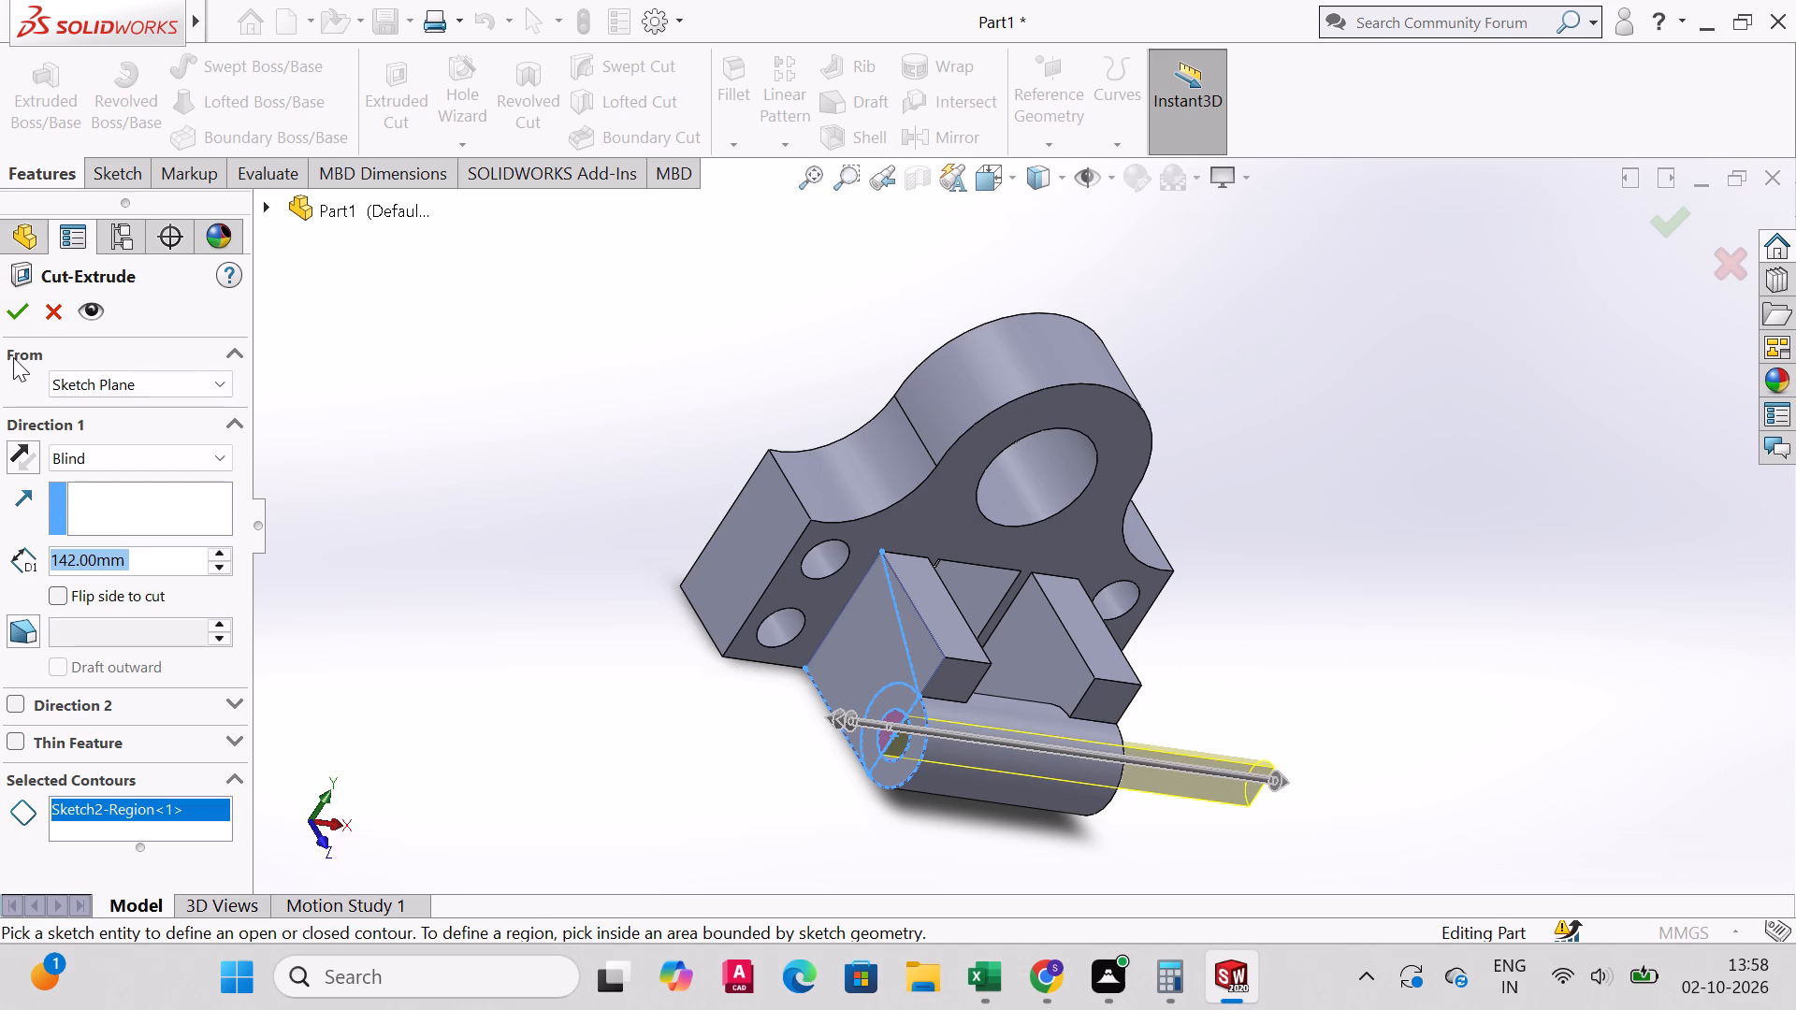
left_click(19, 316)
Cut-extrude the triangular sketch region above the sloped line across both lugs to a blind depth of 142 mm.
middle_click_drag(1096, 694, 756, 541)
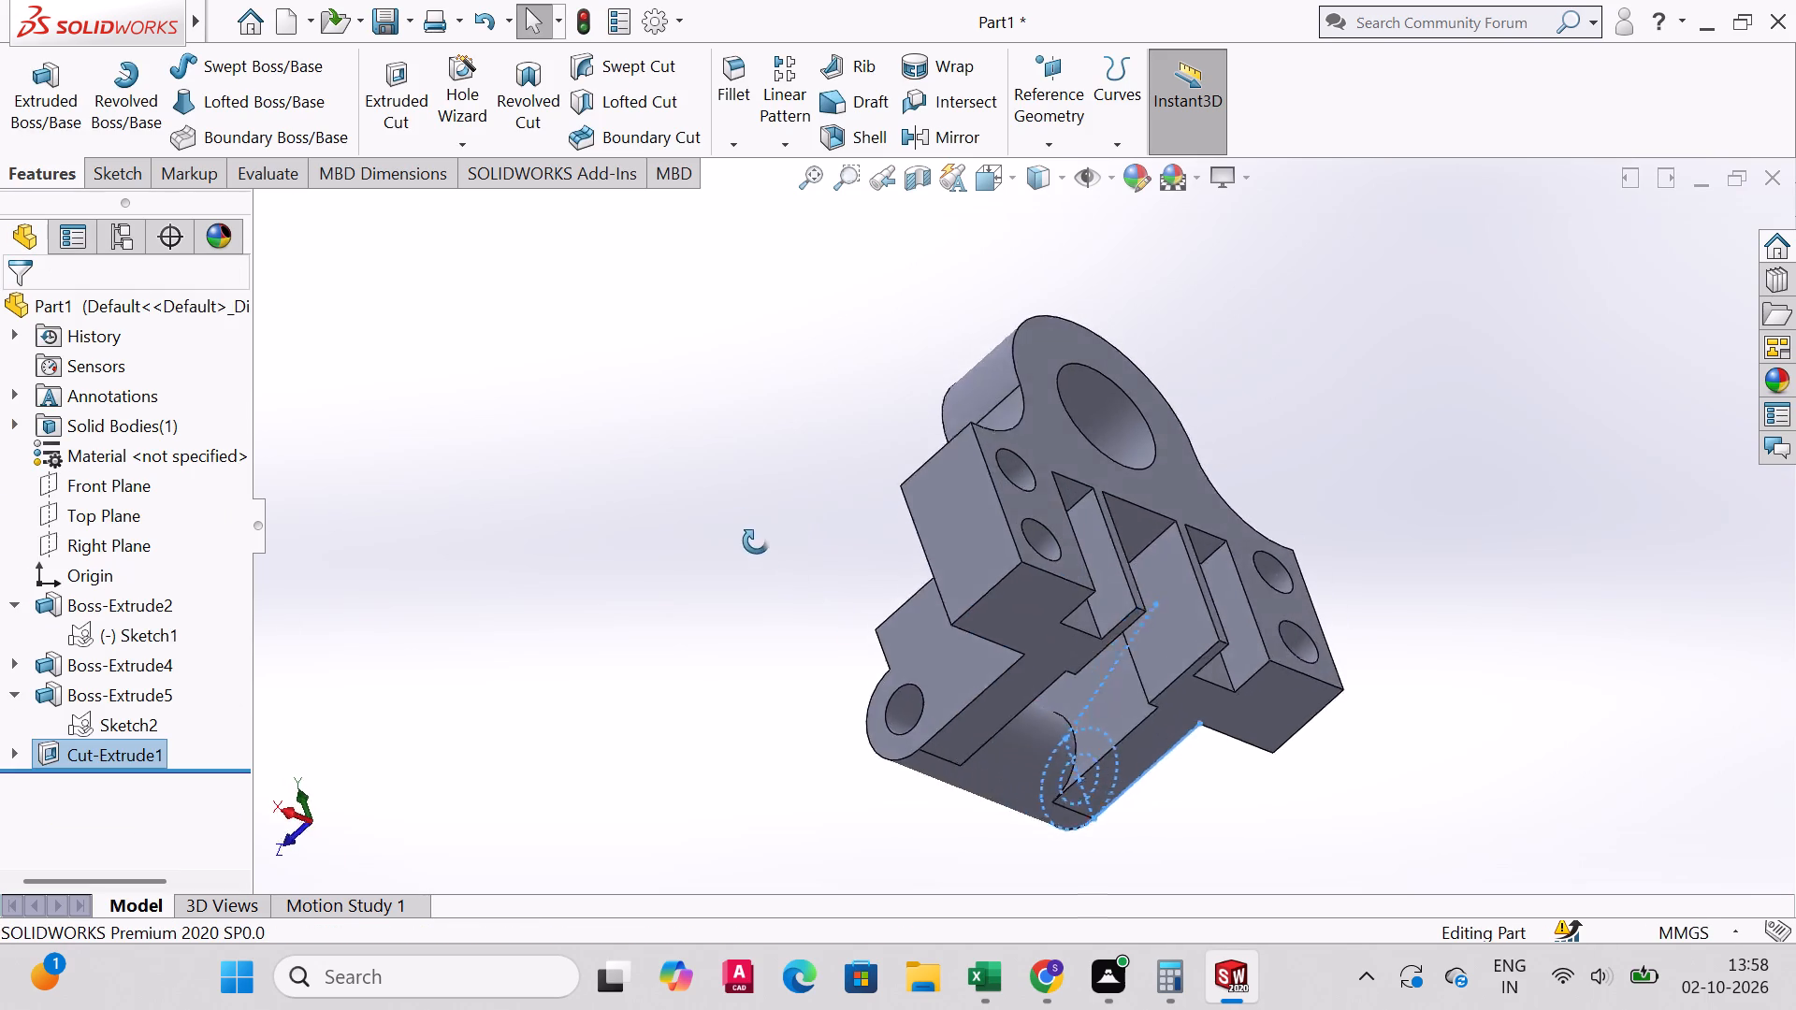
middle_click_drag(756, 541, 1048, 599)
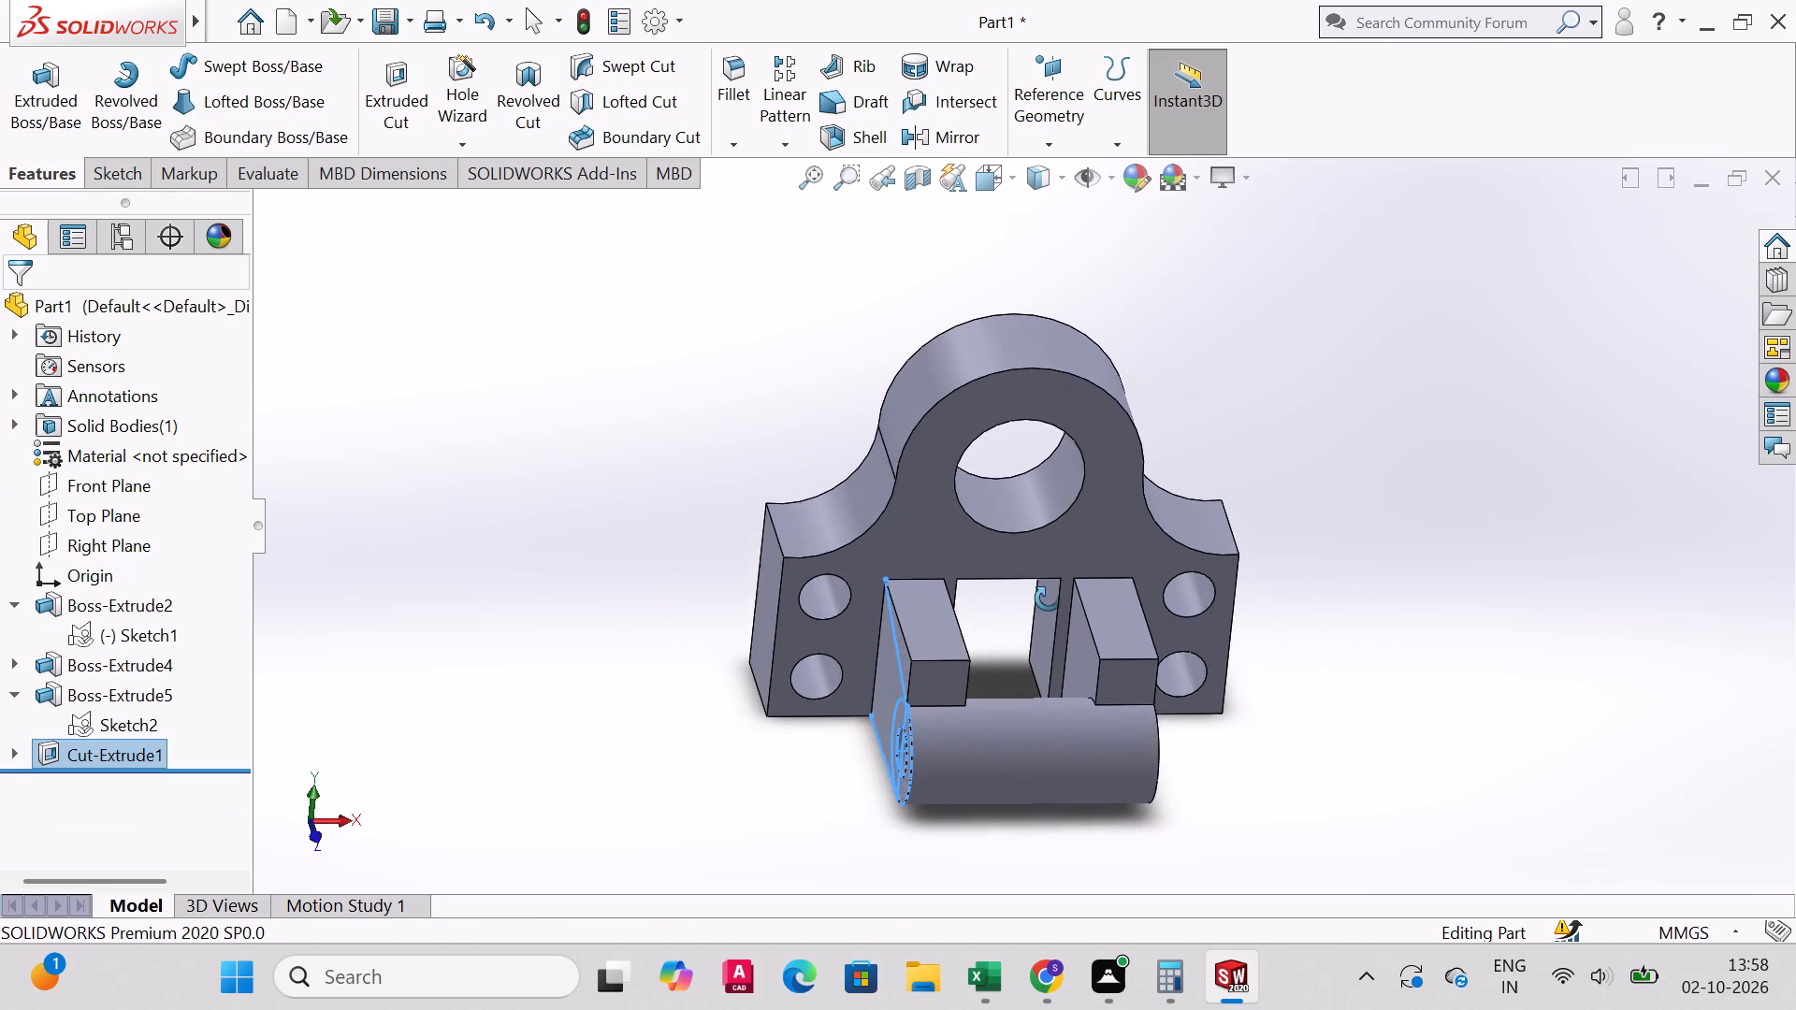
middle_click_drag(1048, 599, 1058, 616)
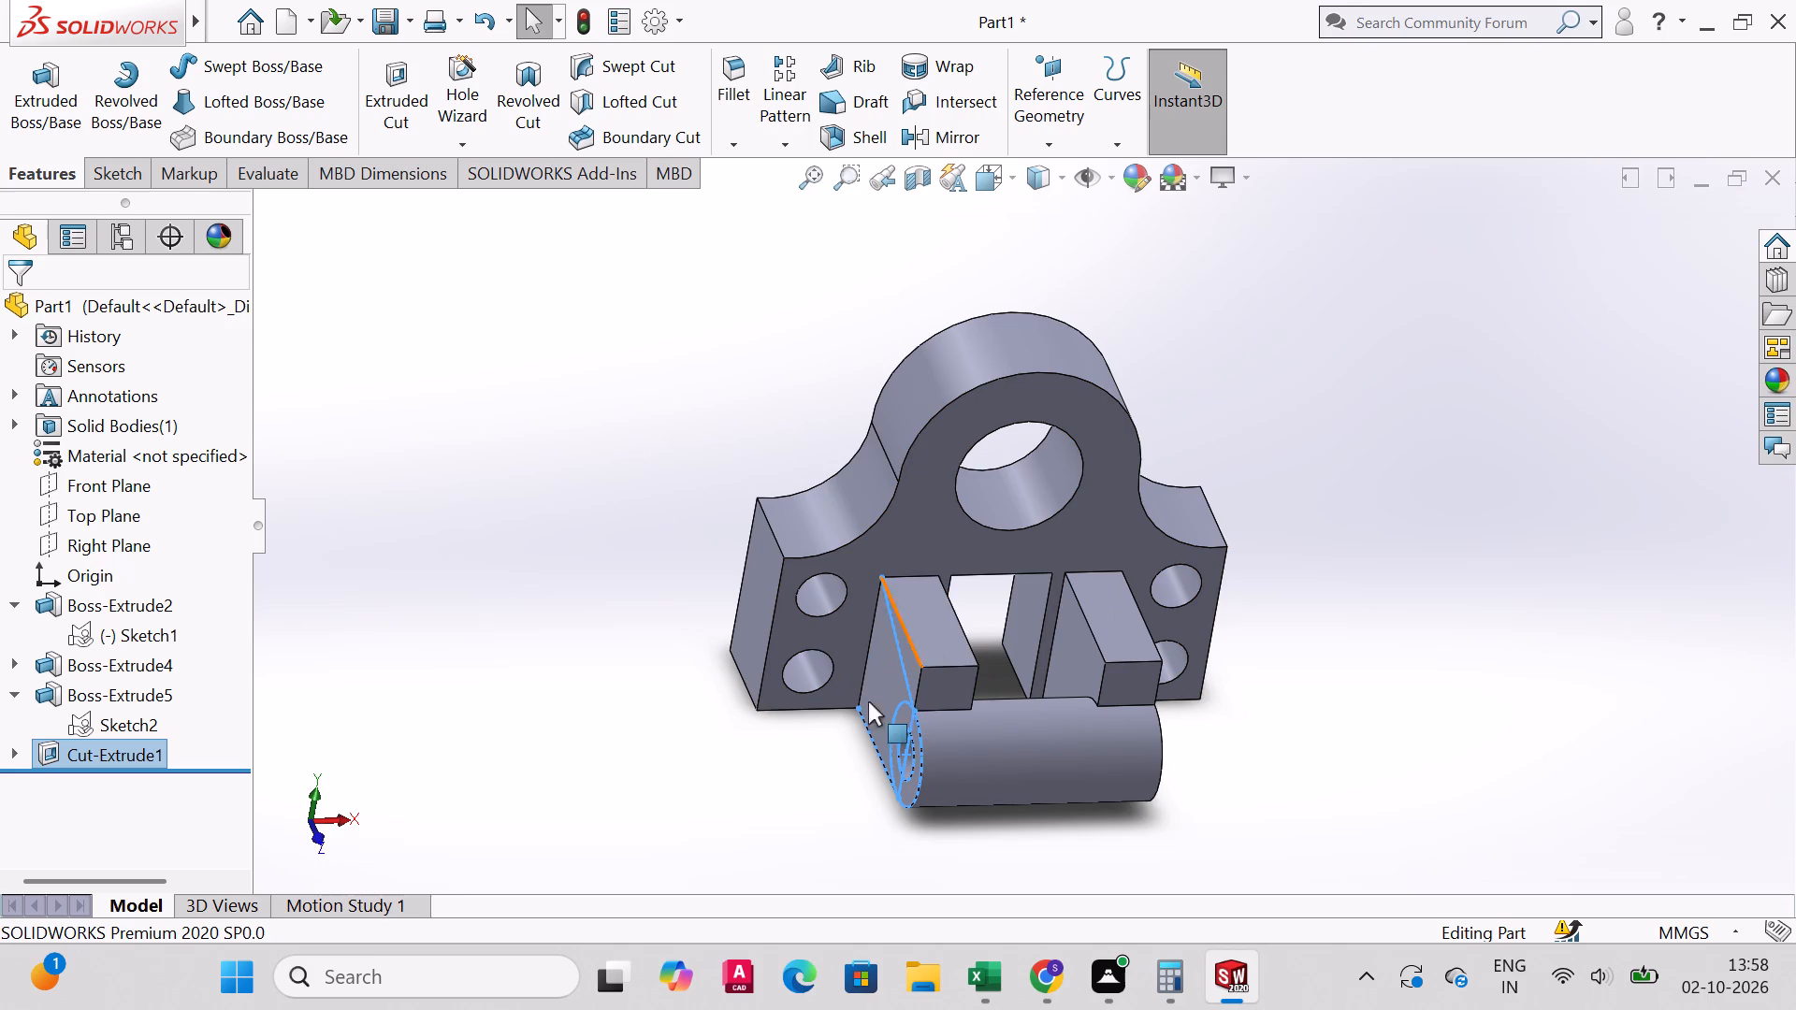
middle_click_drag(976, 716, 1027, 689)
left_click(109, 724)
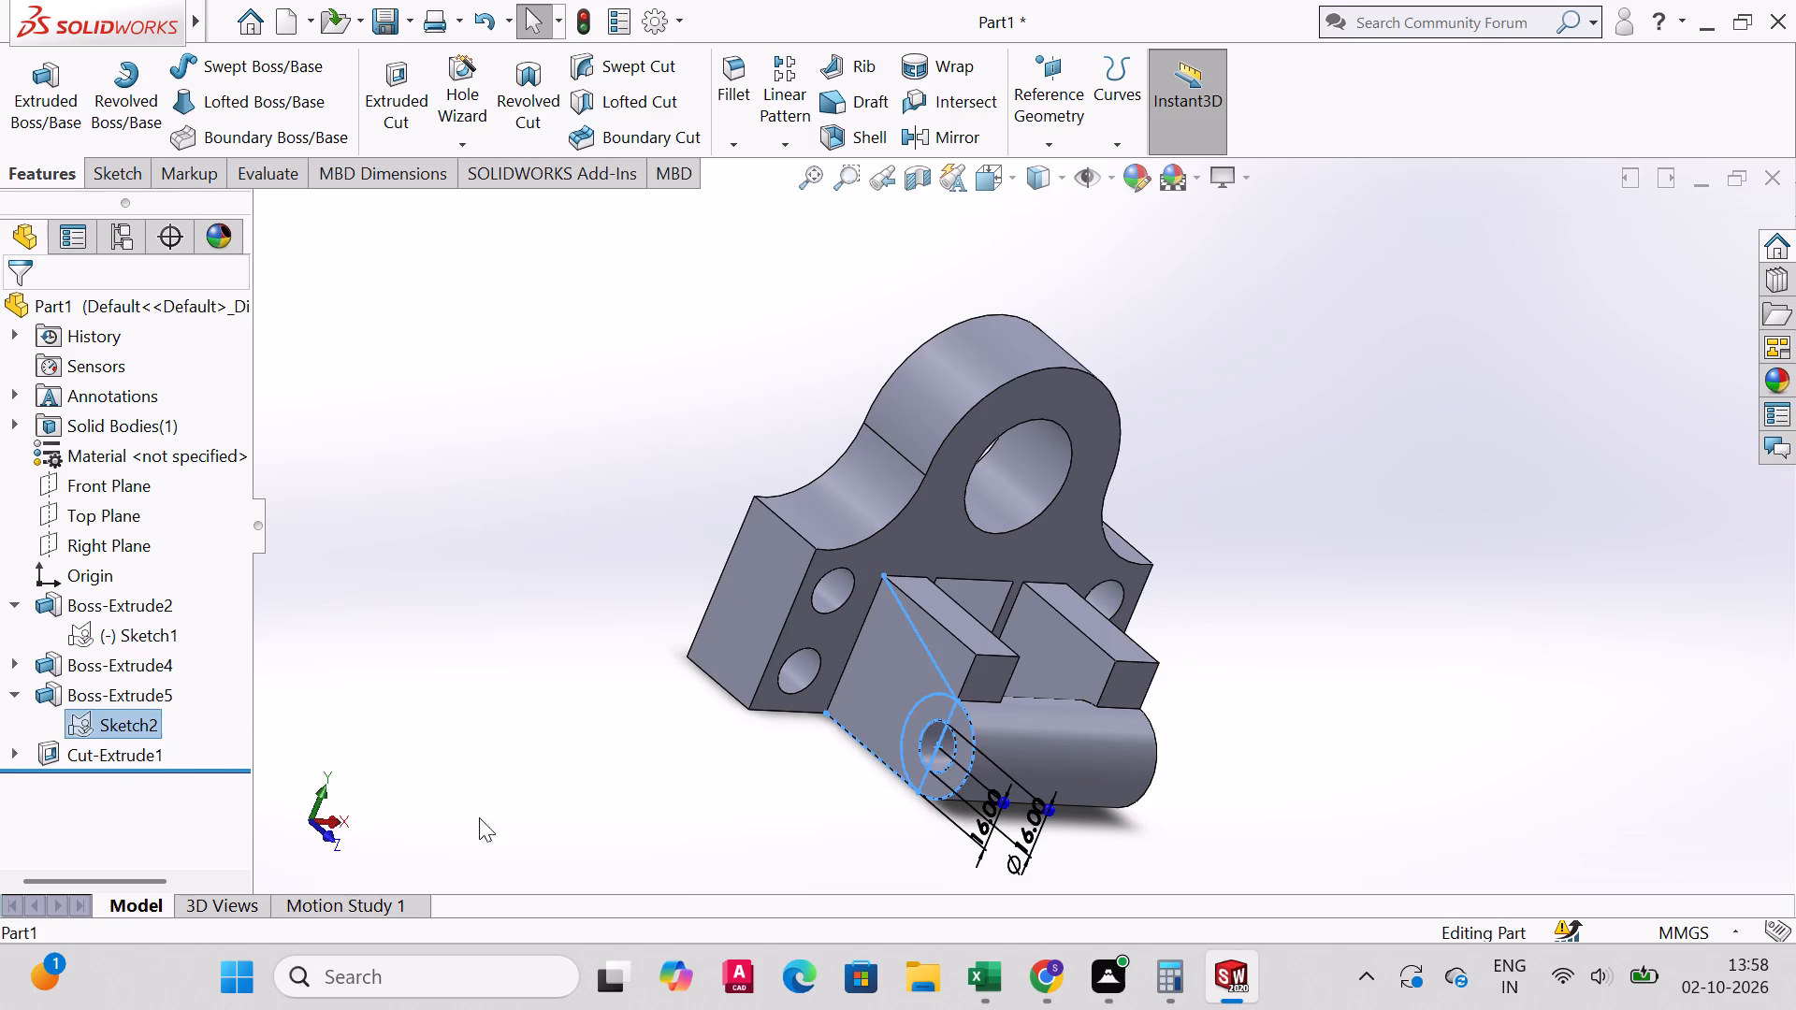
left_click(383, 68)
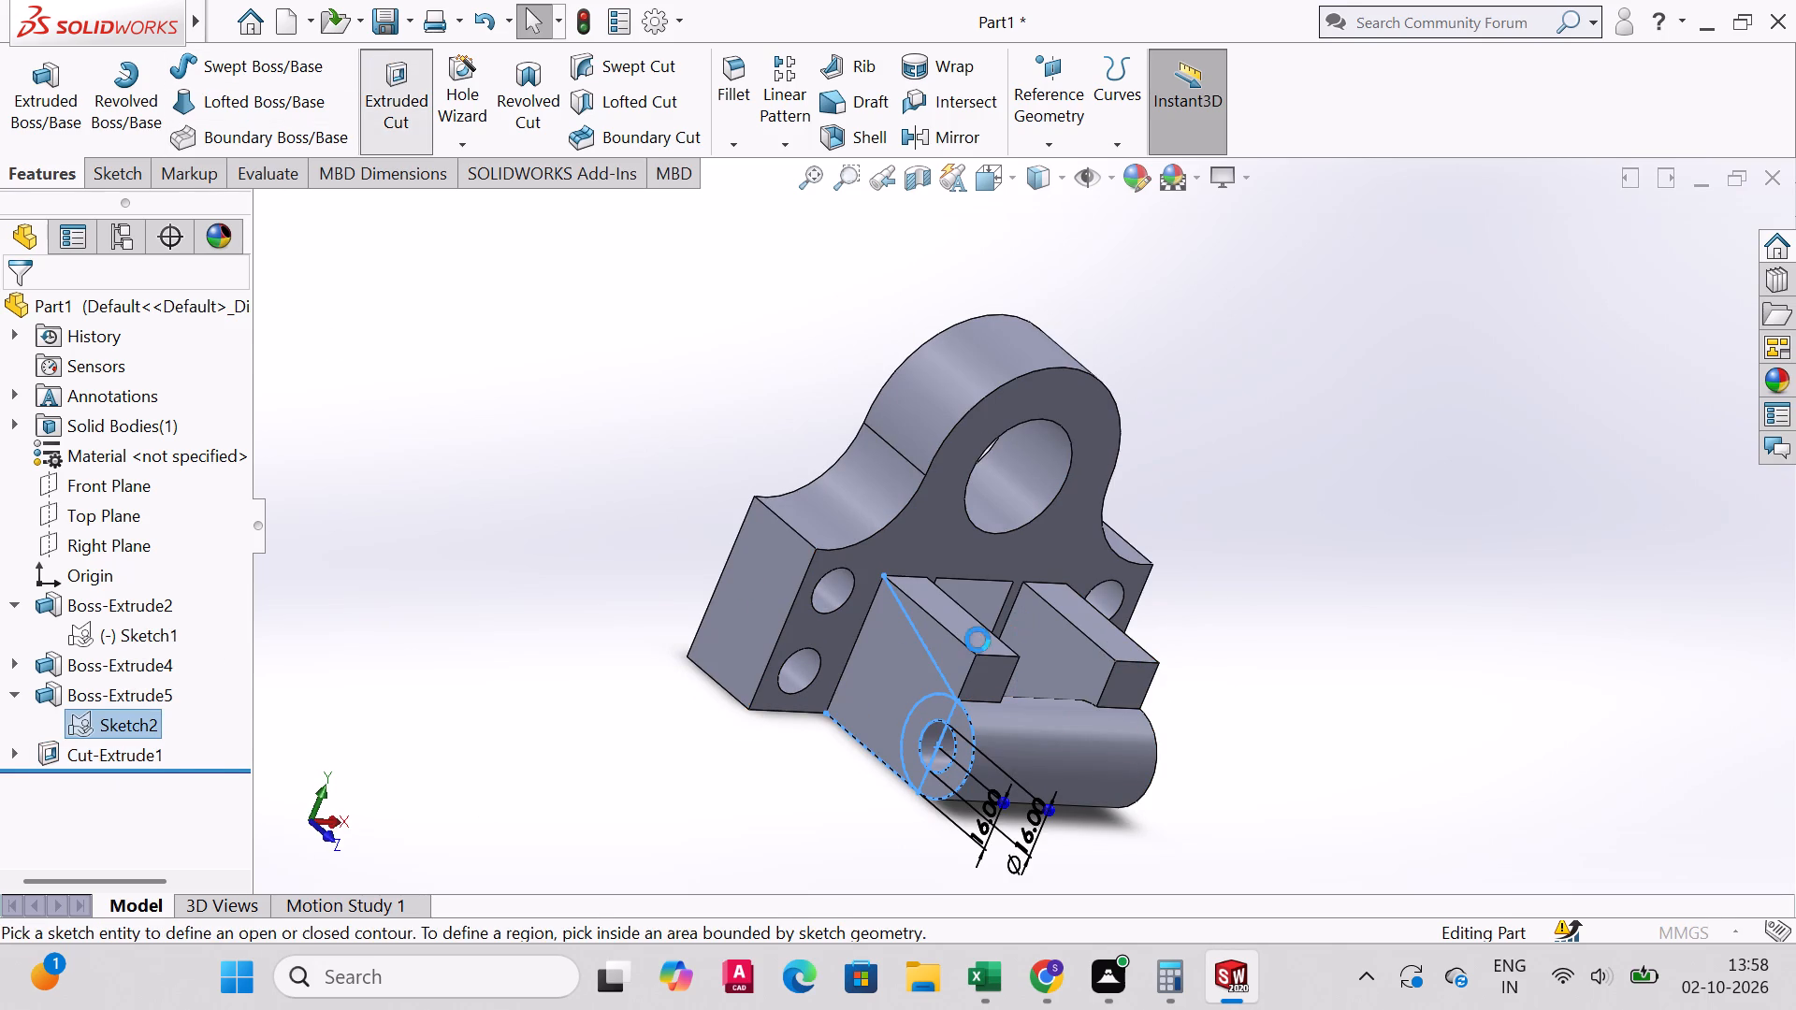
left_click(949, 663)
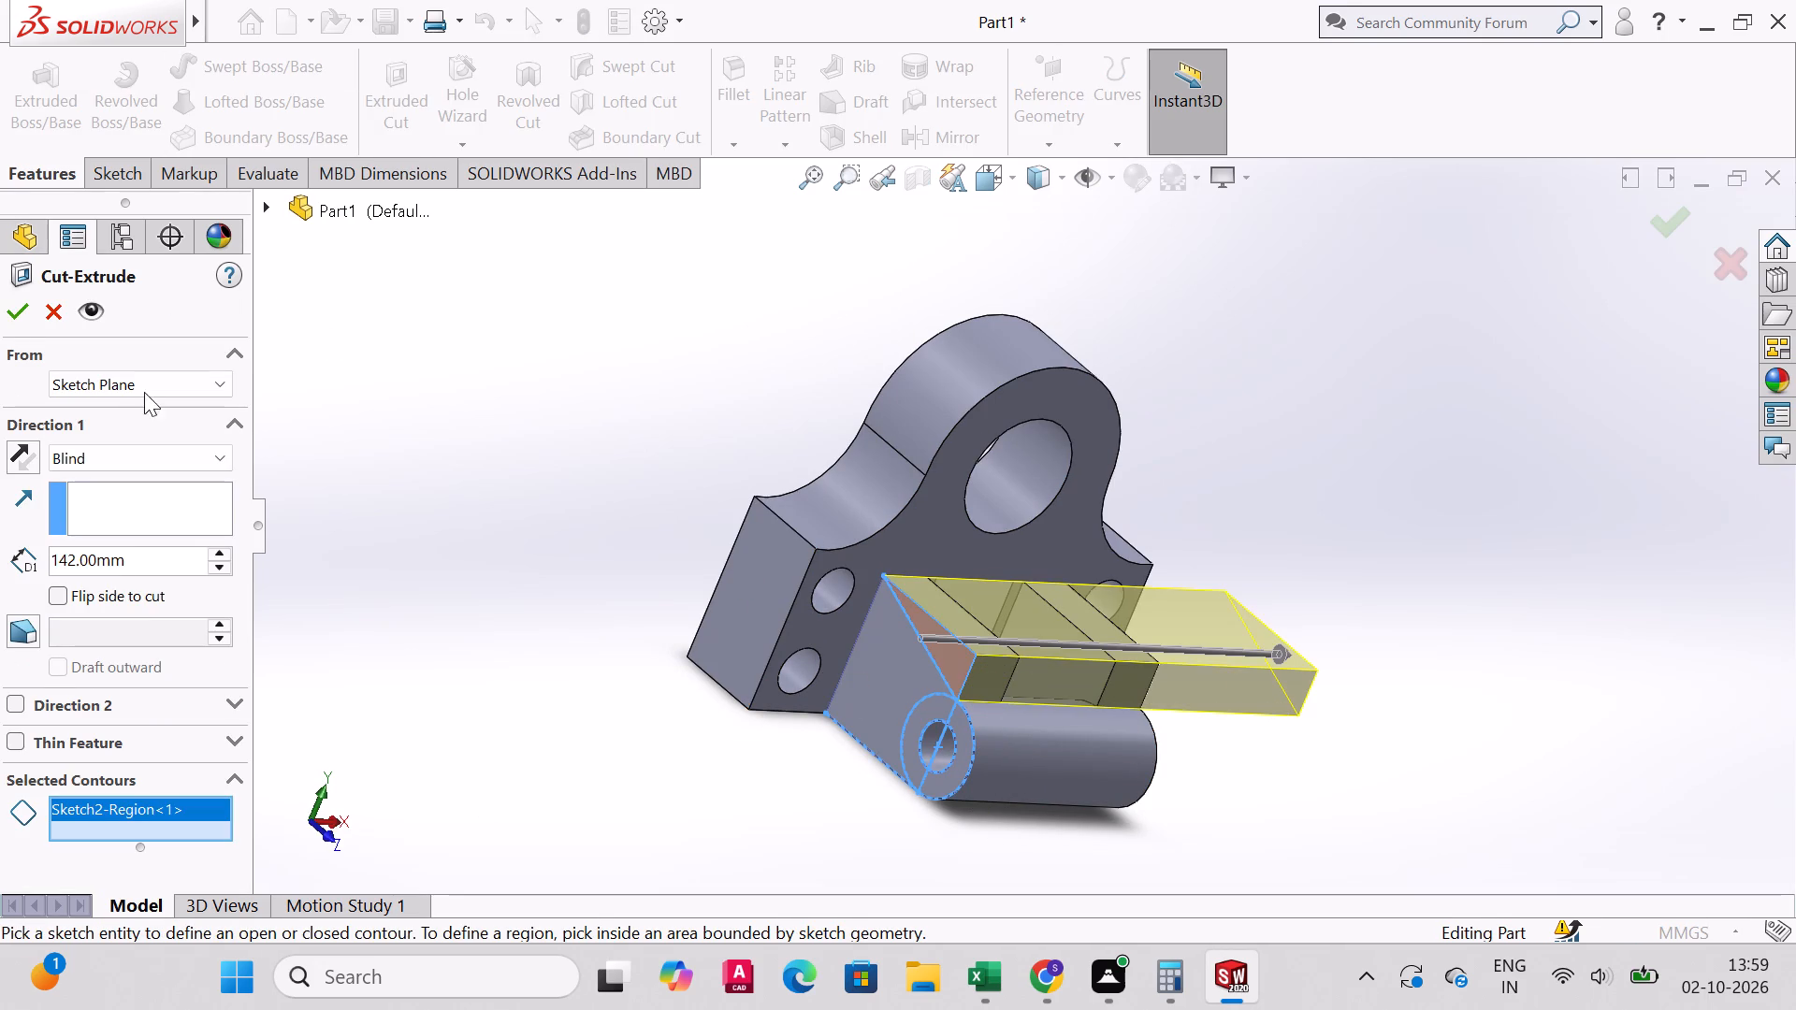
left_click(5, 310)
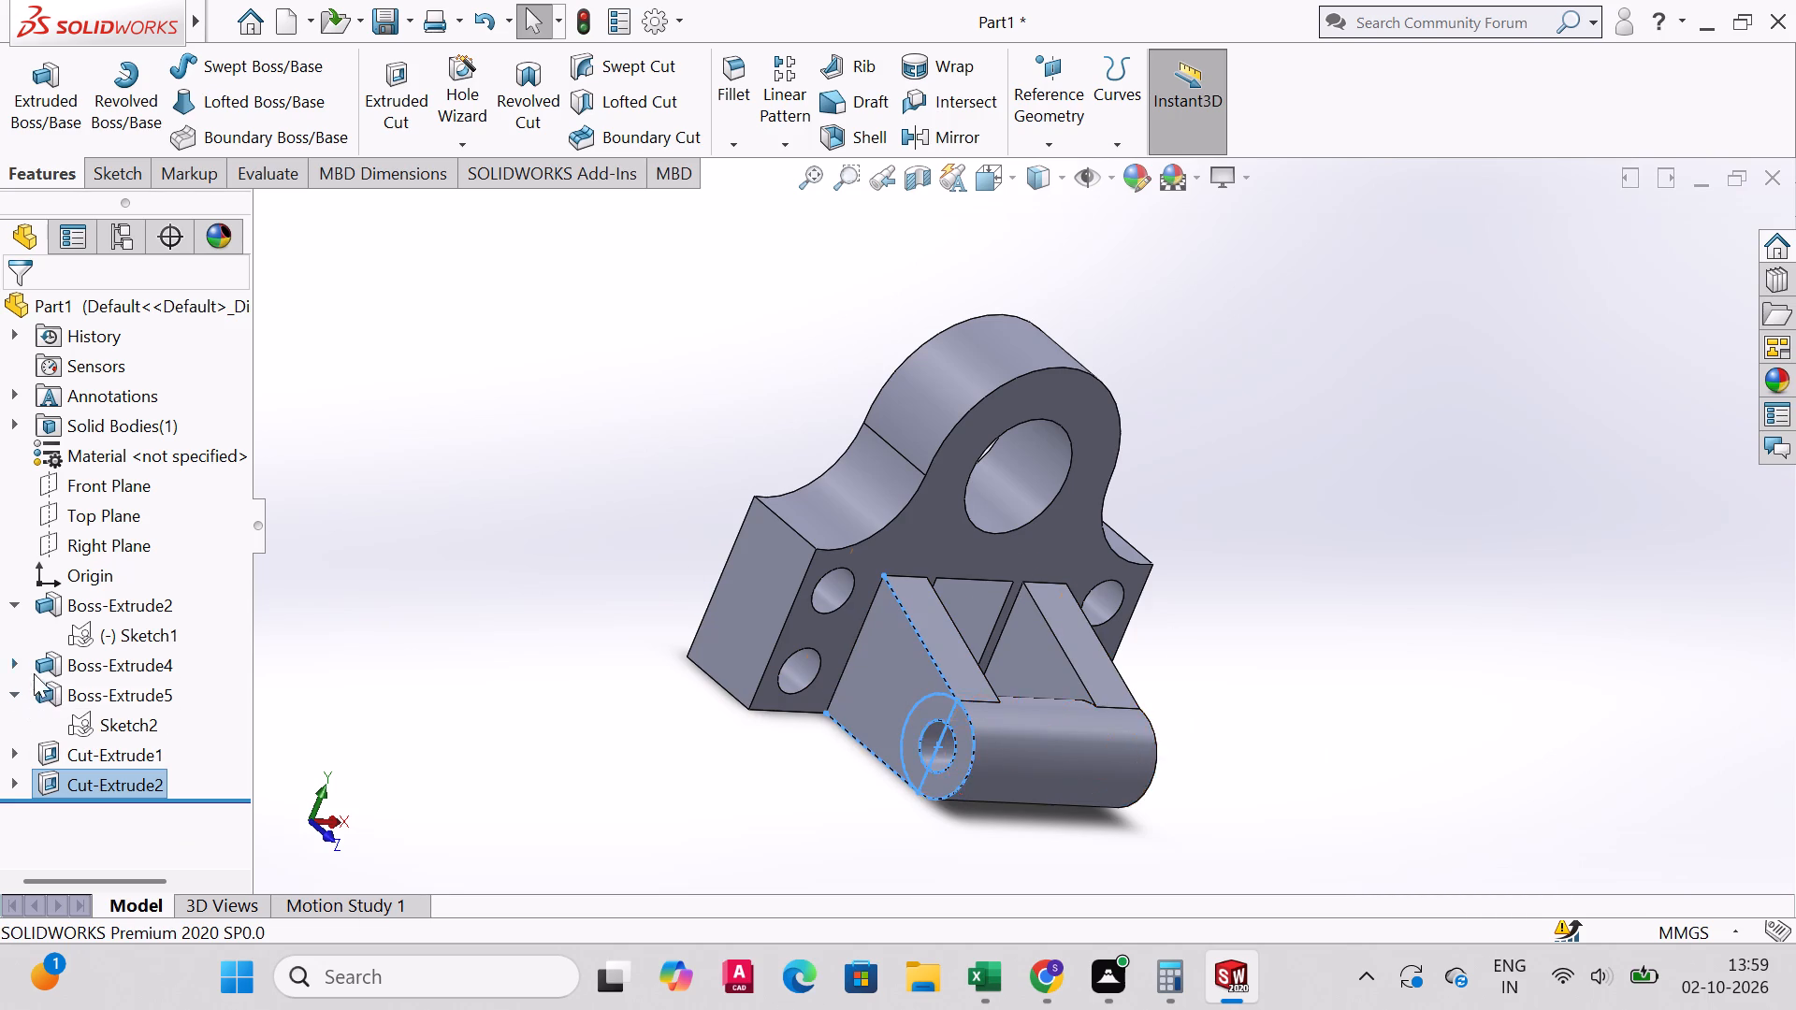
Cut-extrude the plate sketch's central rectangle forward 131 mm to clear the boss material between the two lugs.
left_click(67, 667)
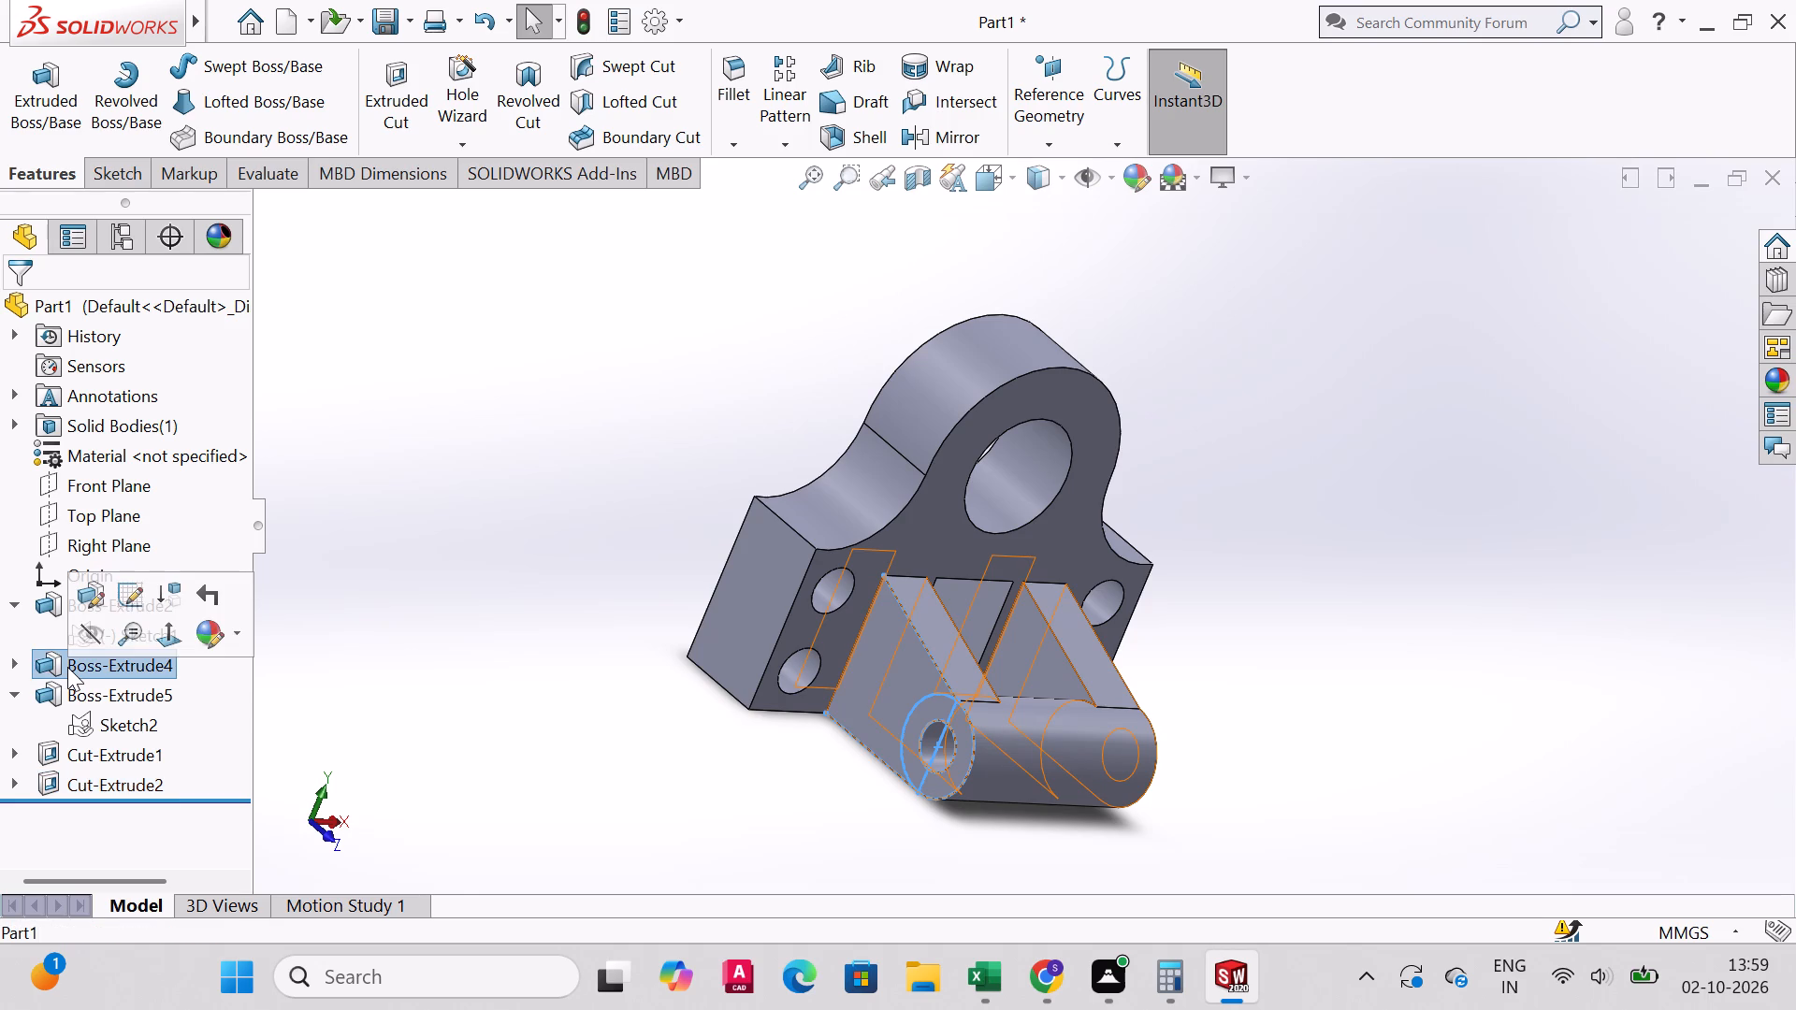
left_click(9, 662)
left_click(113, 707)
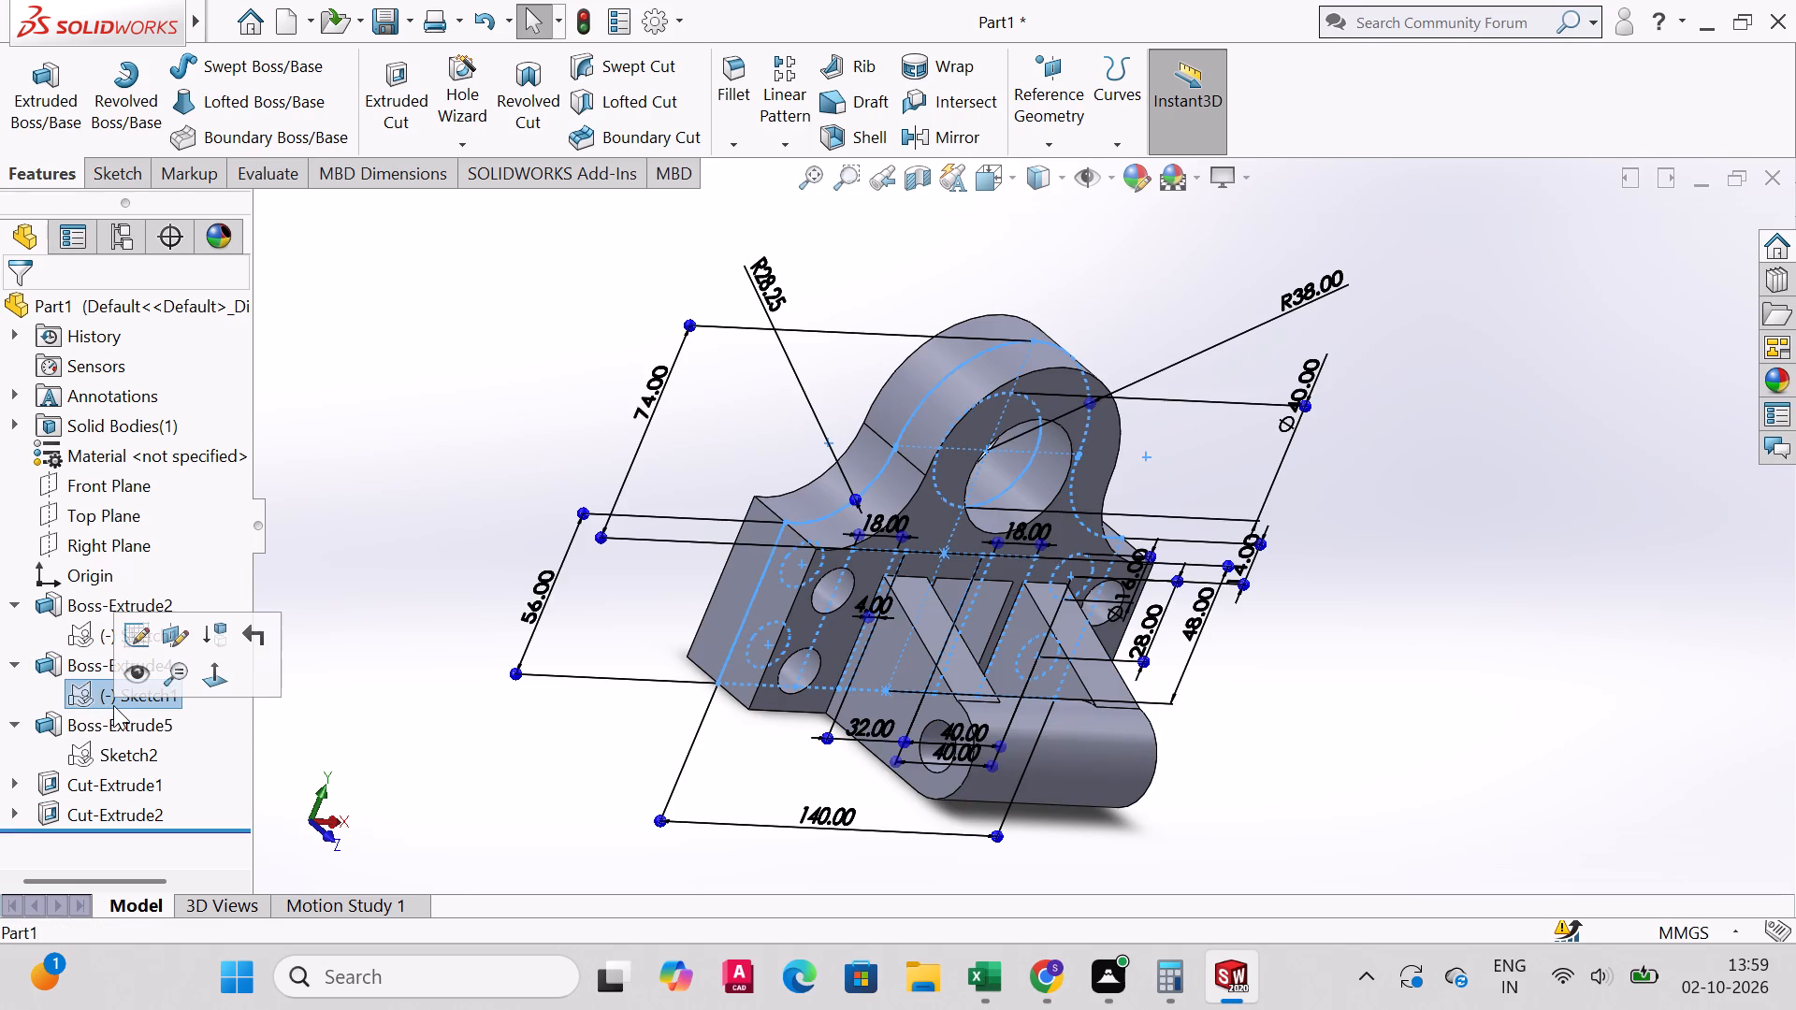
middle_click_drag(1068, 702, 950, 691)
left_click(389, 90)
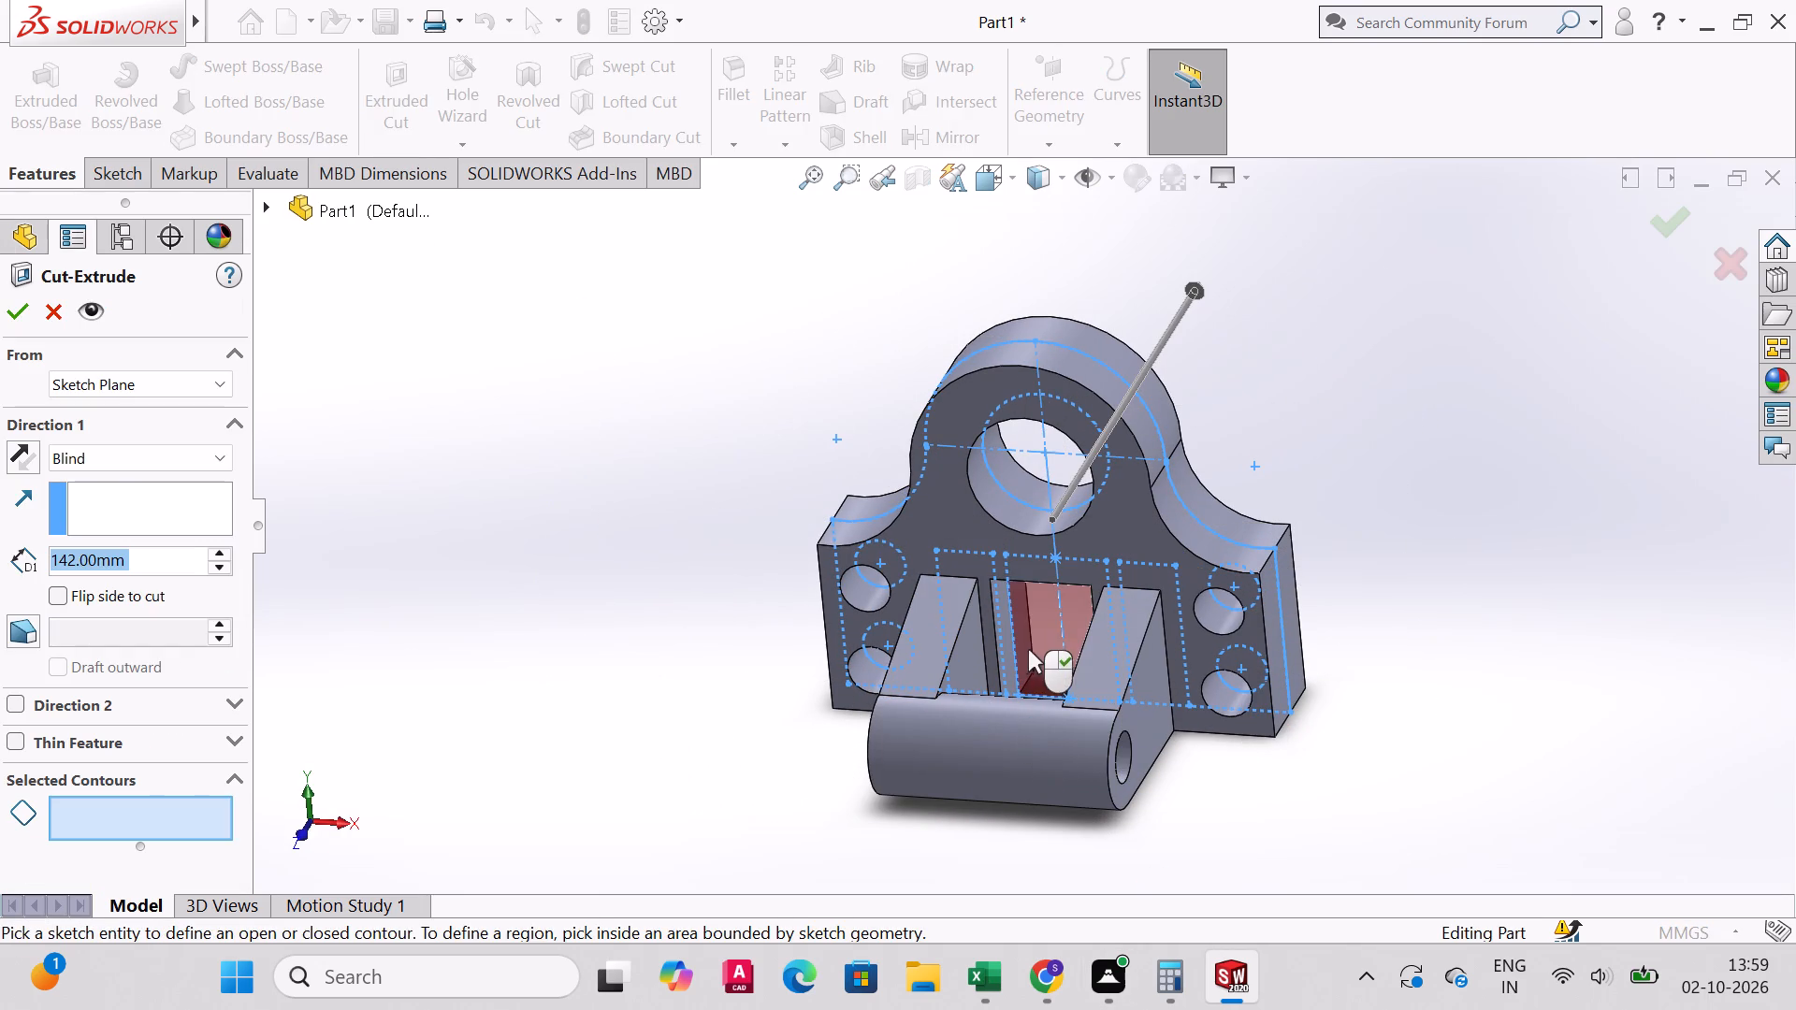
left_click(1029, 643)
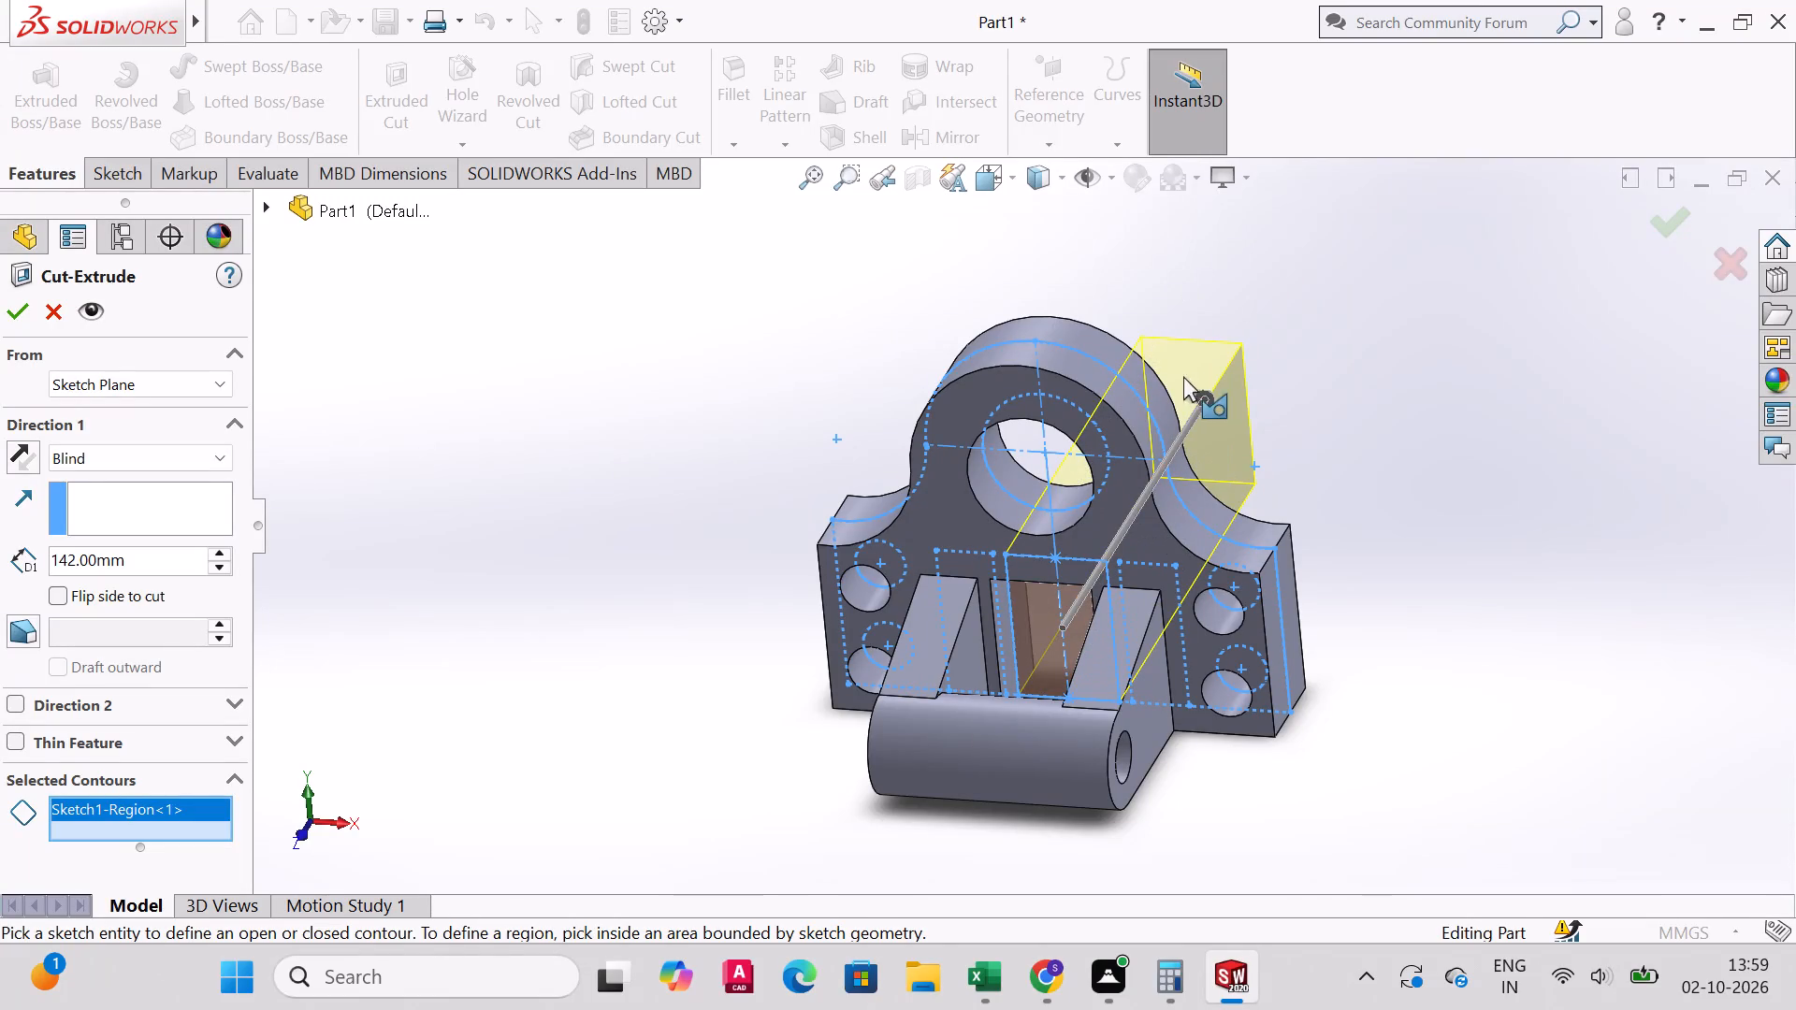
left_click_drag(1220, 396, 944, 814)
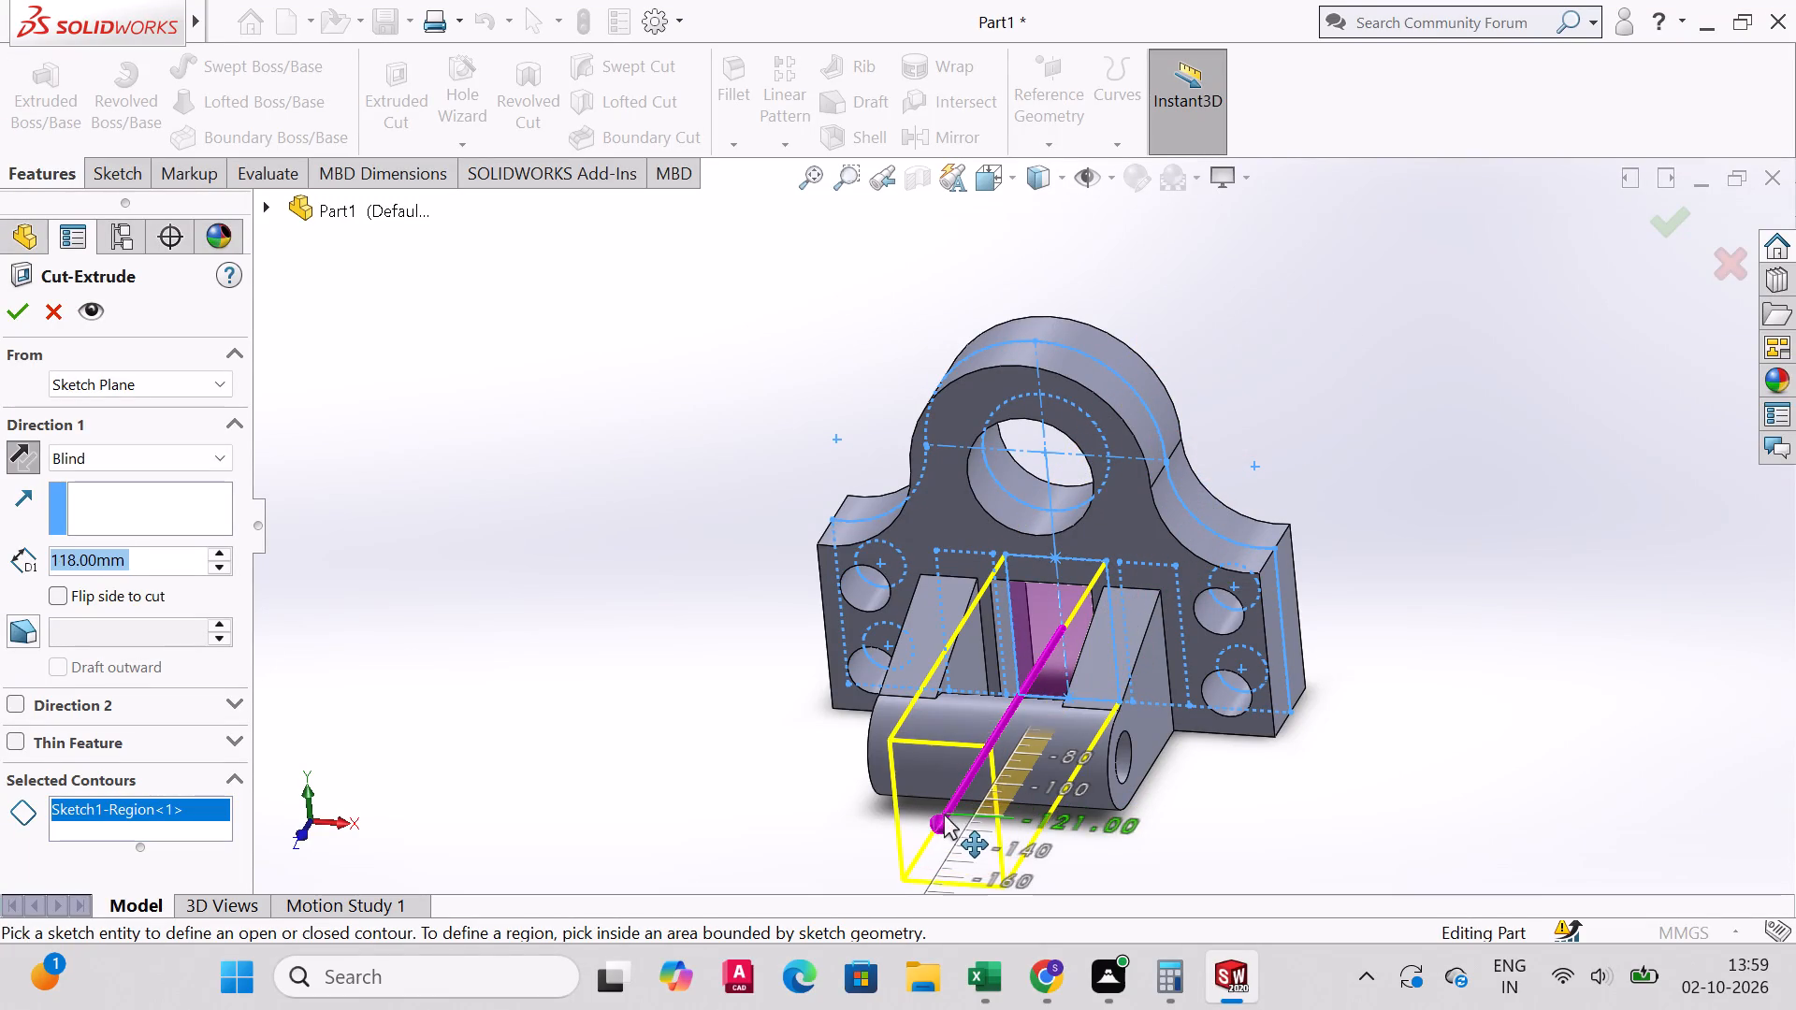
left_click_drag(944, 814, 929, 828)
left_click(19, 317)
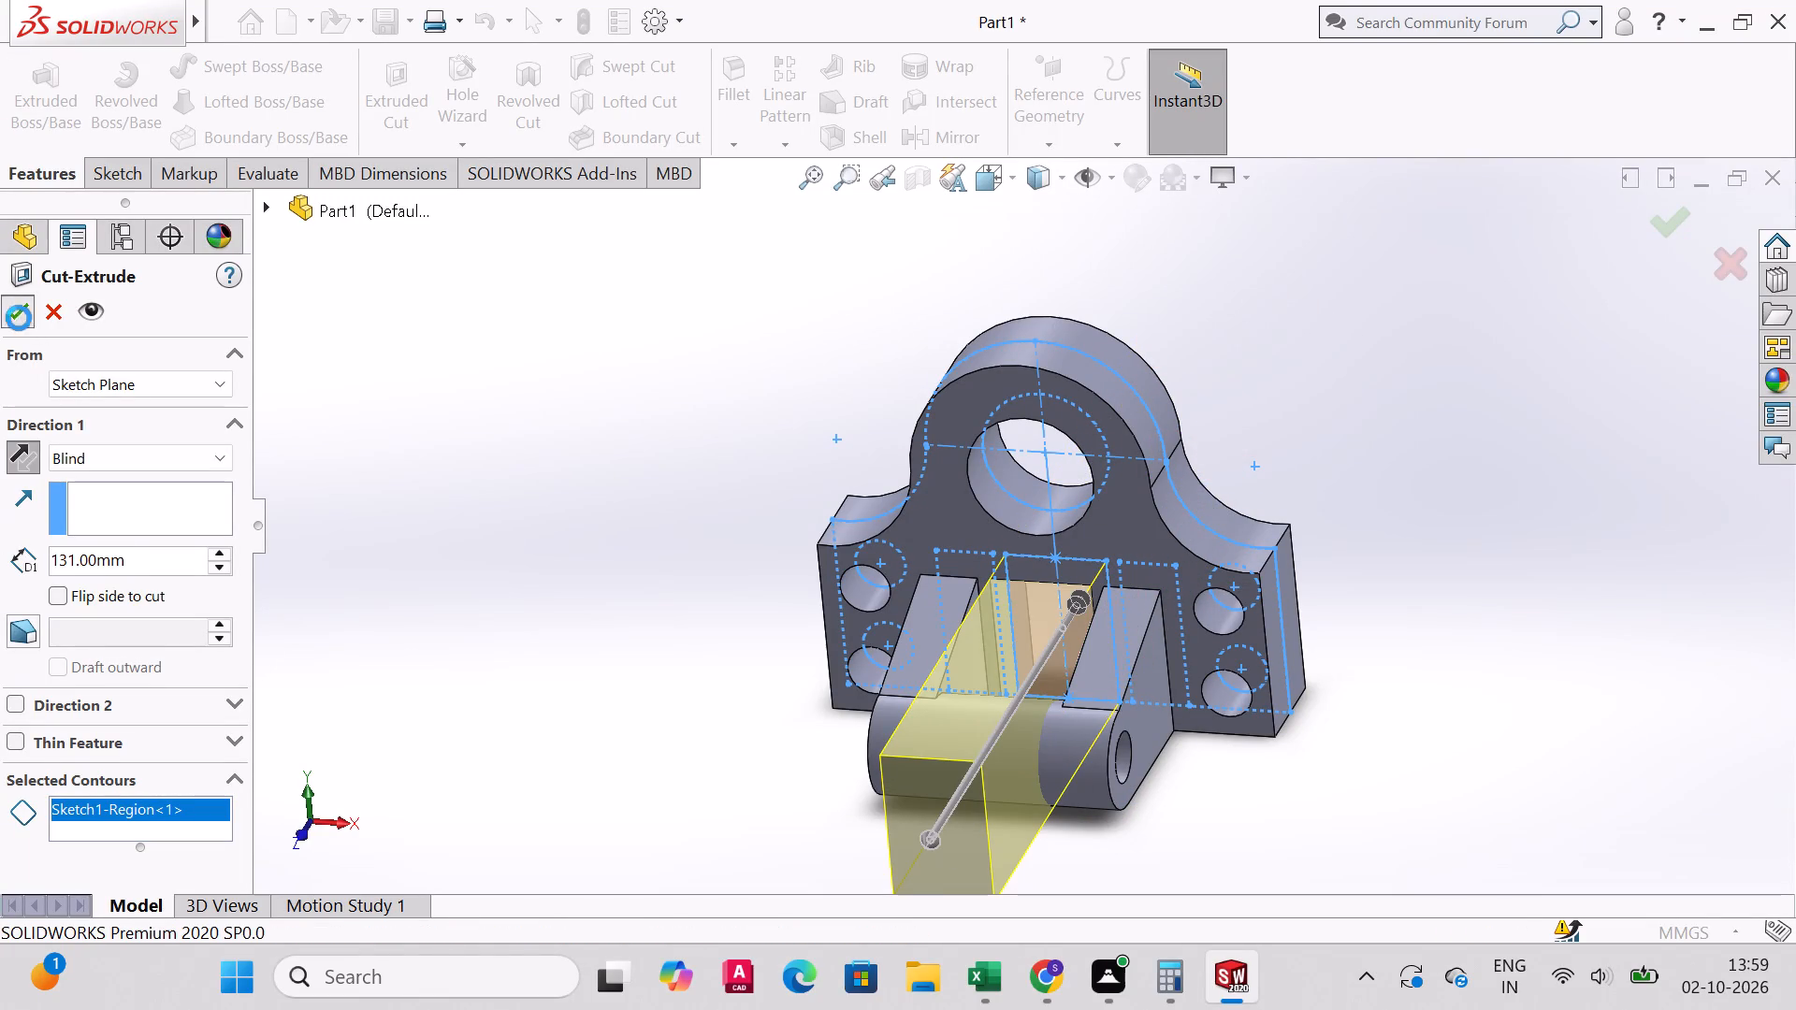
Start another extruded cut with a new sketch on the plate's front face beside the lugs.
middle_click_drag(1137, 782, 1199, 693)
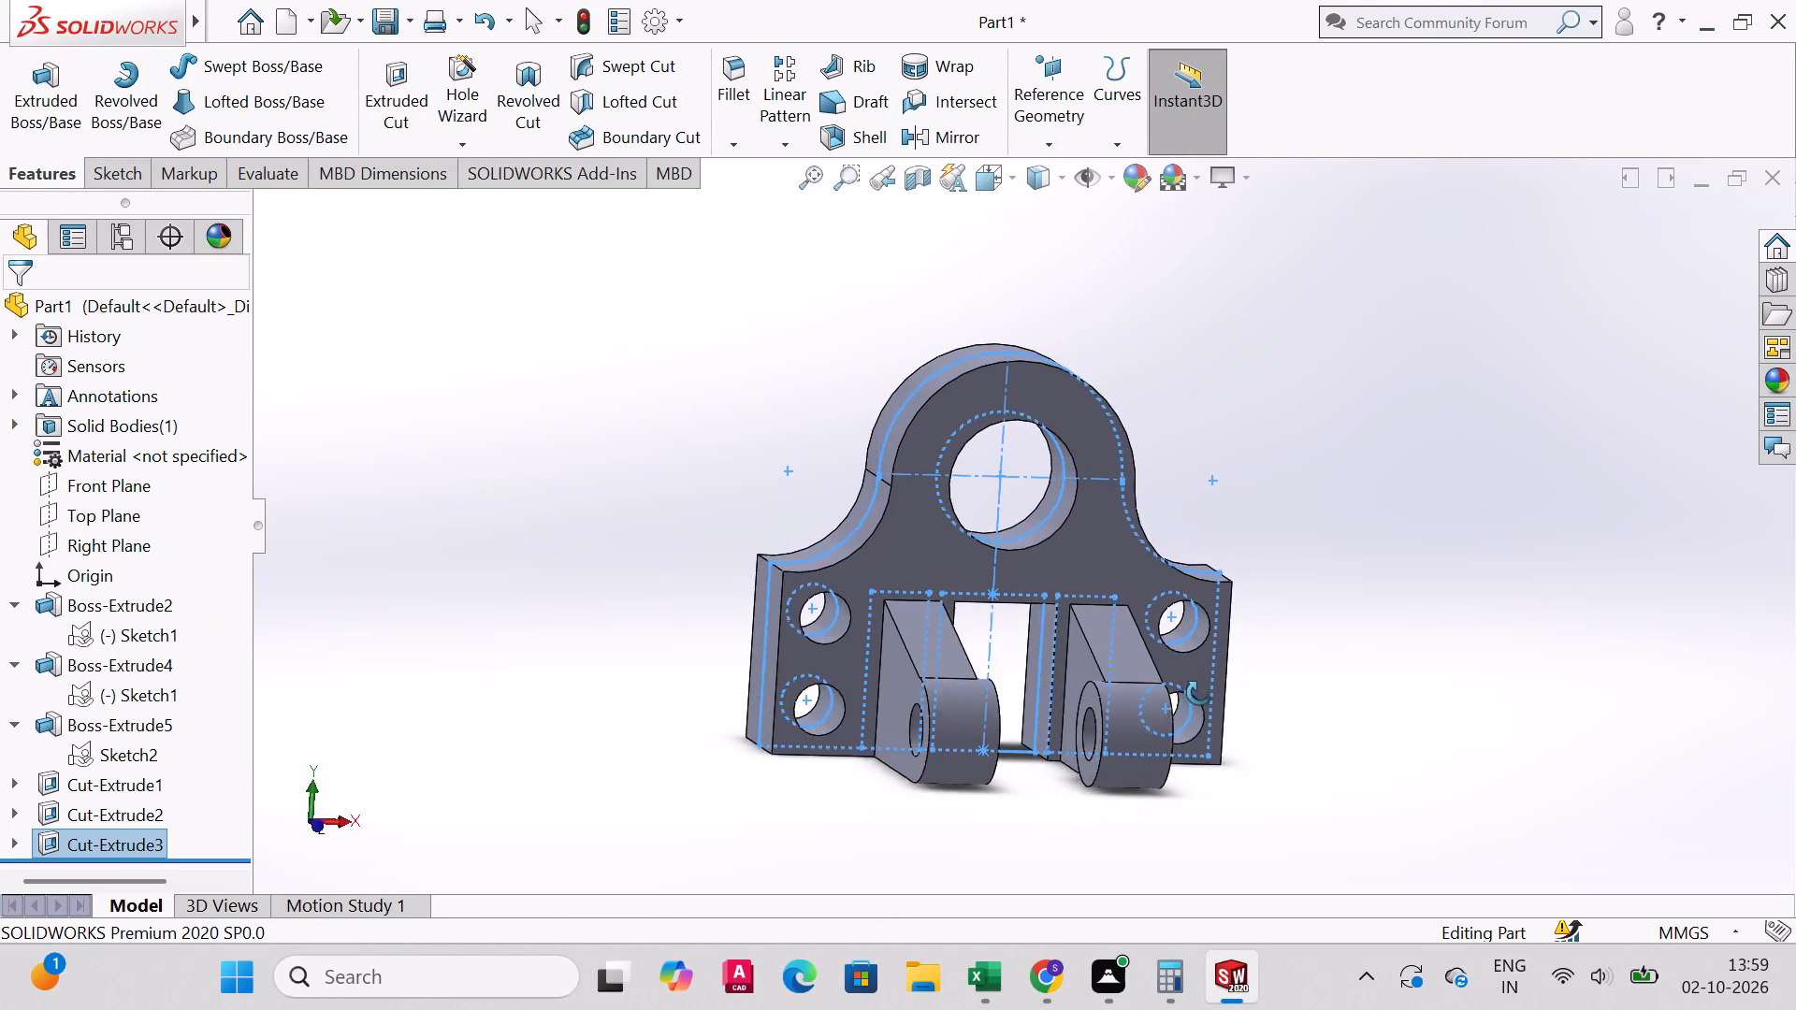
middle_click_drag(1199, 693, 1129, 827)
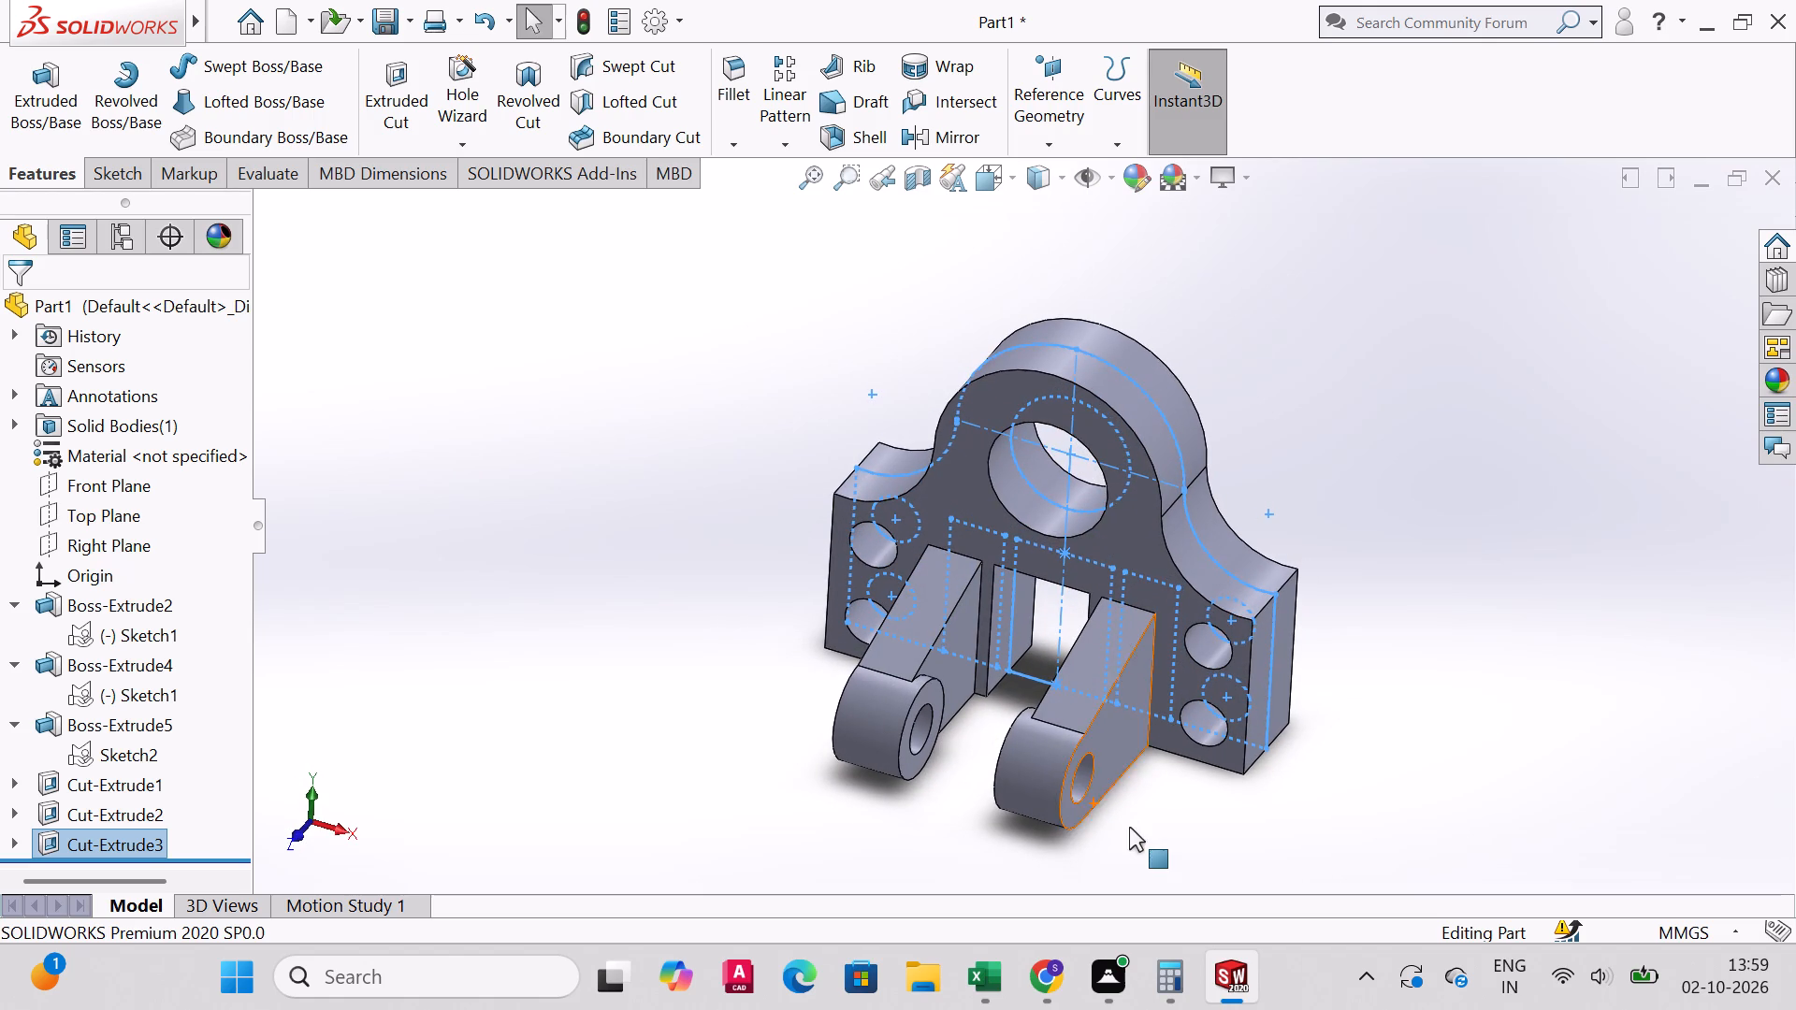
middle_click_drag(927, 744, 969, 771)
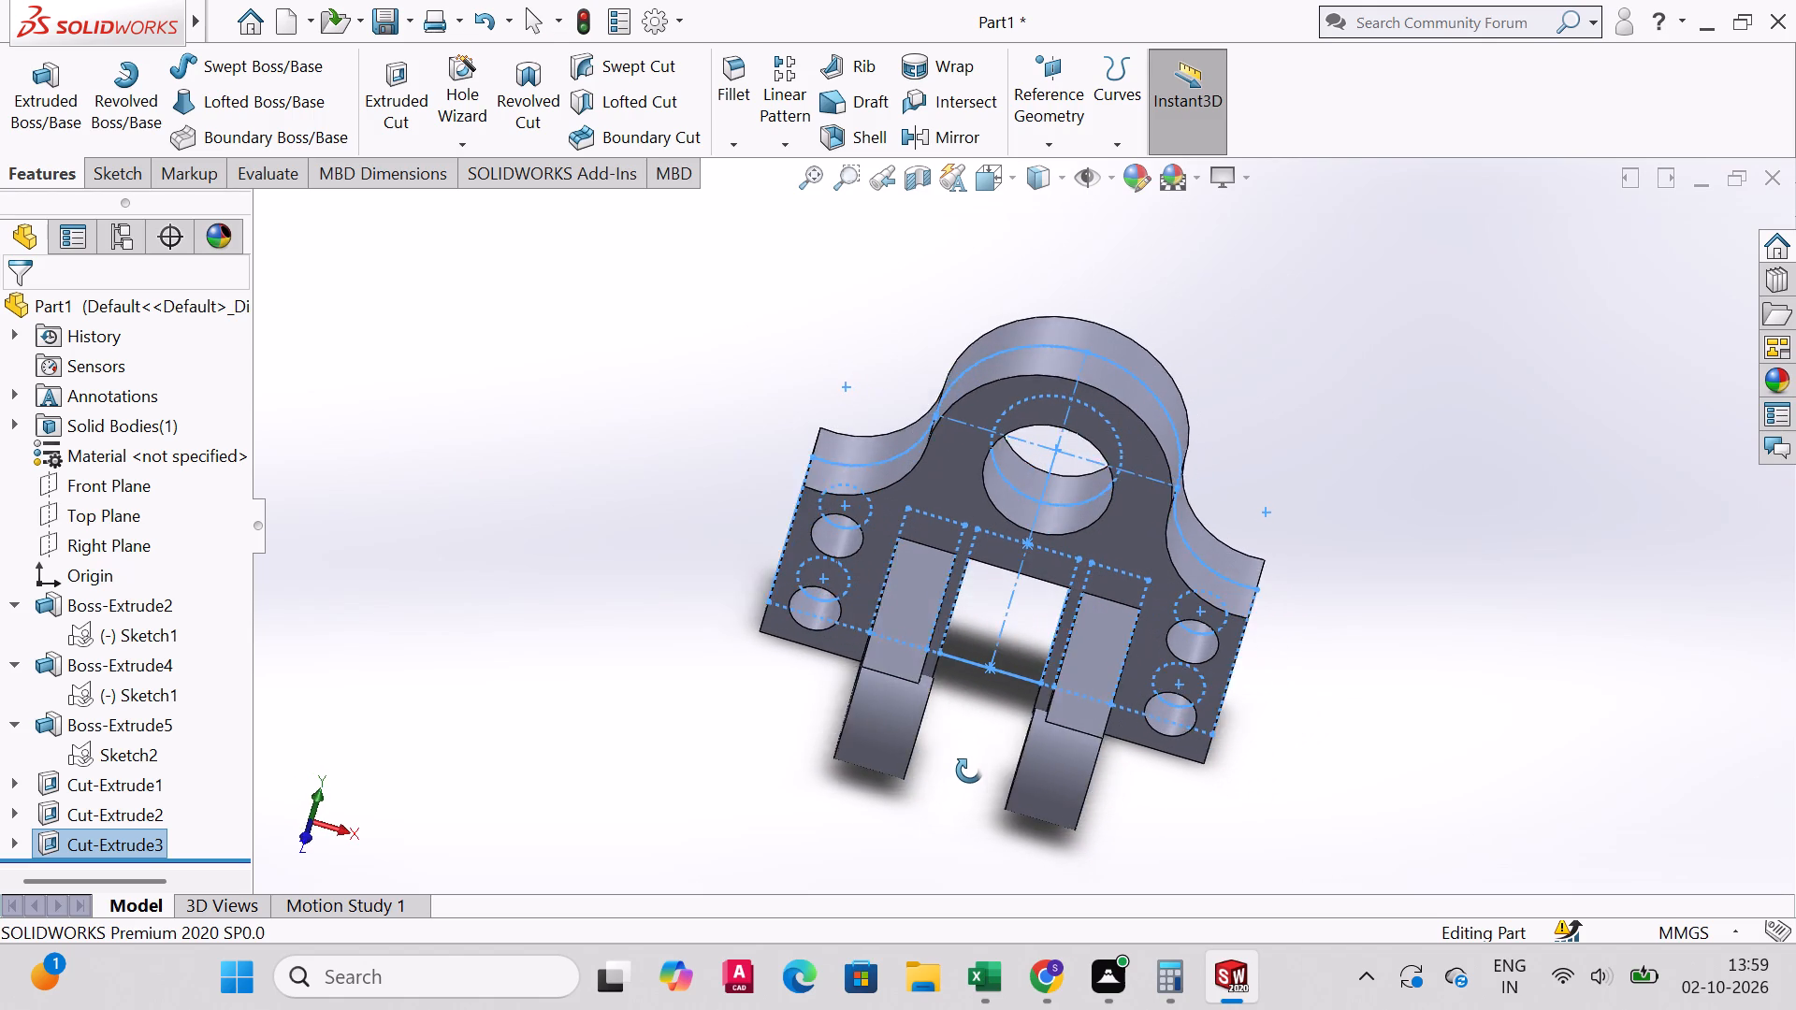
middle_click_drag(969, 771, 934, 766)
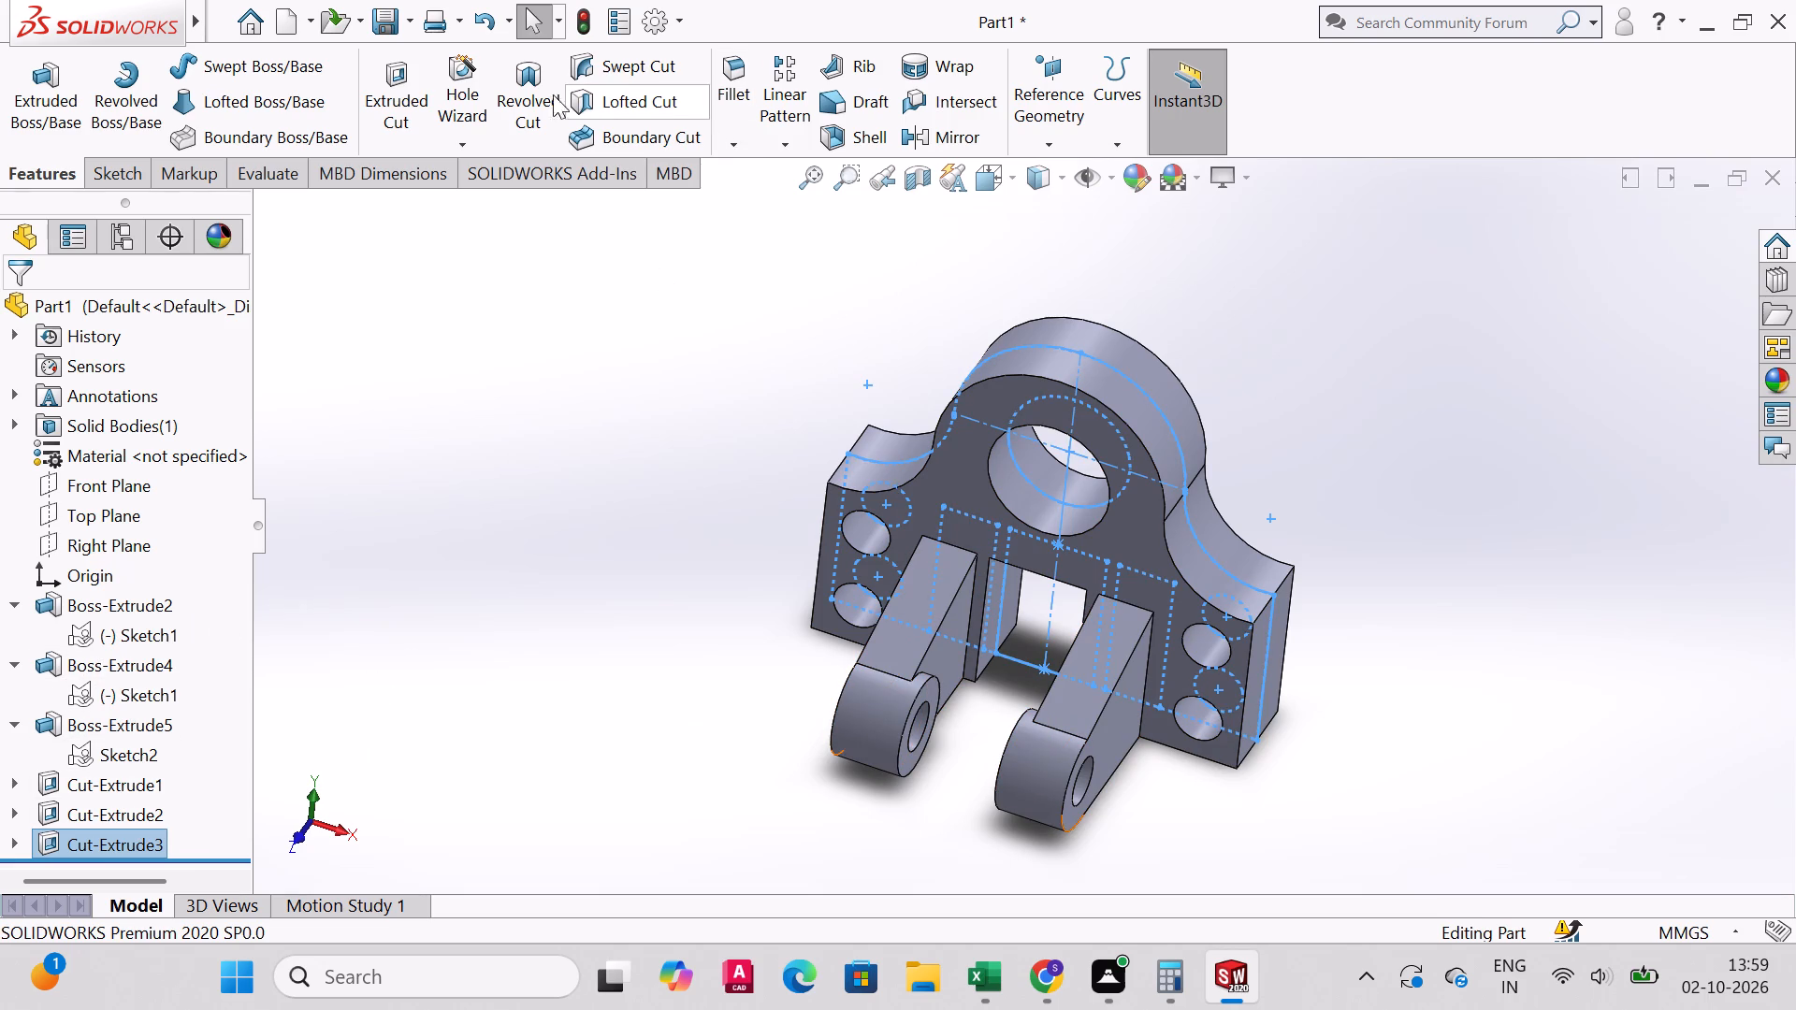
left_click(406, 69)
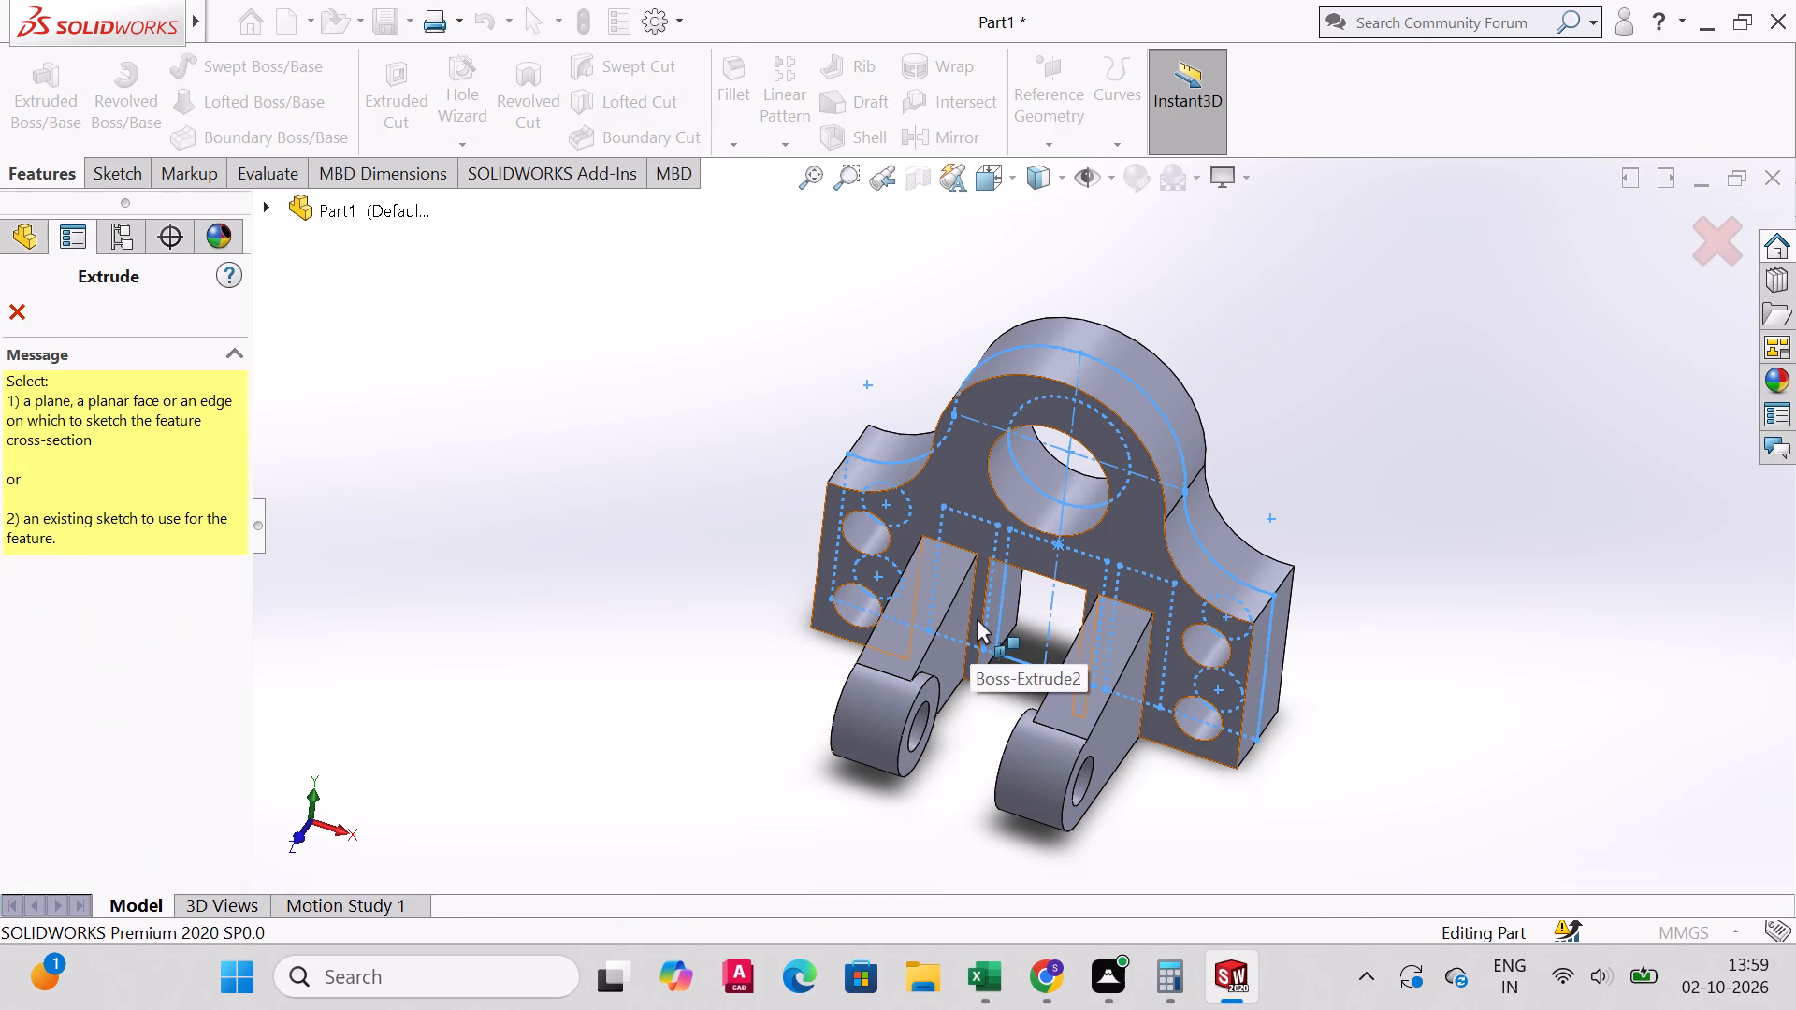
left_click(977, 618)
Examine the sketches belonging to each boss and cut feature, comparing the plate profile sketch with the lug side-profile sketch.
scroll(140, 673, "down", 3)
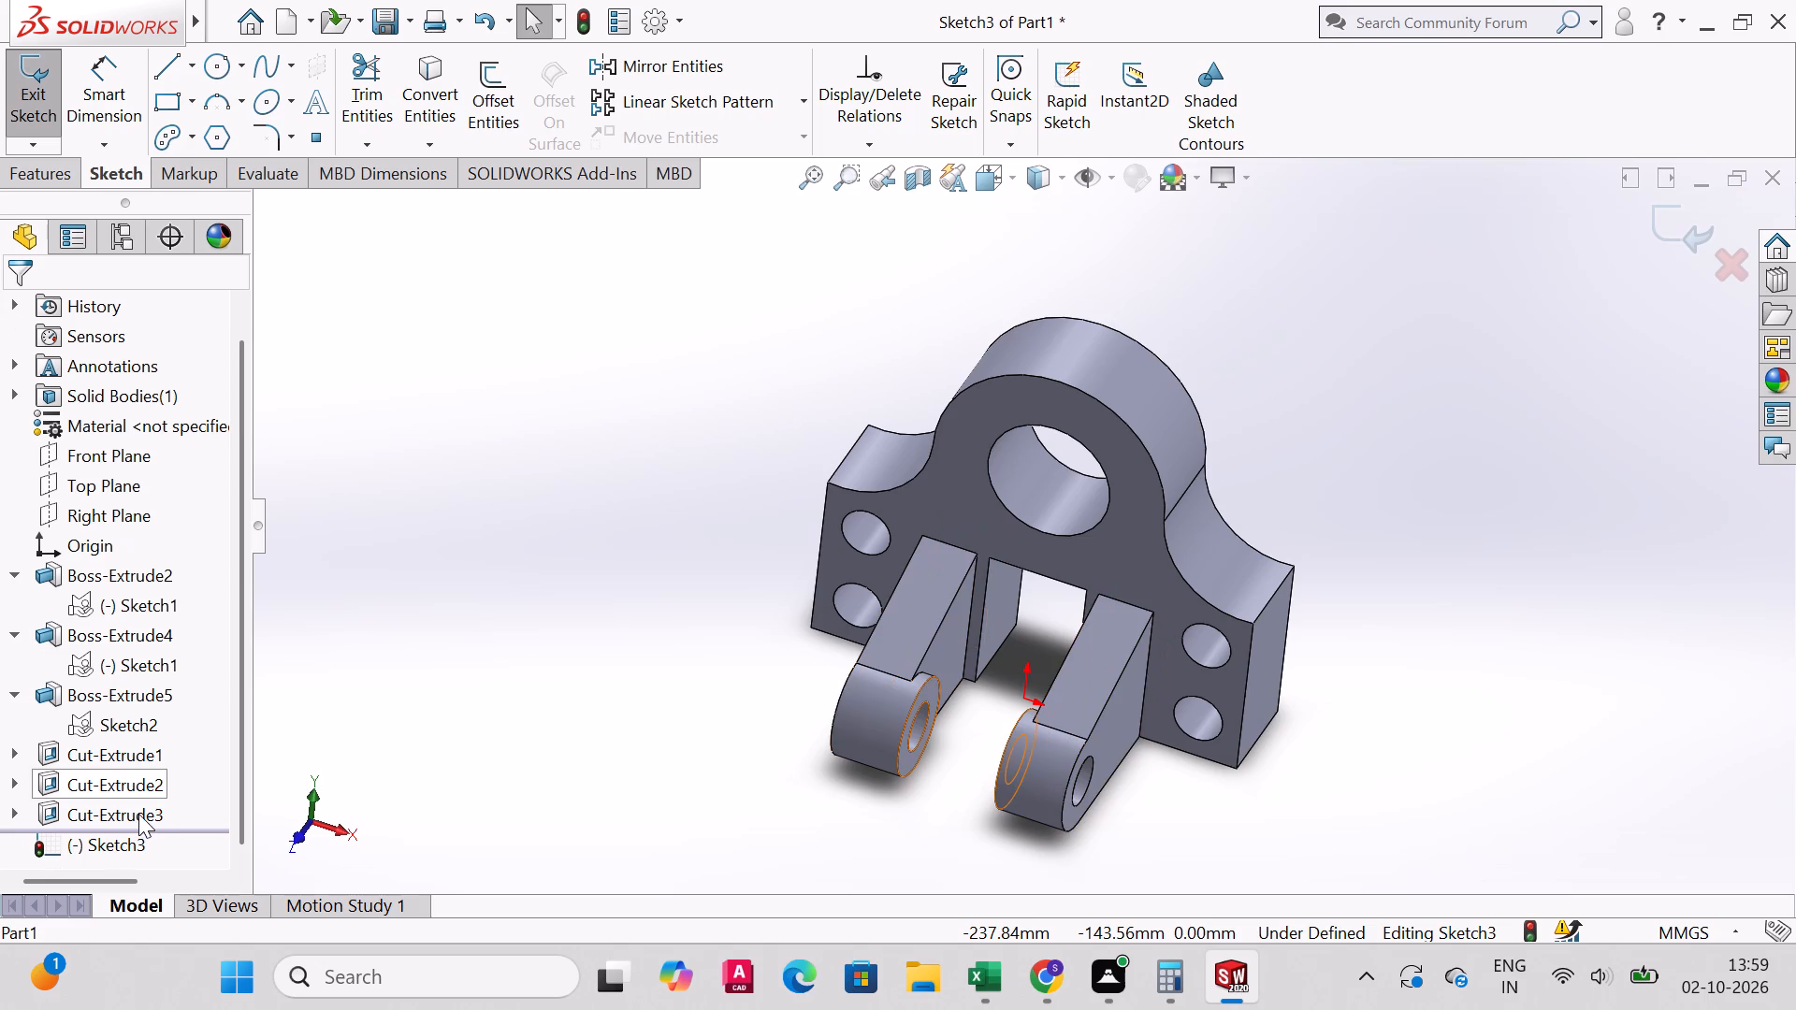
left_click(138, 819)
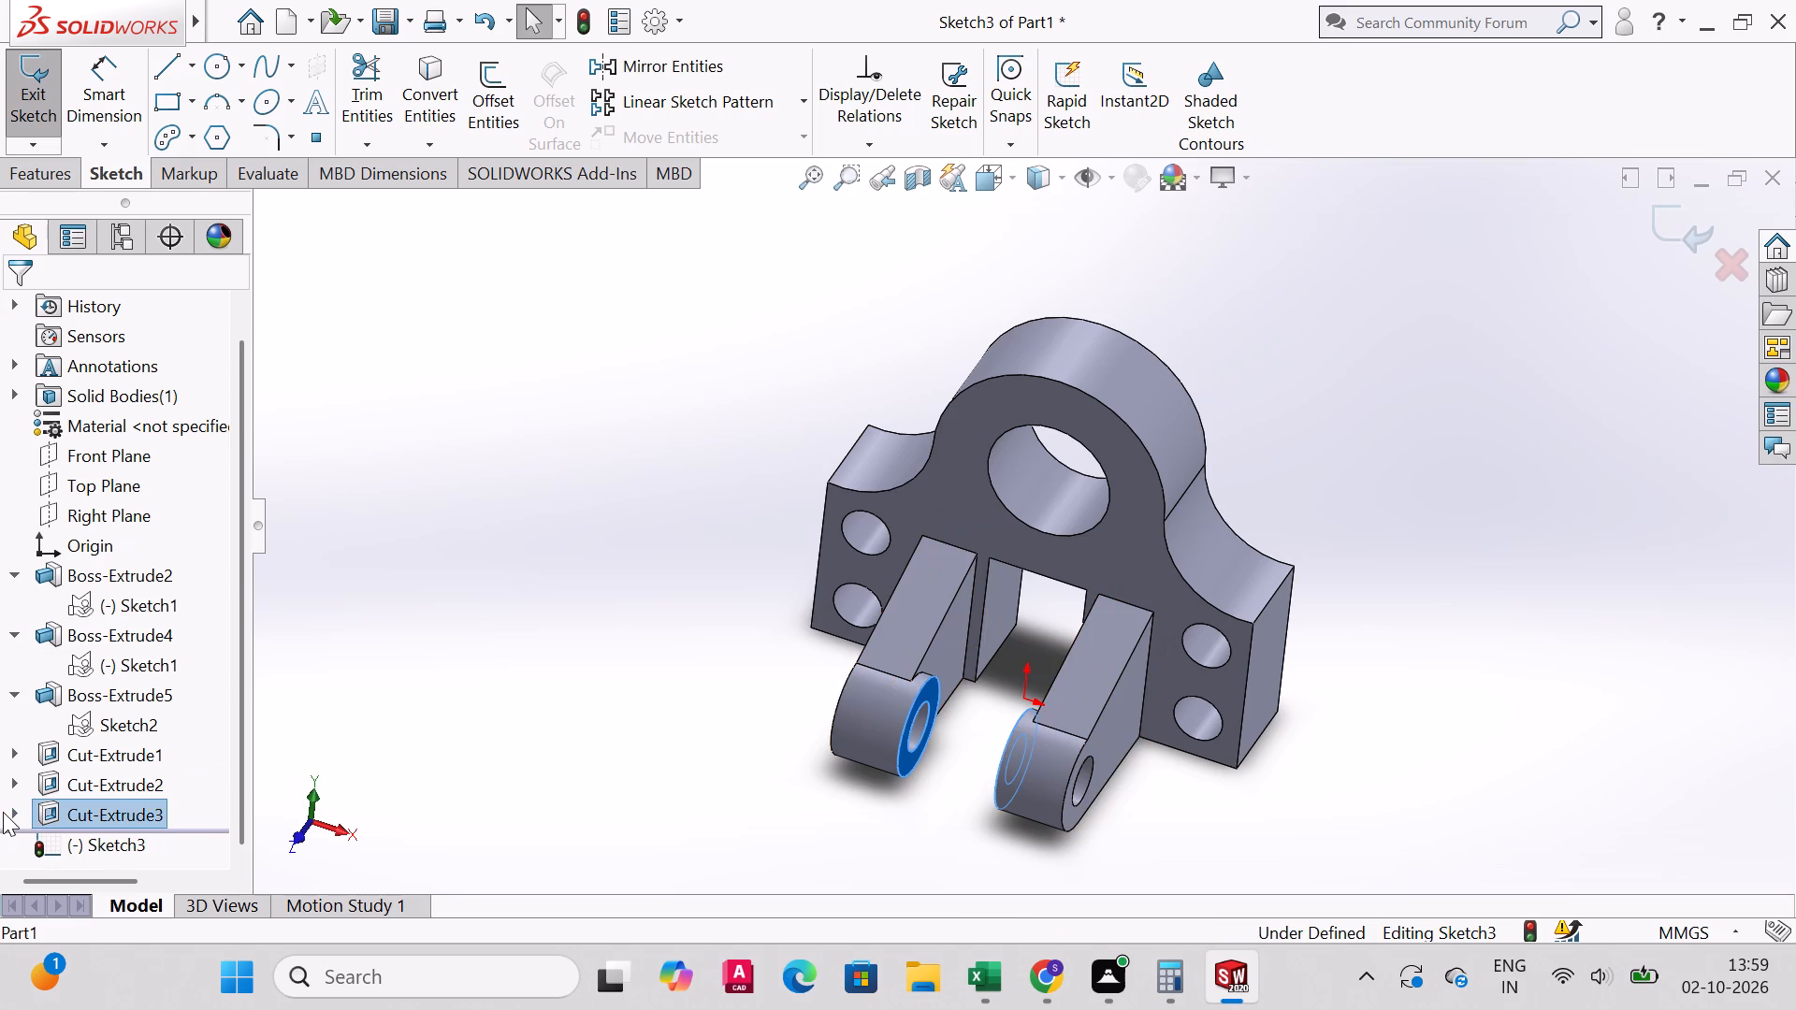
left_click(8, 812)
scroll(132, 756, "down", 2)
left_click(128, 813)
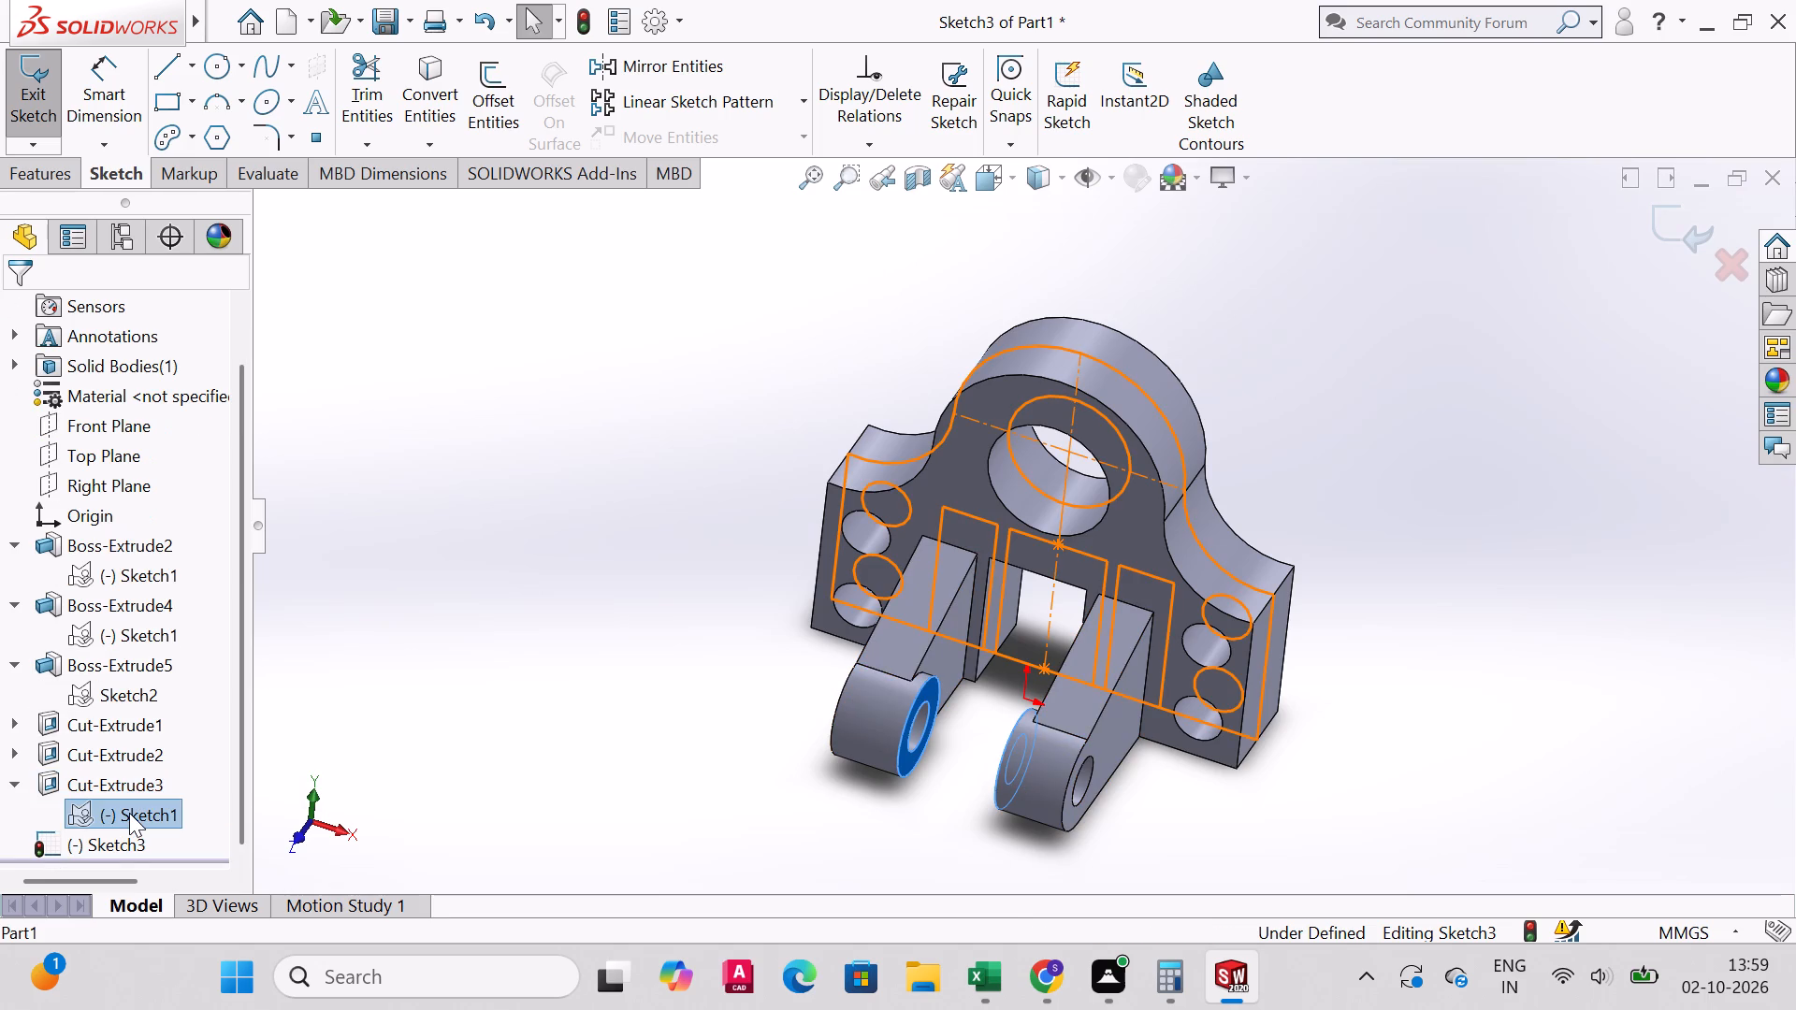
left_click(13, 755)
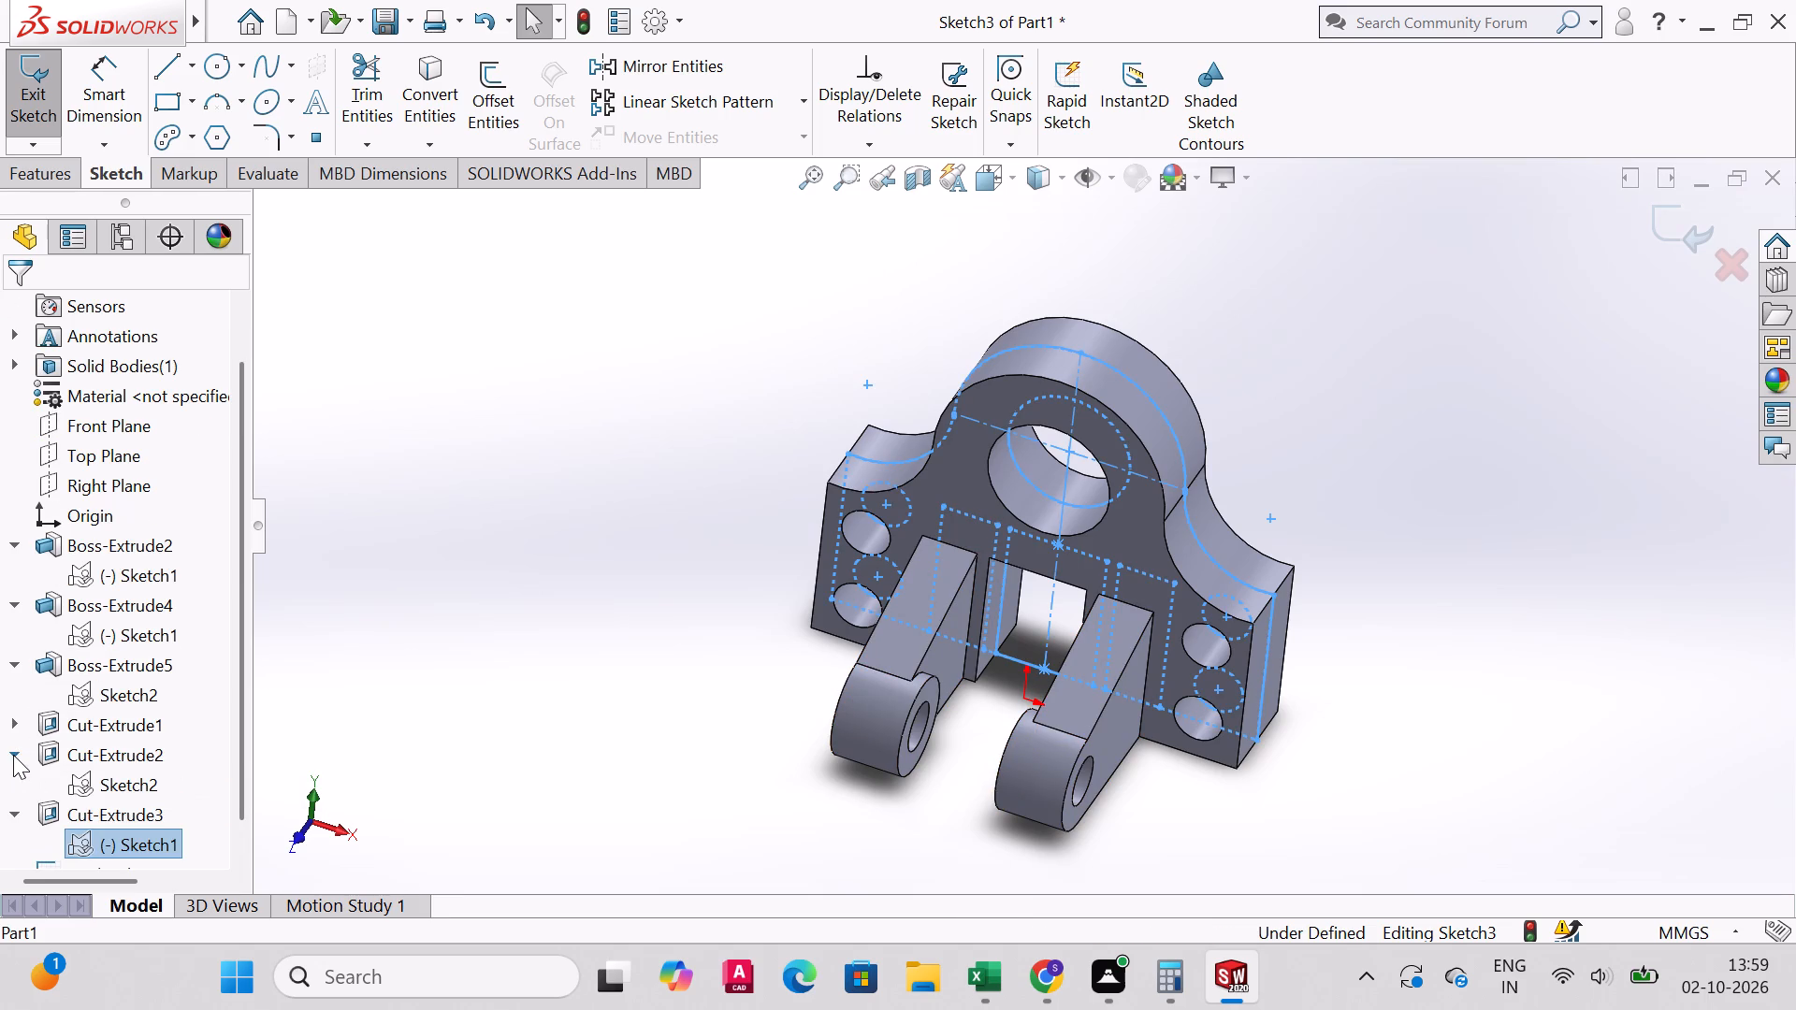
left_click(109, 793)
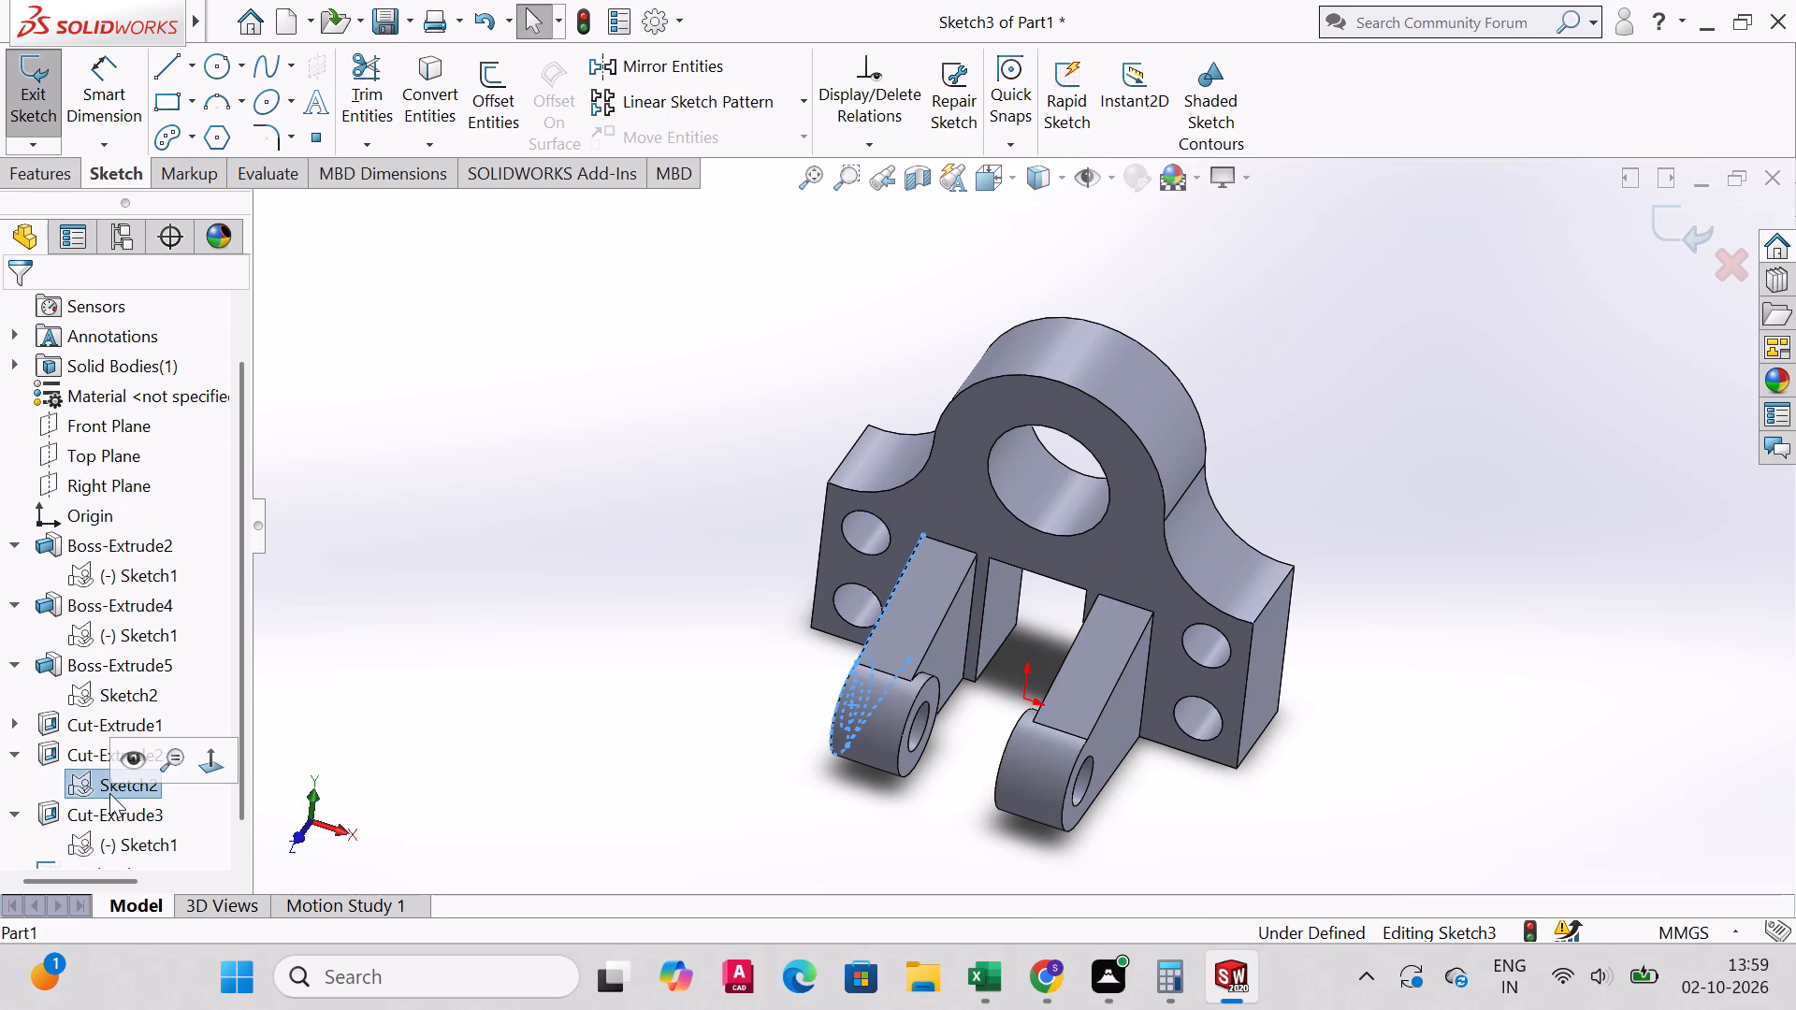
left_click(18, 722)
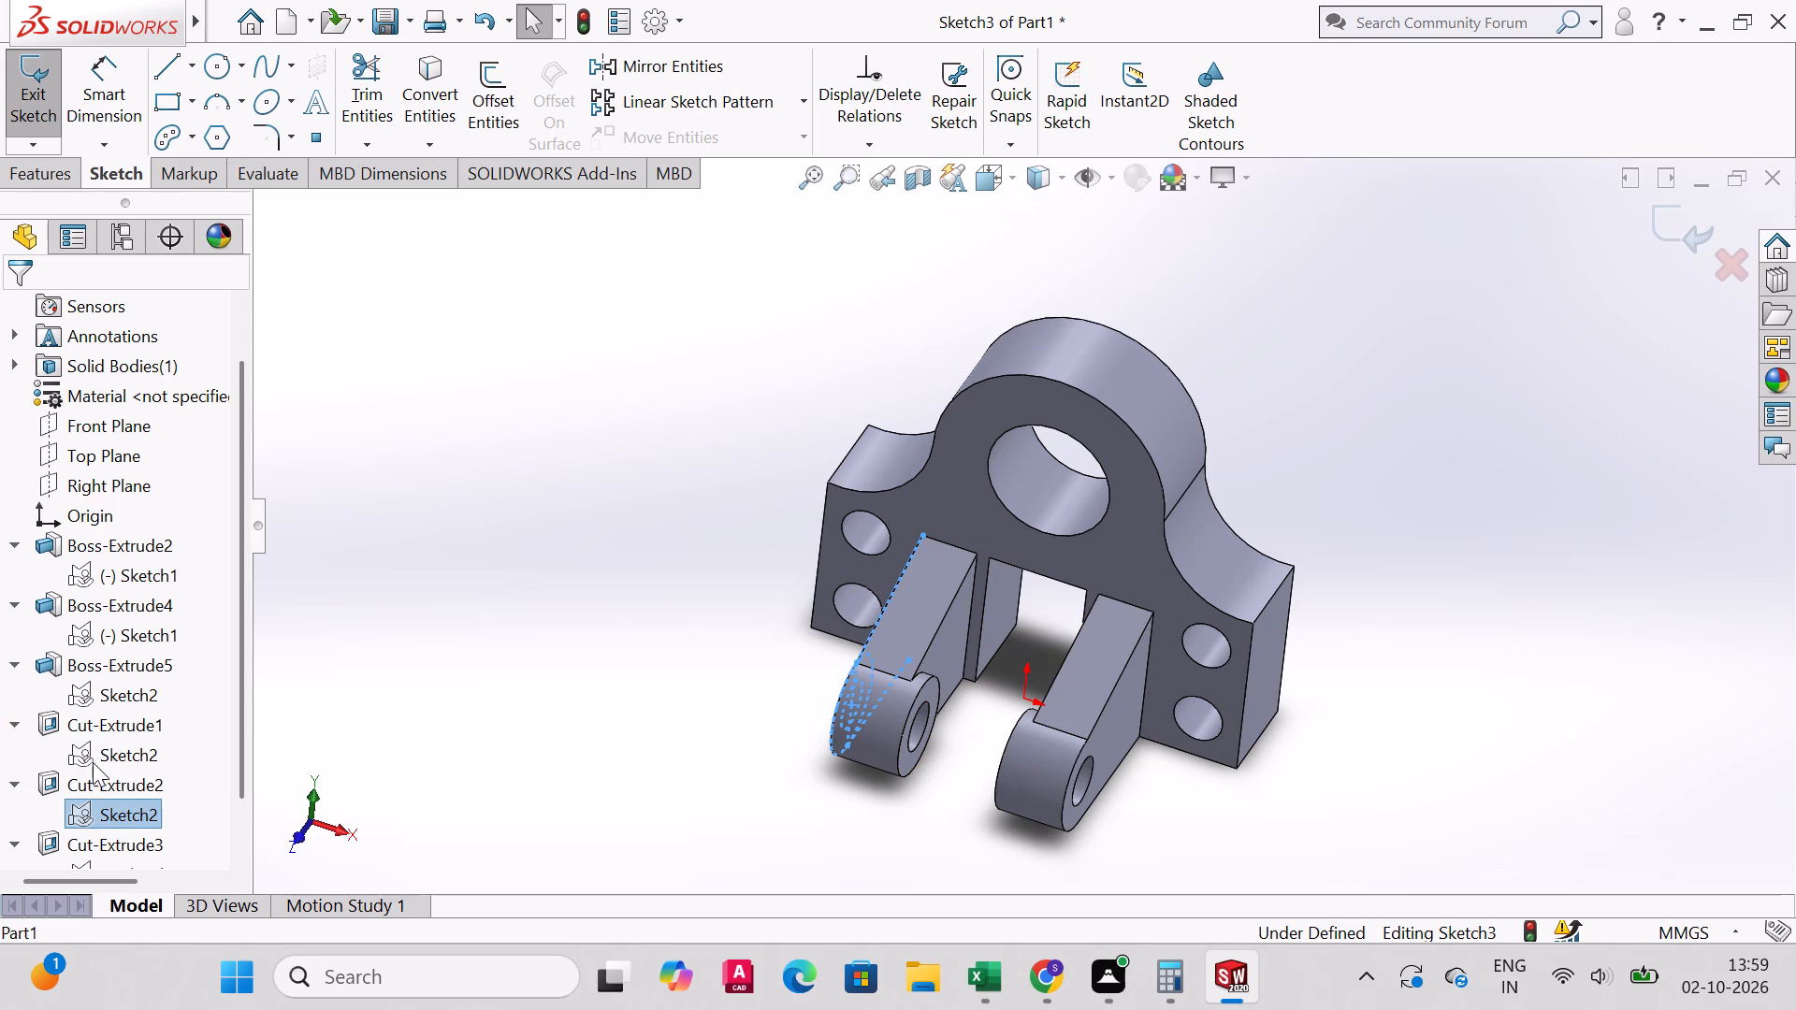
left_click(95, 762)
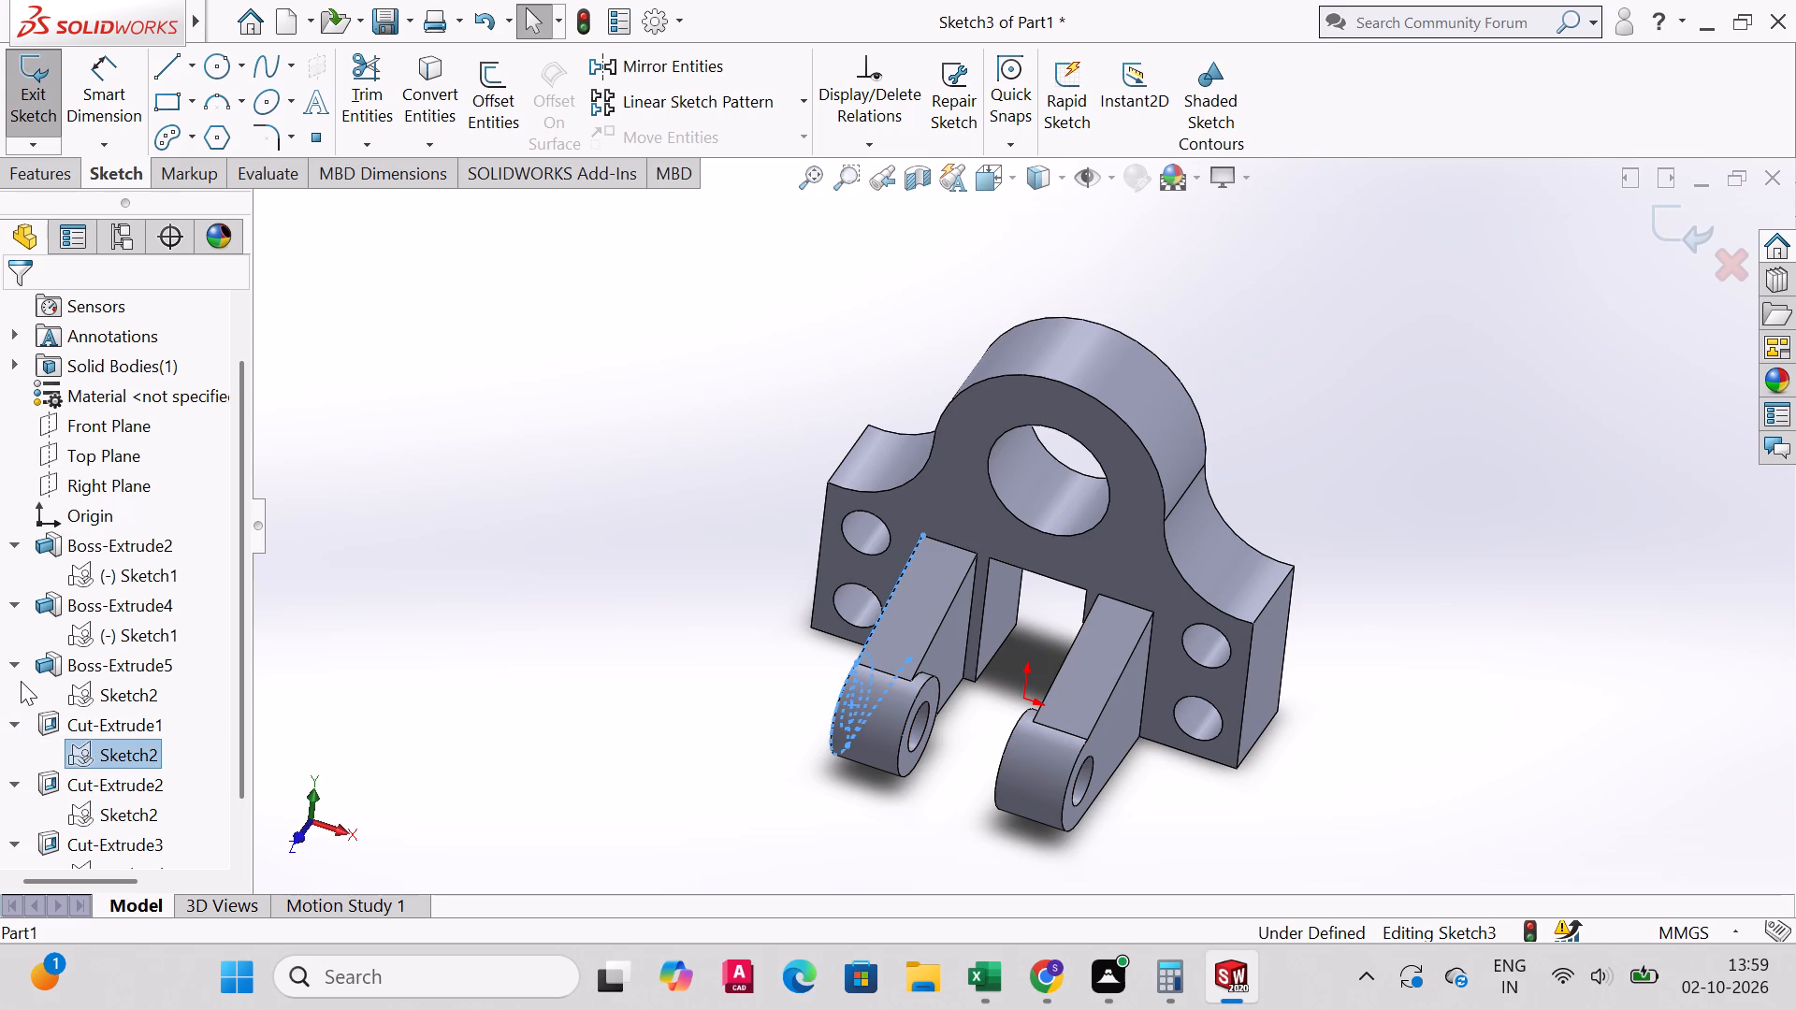
left_click(141, 691)
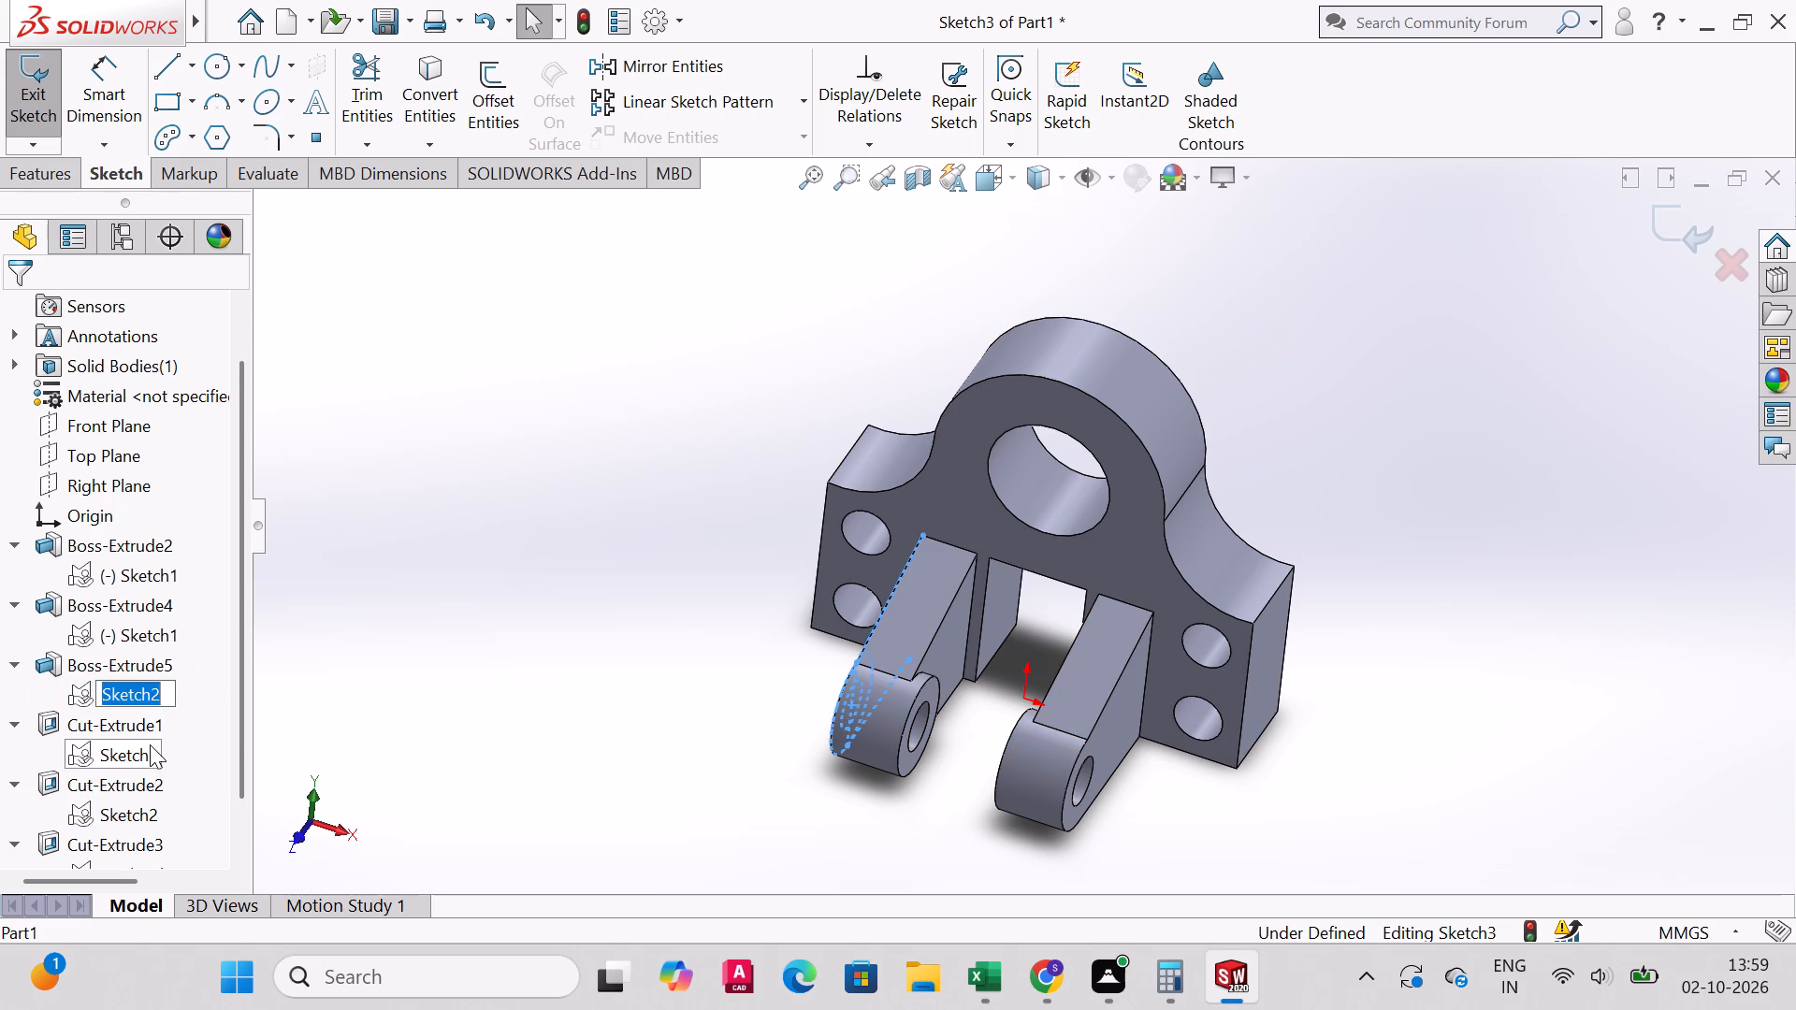
left_click(138, 760)
left_click(148, 632)
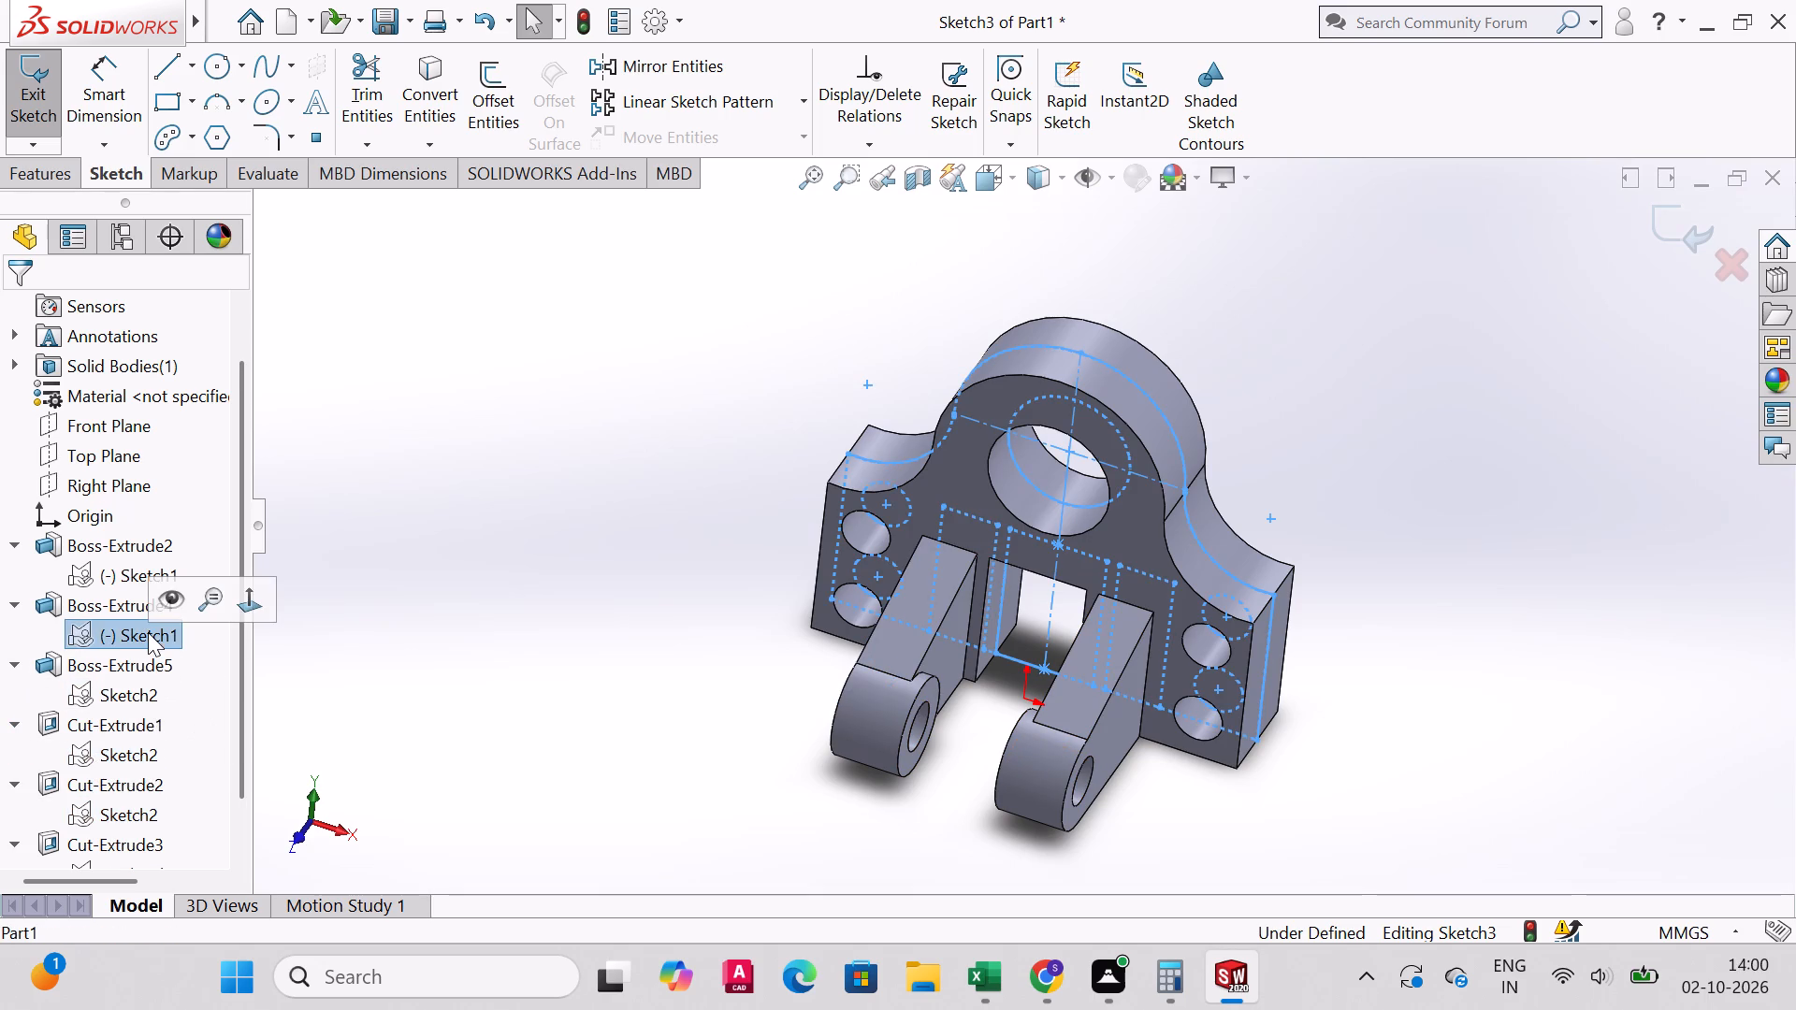
left_click(974, 613)
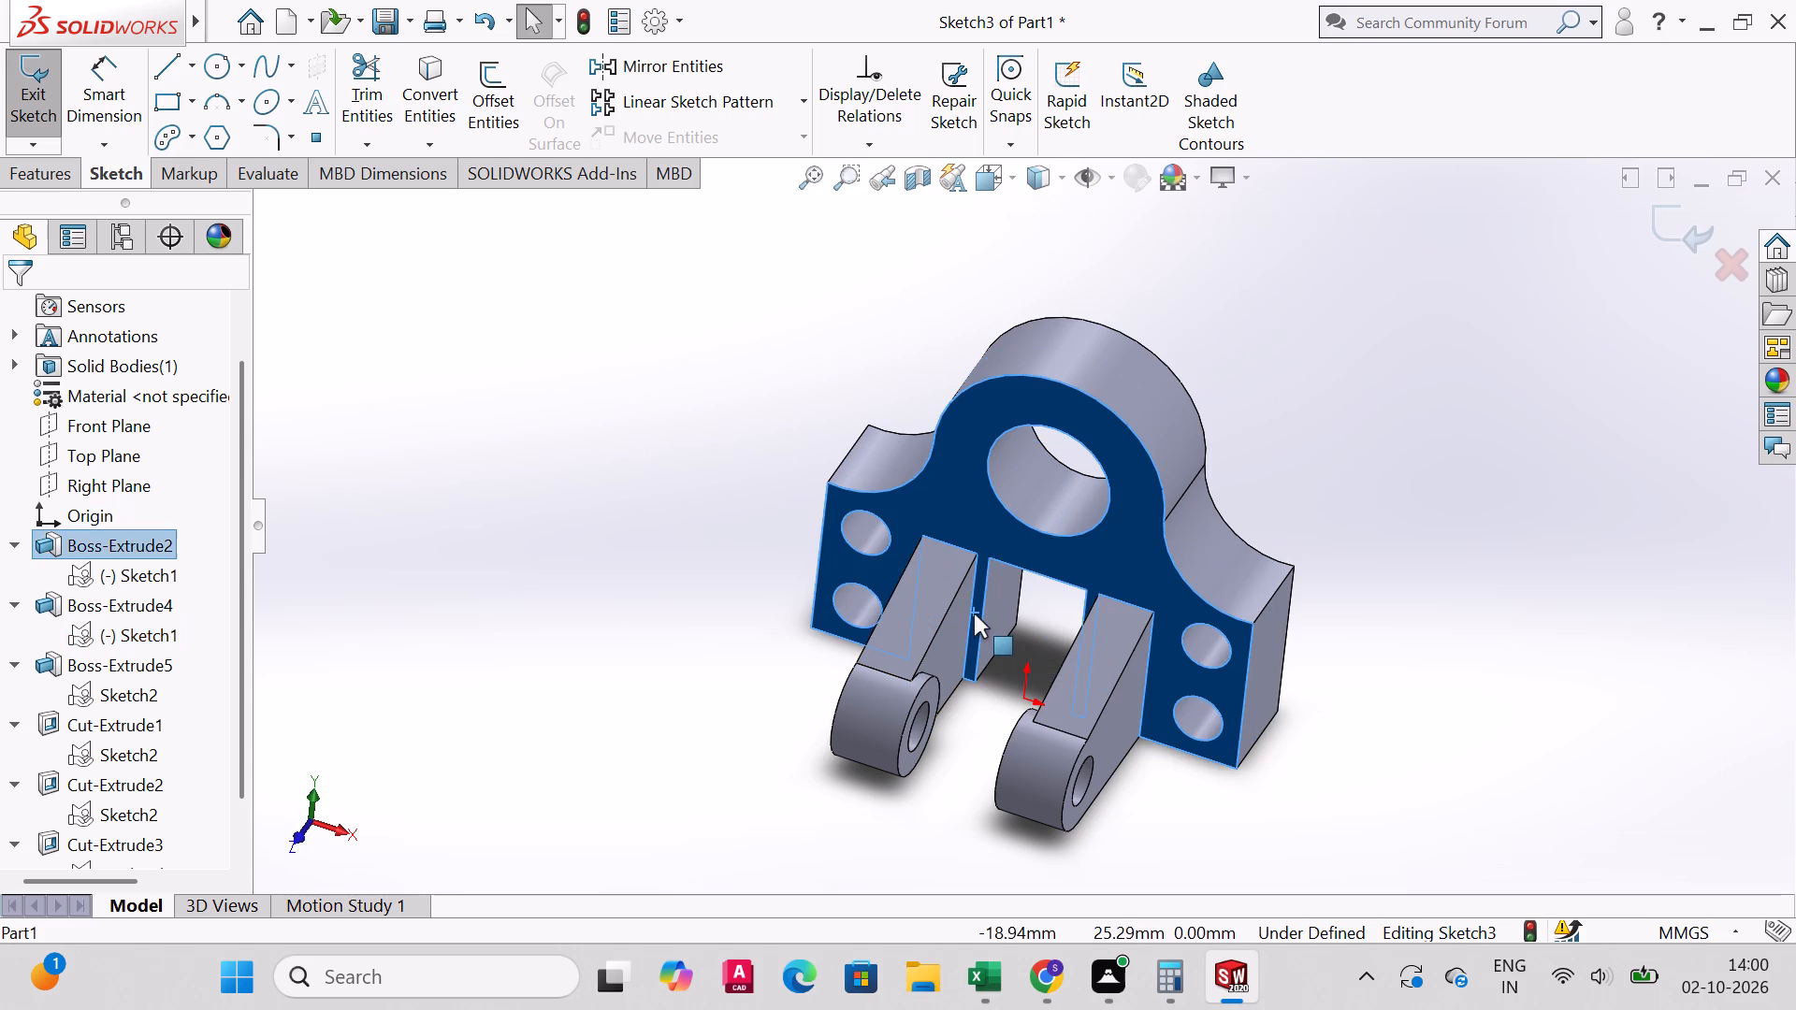
left_click(133, 743)
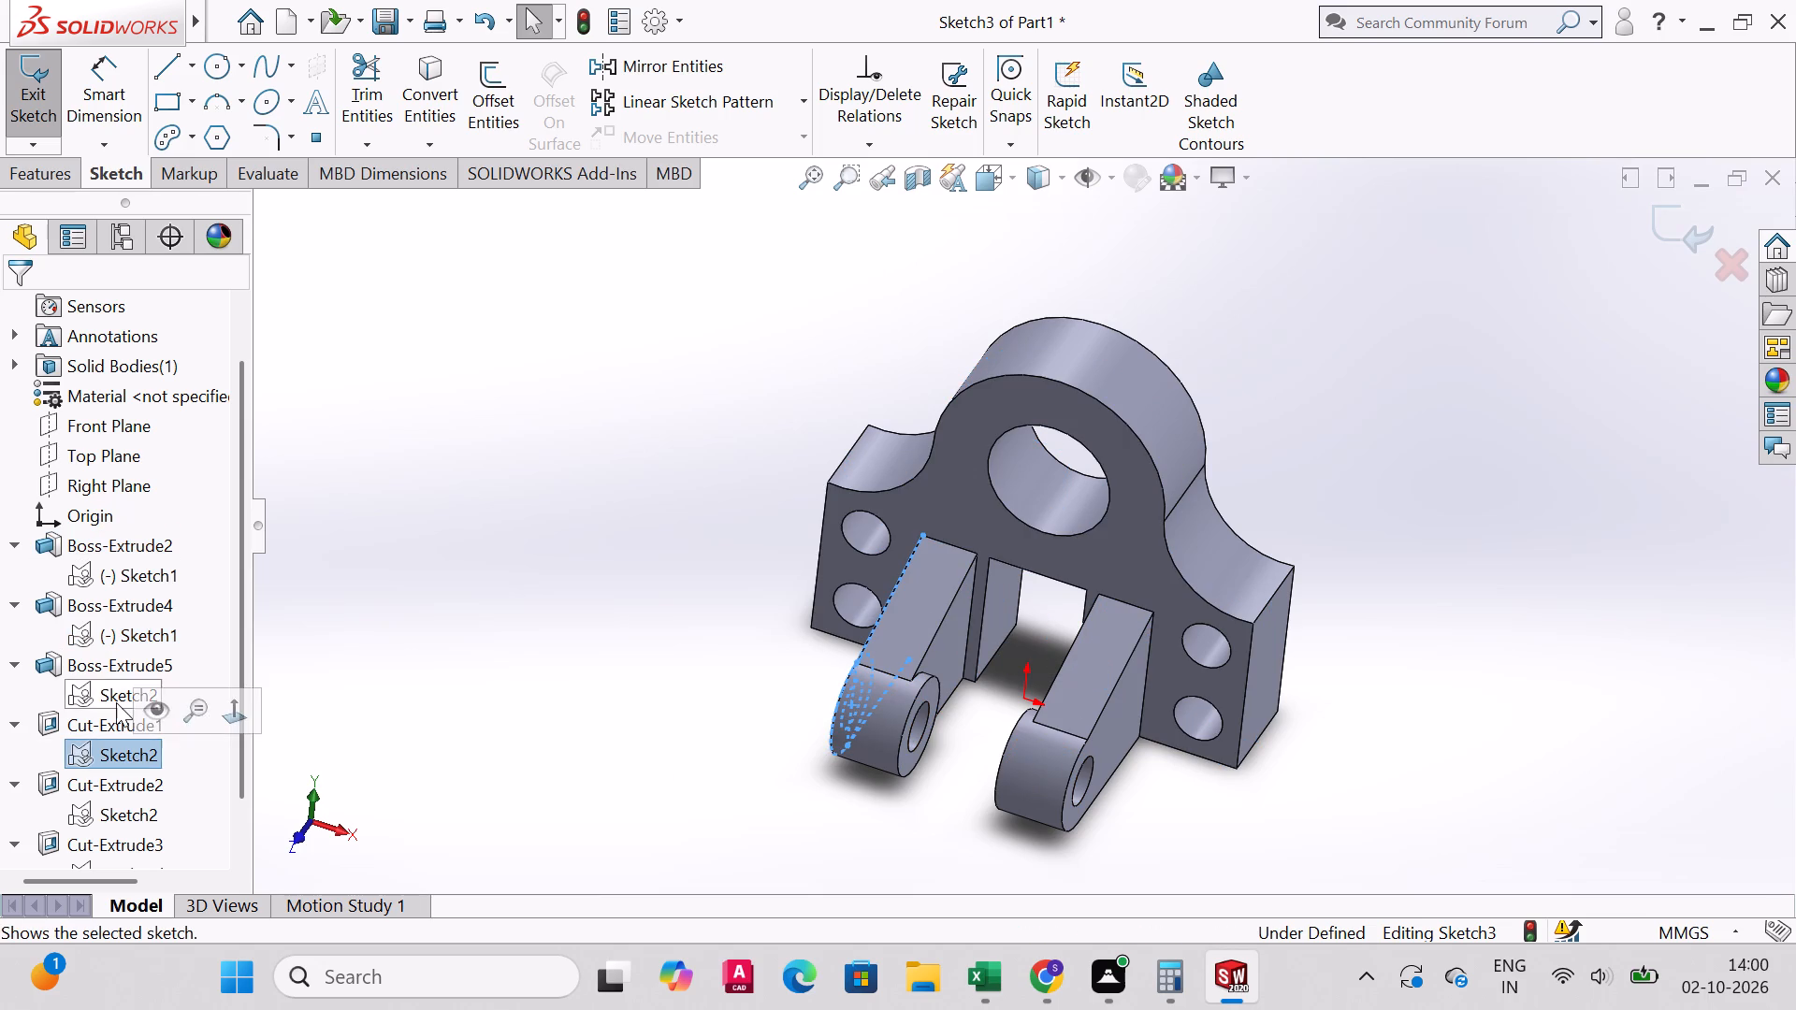
left_click(117, 700)
left_click(136, 625)
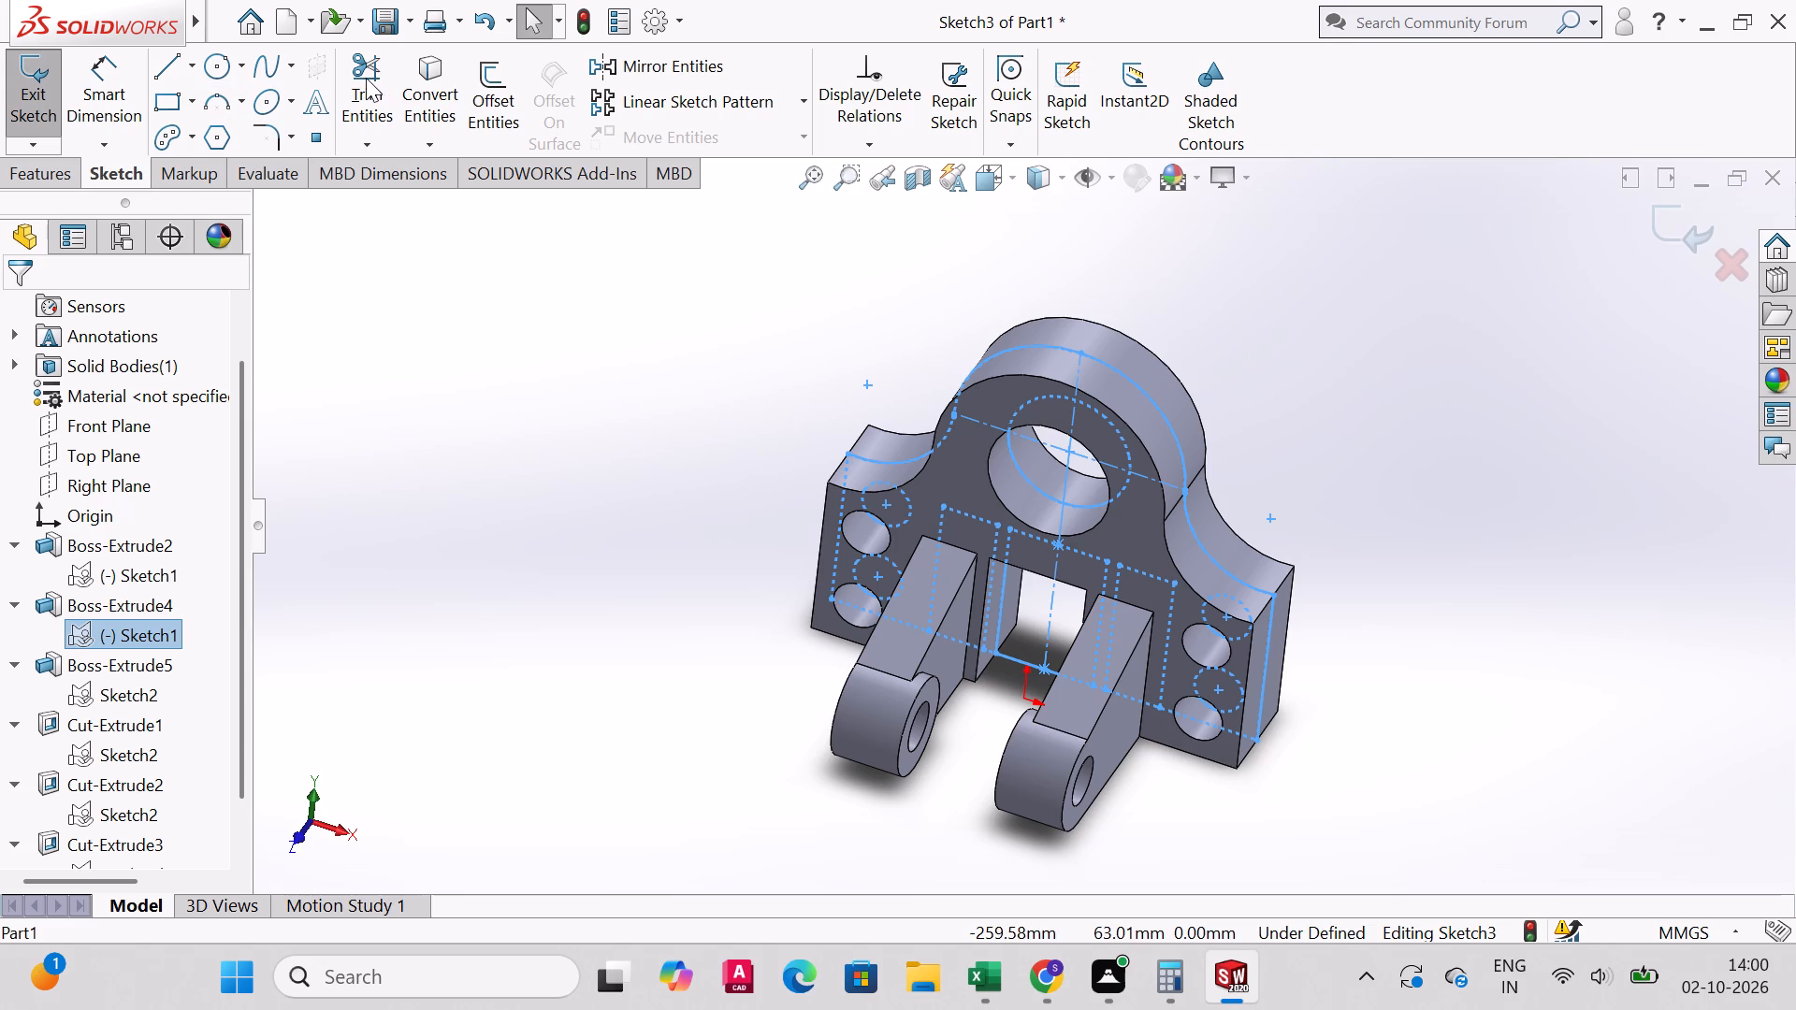
Exit the empty sketch on the plate's front face and abandon the extruded cut.
left_click(36, 93)
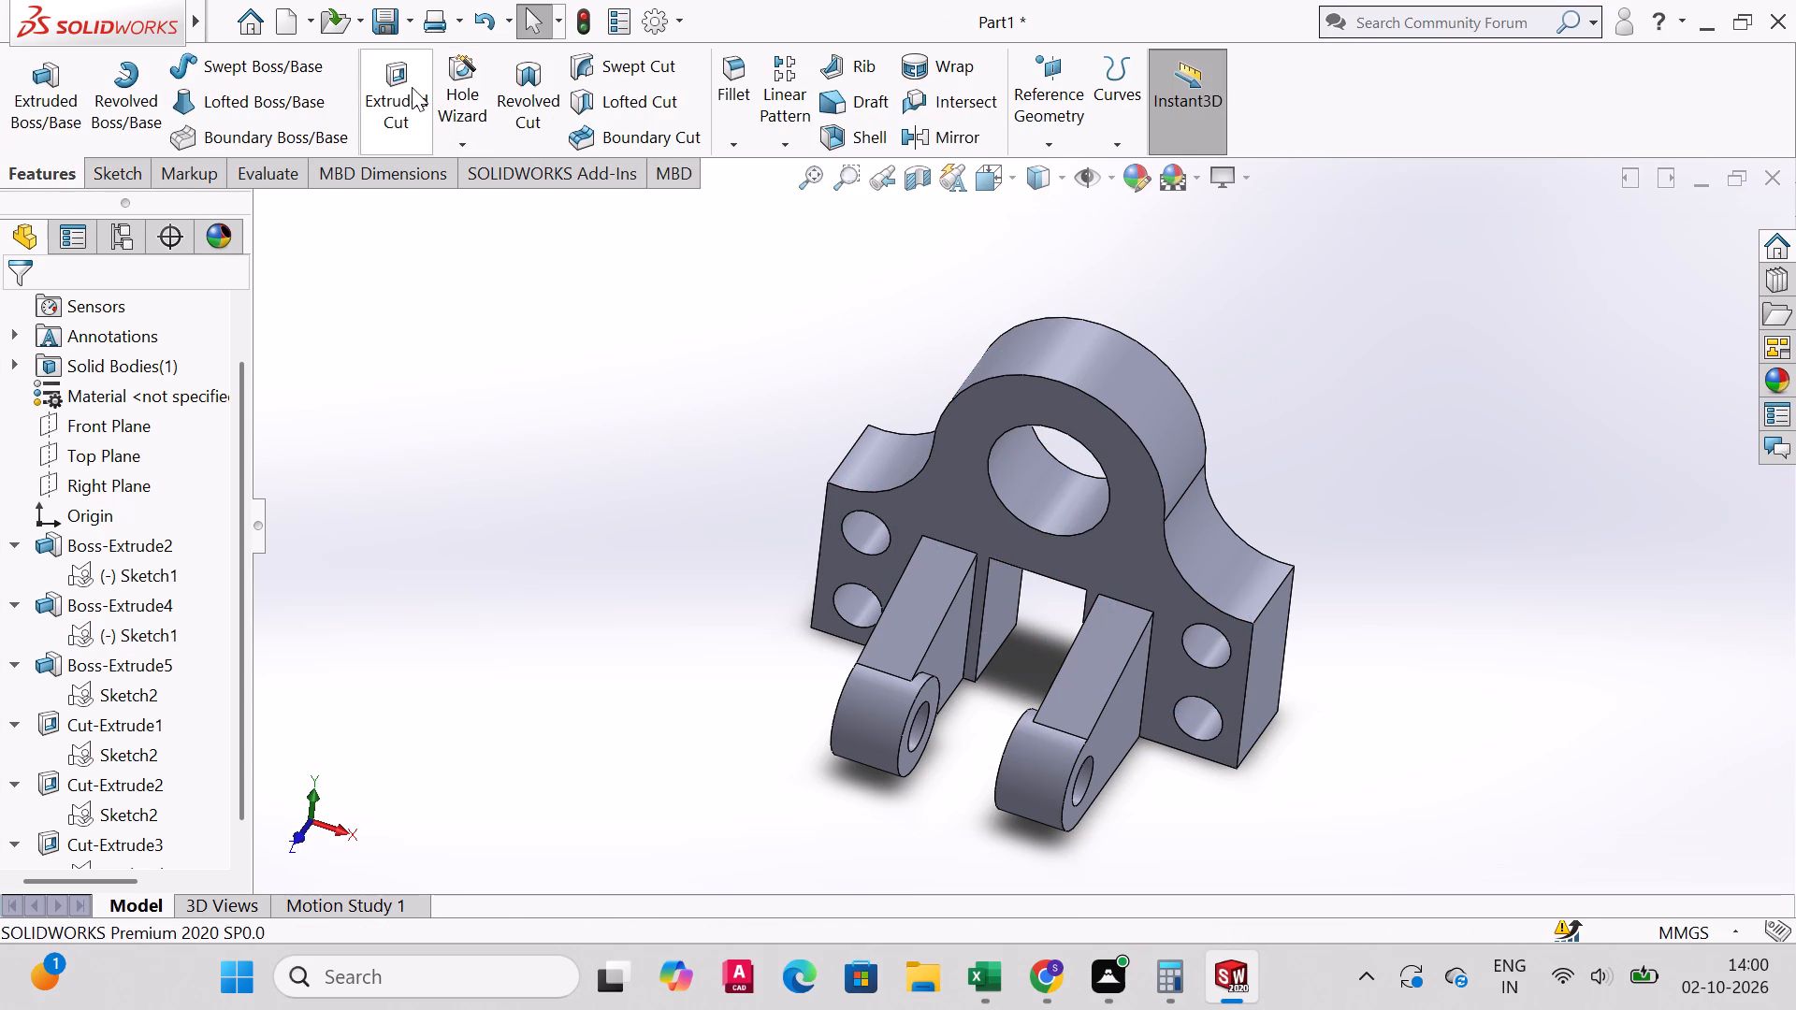
left_click(395, 94)
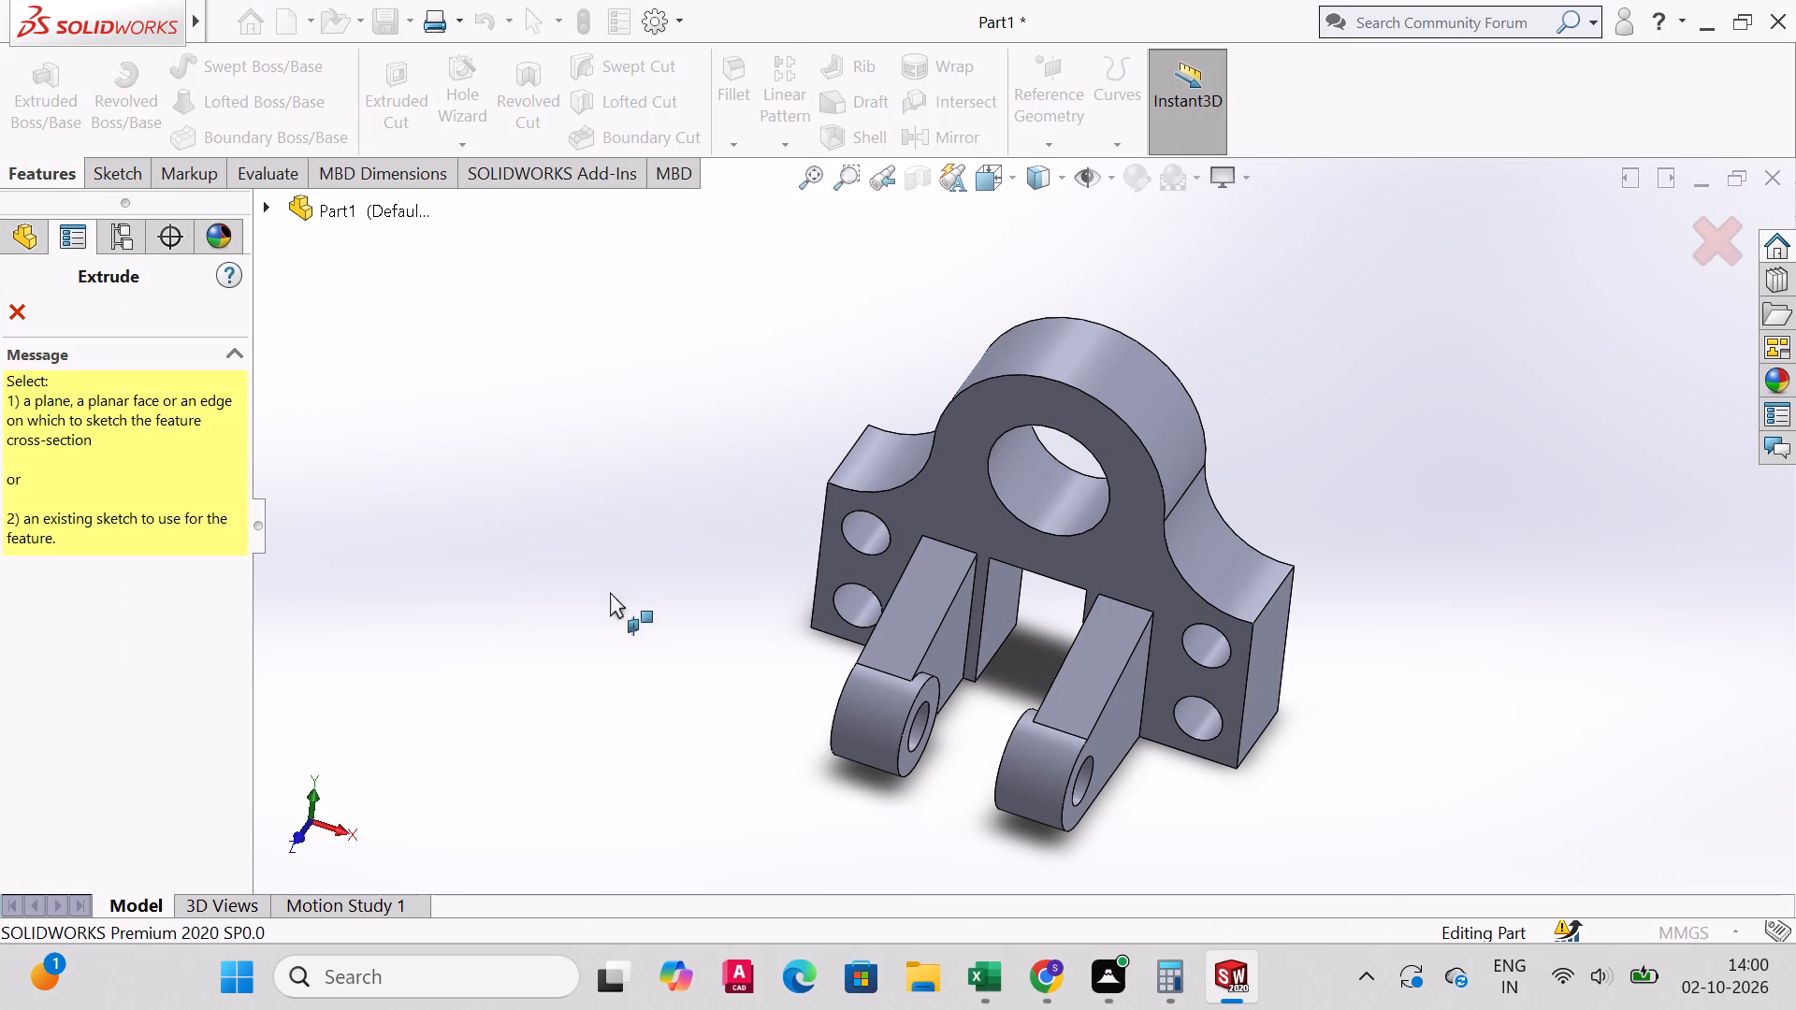
left_click(13, 301)
Examine both lugs and their bored bosses from several angles with the first cut's Sketch2 highlighted.
middle_click_drag(784, 840, 745, 752)
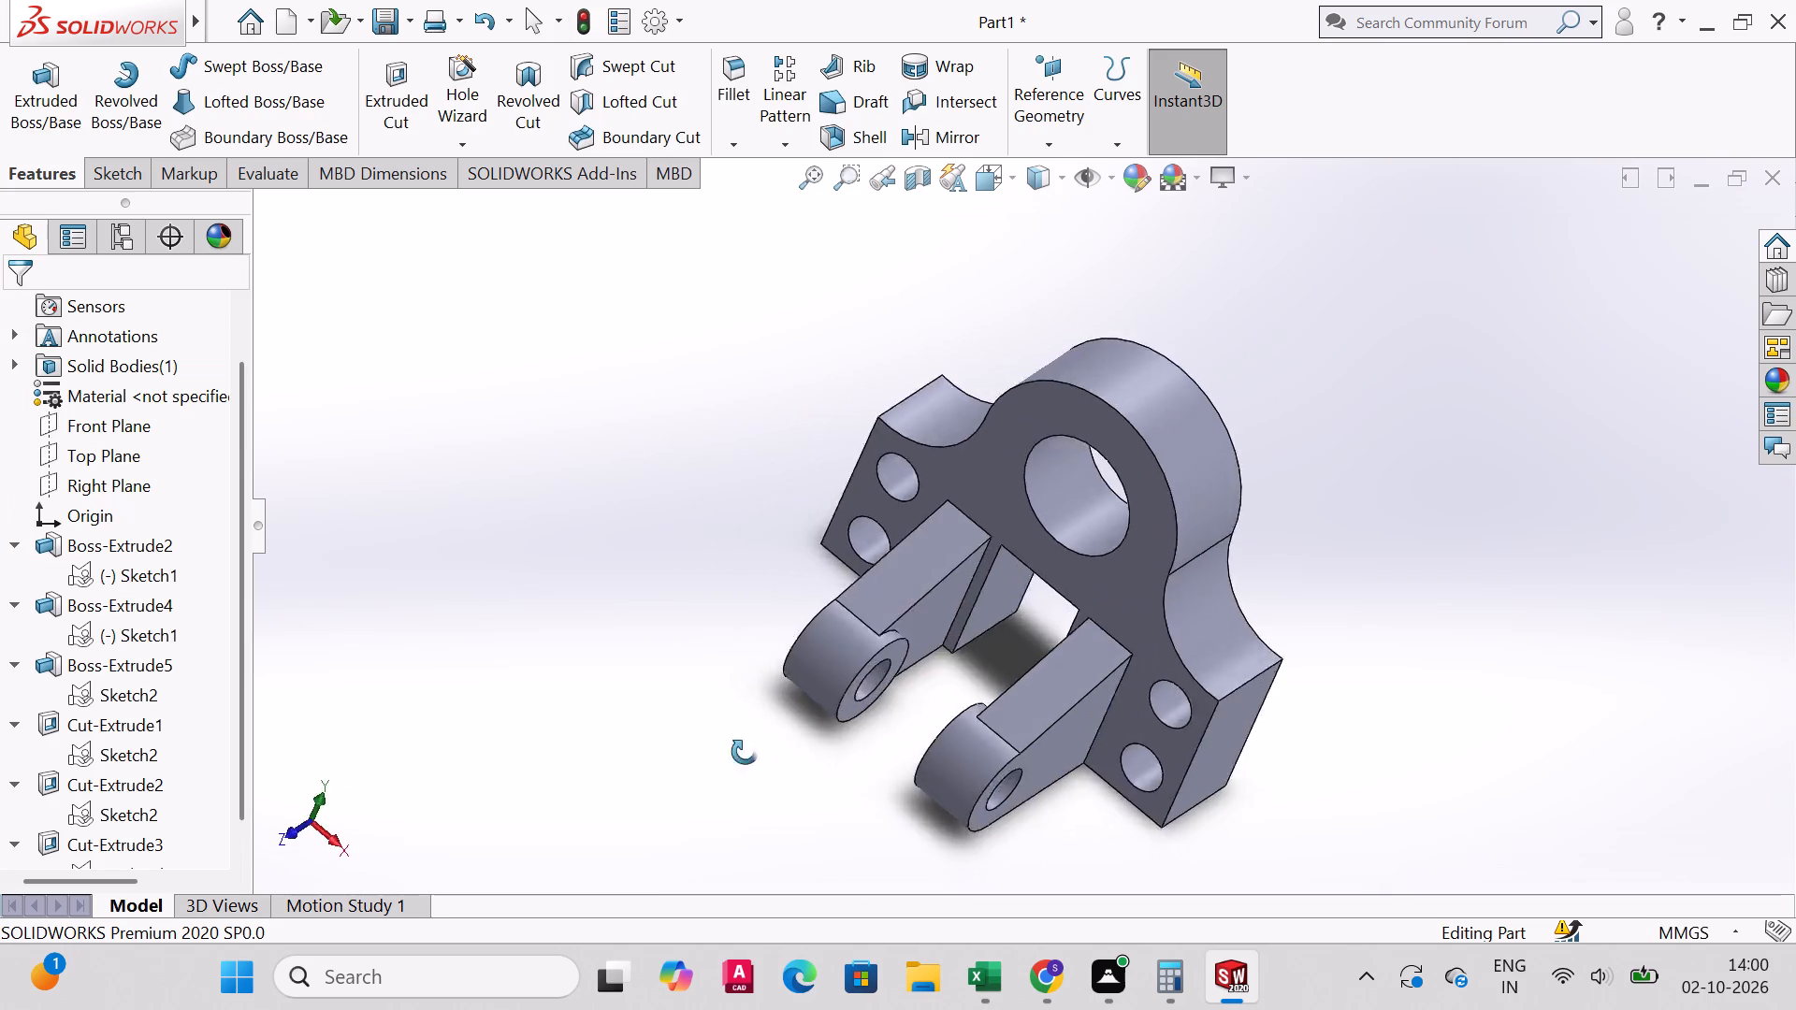
middle_click_drag(745, 752, 820, 789)
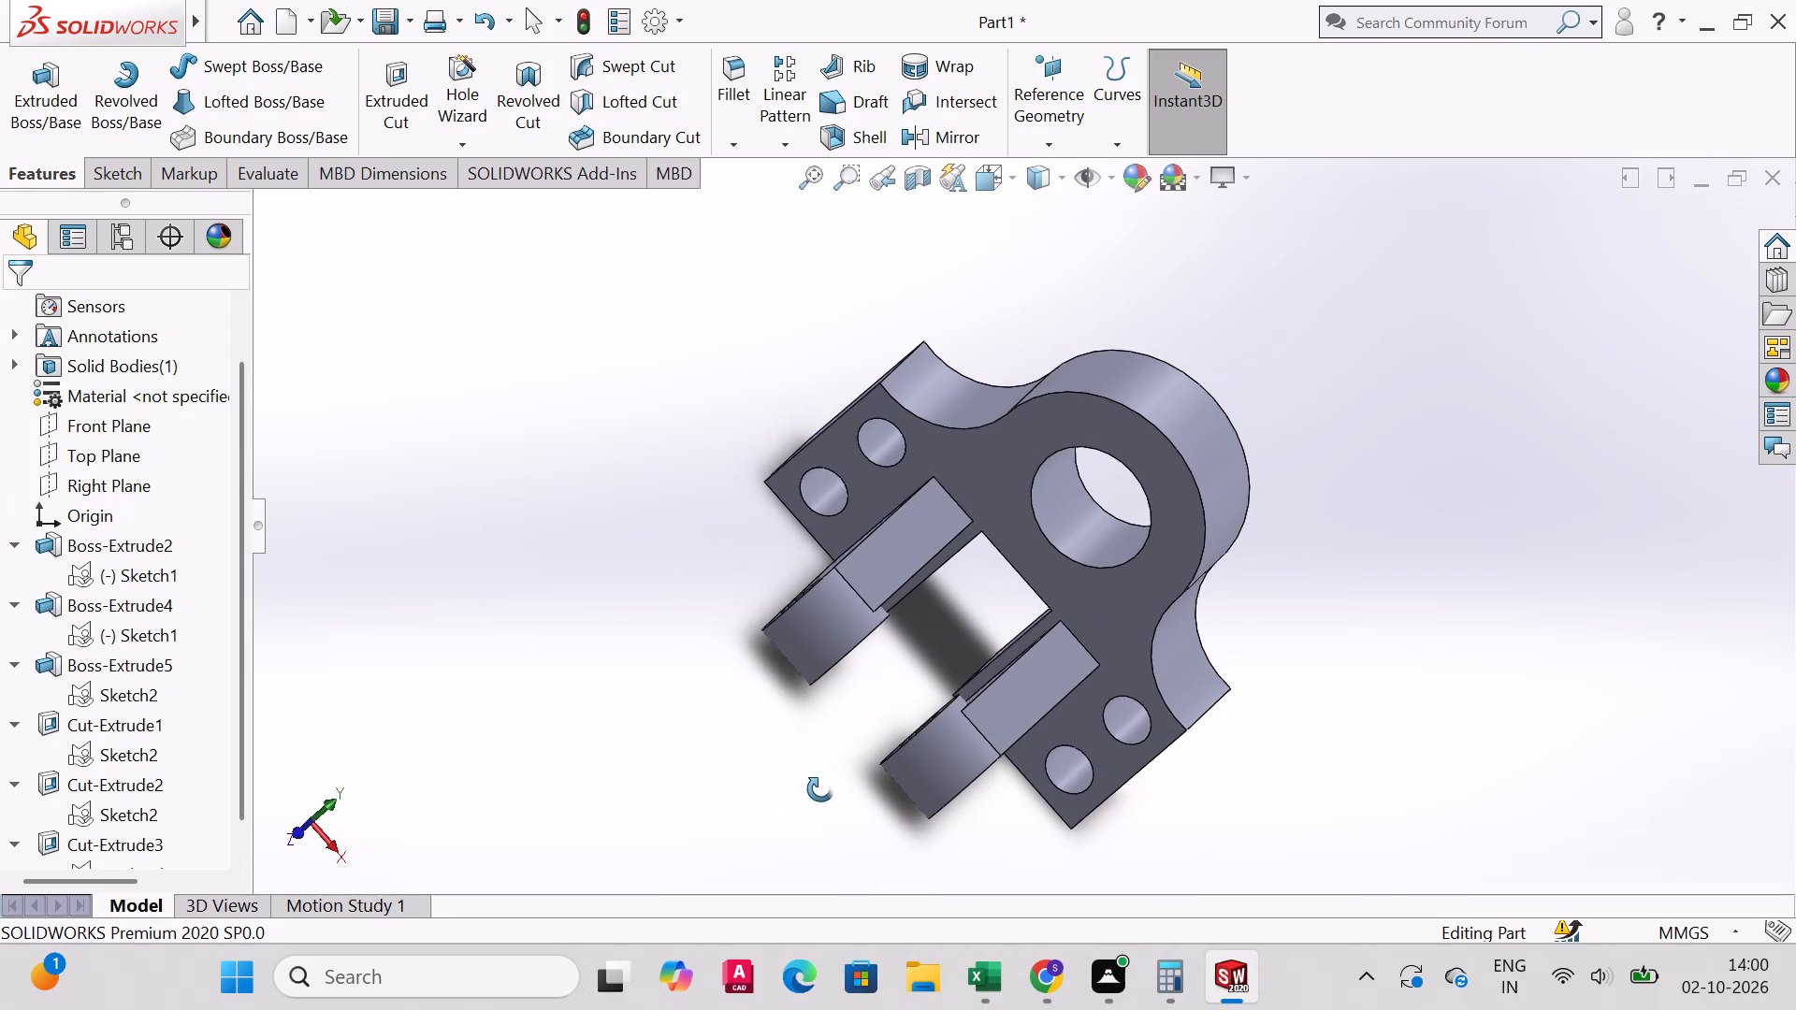
middle_click_drag(820, 789, 820, 788)
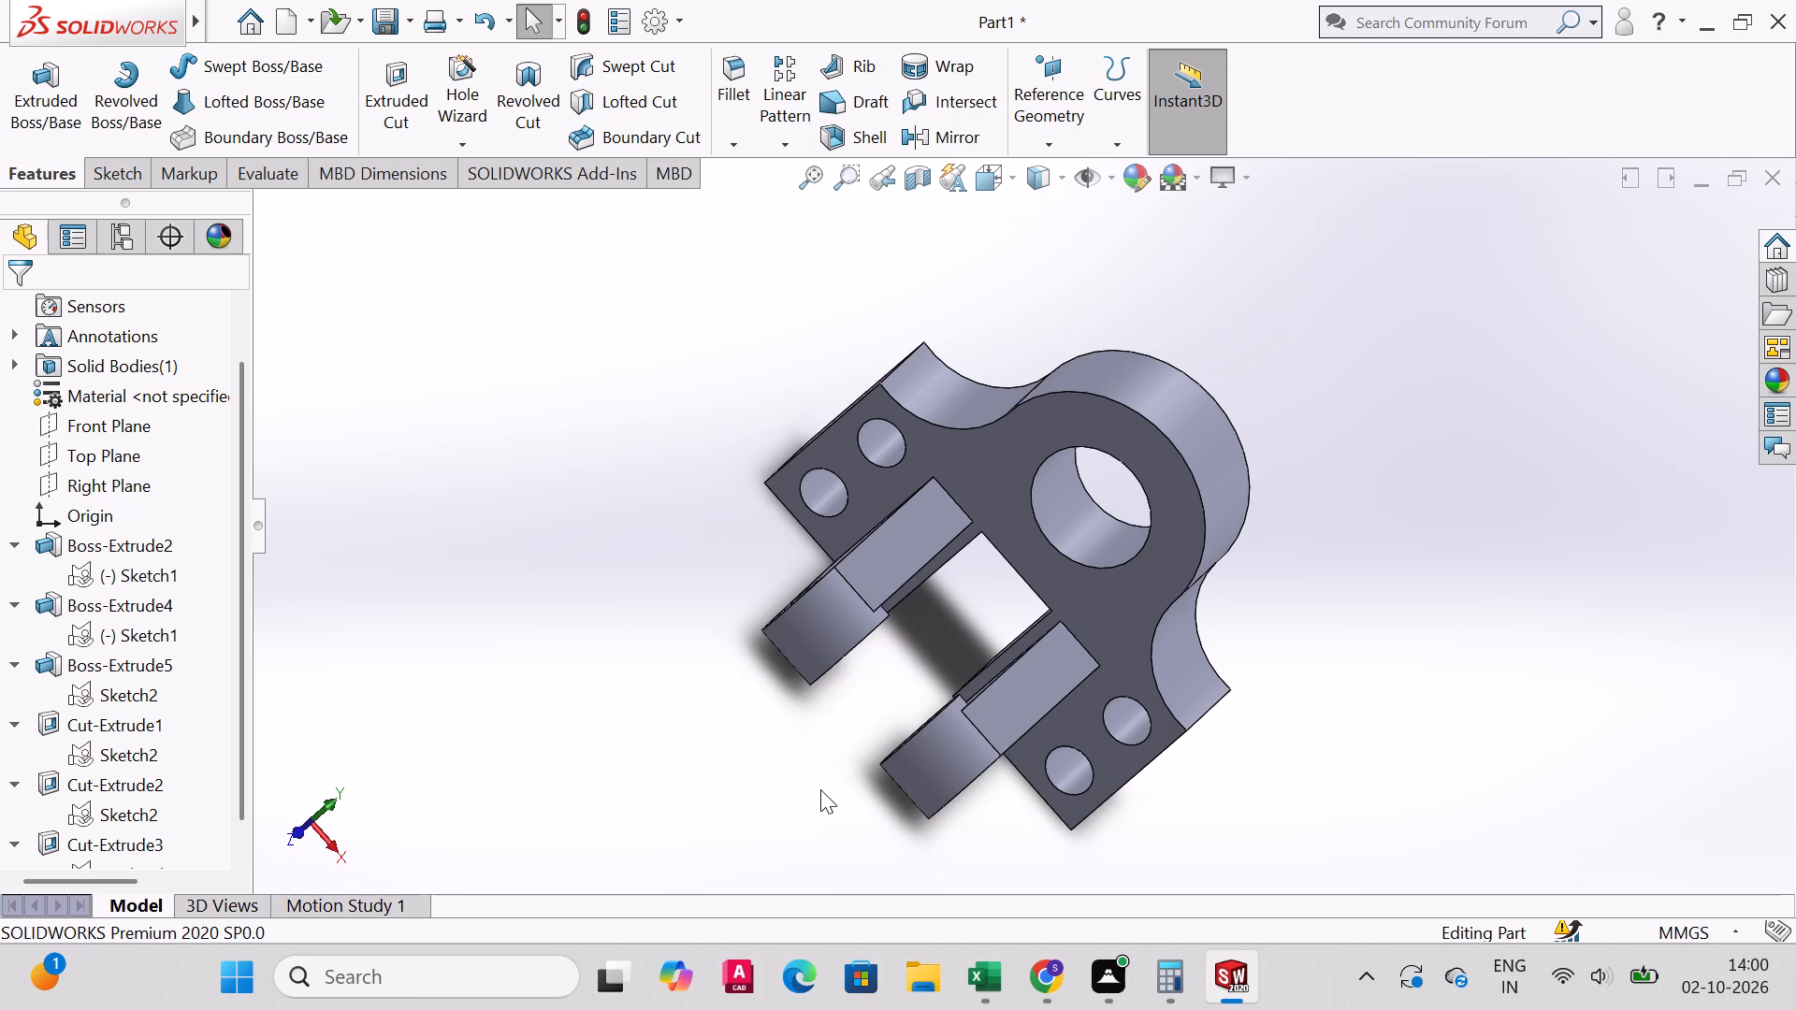
scroll(1009, 786, "down", 1)
middle_click_drag(1008, 785, 967, 644)
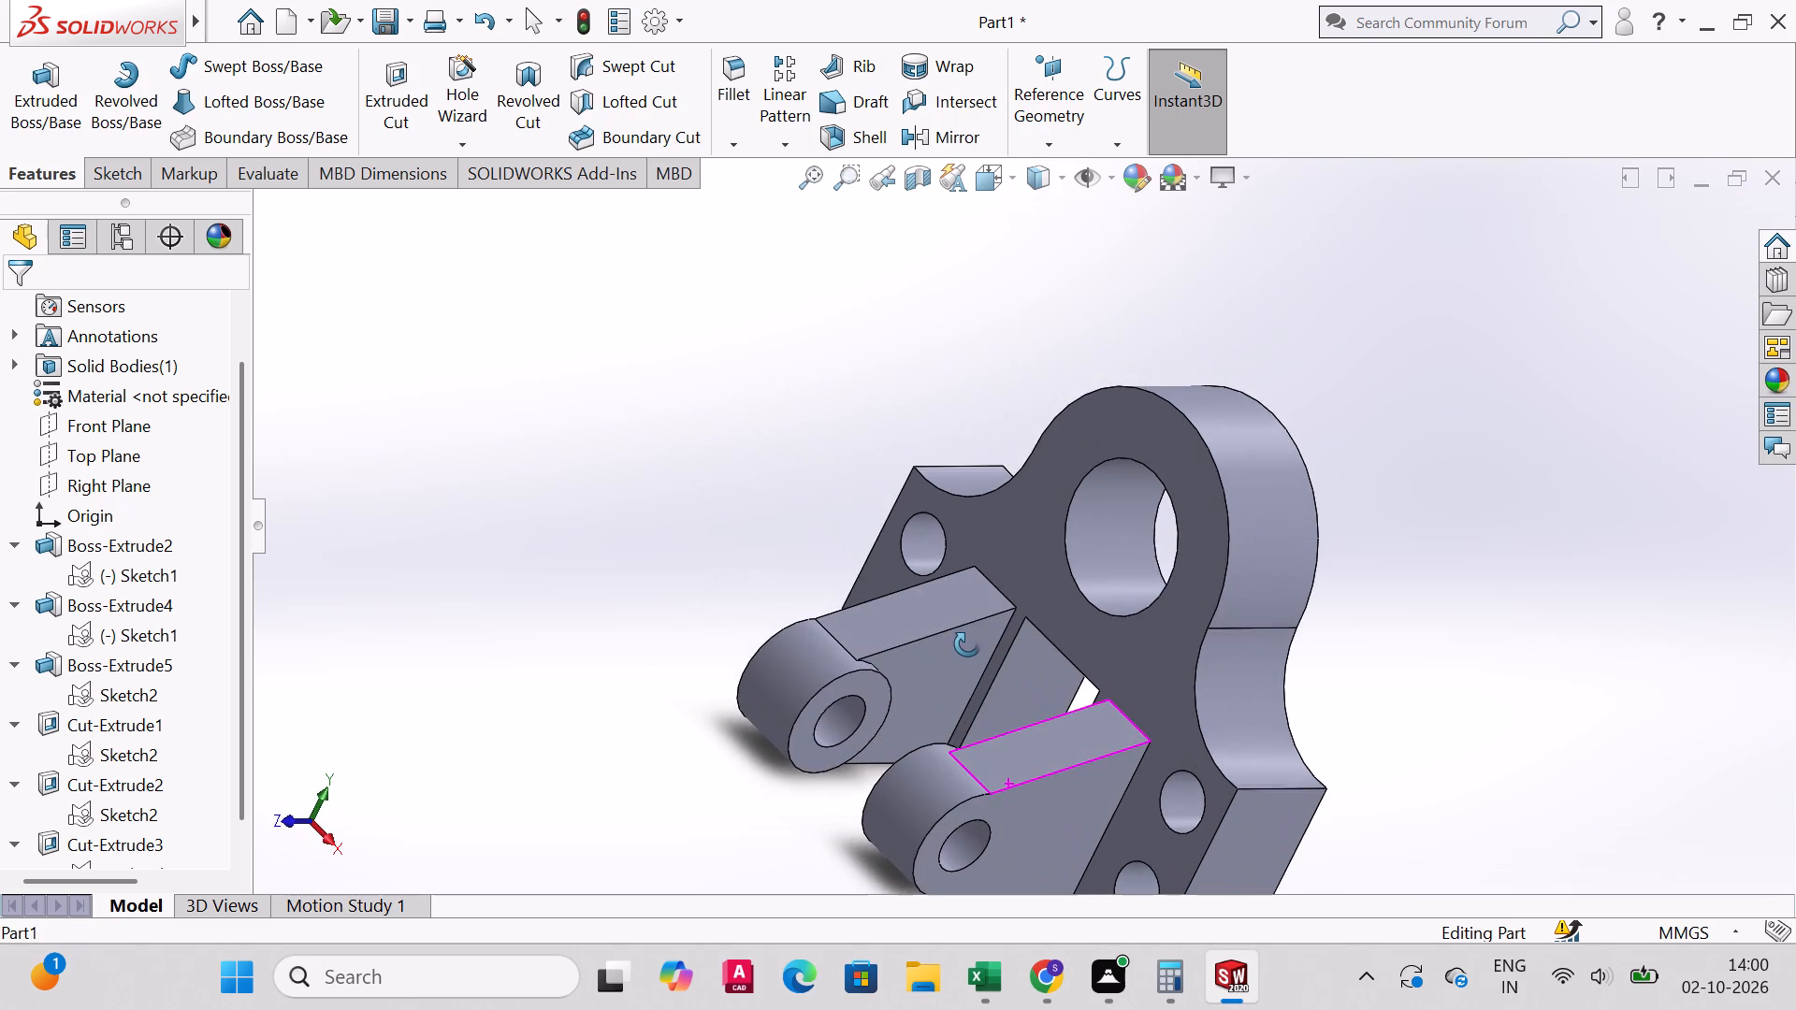
middle_click_drag(967, 644, 970, 654)
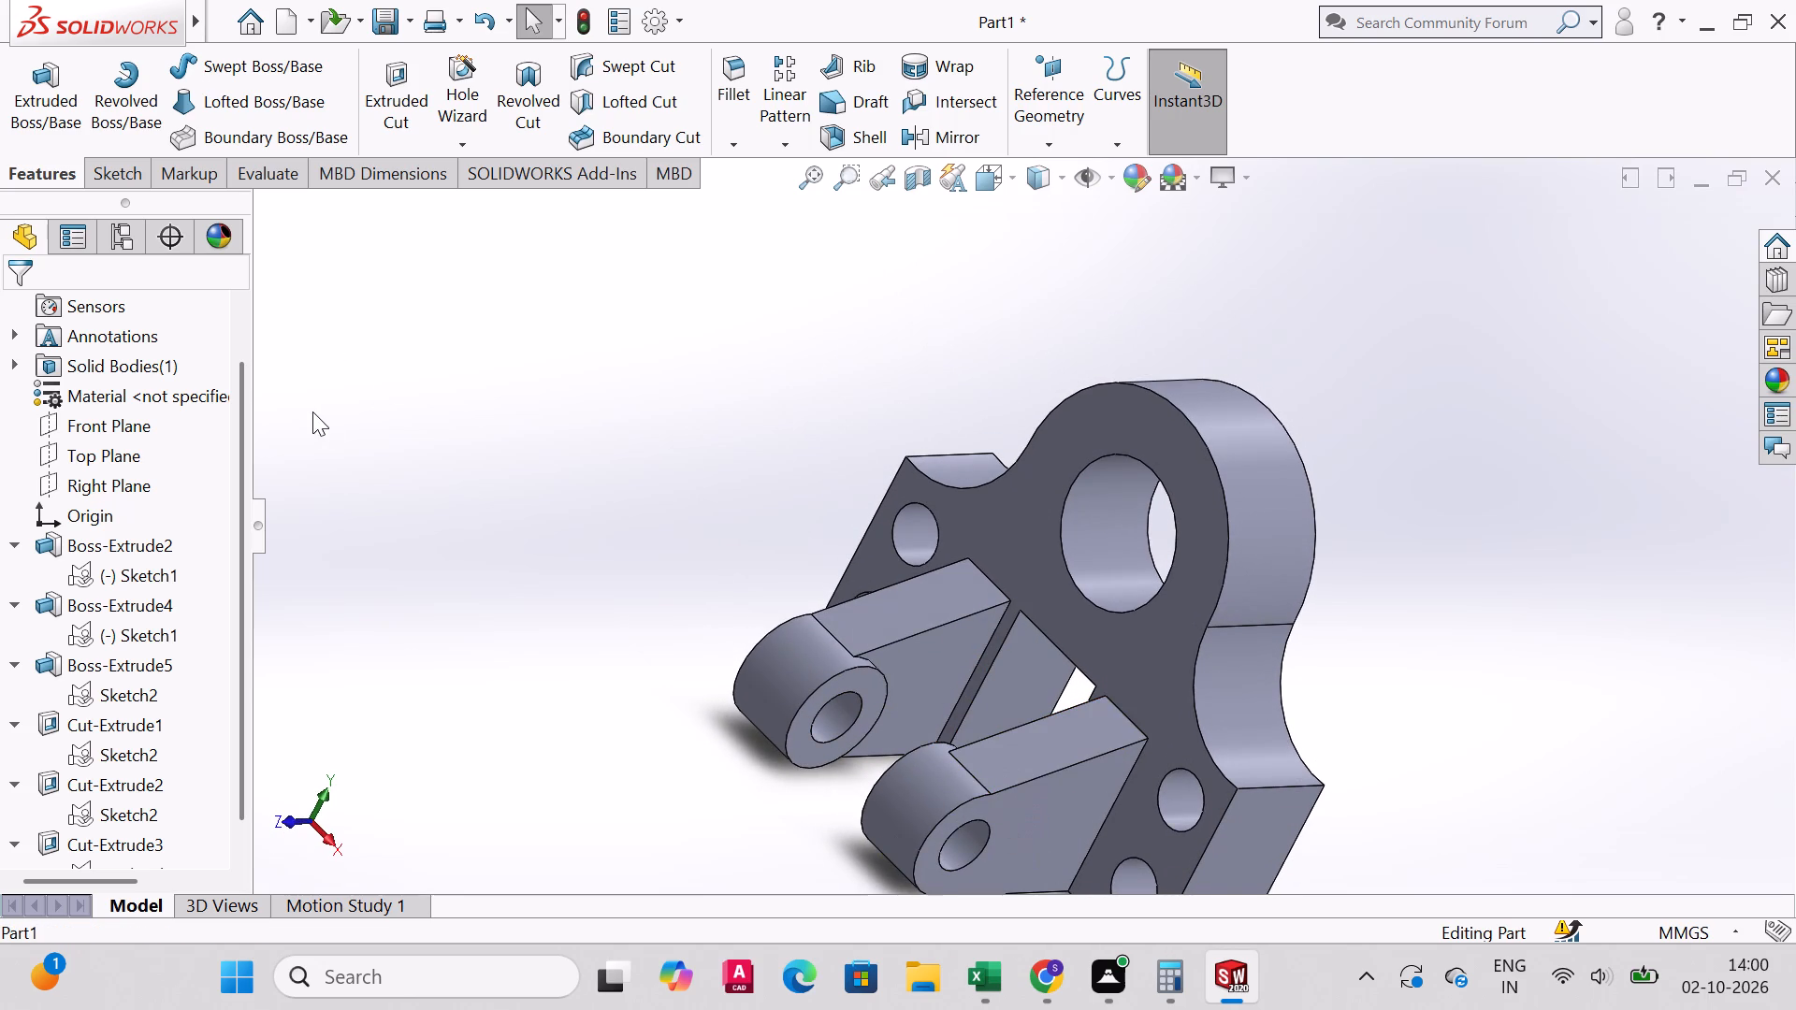
left_click(132, 756)
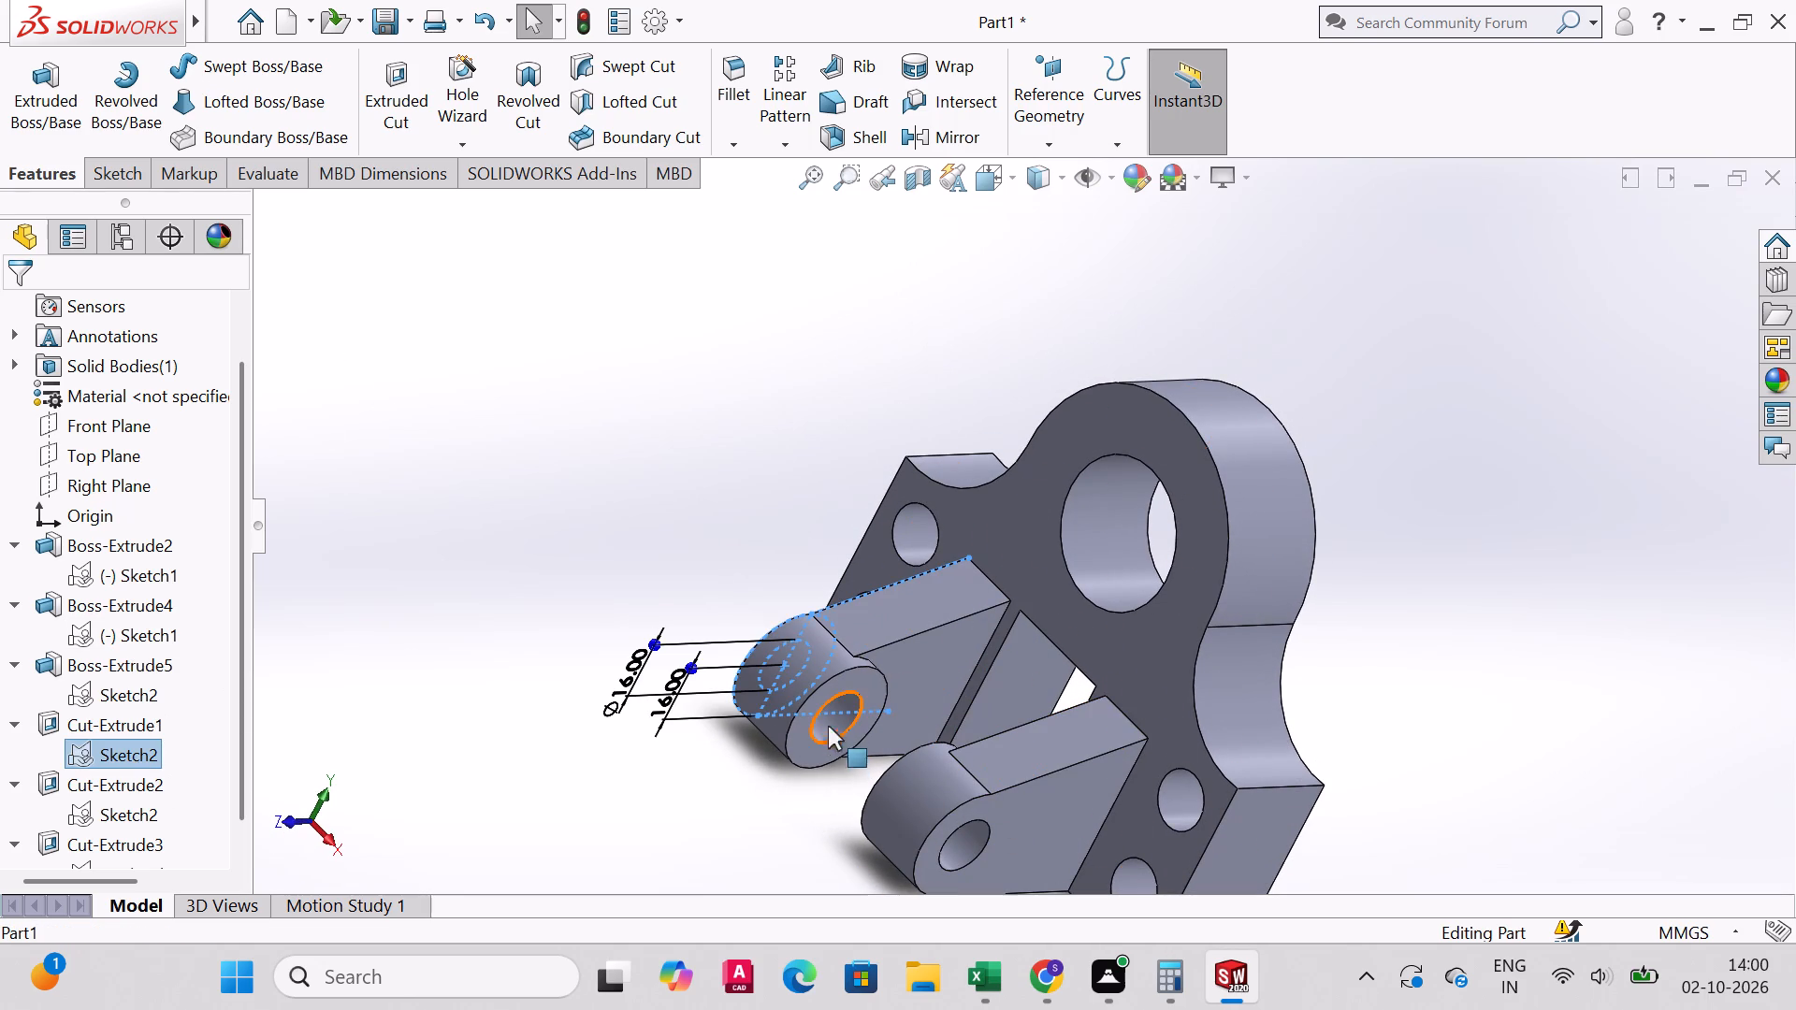
middle_click_drag(847, 694, 957, 734)
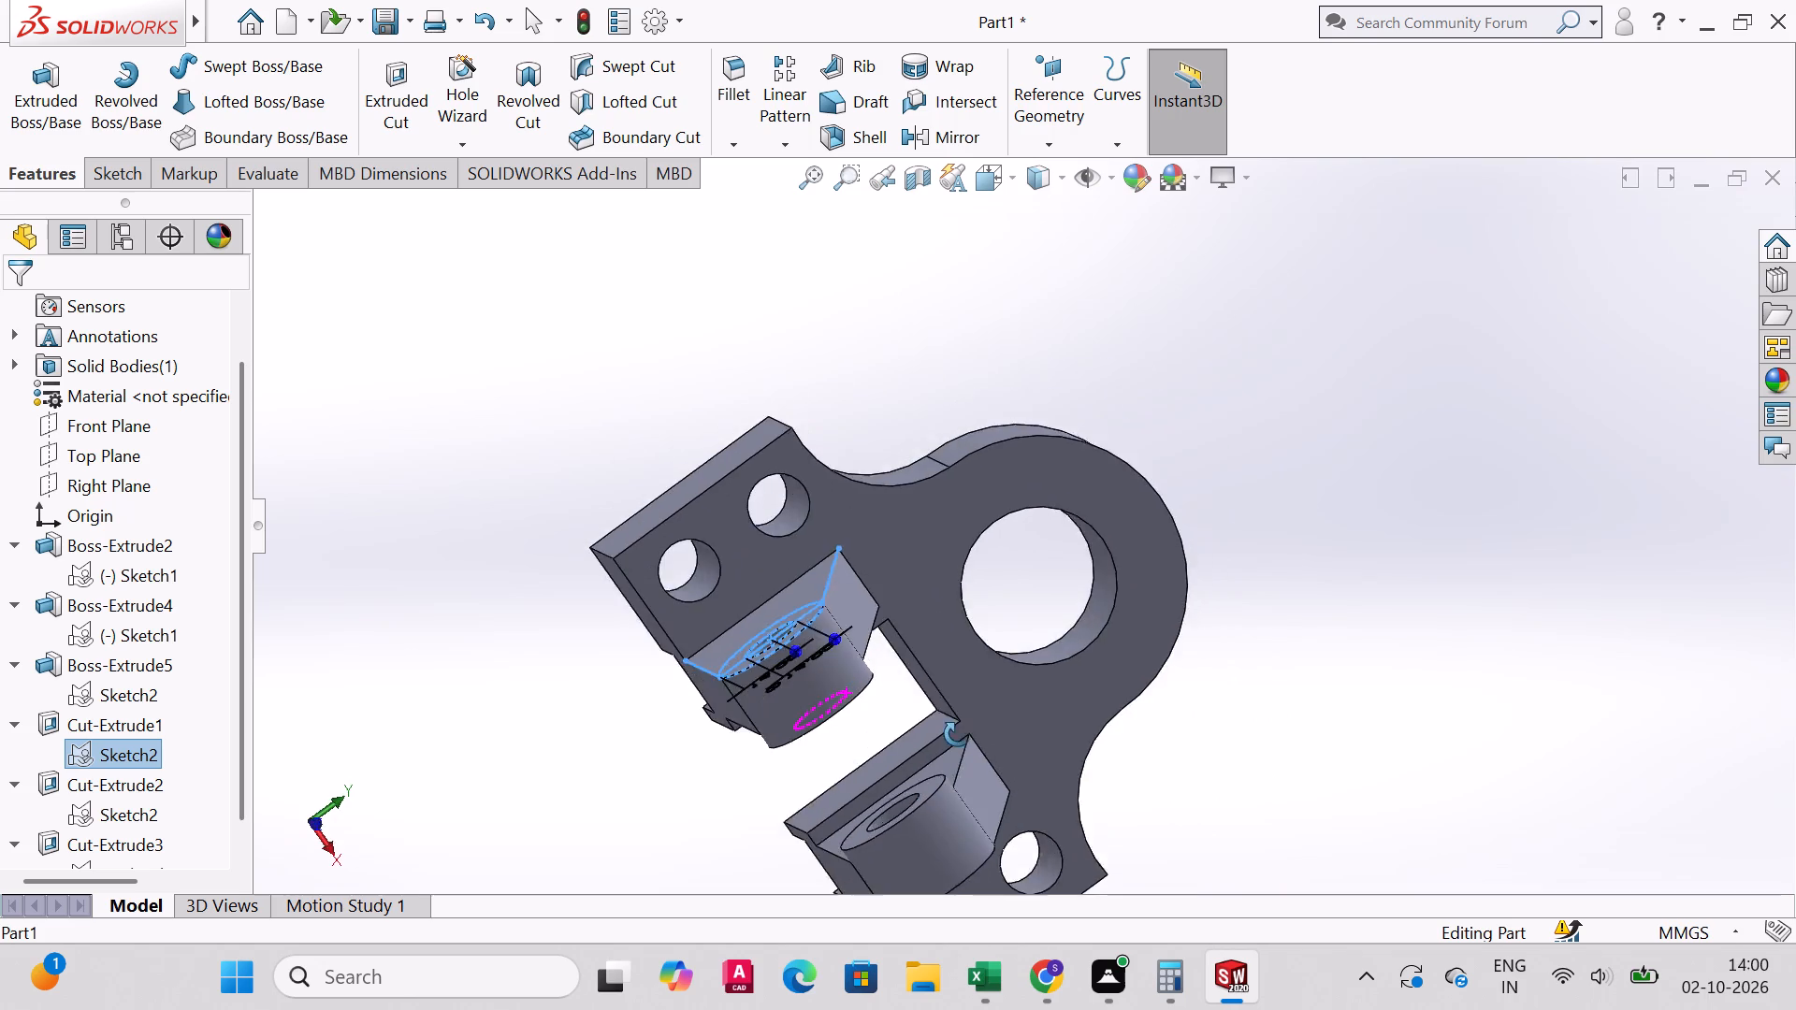
middle_click_drag(957, 734, 865, 564)
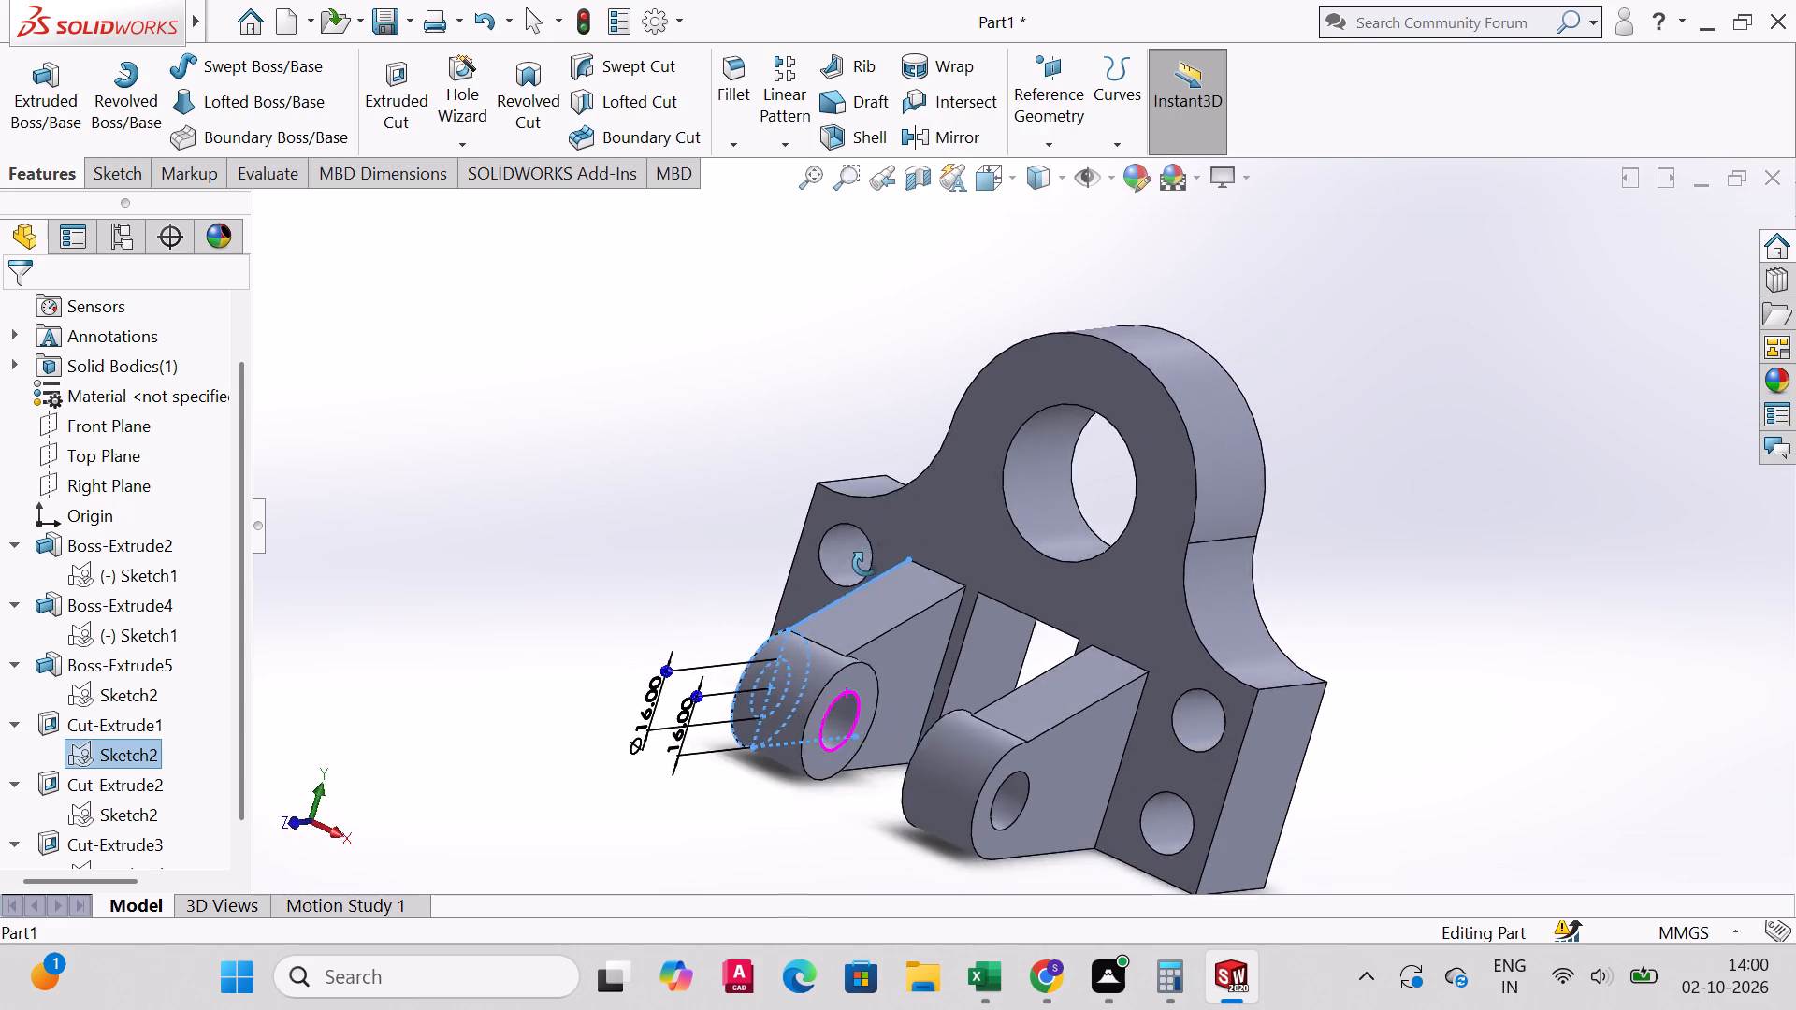
middle_click_drag(865, 564, 851, 757)
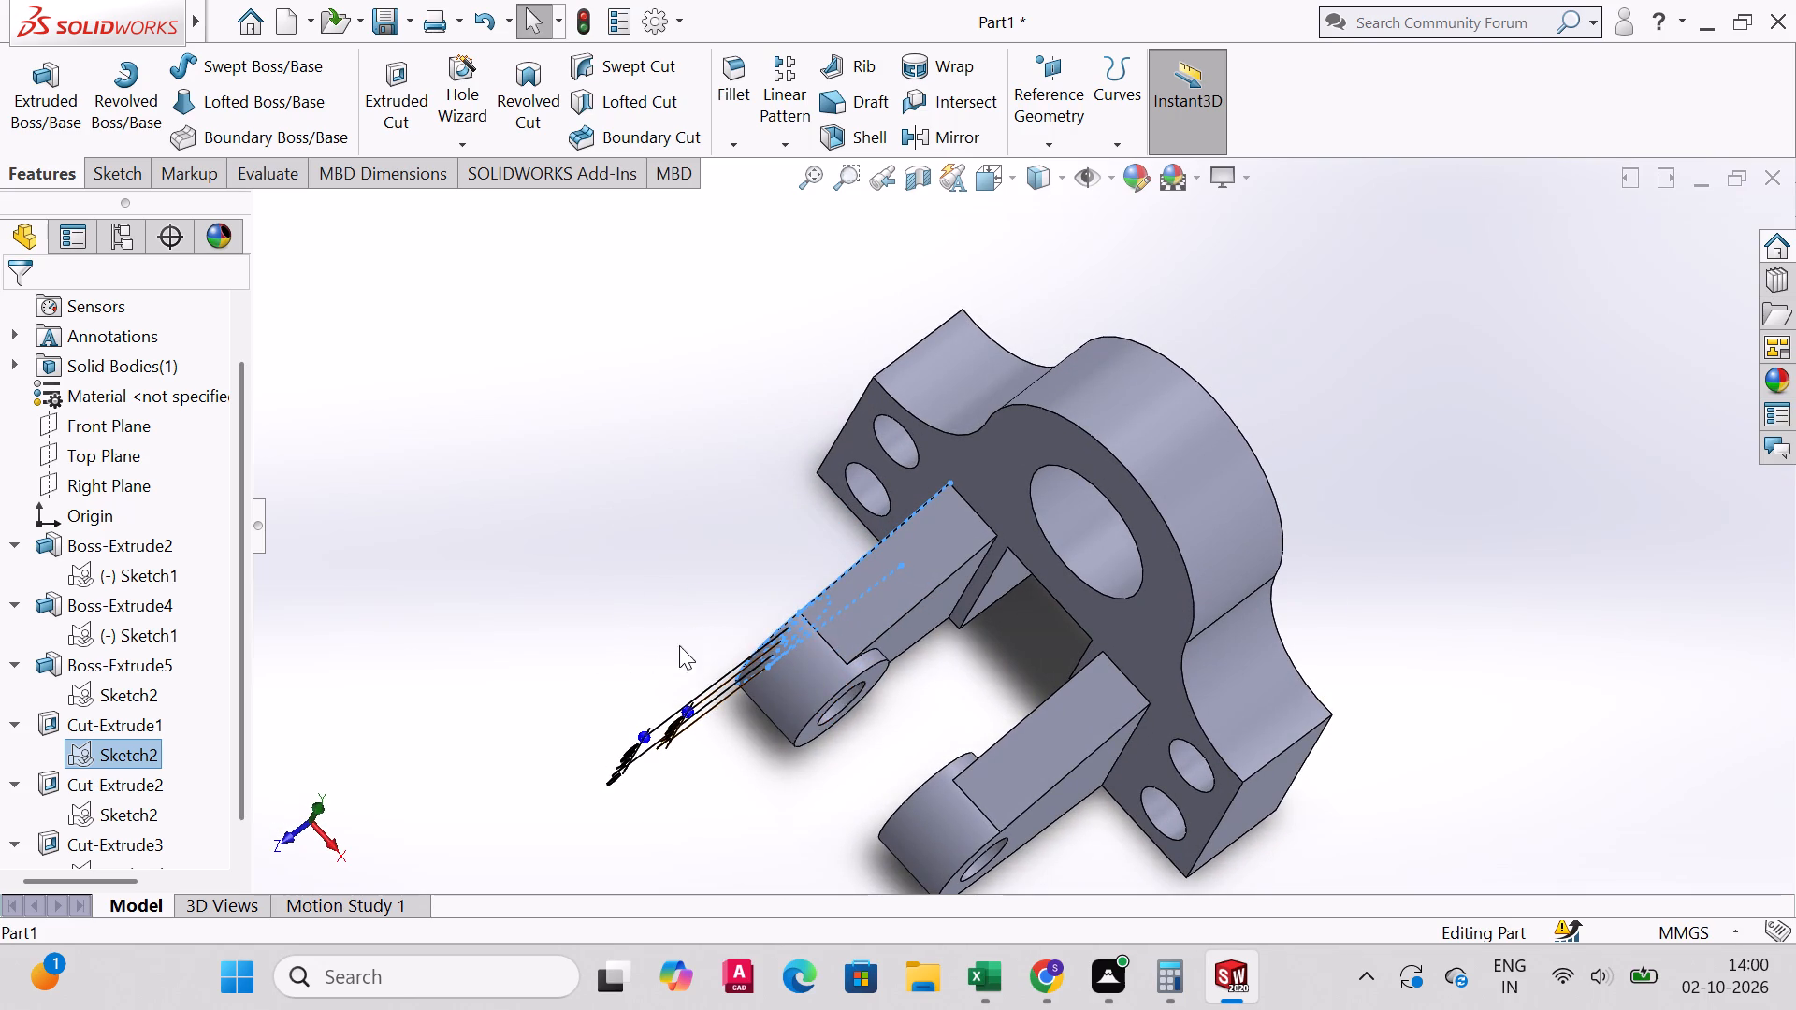
scroll(819, 729, "down", 1)
middle_click_drag(819, 729, 855, 619)
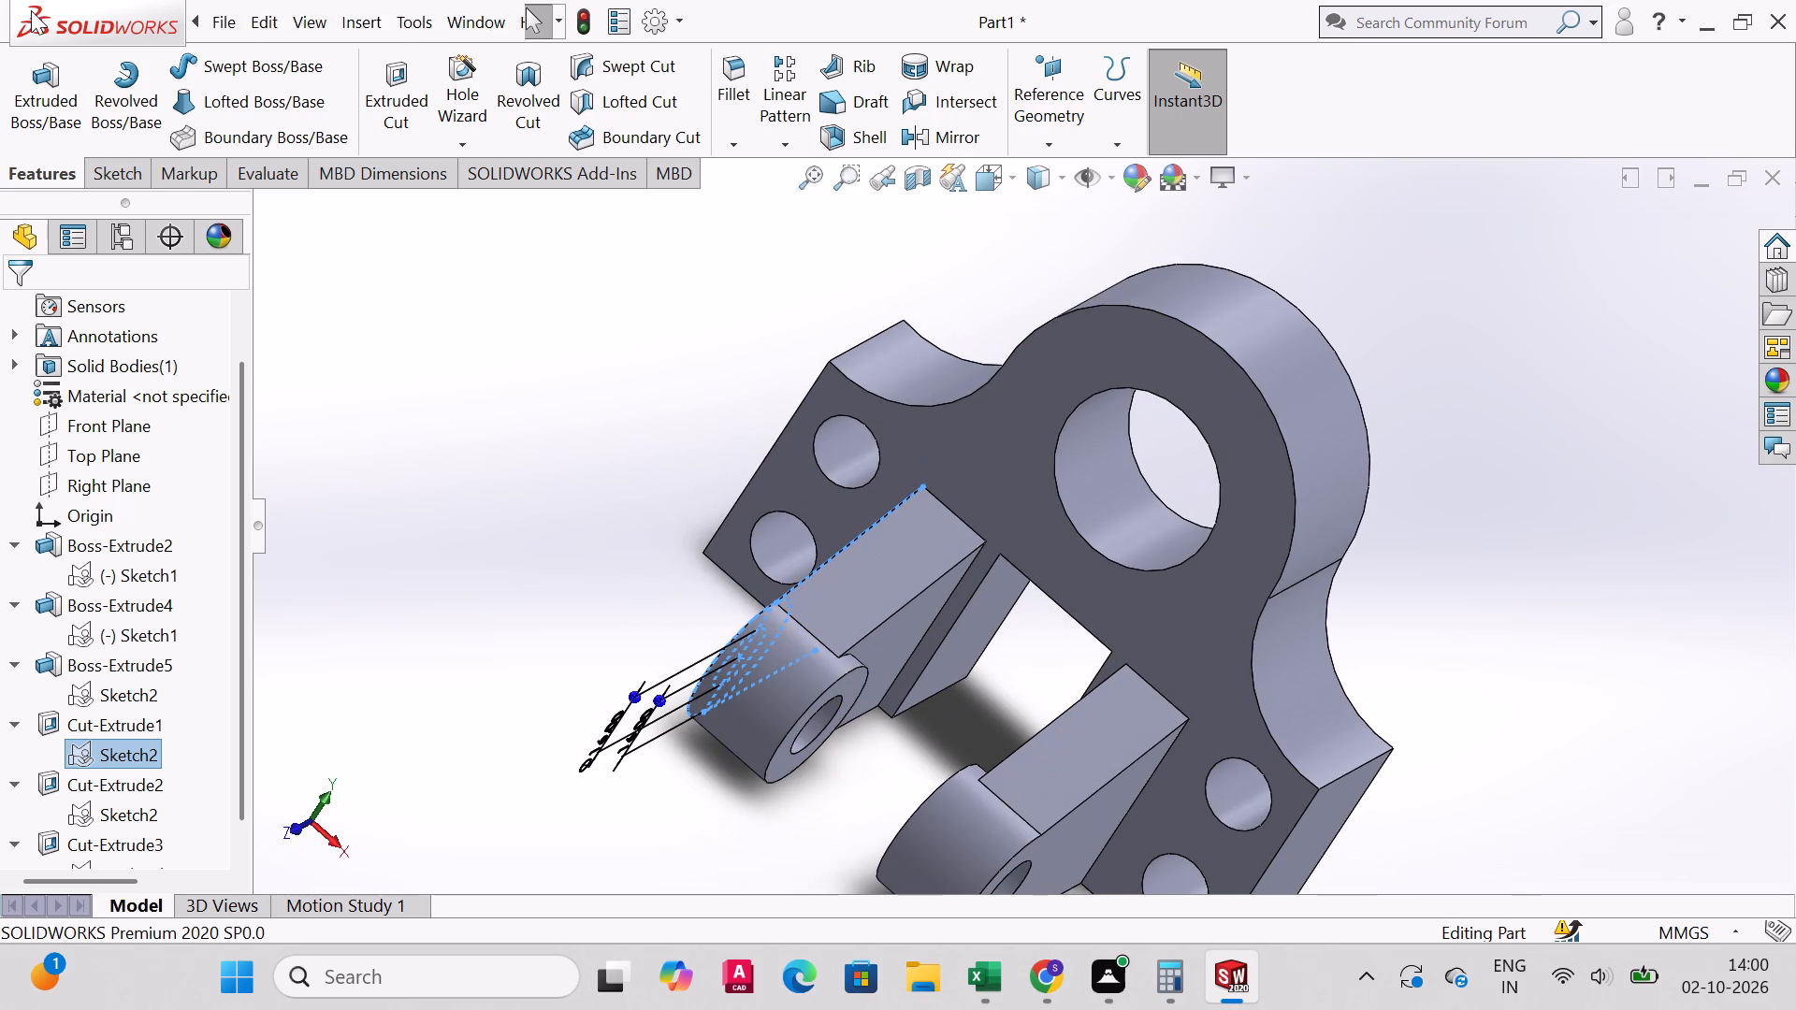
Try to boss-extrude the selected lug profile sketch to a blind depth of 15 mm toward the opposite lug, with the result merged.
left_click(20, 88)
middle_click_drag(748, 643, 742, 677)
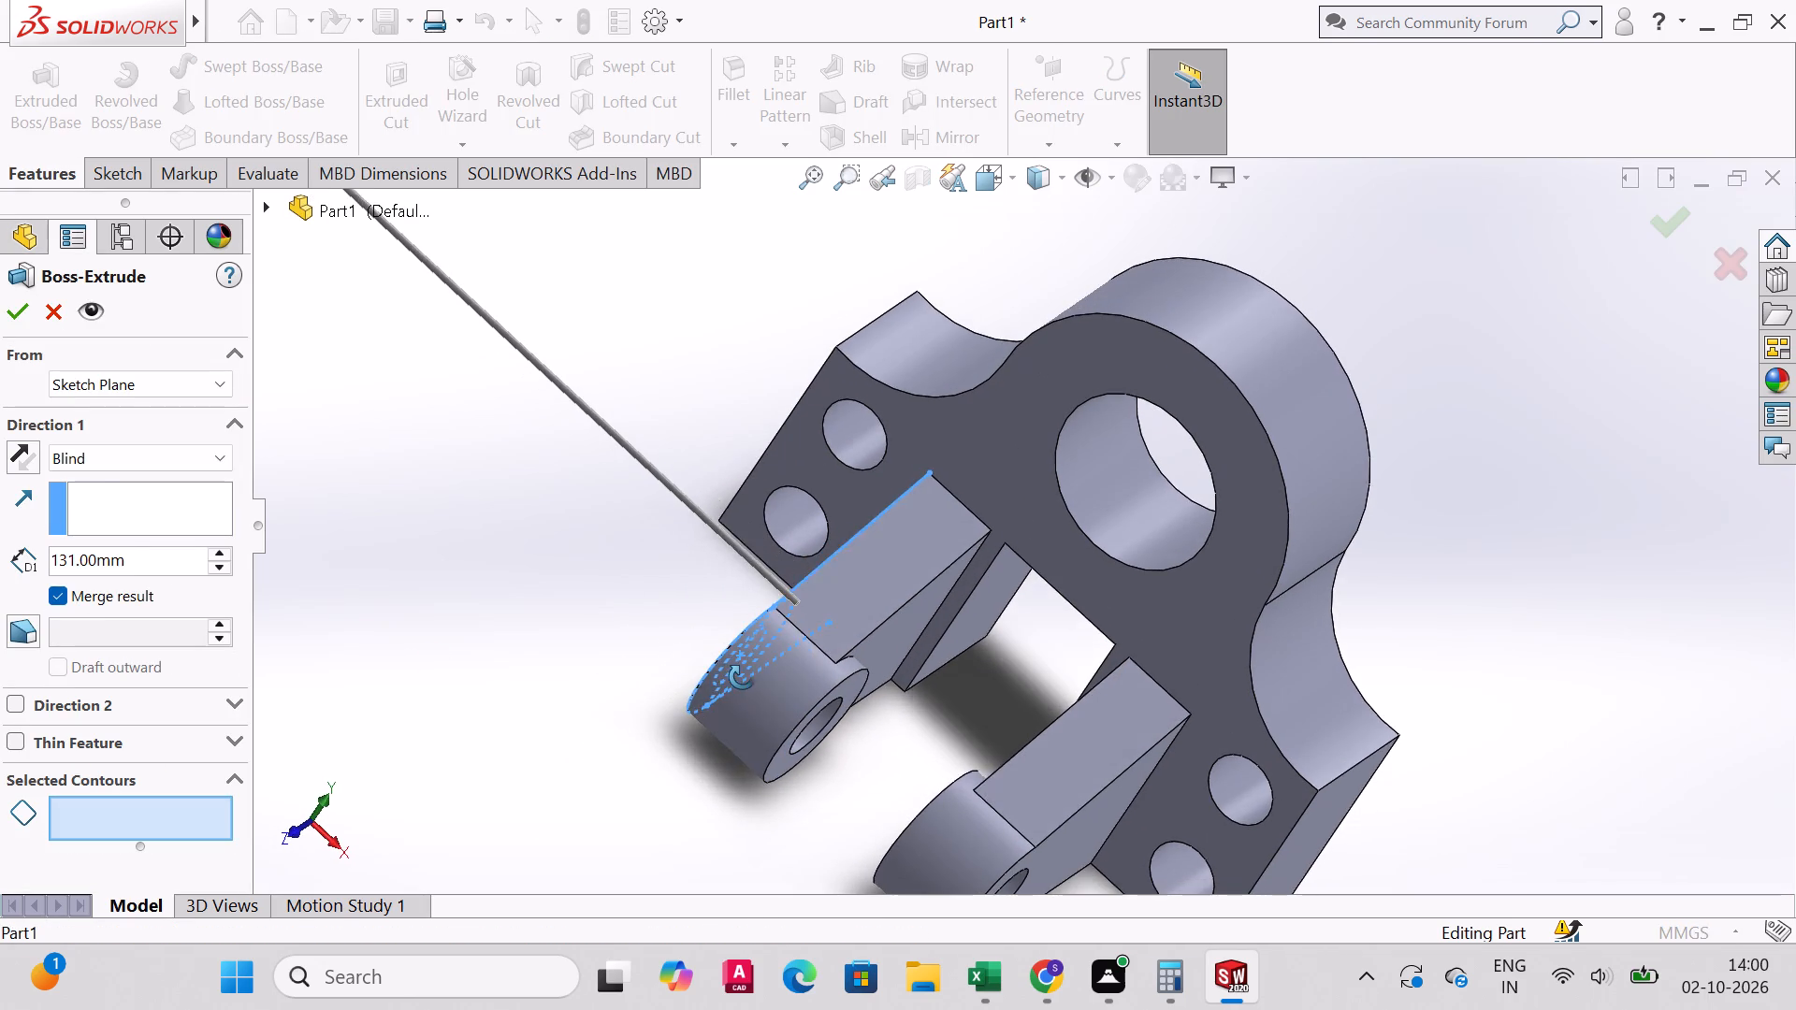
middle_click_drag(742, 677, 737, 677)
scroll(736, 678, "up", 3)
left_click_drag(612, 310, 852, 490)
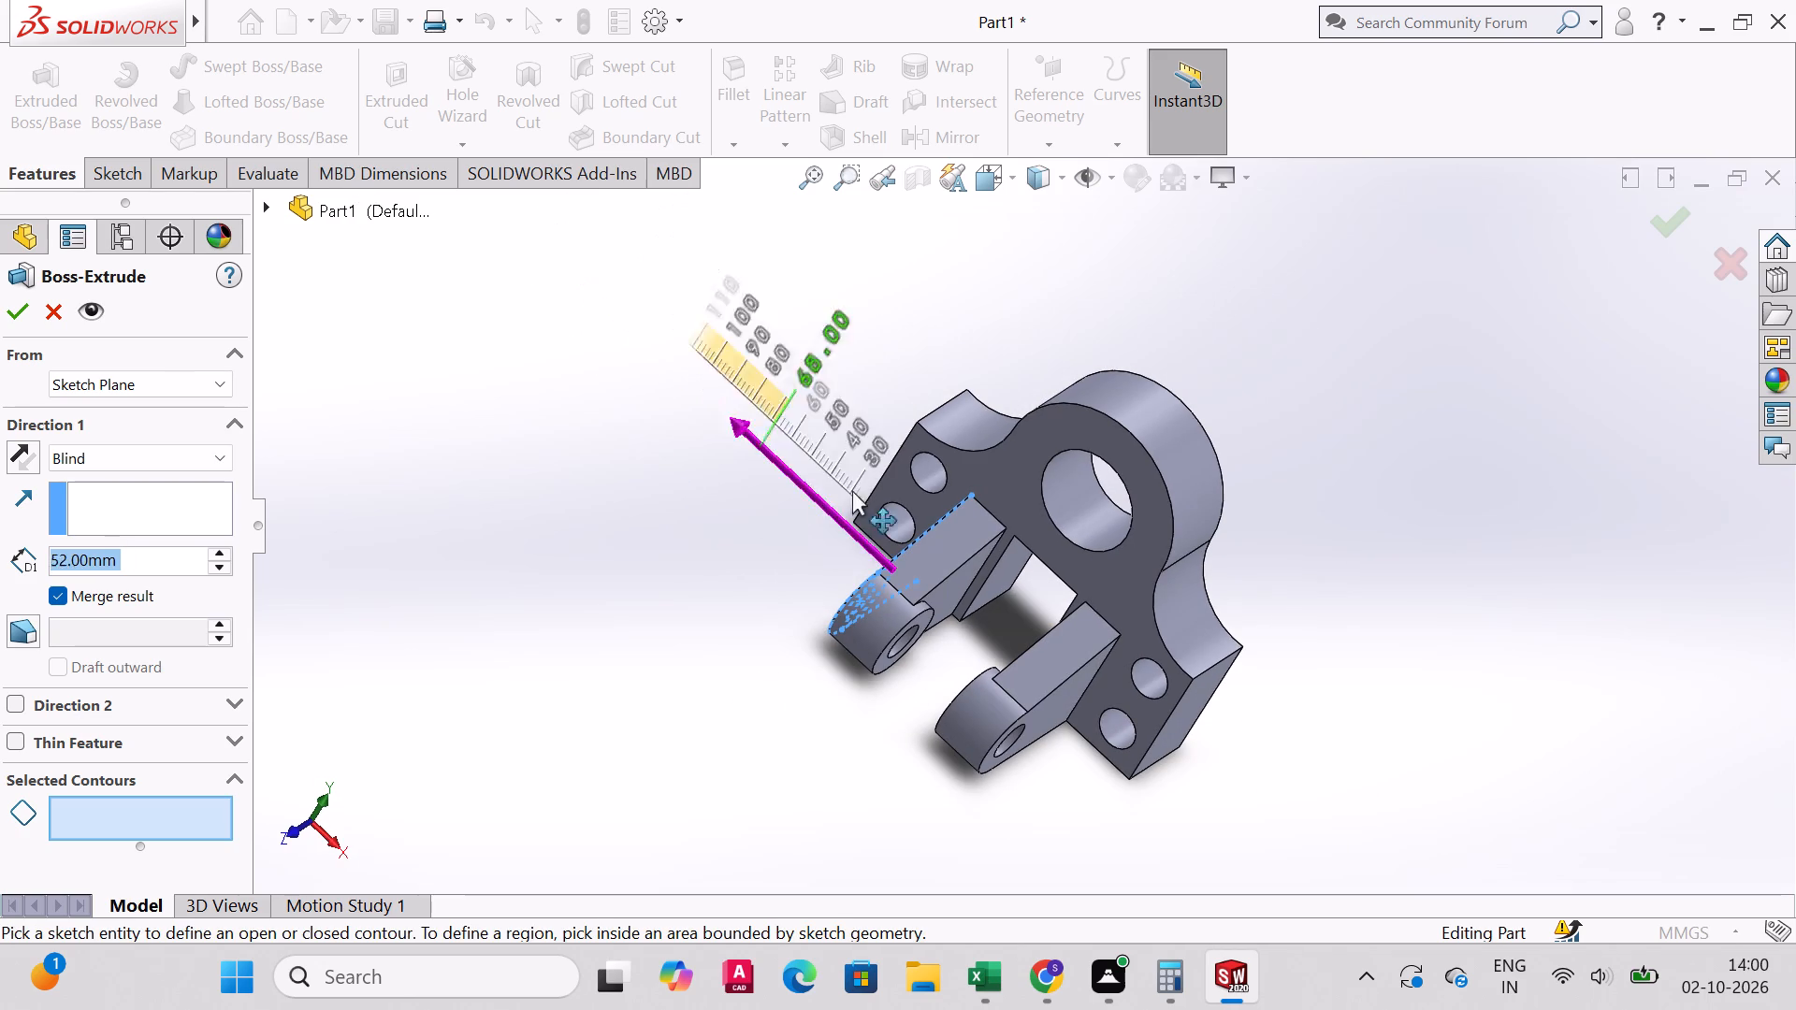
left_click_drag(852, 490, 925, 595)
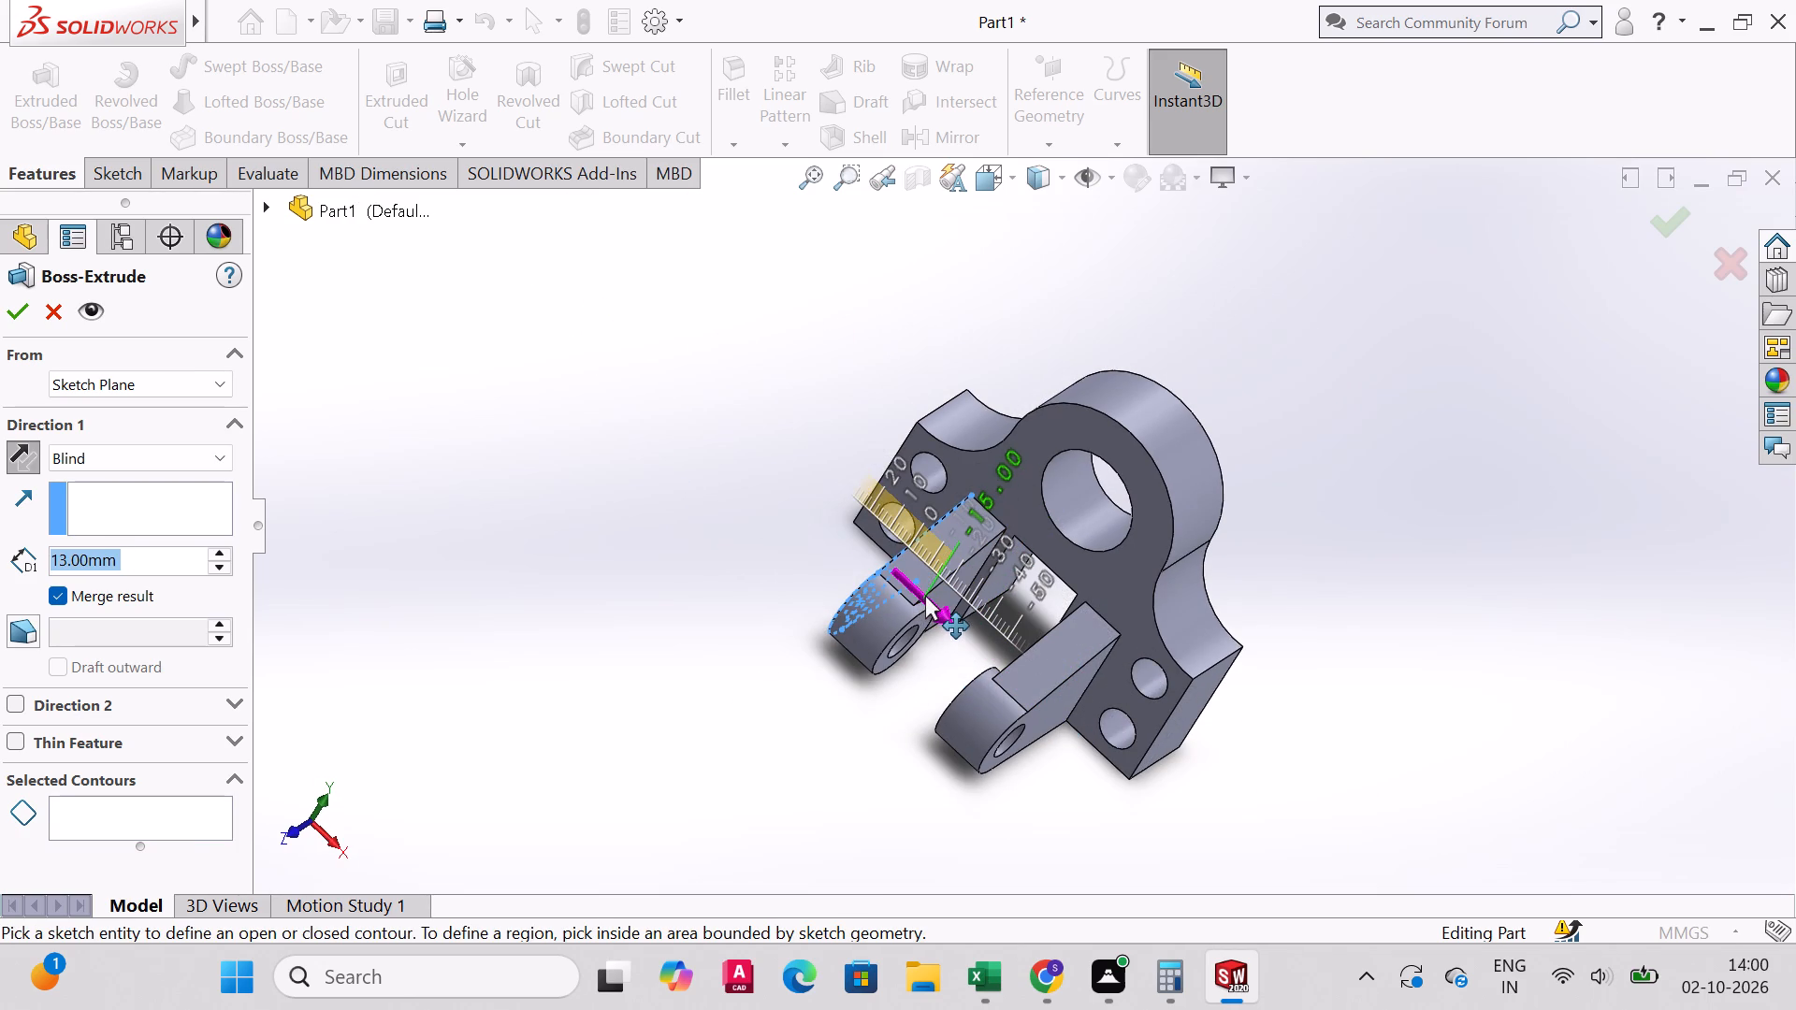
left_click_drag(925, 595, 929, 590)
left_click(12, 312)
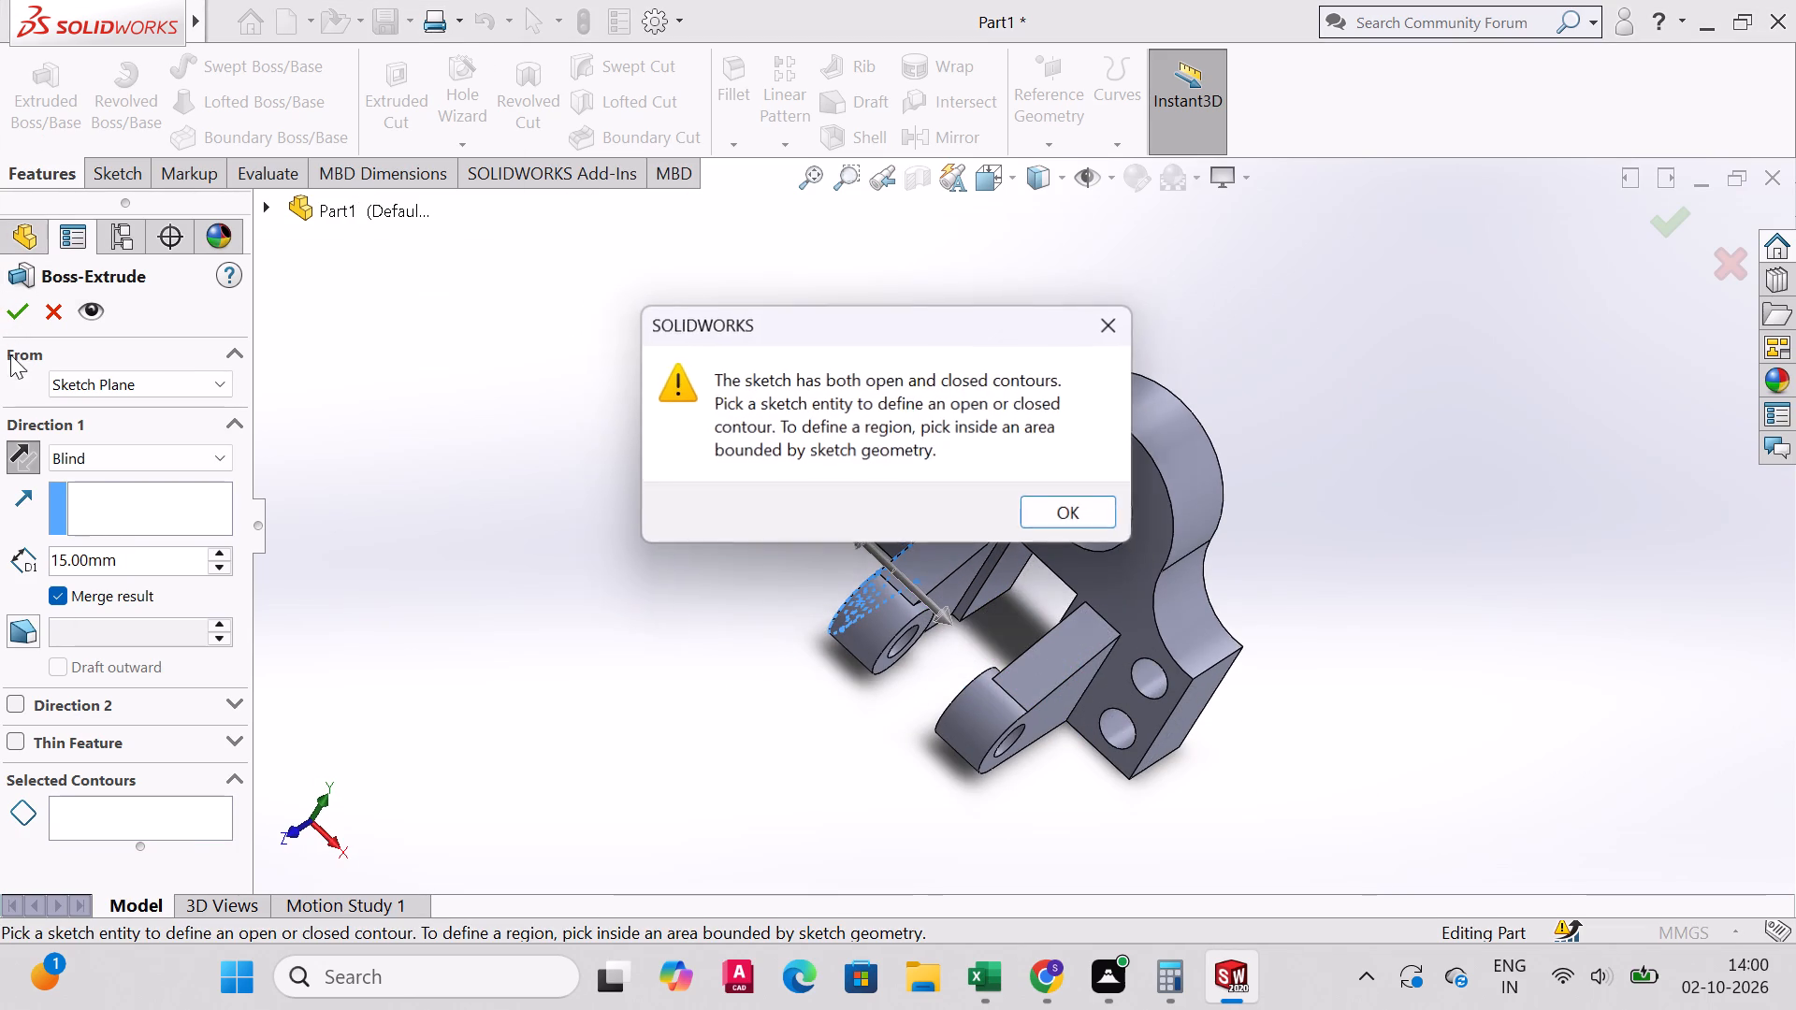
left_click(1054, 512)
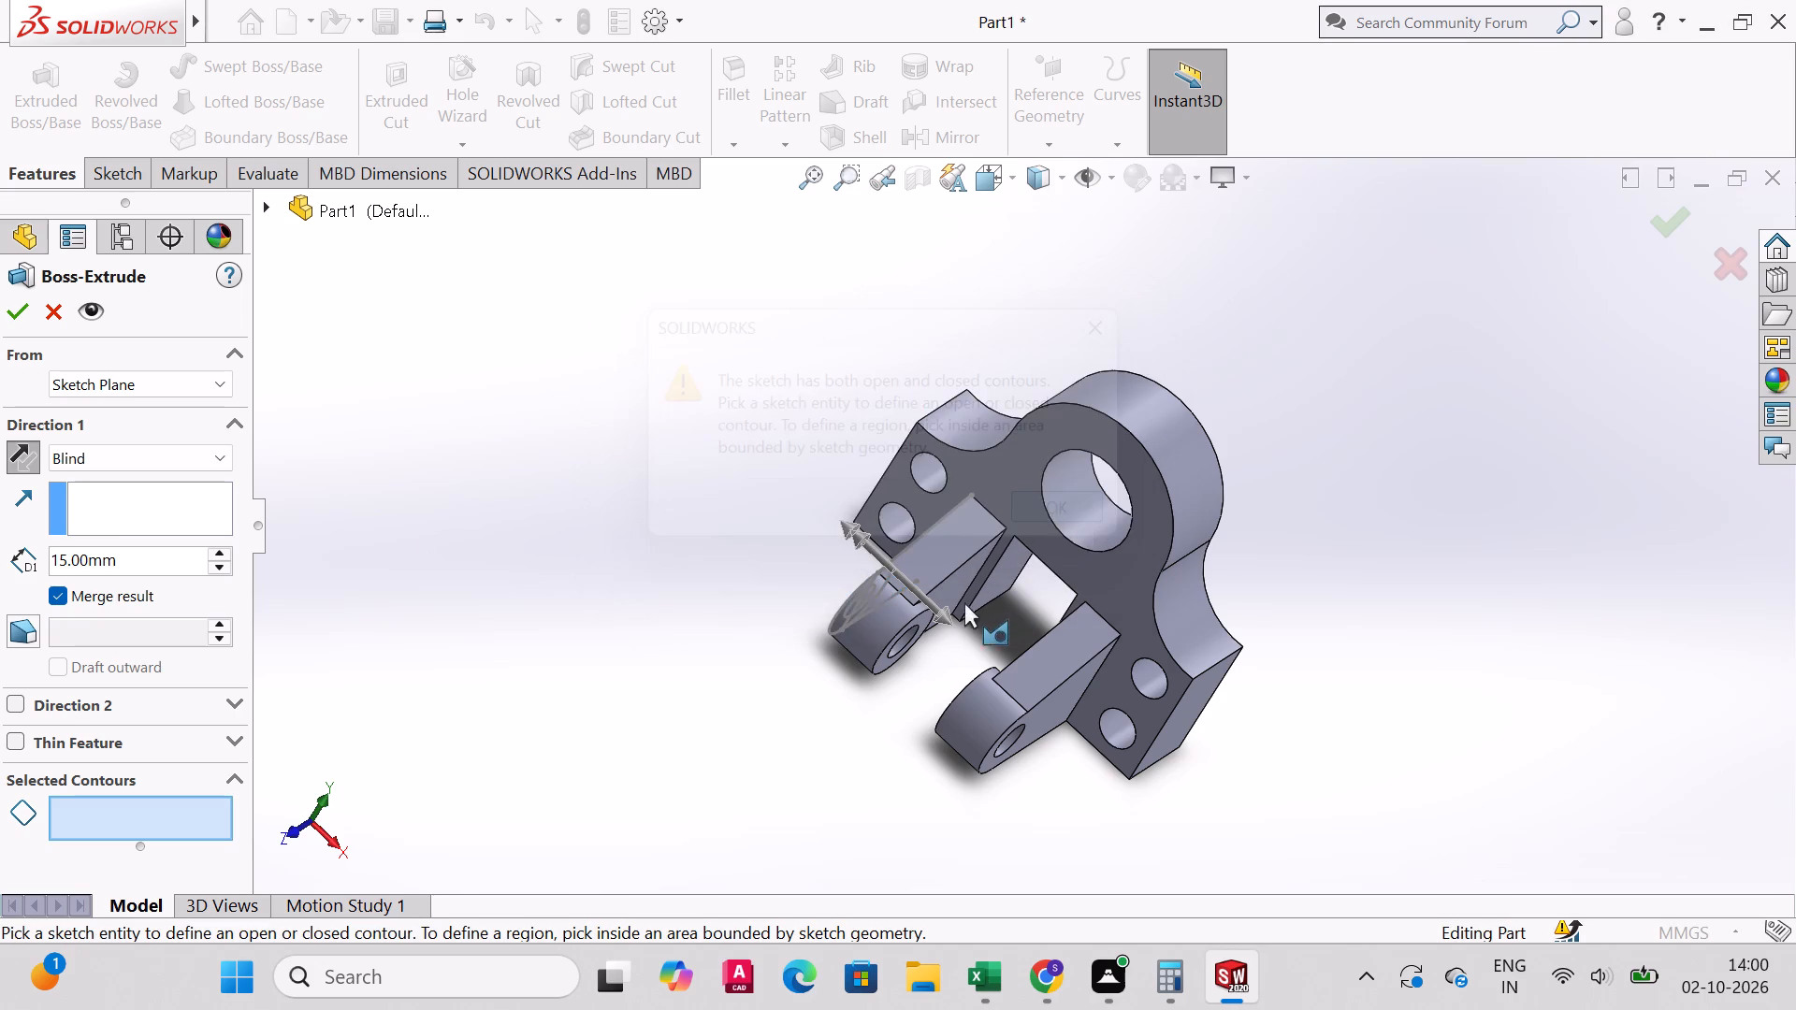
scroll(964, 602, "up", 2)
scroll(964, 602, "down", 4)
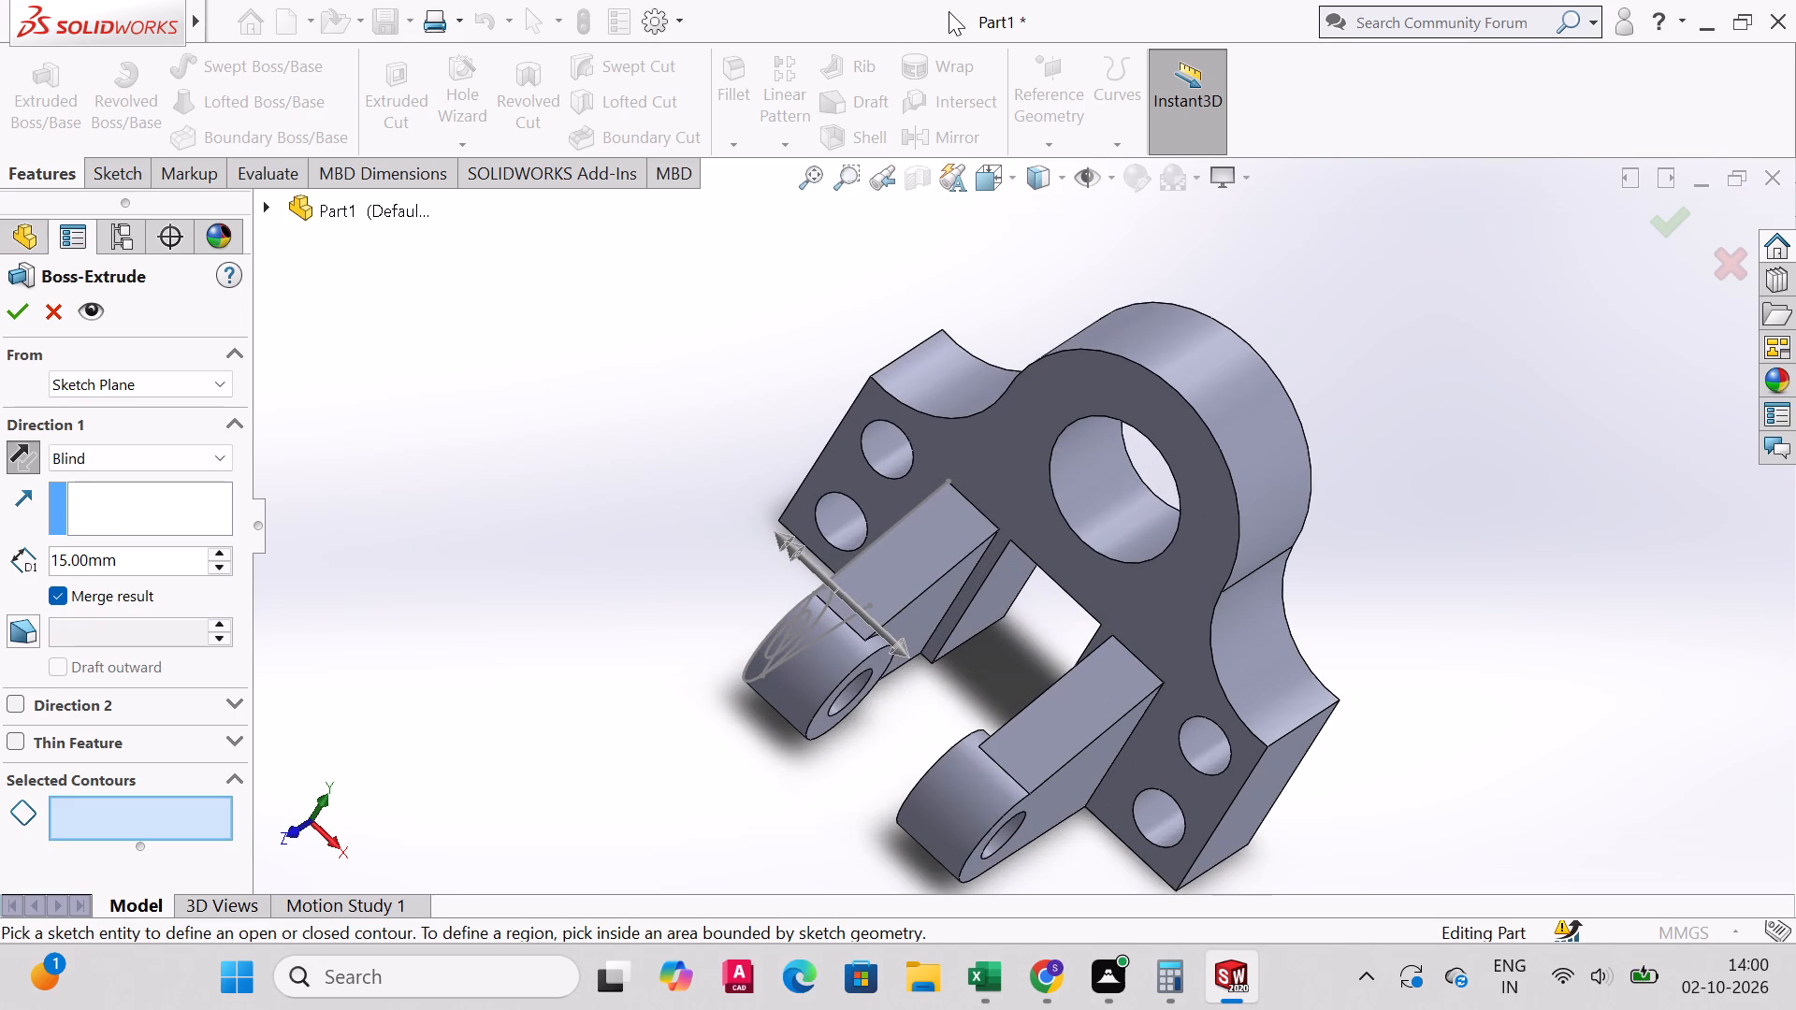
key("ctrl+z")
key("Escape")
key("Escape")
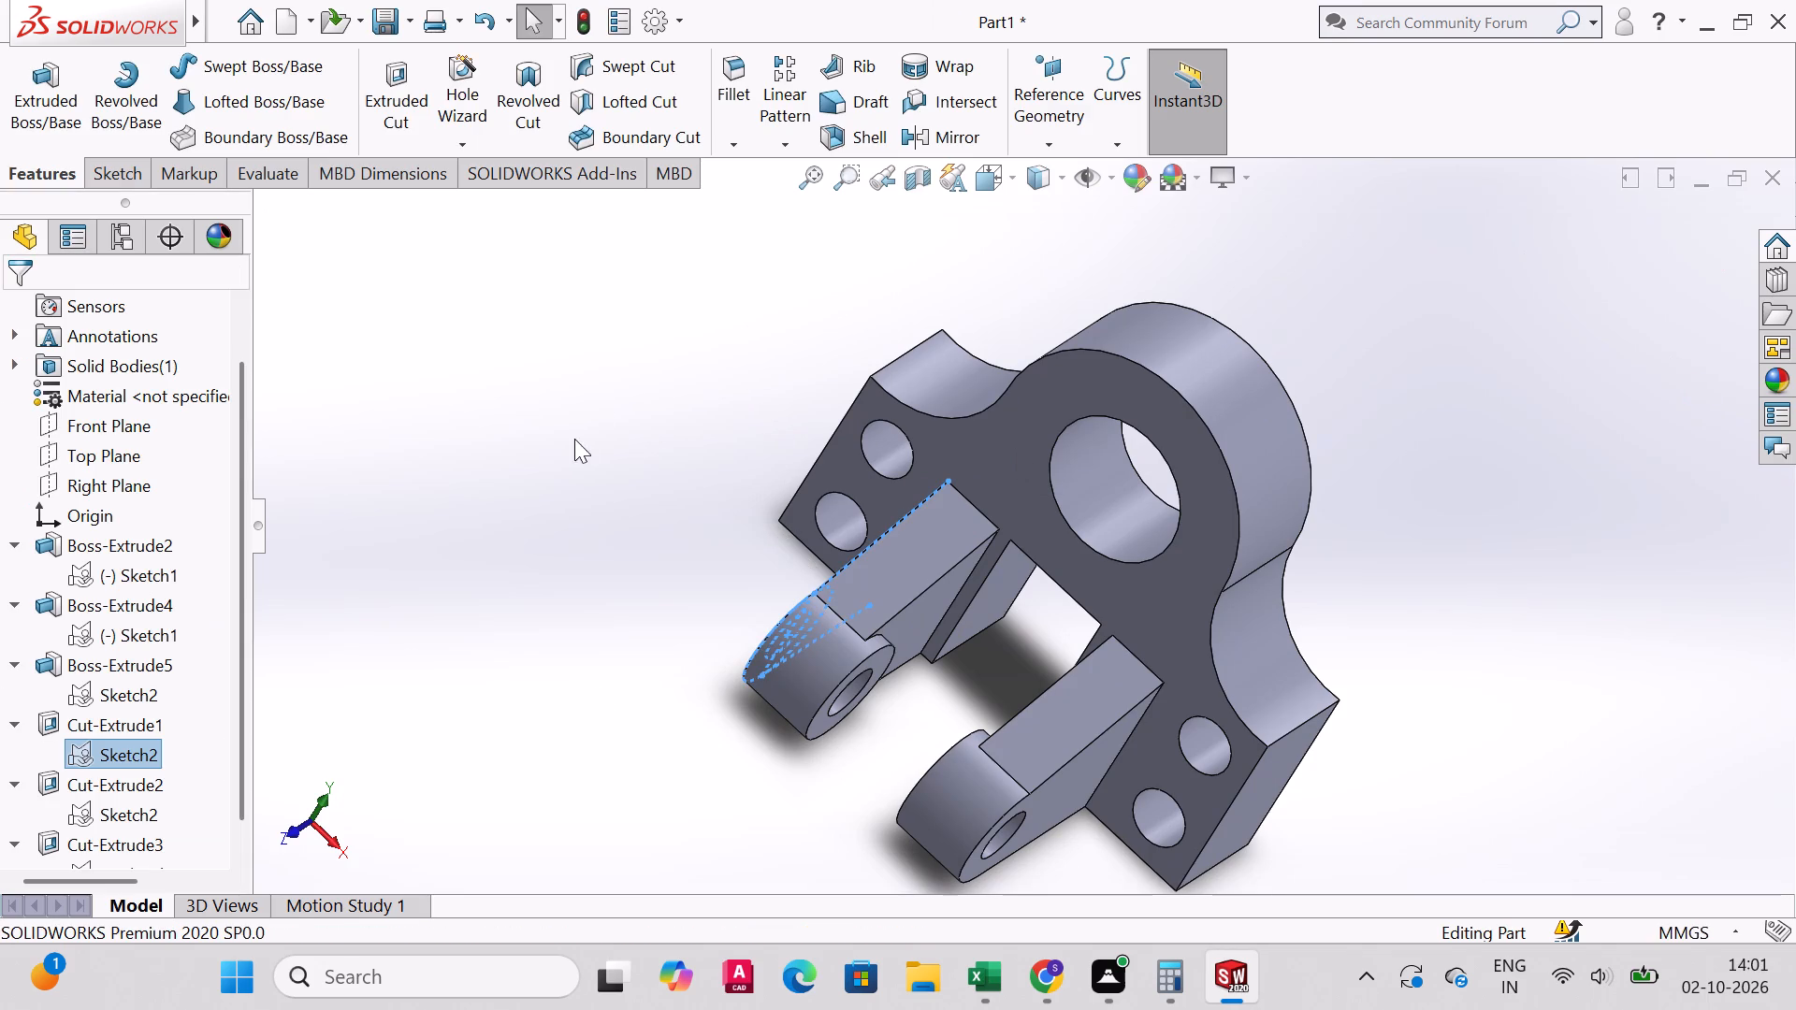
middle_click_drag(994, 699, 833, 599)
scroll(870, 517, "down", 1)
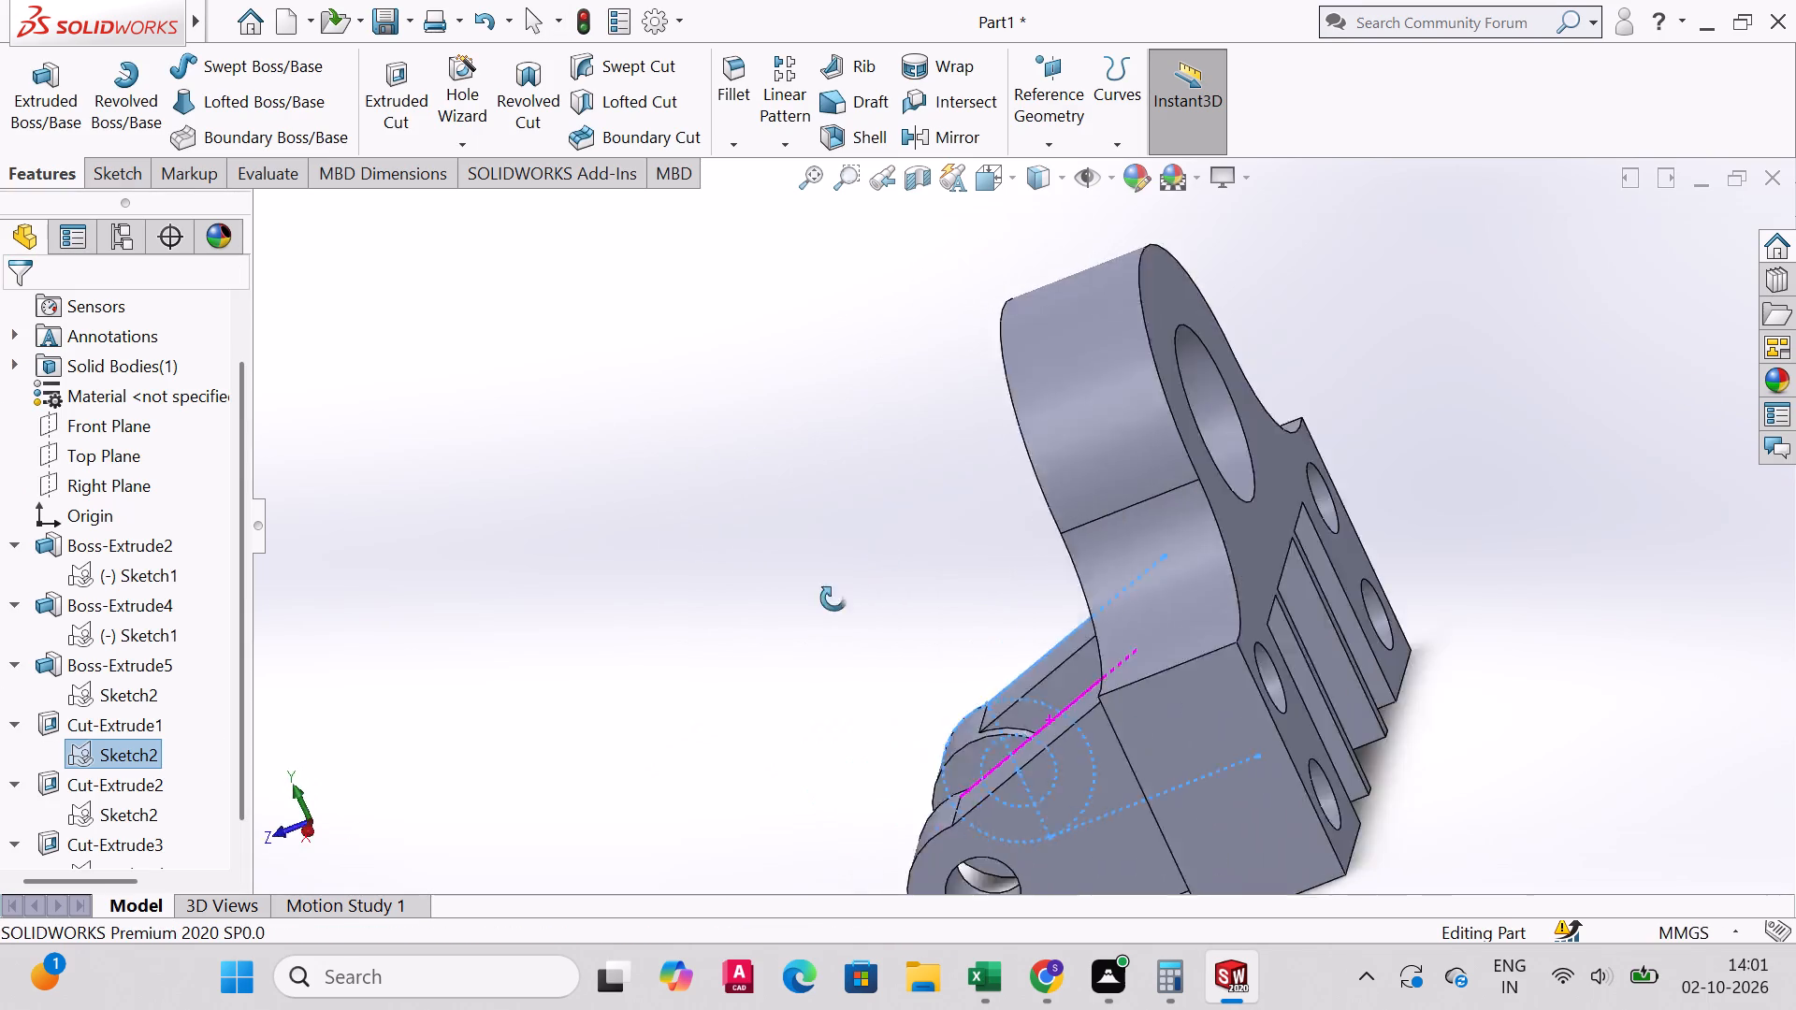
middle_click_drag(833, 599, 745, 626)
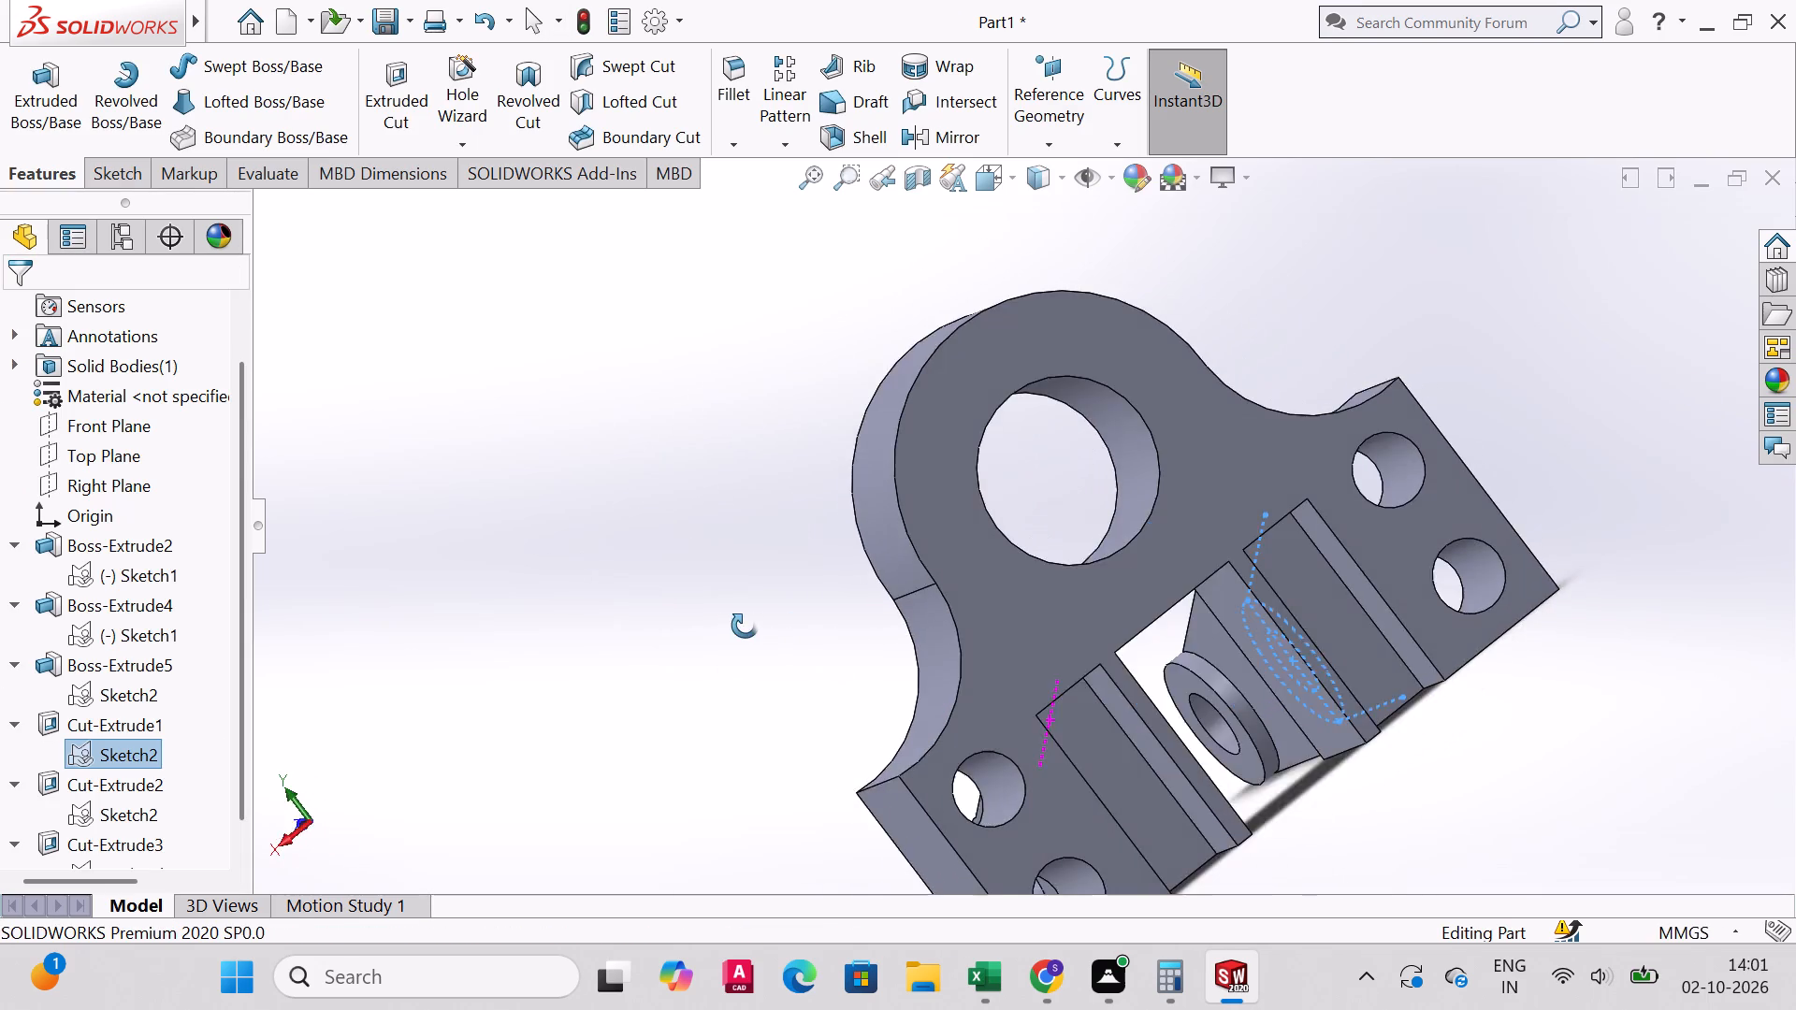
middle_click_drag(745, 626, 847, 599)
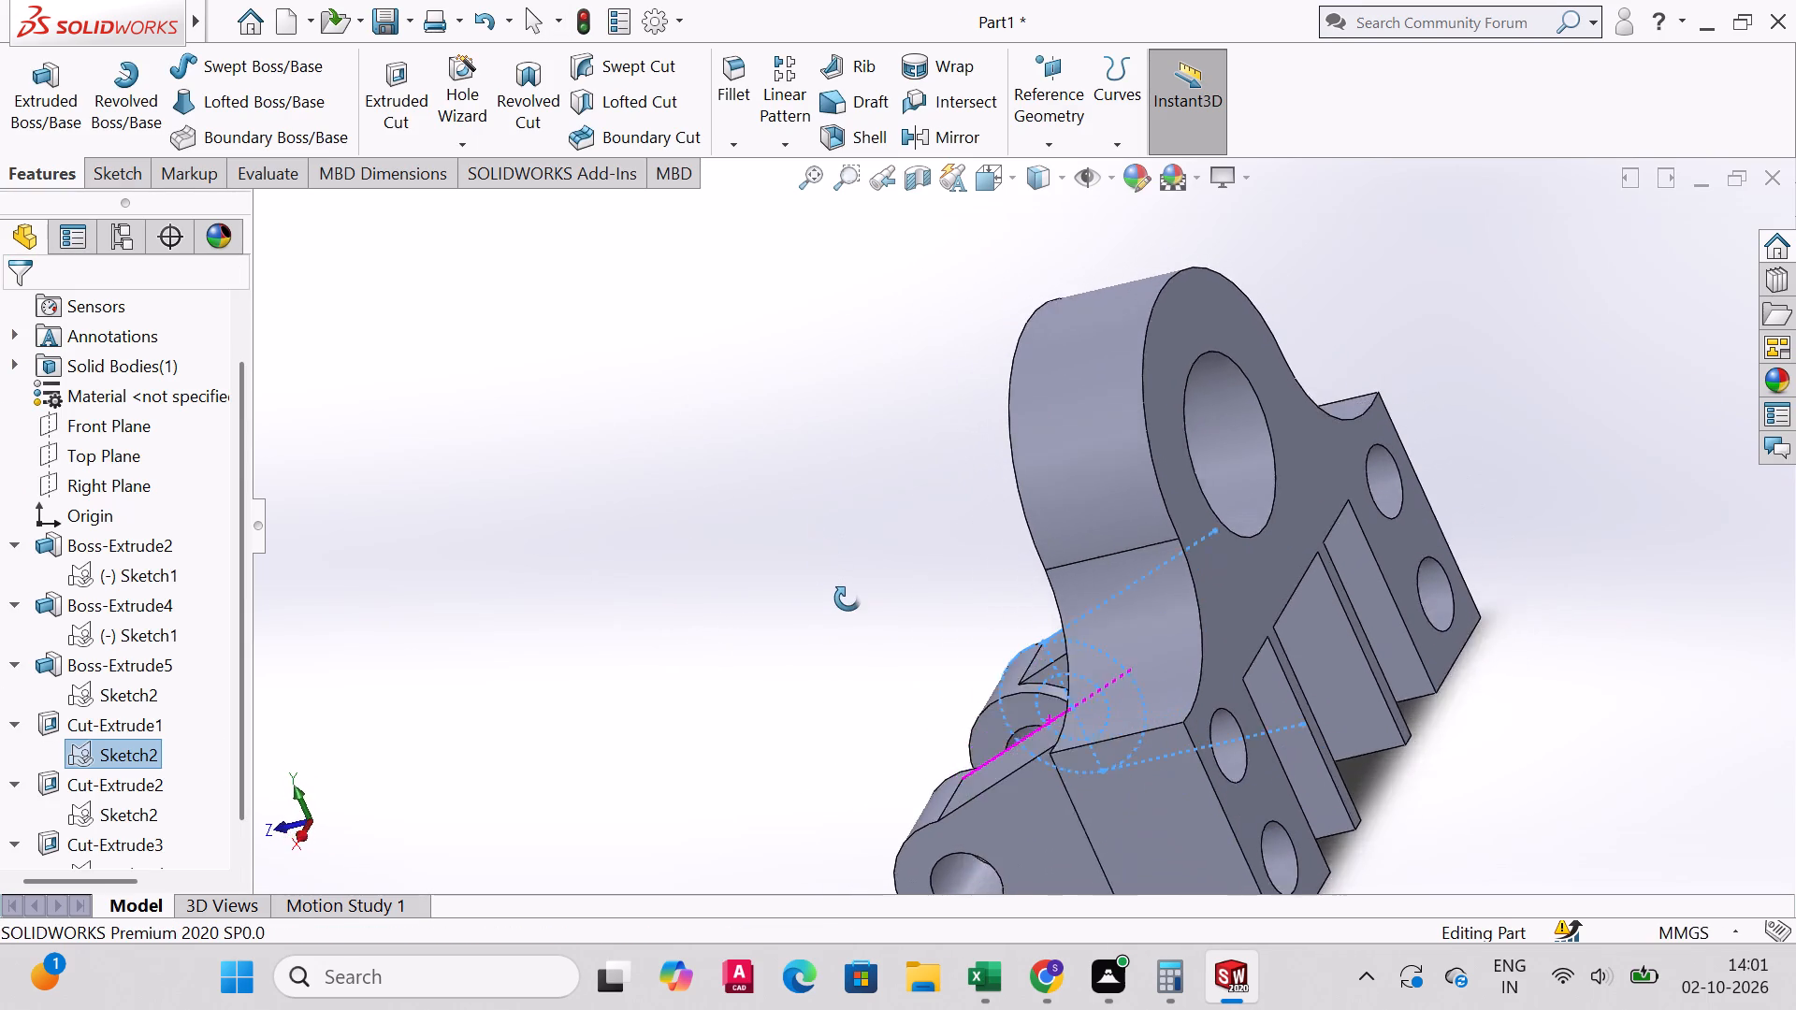
Examine the plate's recesses and both bored lugs from the front and back with the first cut's Sketch2 highlighted.
middle_click_drag(847, 599, 789, 689)
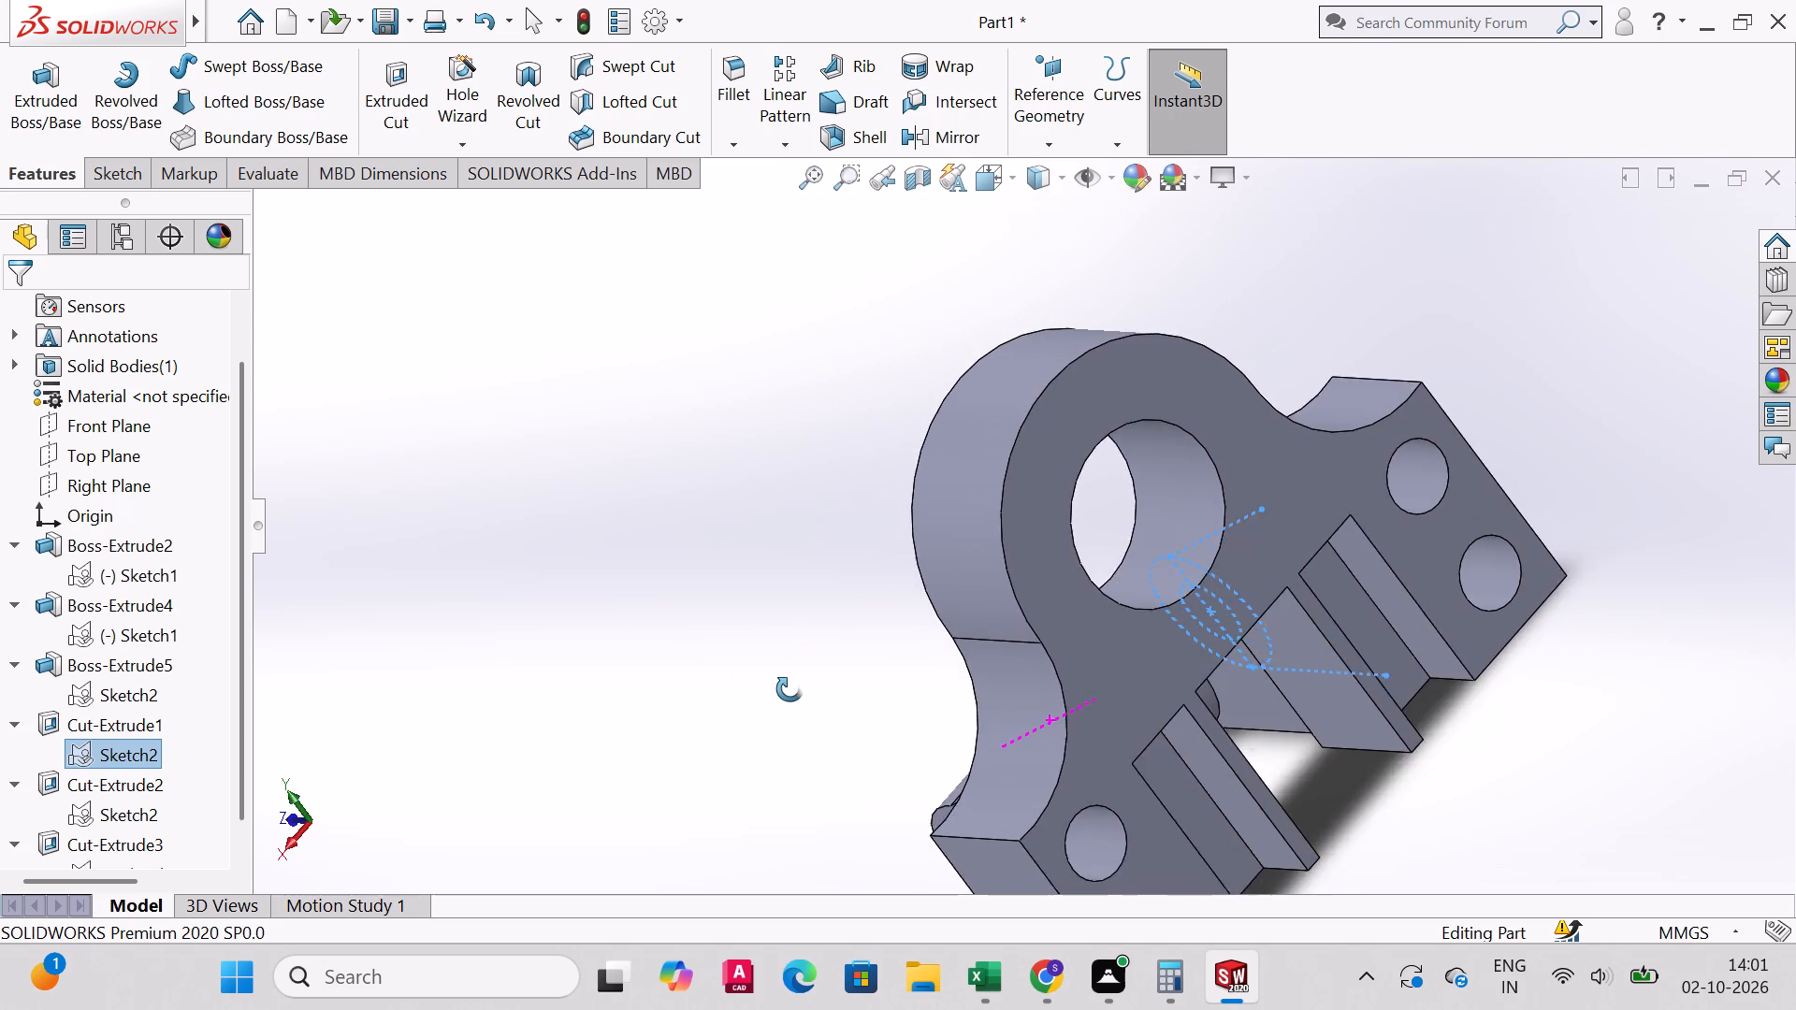
middle_click_drag(789, 689, 813, 643)
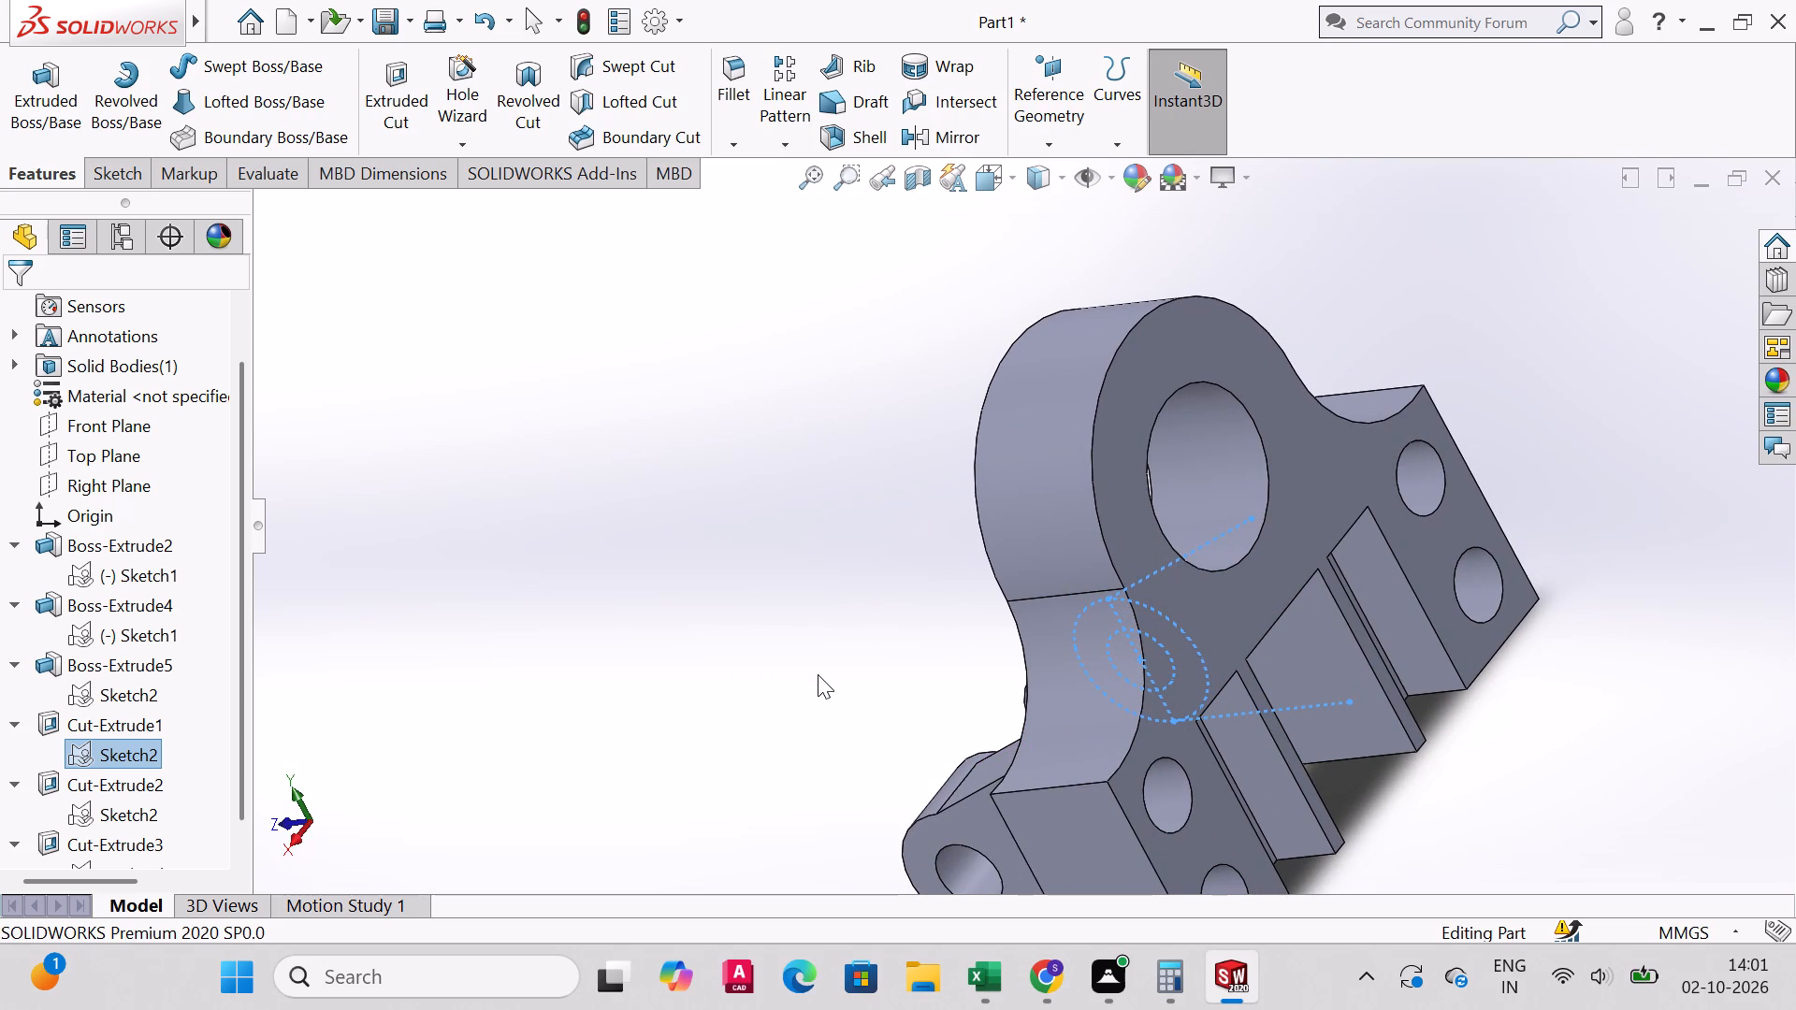
middle_click_drag(1289, 665, 1491, 554)
scroll(1224, 700, "down", 1)
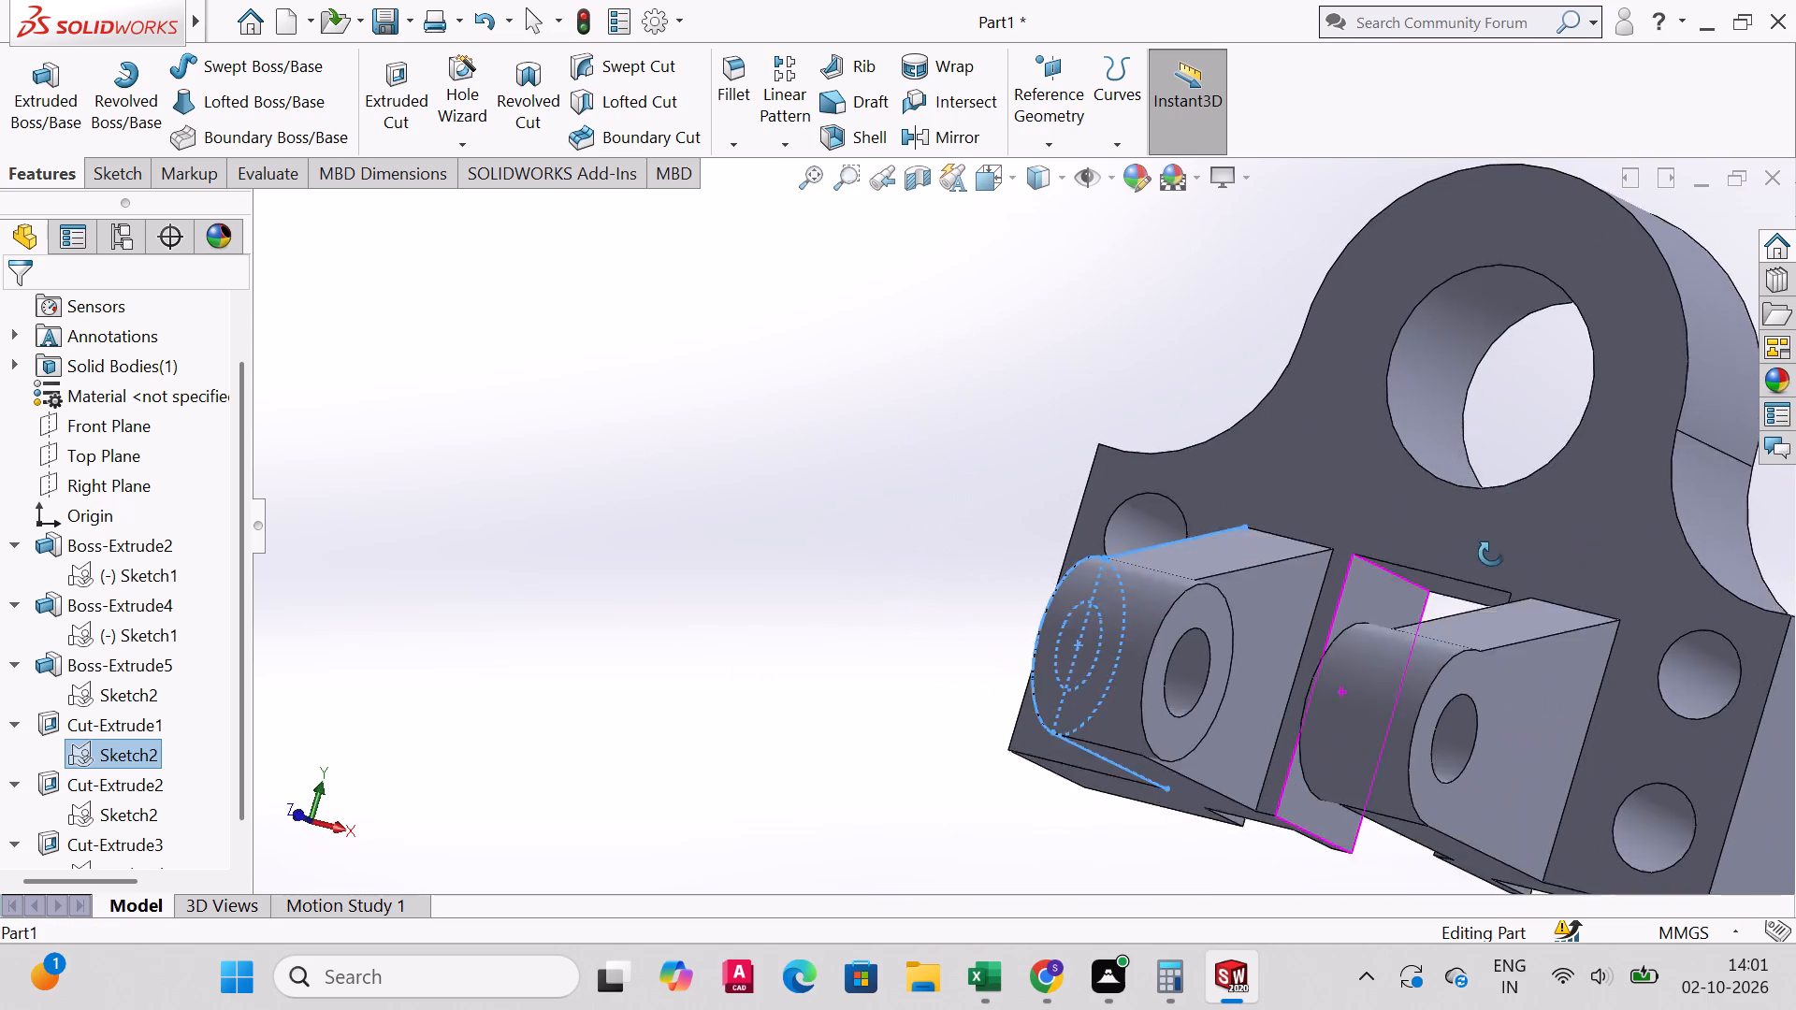
middle_click_drag(1491, 554, 1456, 653)
scroll(1412, 660, "up", 3)
scroll(1412, 652, "down", 6)
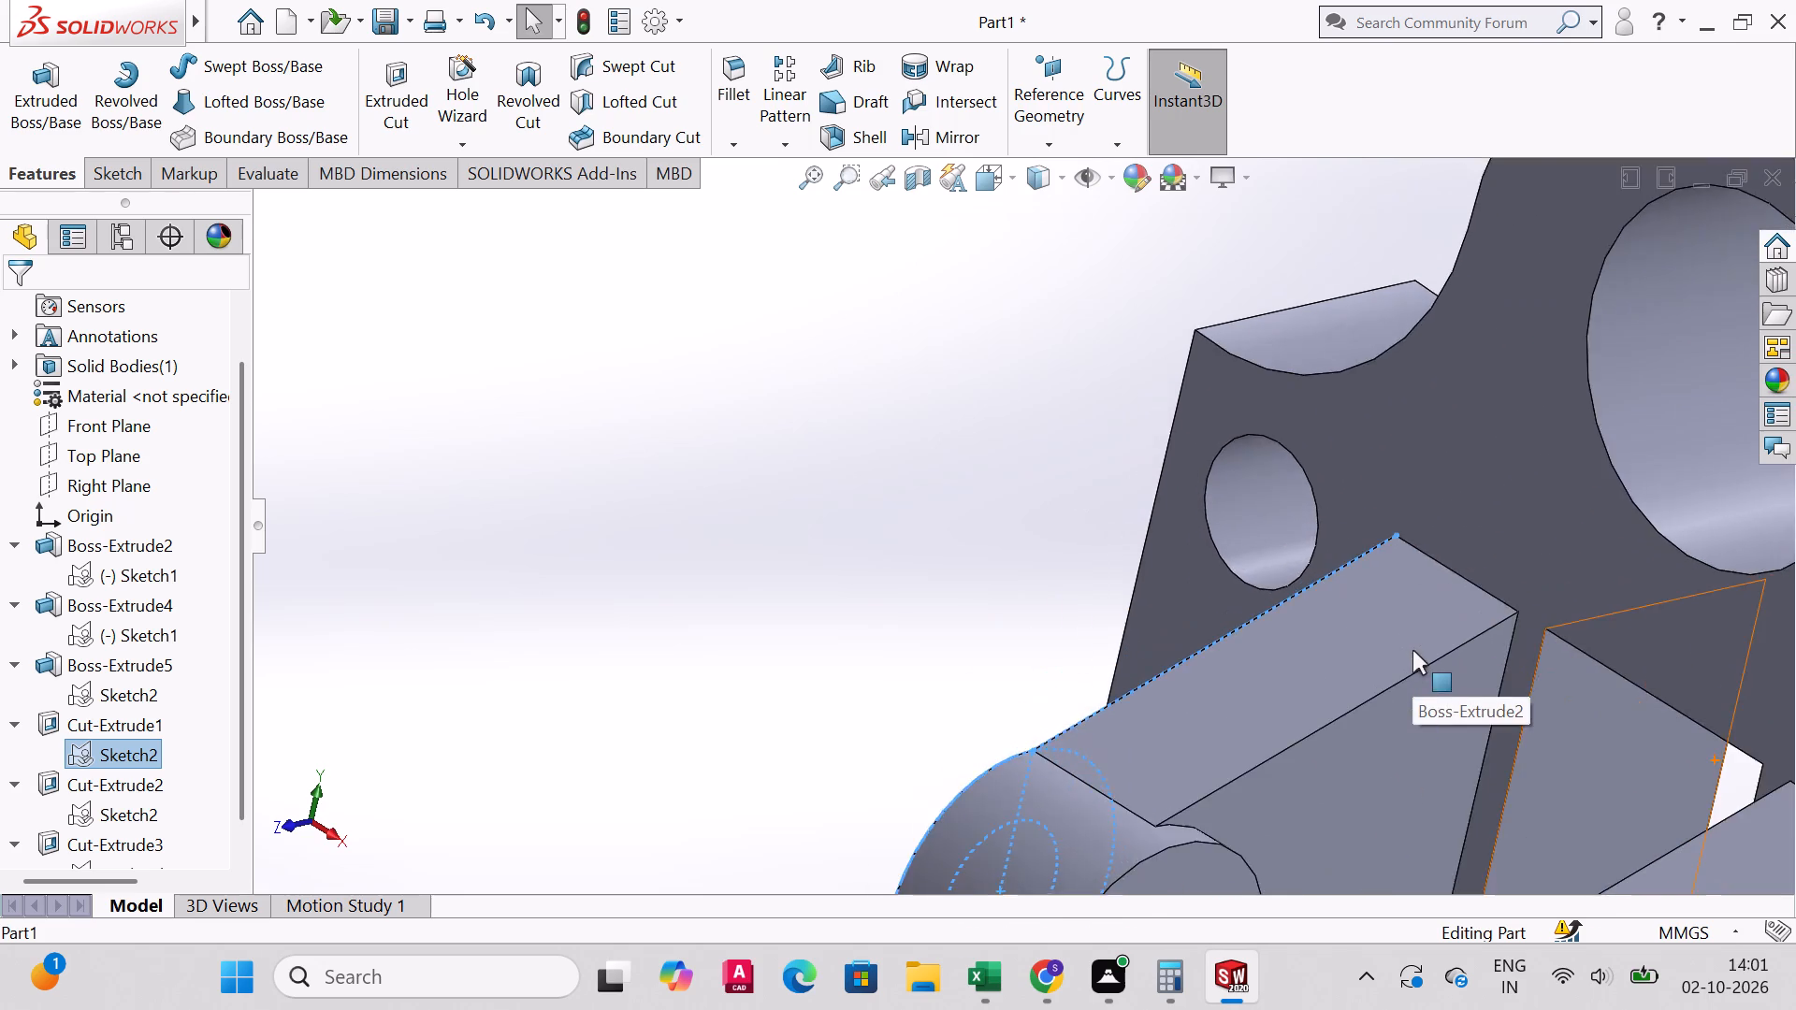
scroll(1405, 644, "up", 10)
middle_click_drag(1397, 662, 1208, 710)
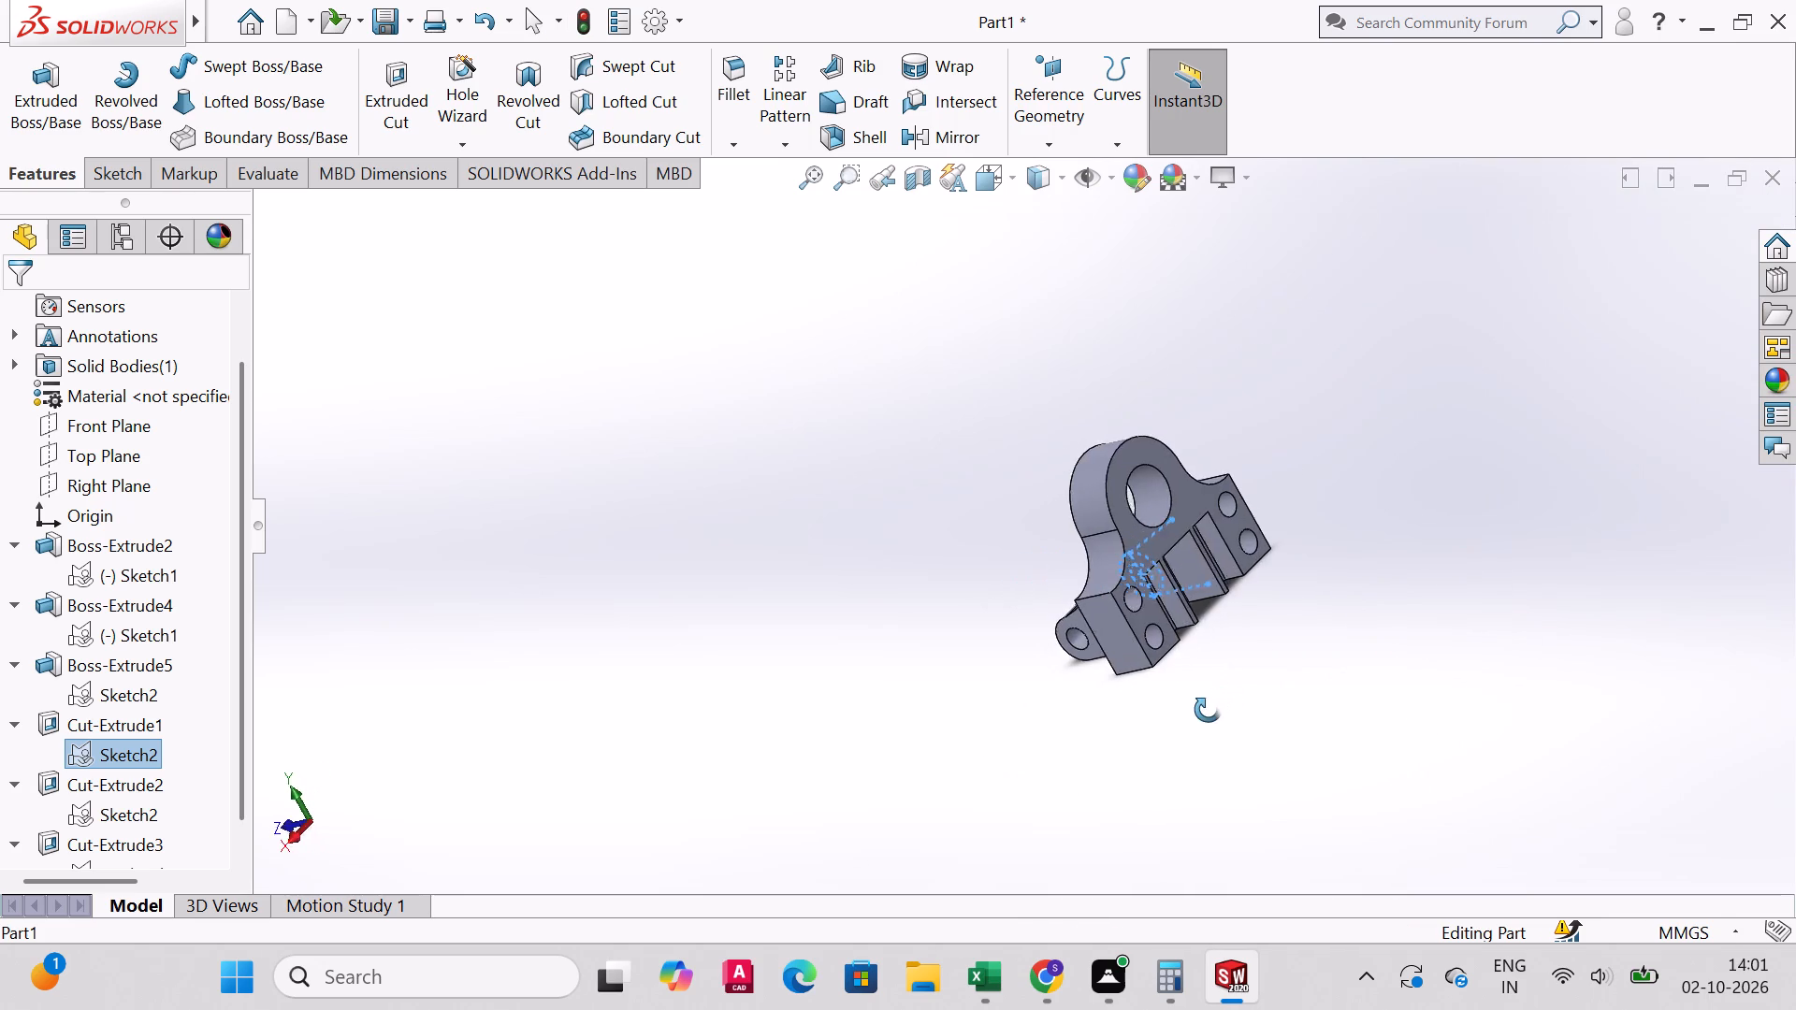
middle_click_drag(1208, 710, 1150, 750)
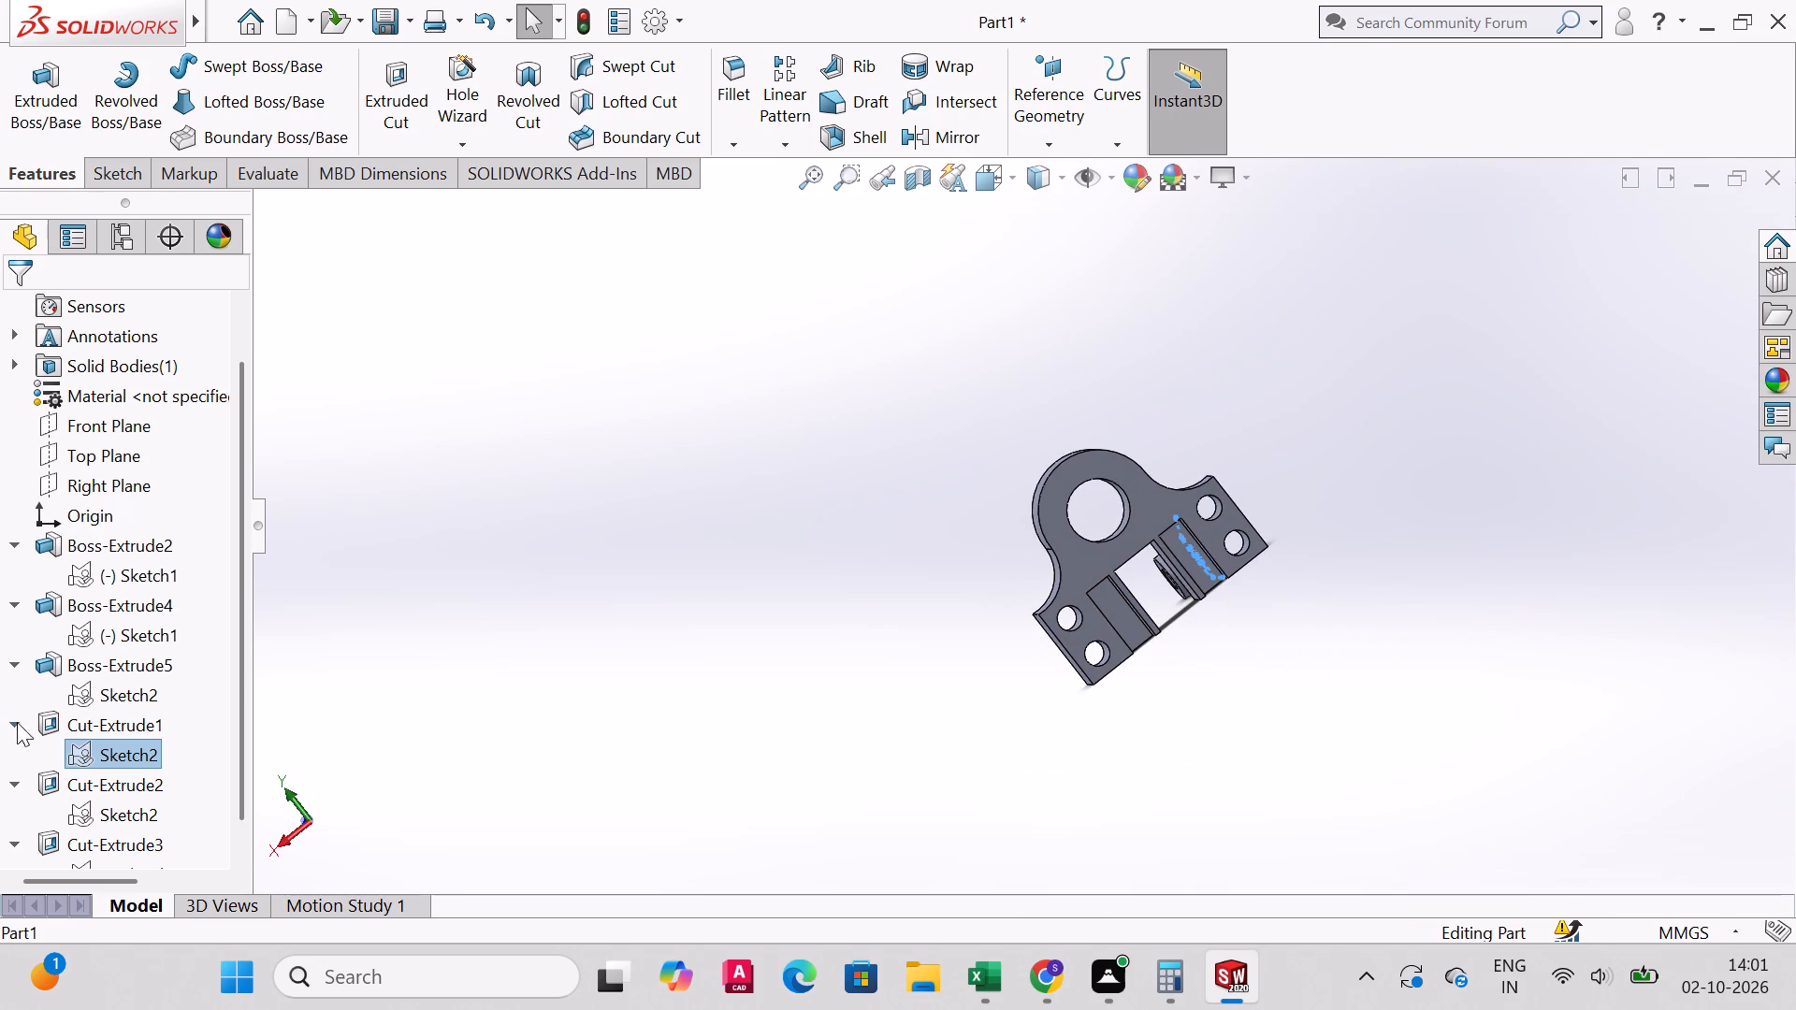
Examine the sketches behind Cut-Extrude2 and Cut-Extrude3 against the lugs and the plate's recesses.
left_click(101, 811)
scroll(1274, 578, "up", 1)
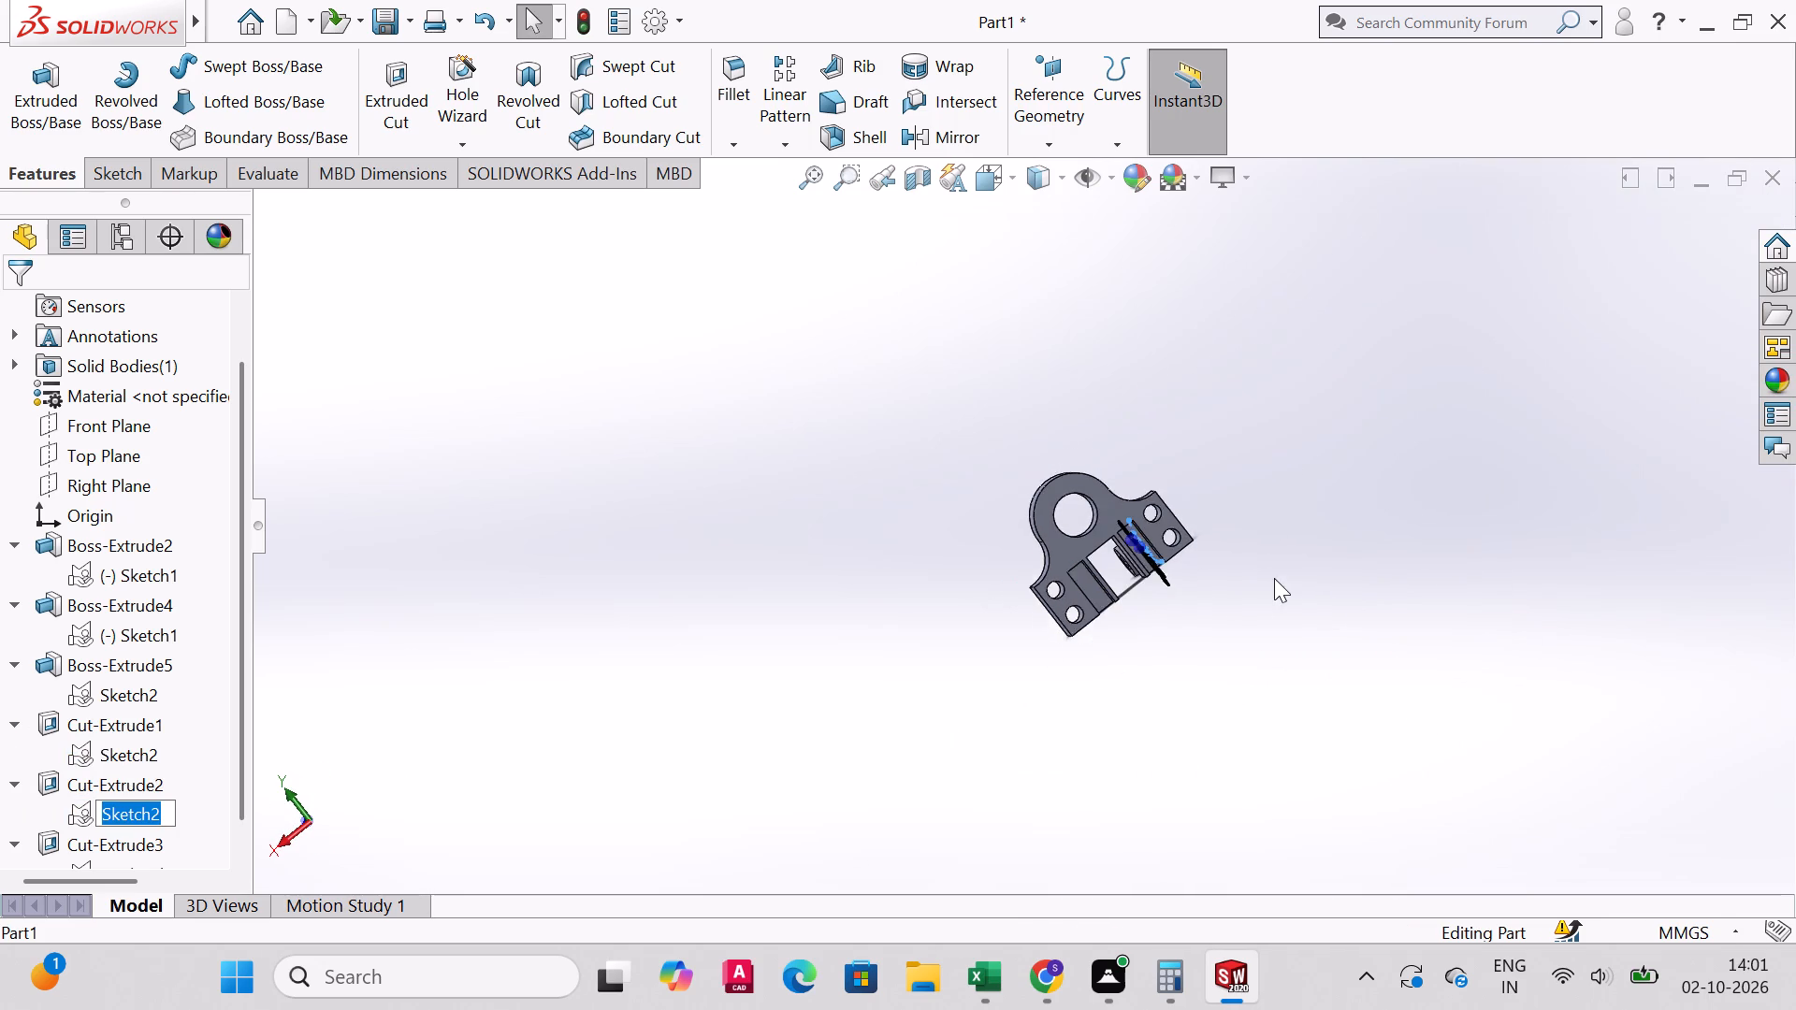
scroll(1274, 578, "up", 2)
scroll(1244, 578, "down", 7)
middle_click_drag(1331, 615, 1182, 815)
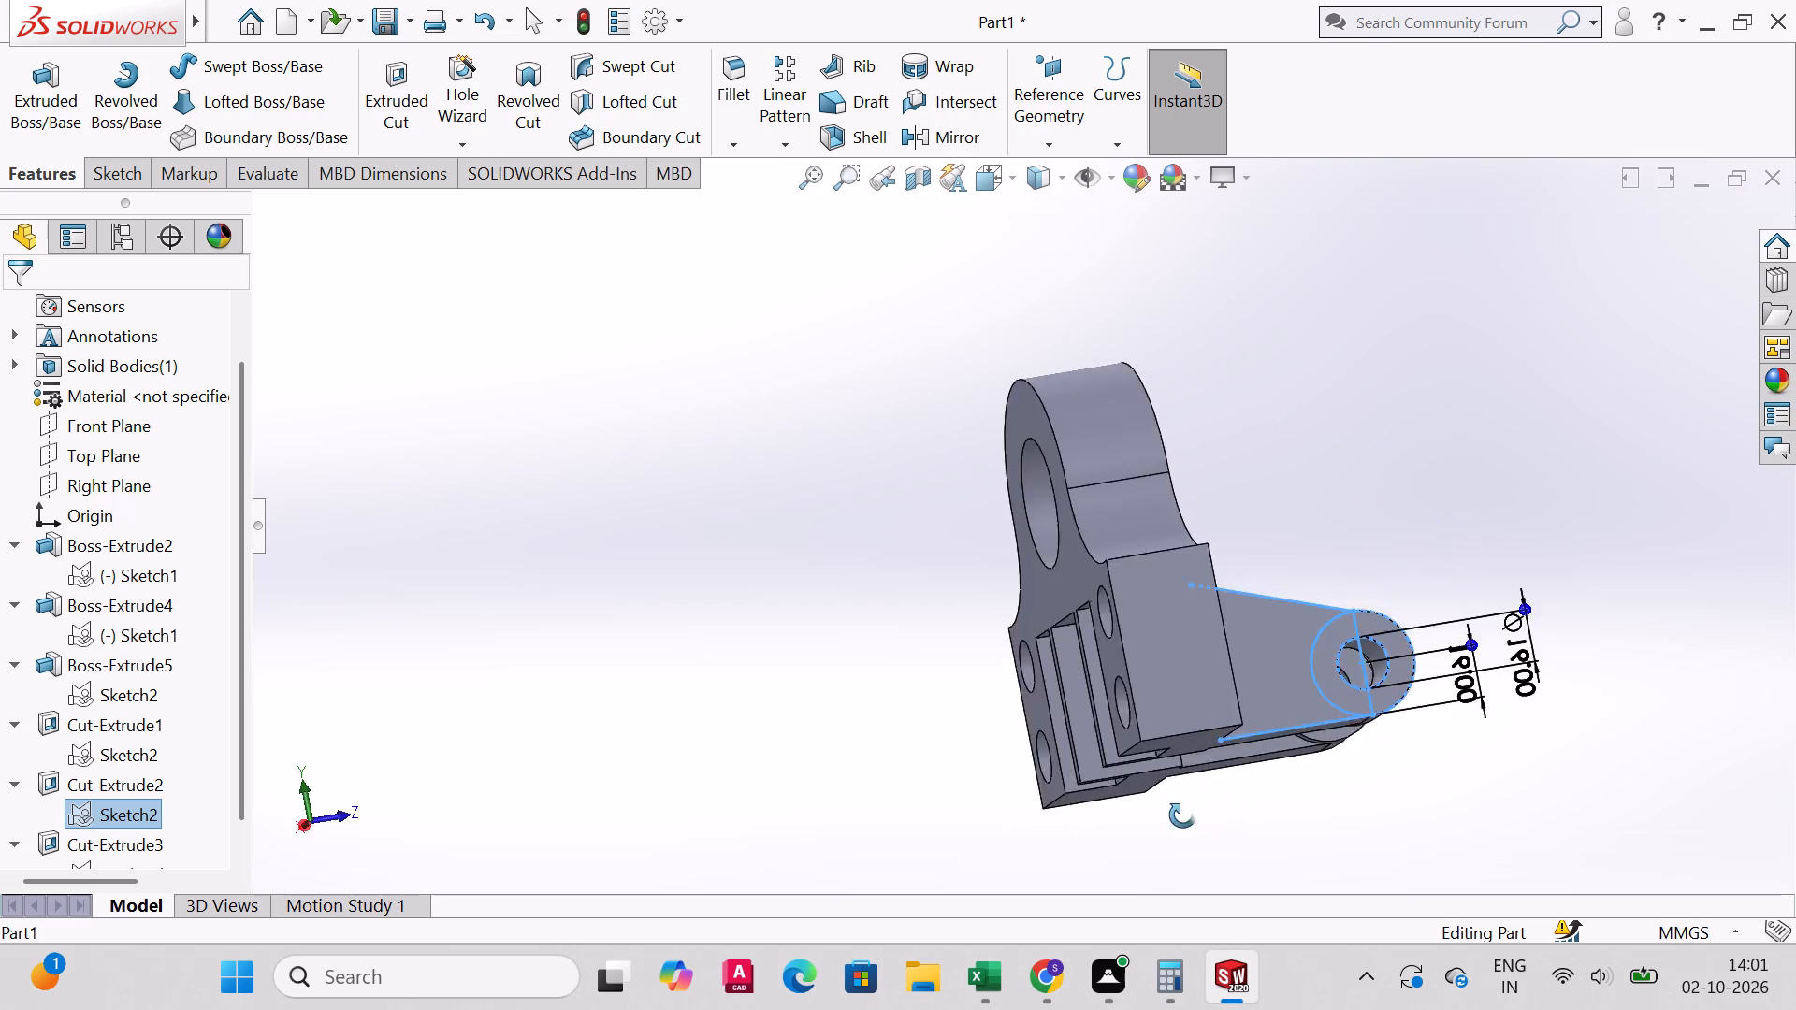
middle_click_drag(1182, 815, 1145, 958)
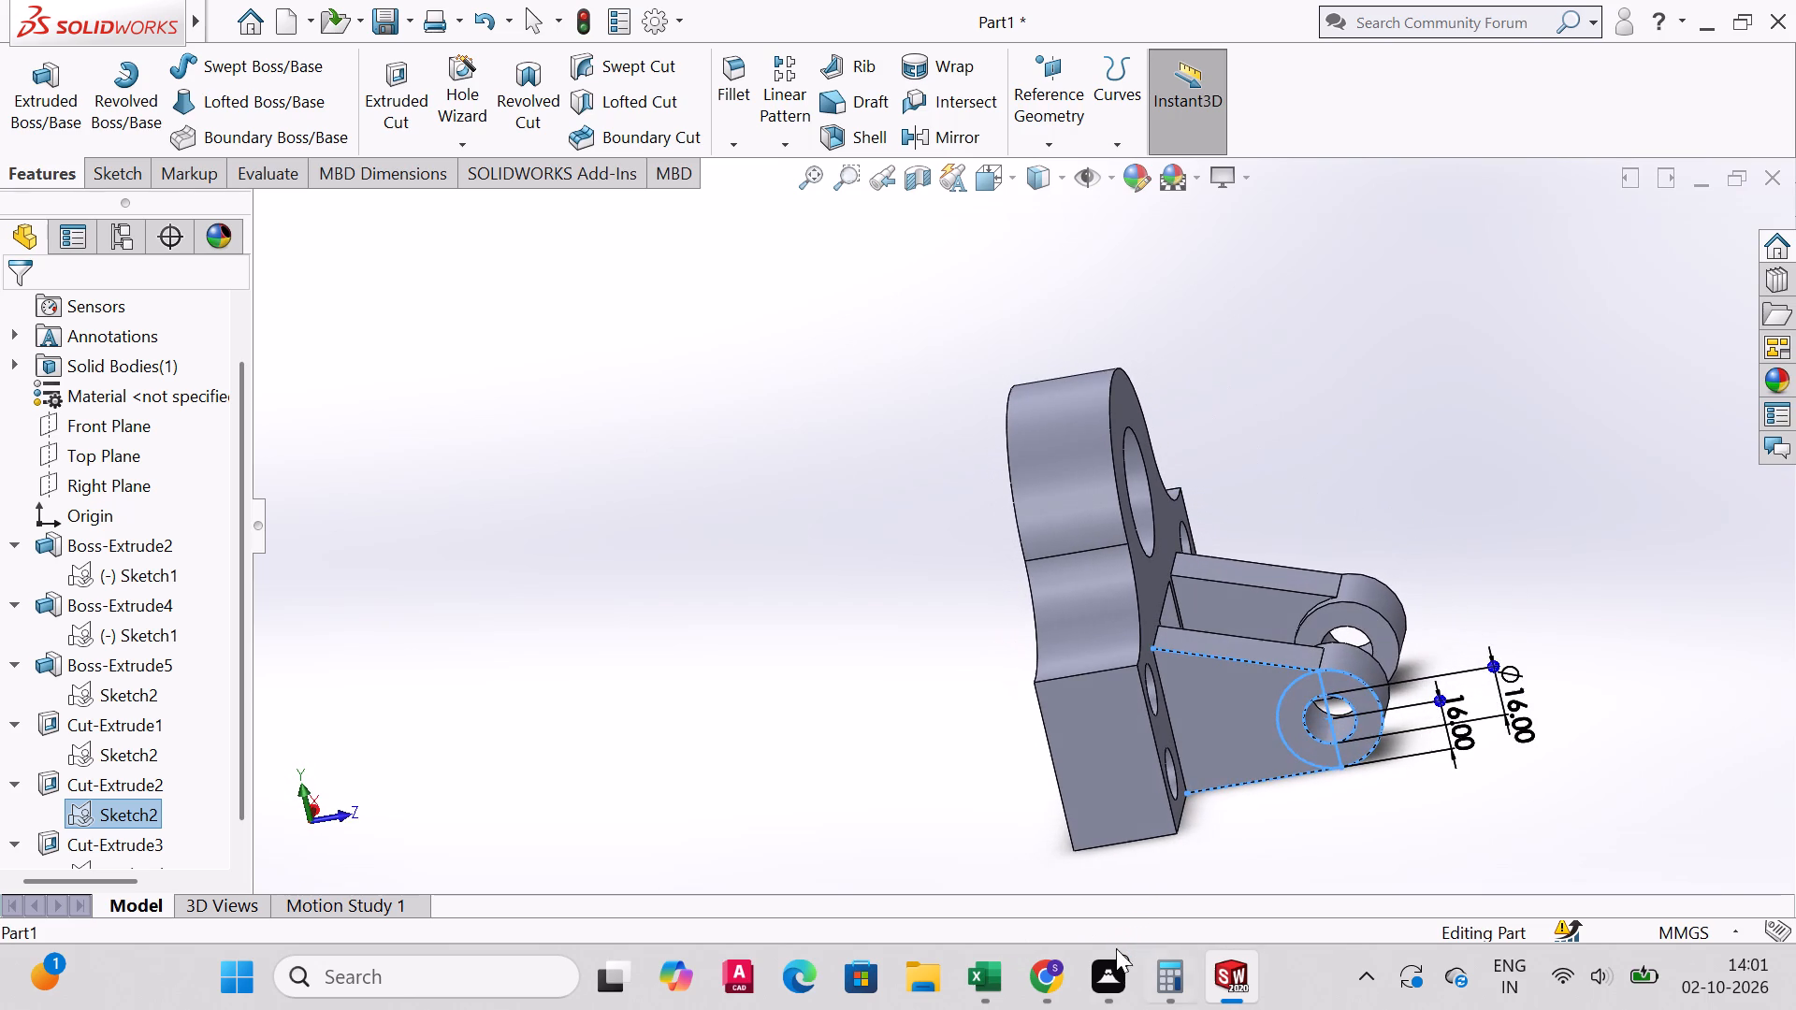
scroll(176, 767, "down", 3)
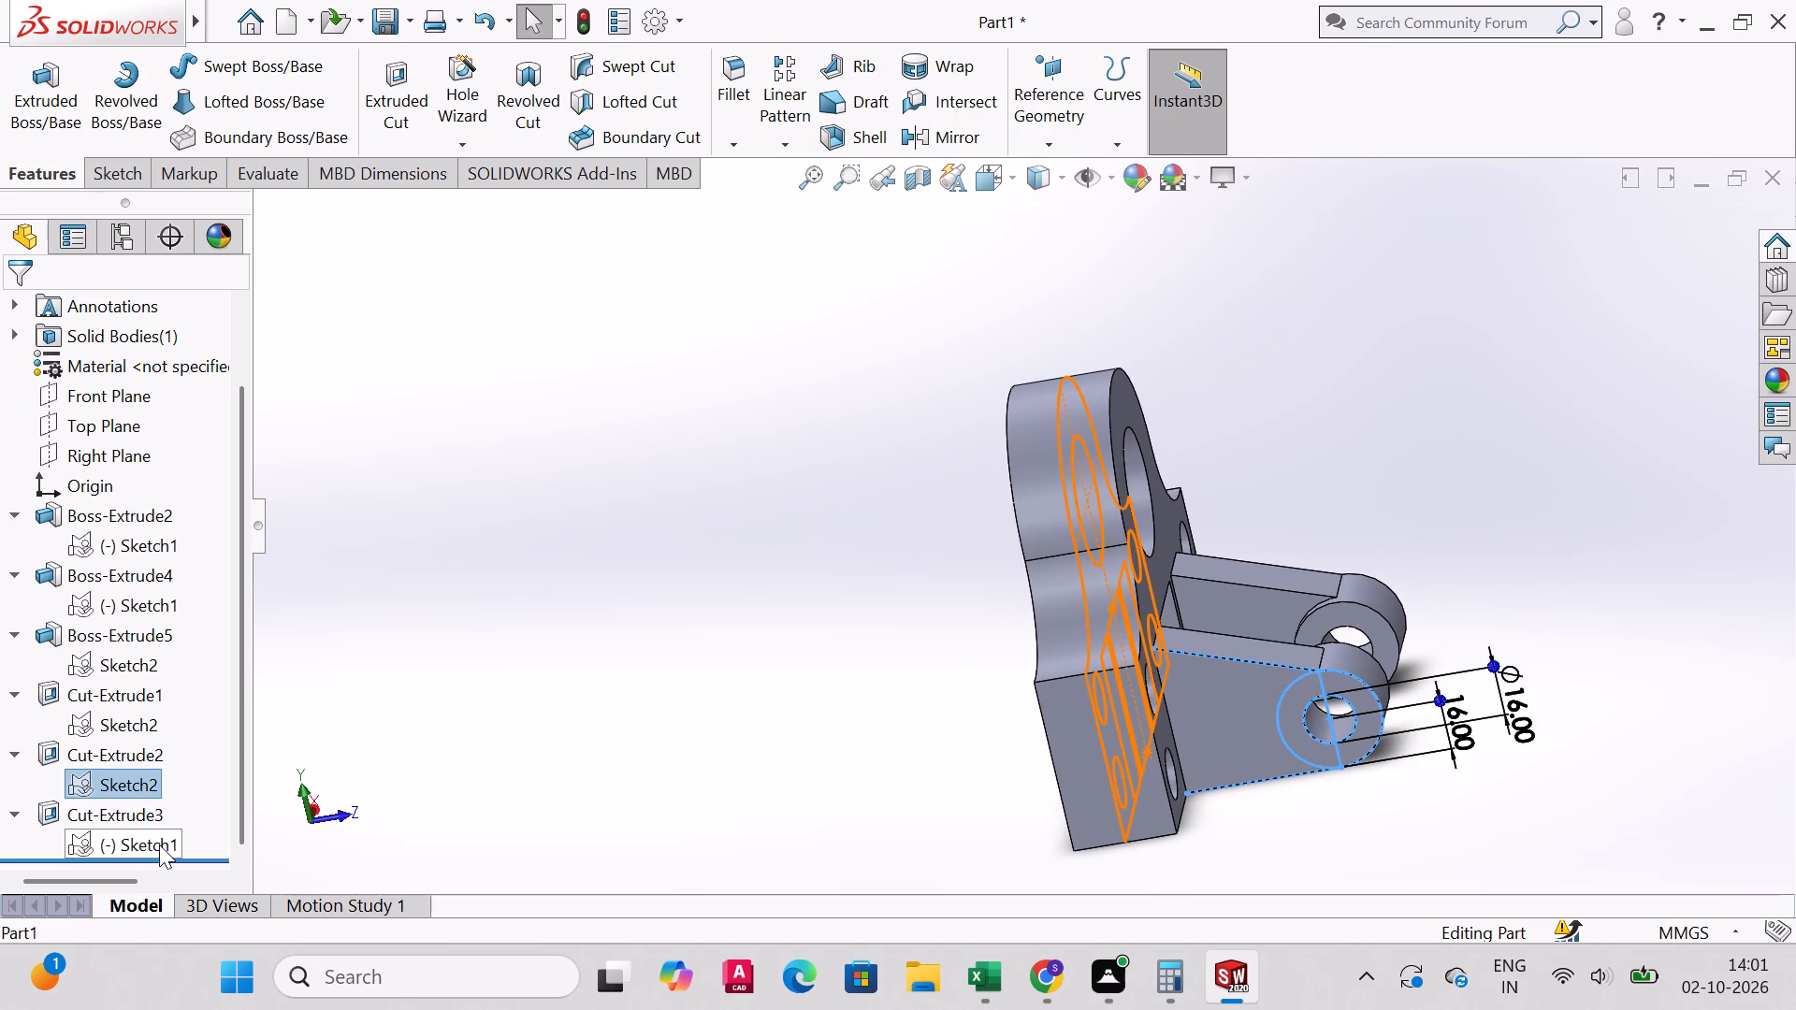
left_click(159, 844)
middle_click_drag(1012, 699, 1095, 685)
scroll(1013, 699, "down", 1)
middle_click_drag(1132, 712, 1151, 711)
scroll(1132, 712, "down", 1)
middle_click_drag(1151, 712, 1200, 680)
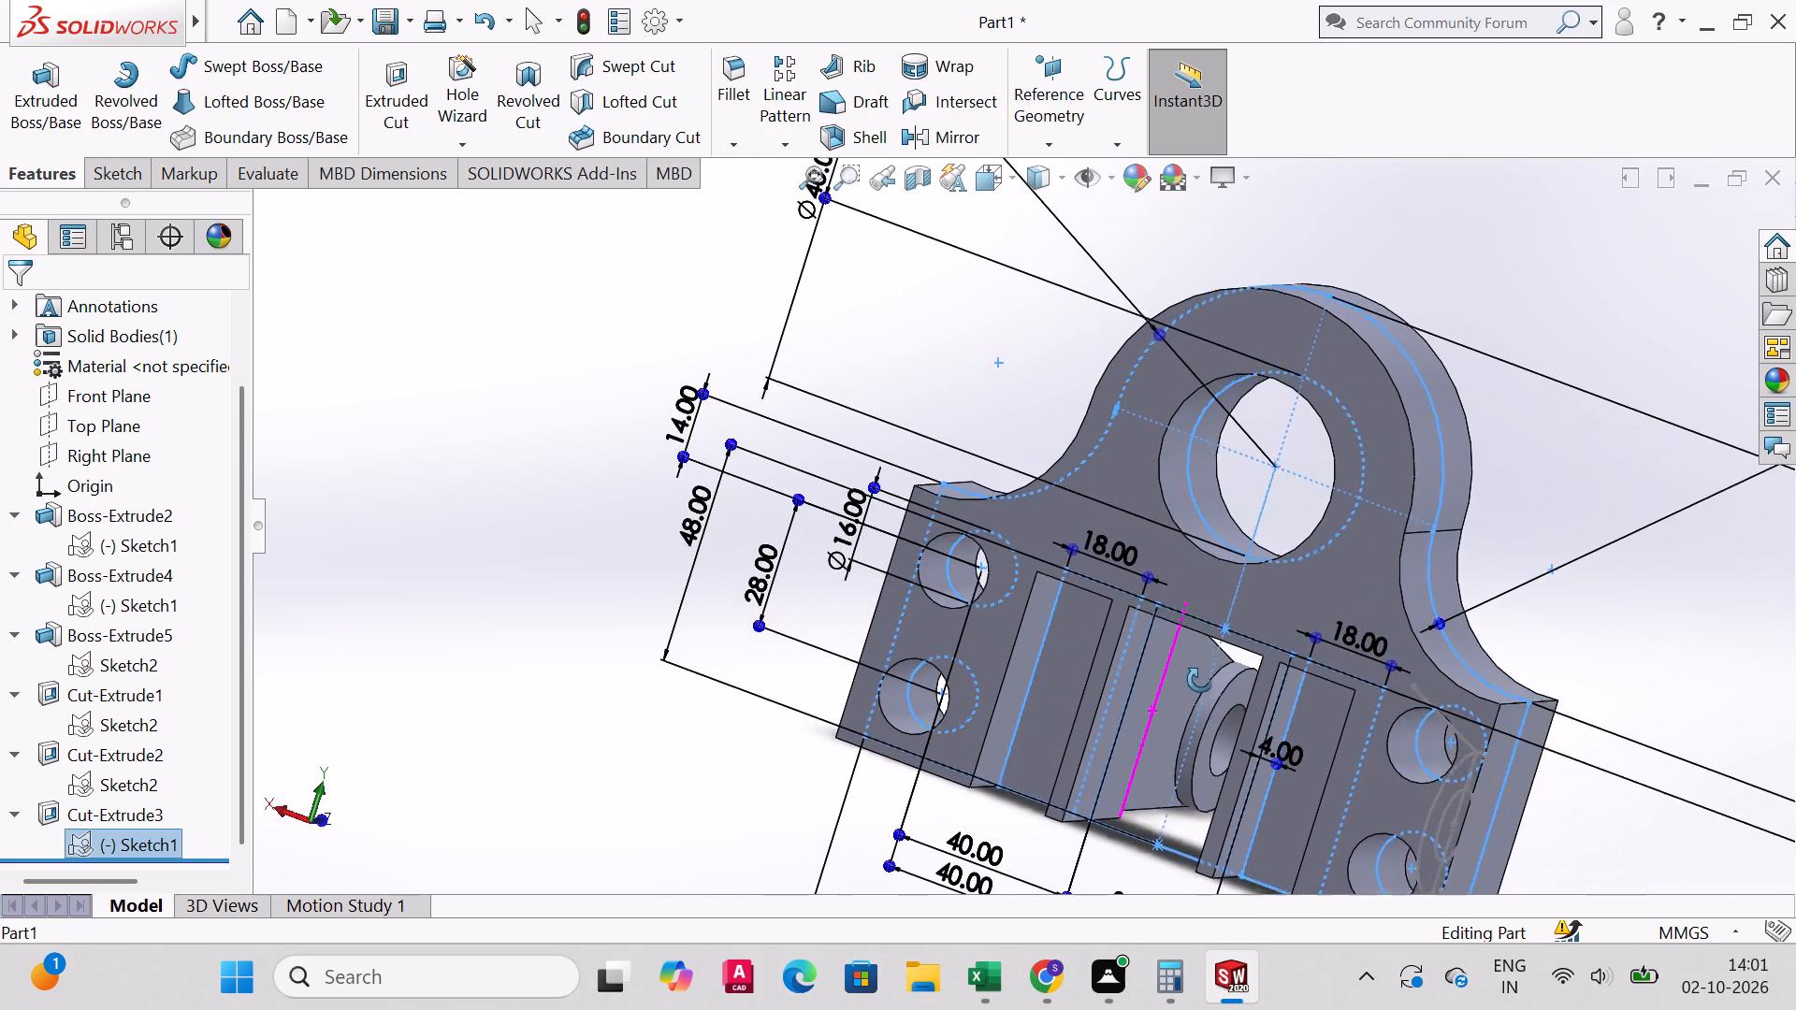
middle_click_drag(1200, 680, 1201, 668)
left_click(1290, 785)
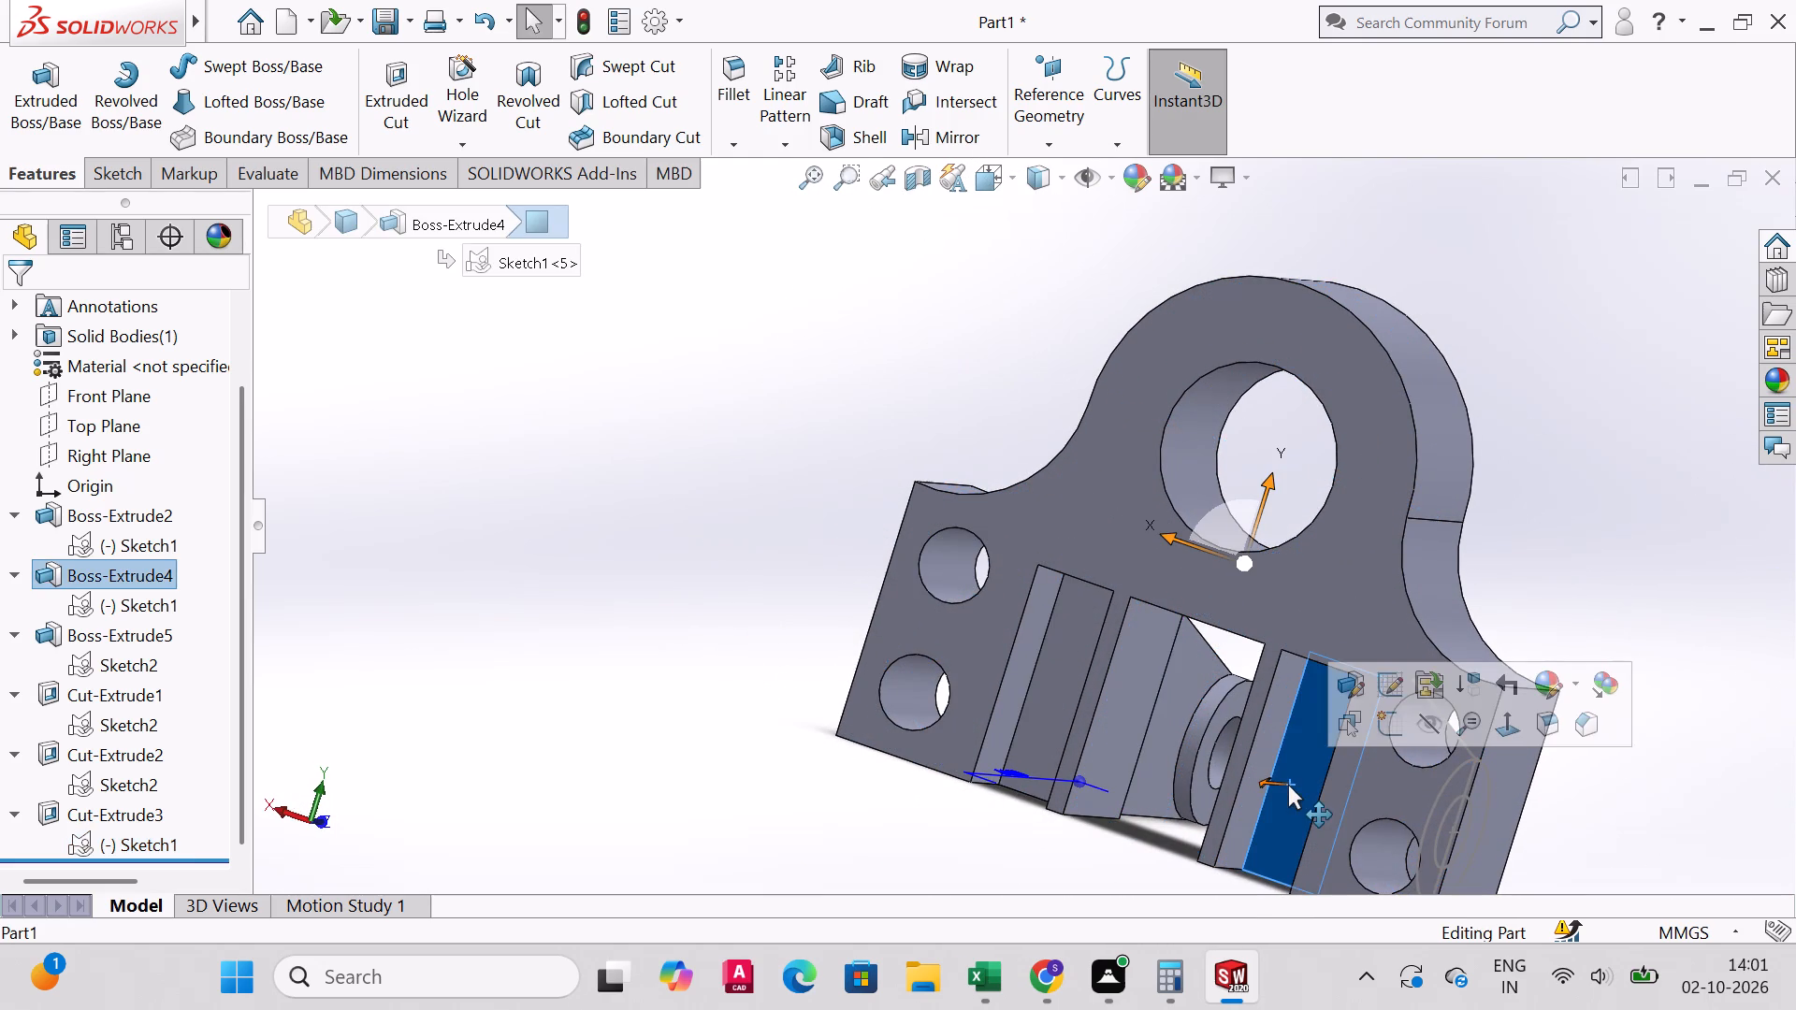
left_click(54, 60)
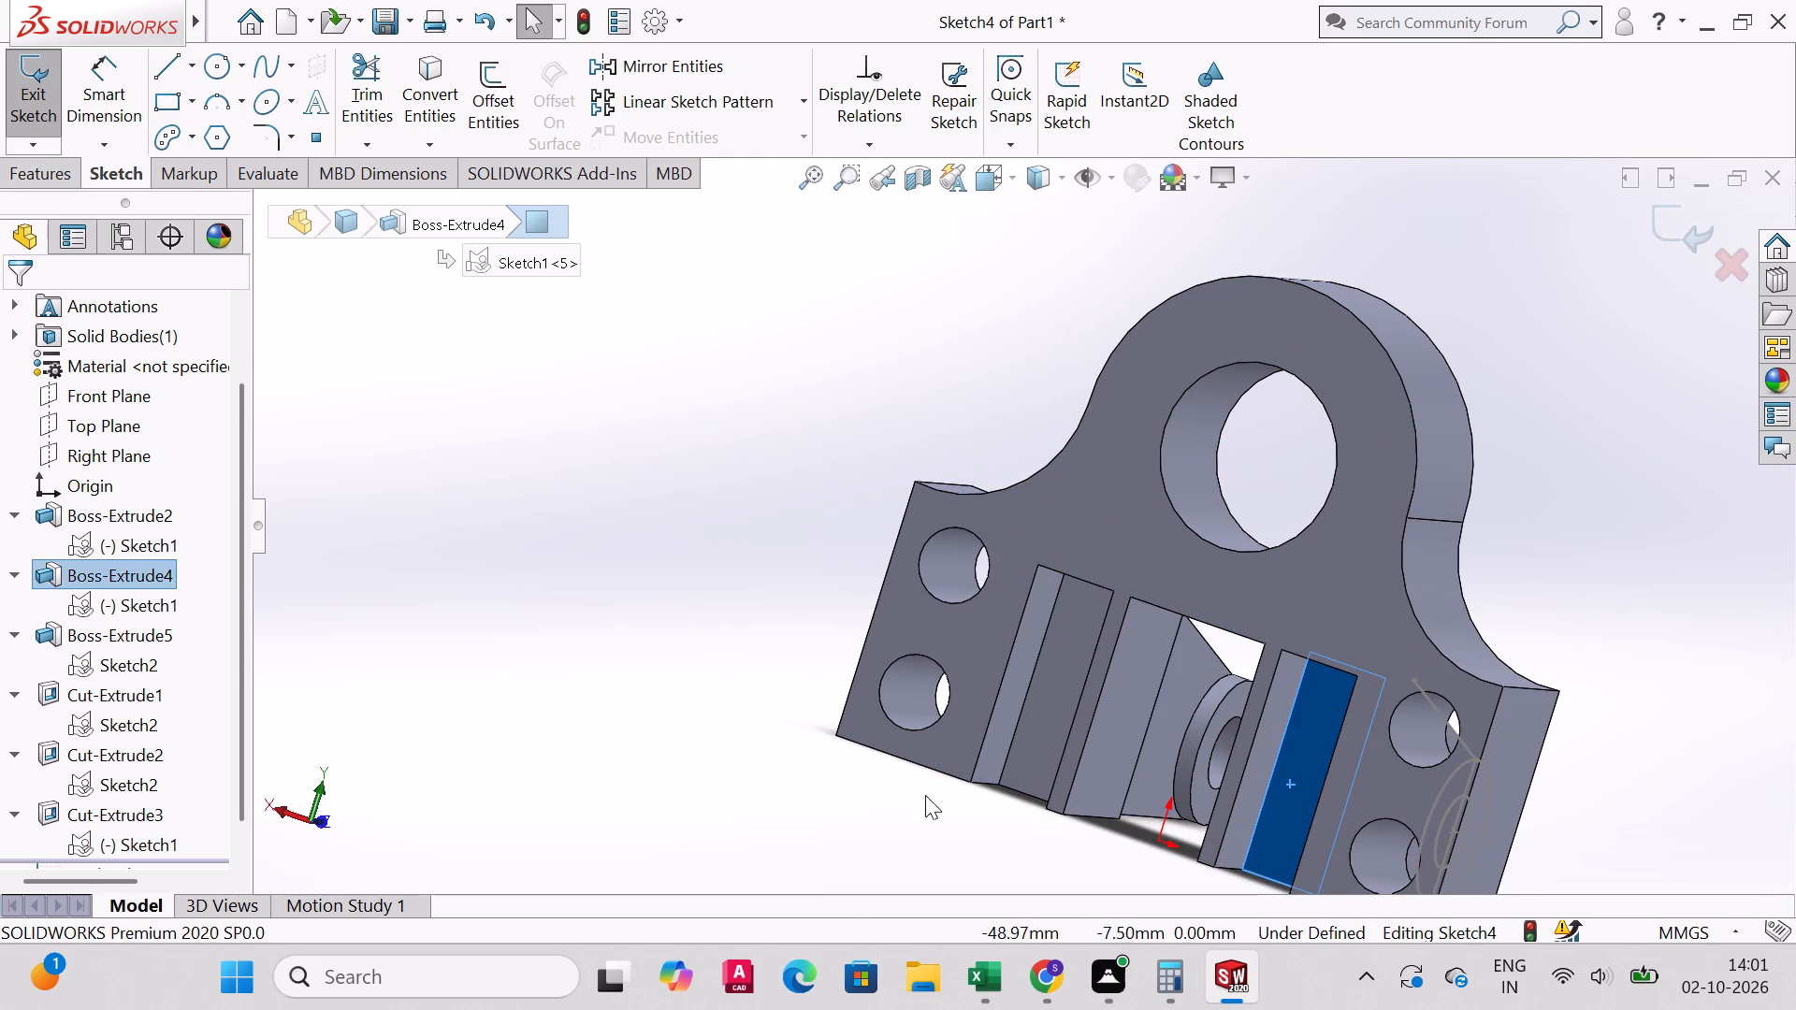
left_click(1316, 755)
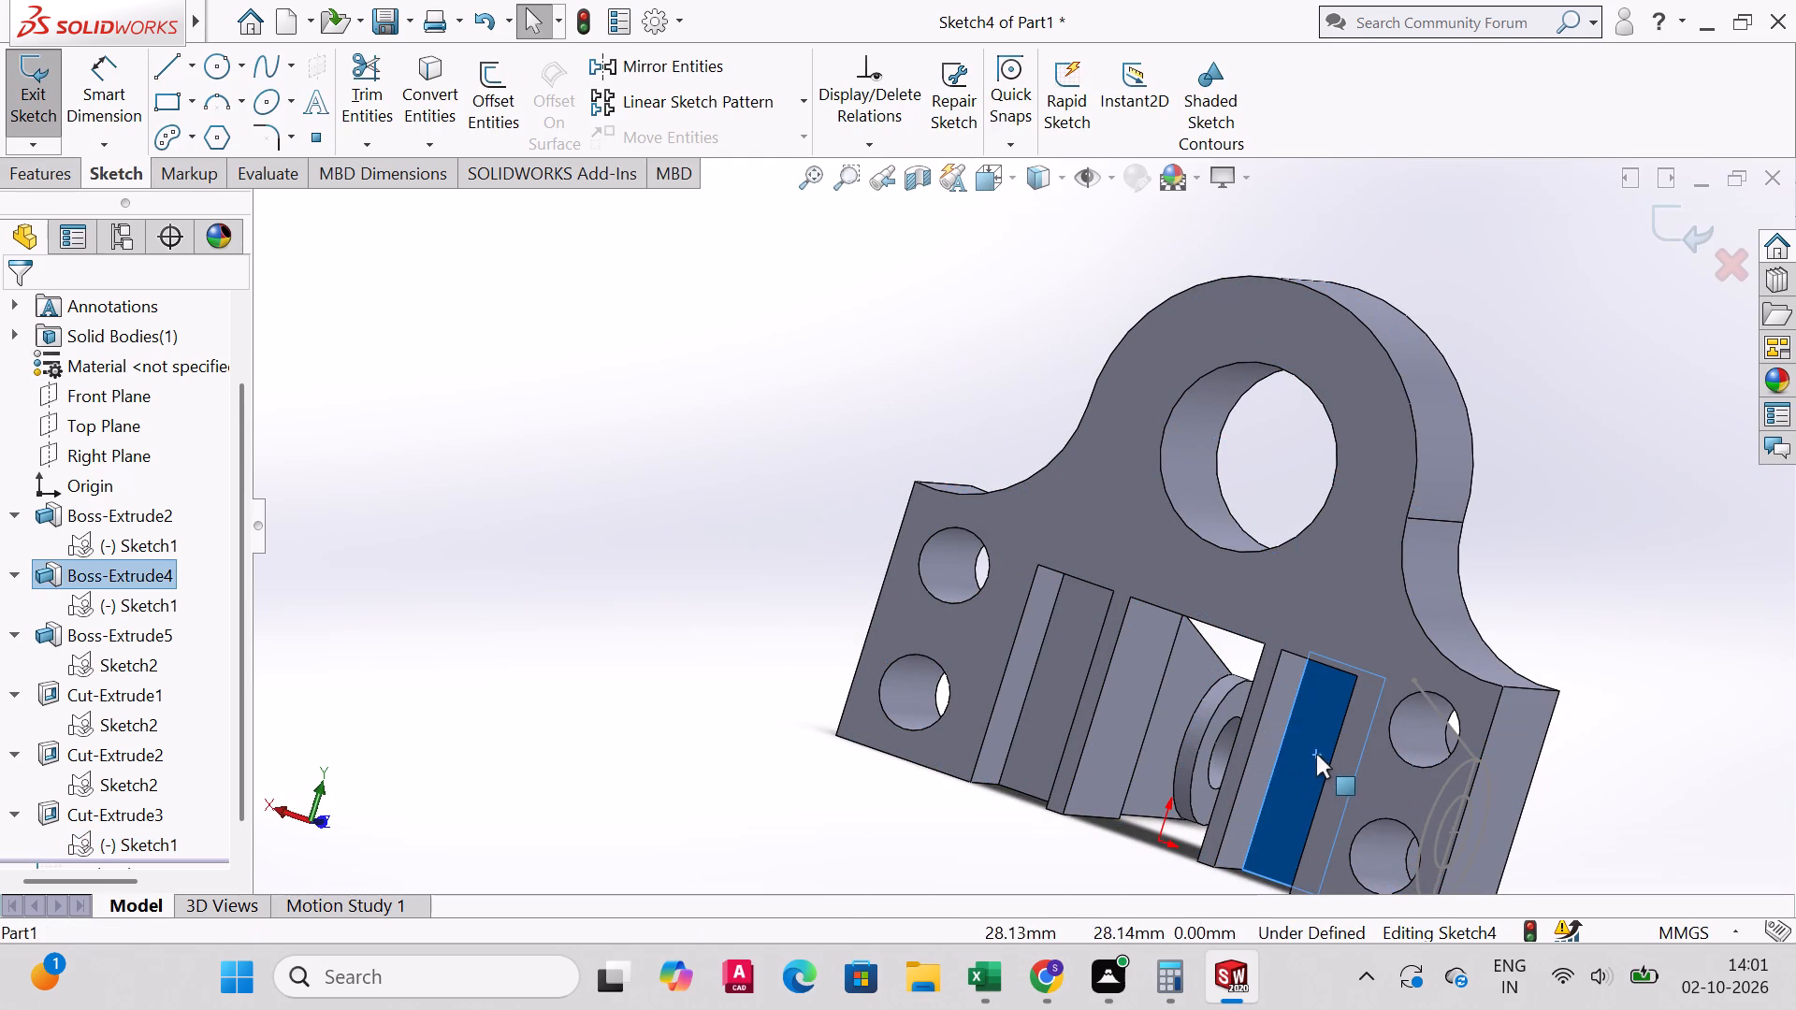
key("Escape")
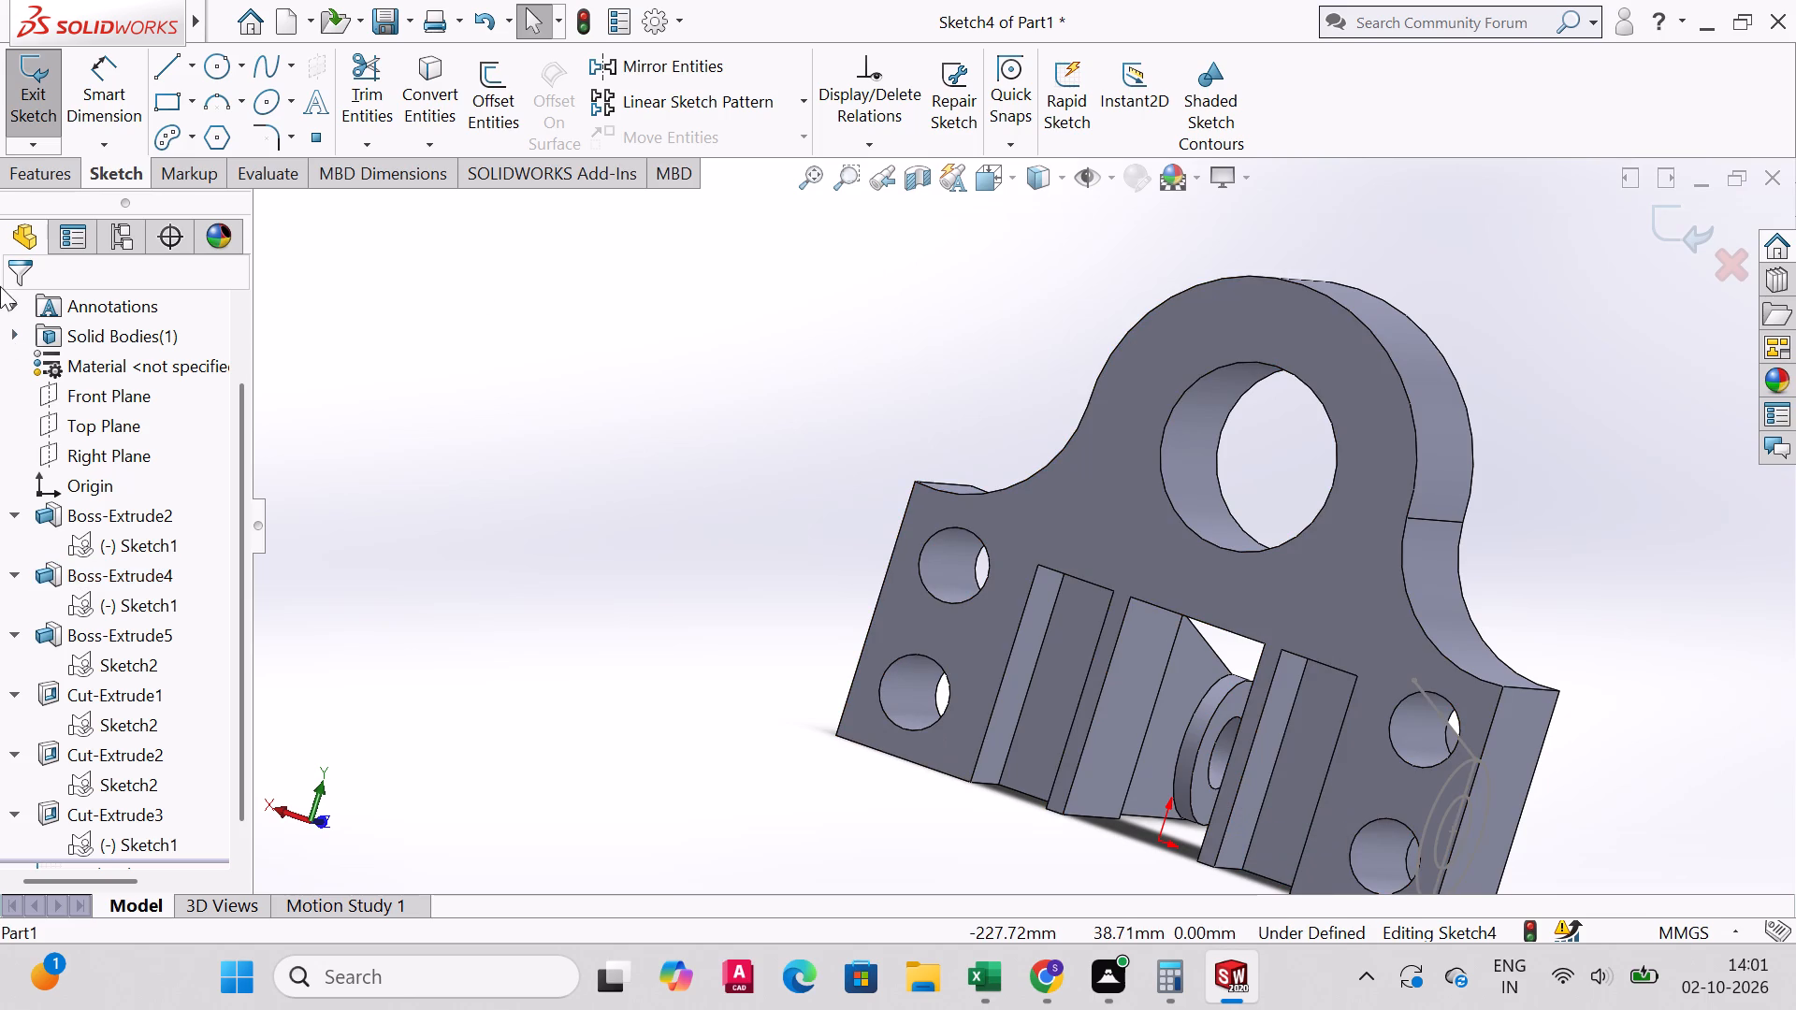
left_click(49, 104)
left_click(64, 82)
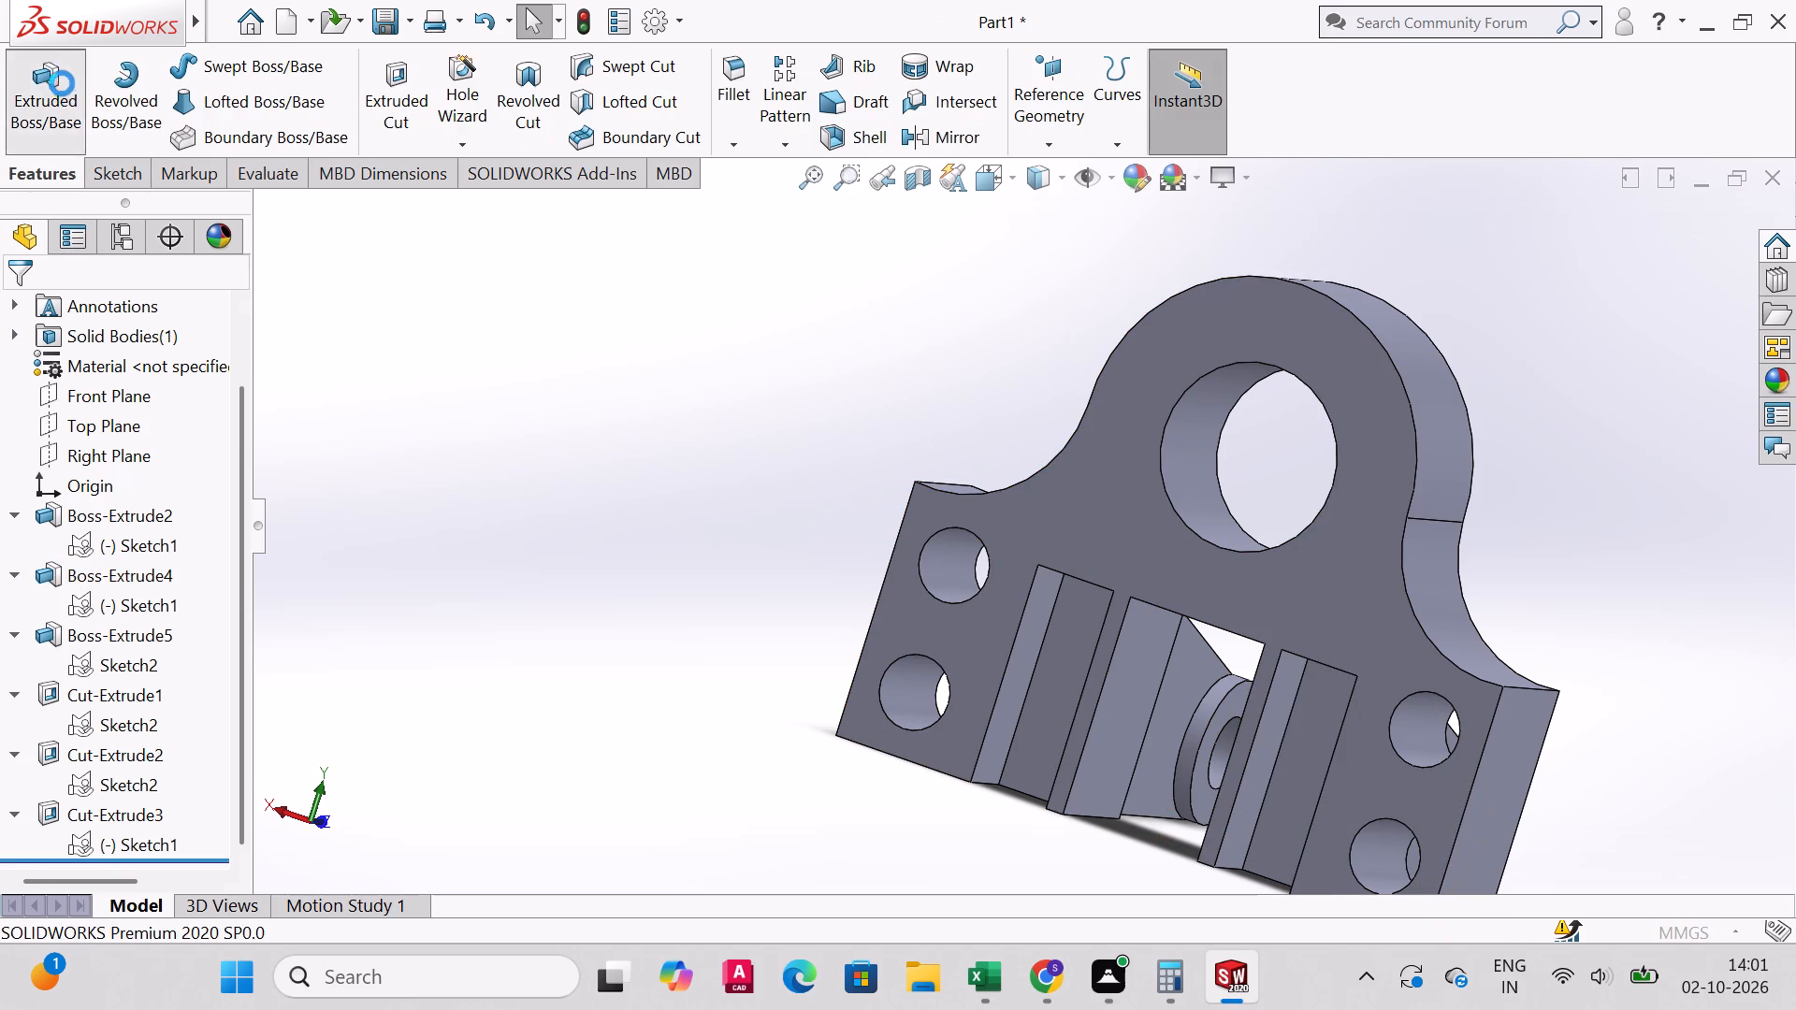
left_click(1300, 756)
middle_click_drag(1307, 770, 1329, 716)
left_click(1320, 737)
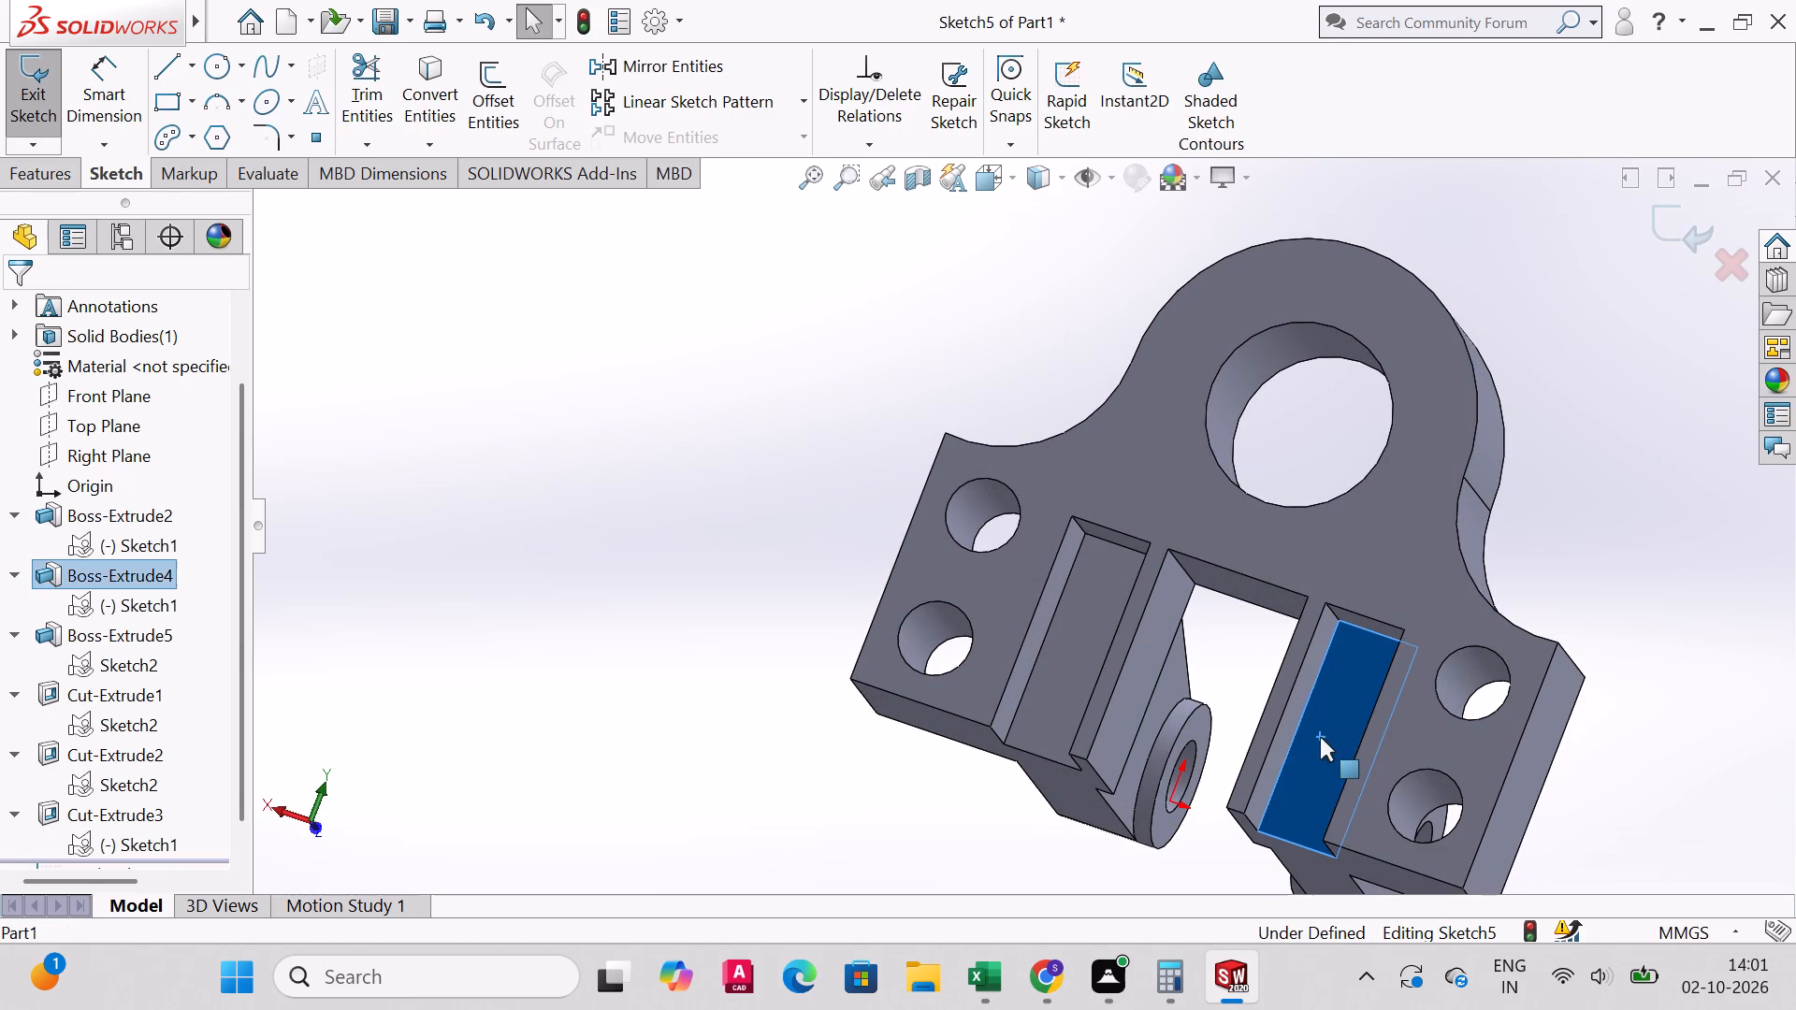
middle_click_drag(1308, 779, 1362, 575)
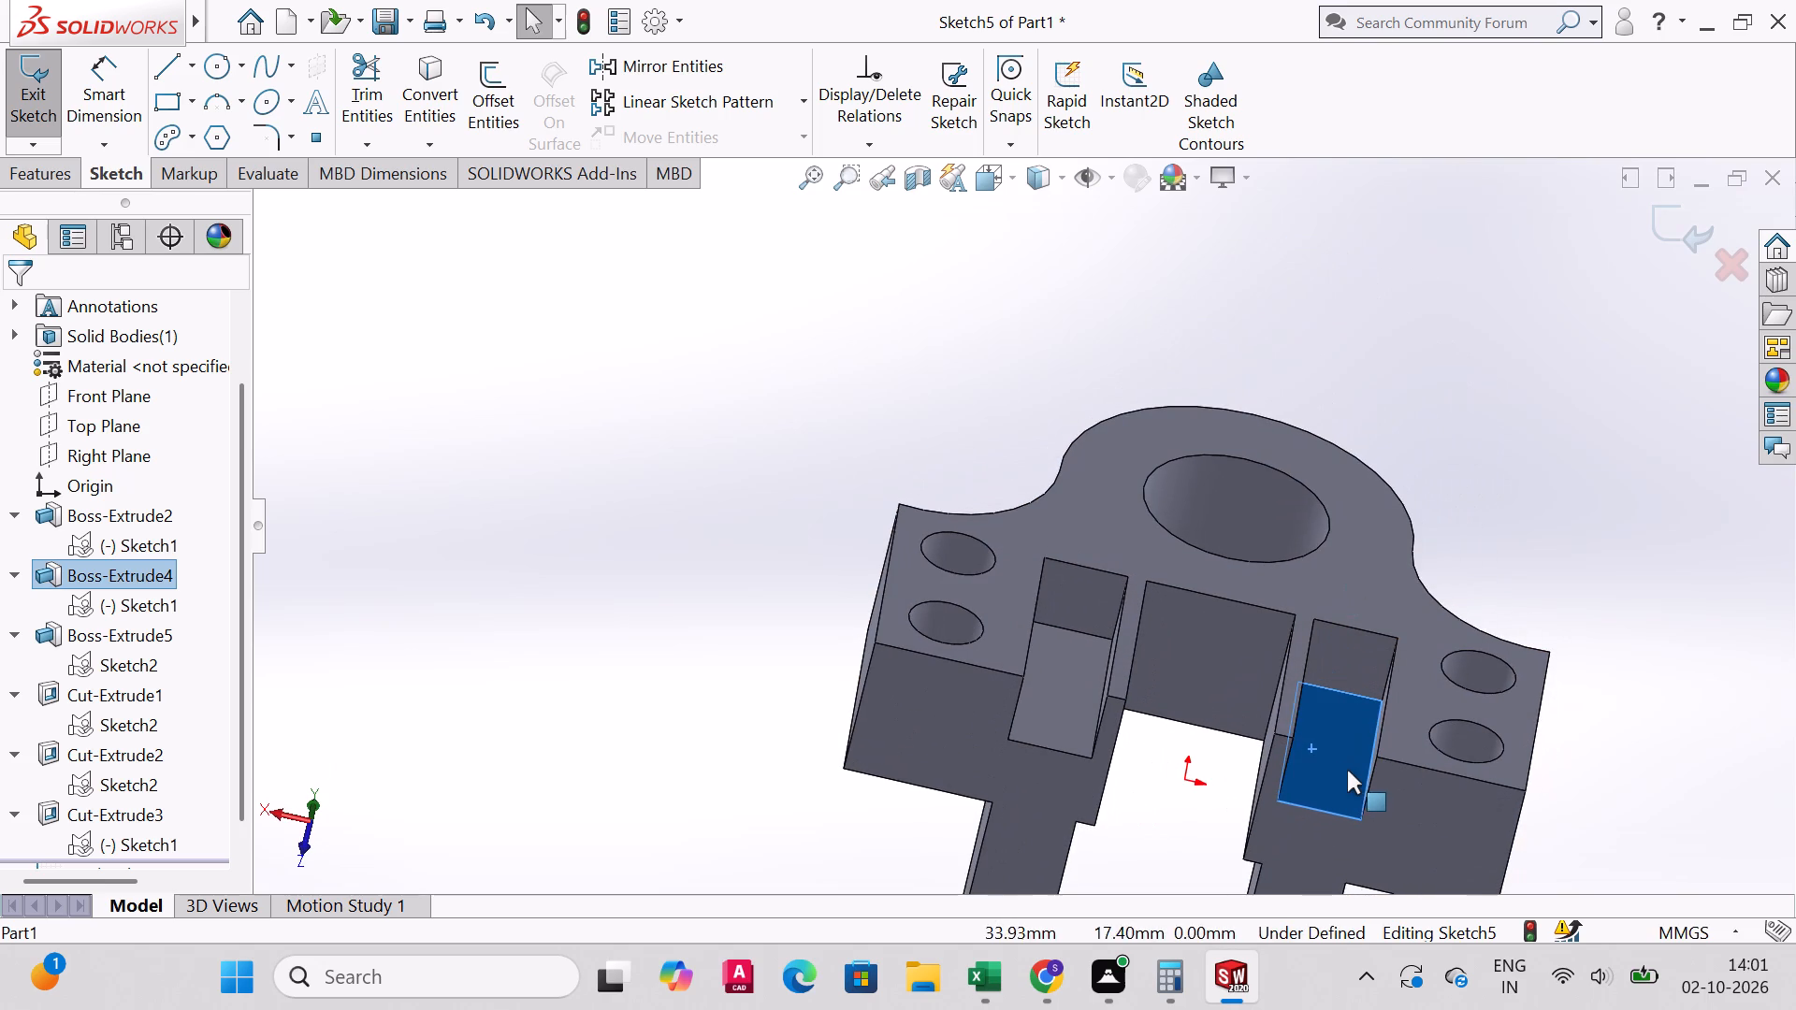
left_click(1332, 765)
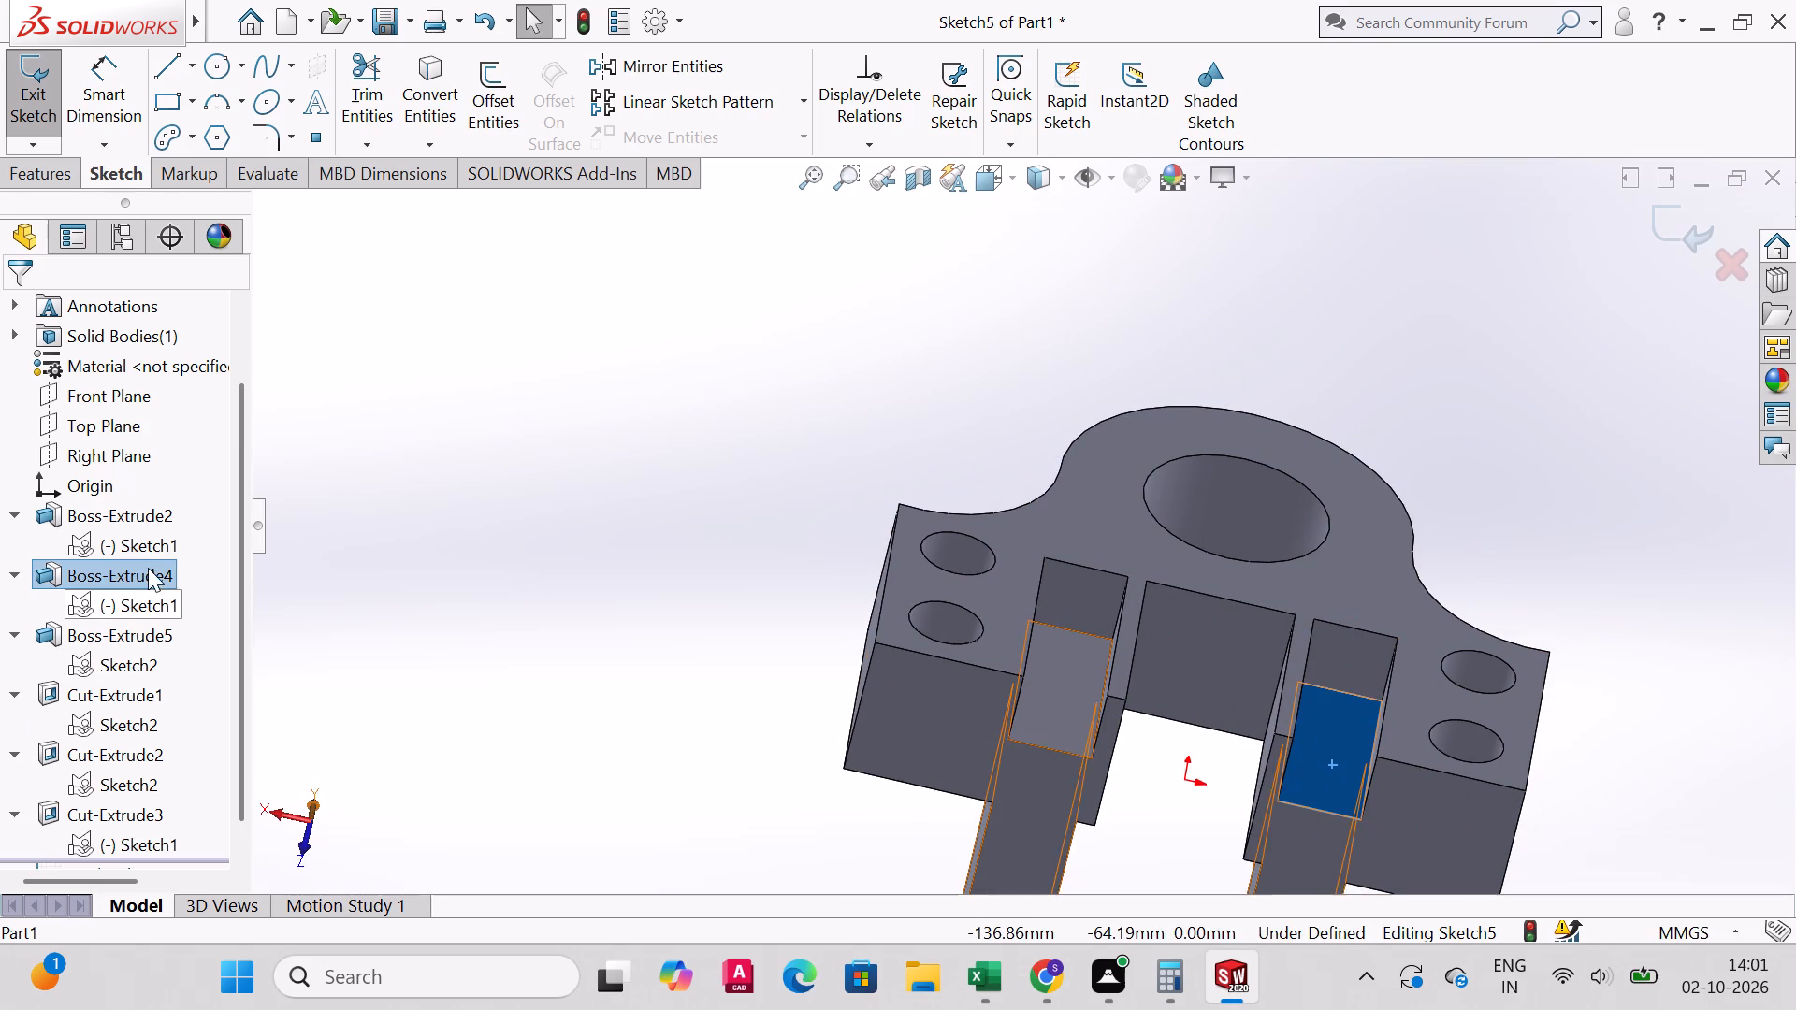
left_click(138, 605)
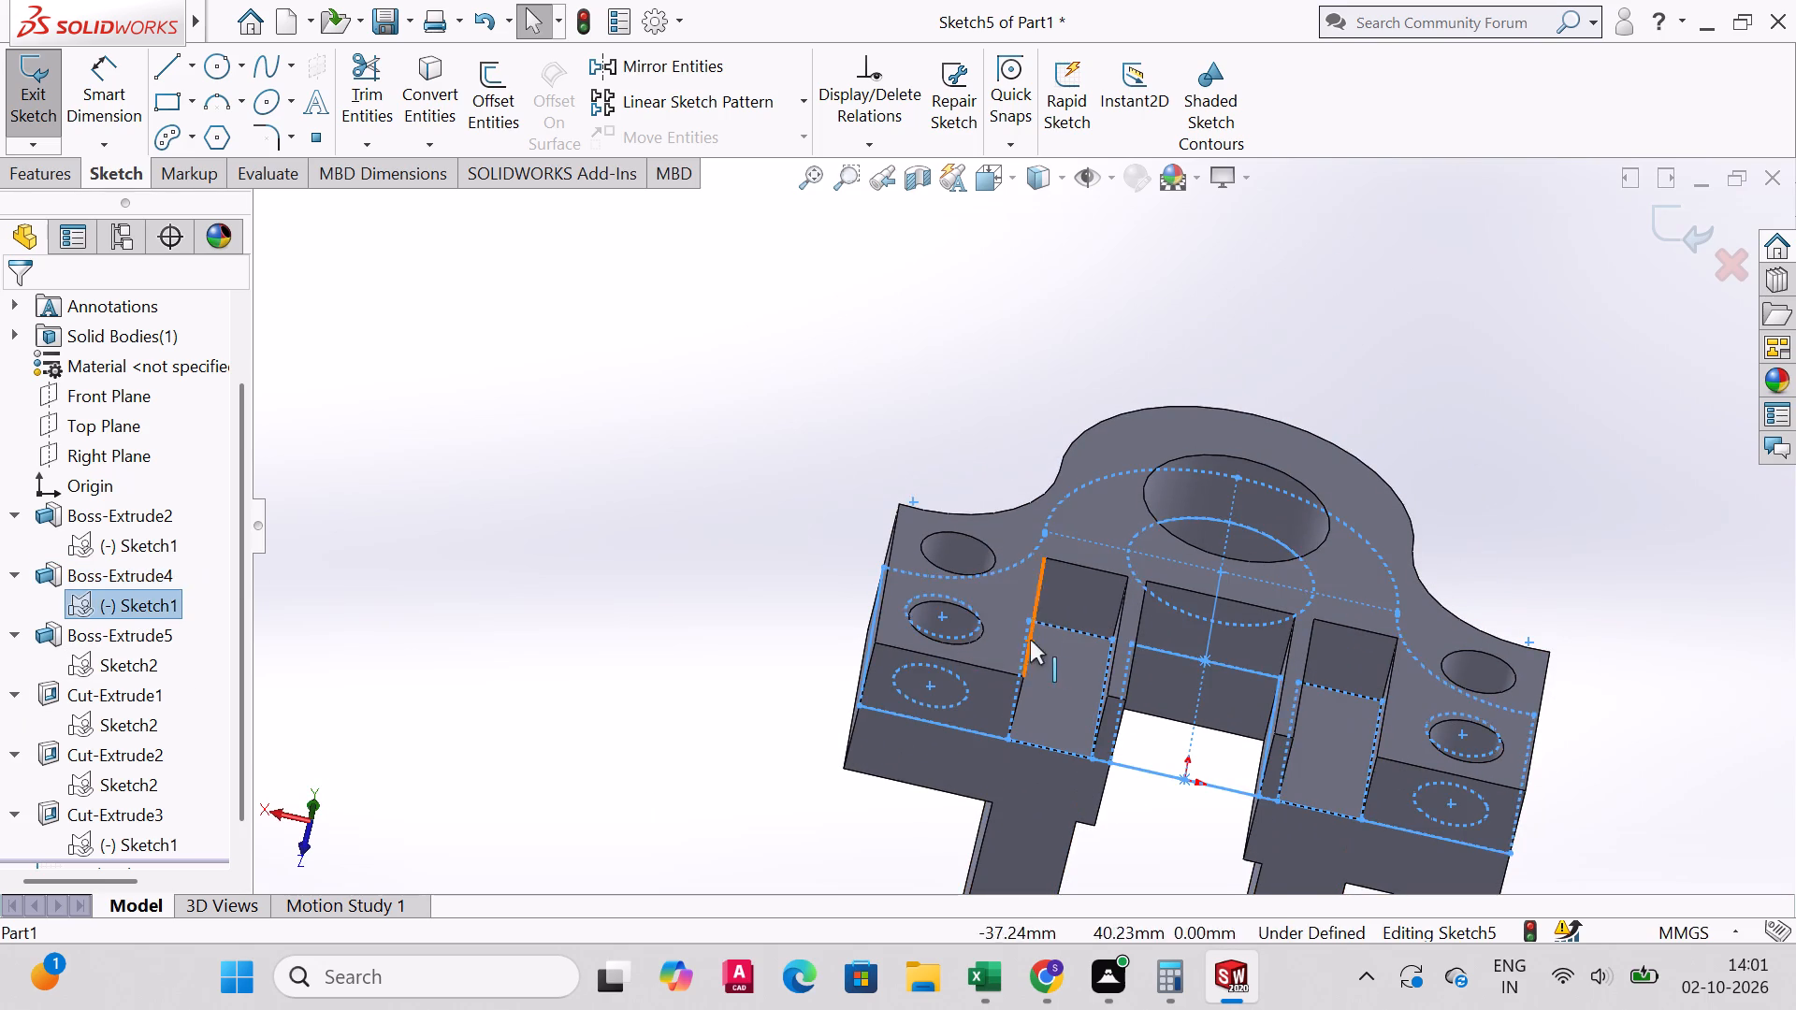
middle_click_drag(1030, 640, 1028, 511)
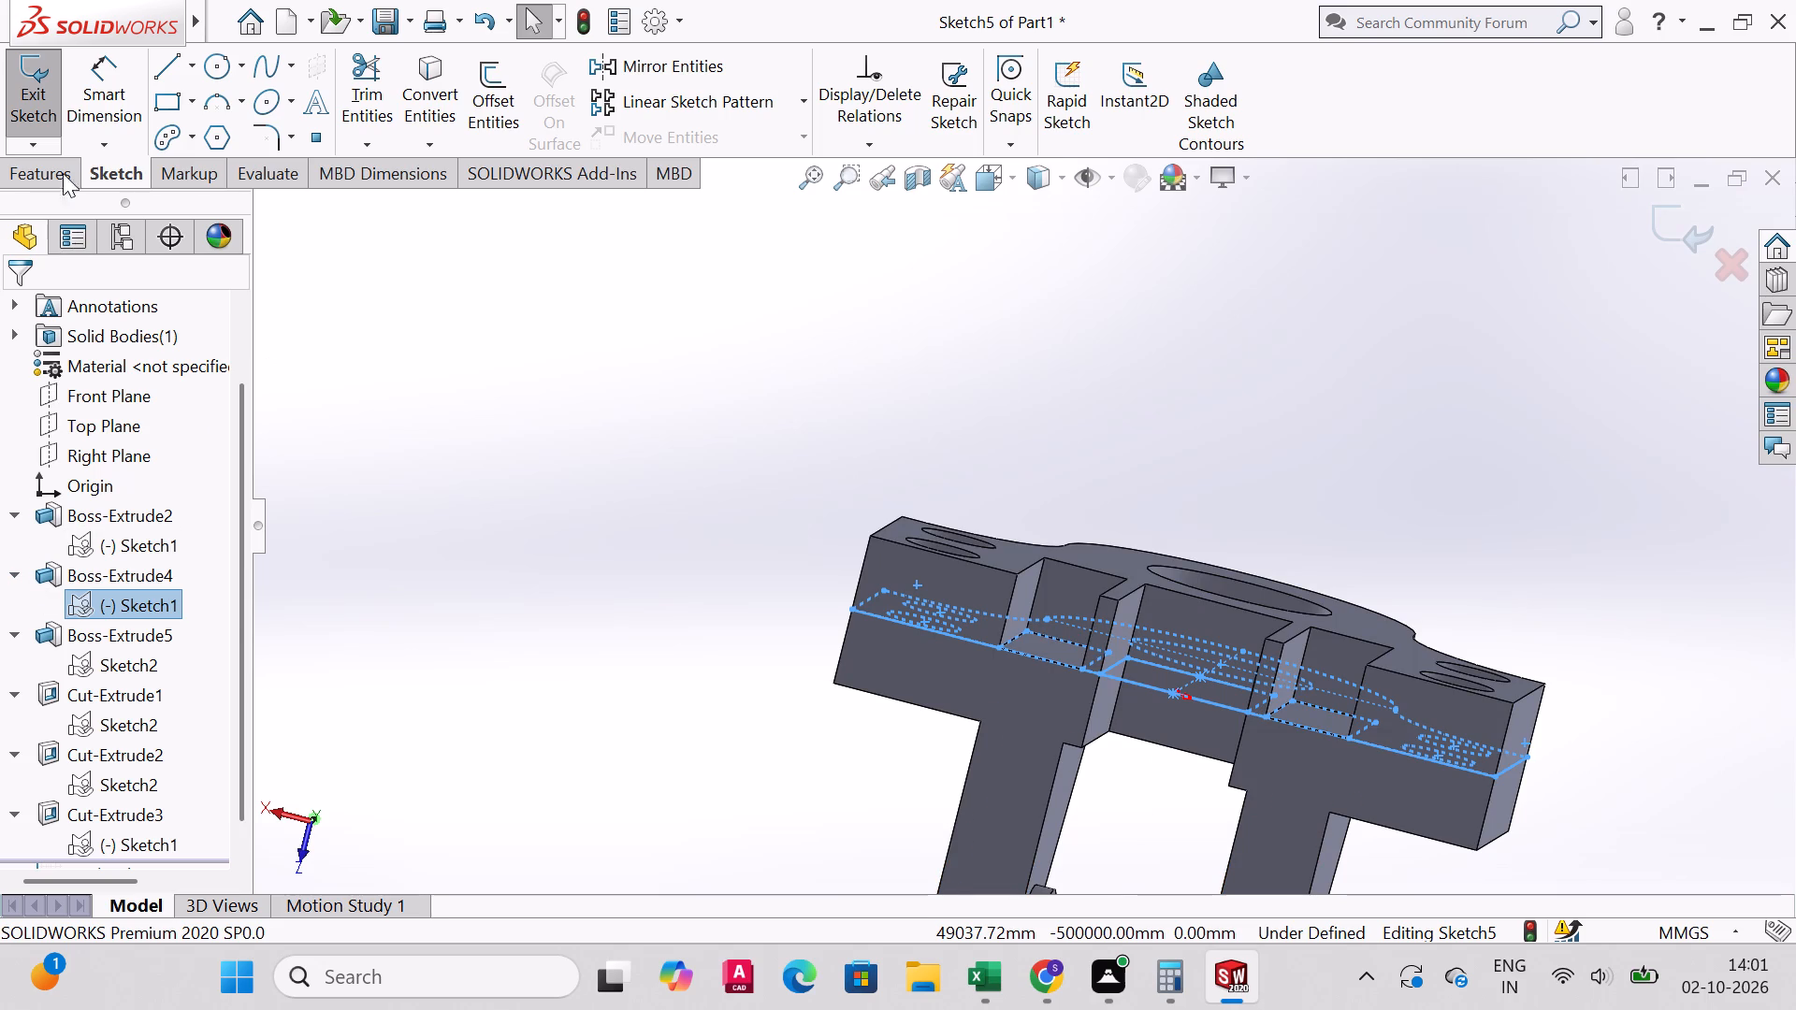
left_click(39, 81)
Set up a Mid Plane boss-extrude of the plate profile sketch, using the two 18 mm wide rectangular recess regions as contours.
middle_click_drag(801, 486, 766, 509)
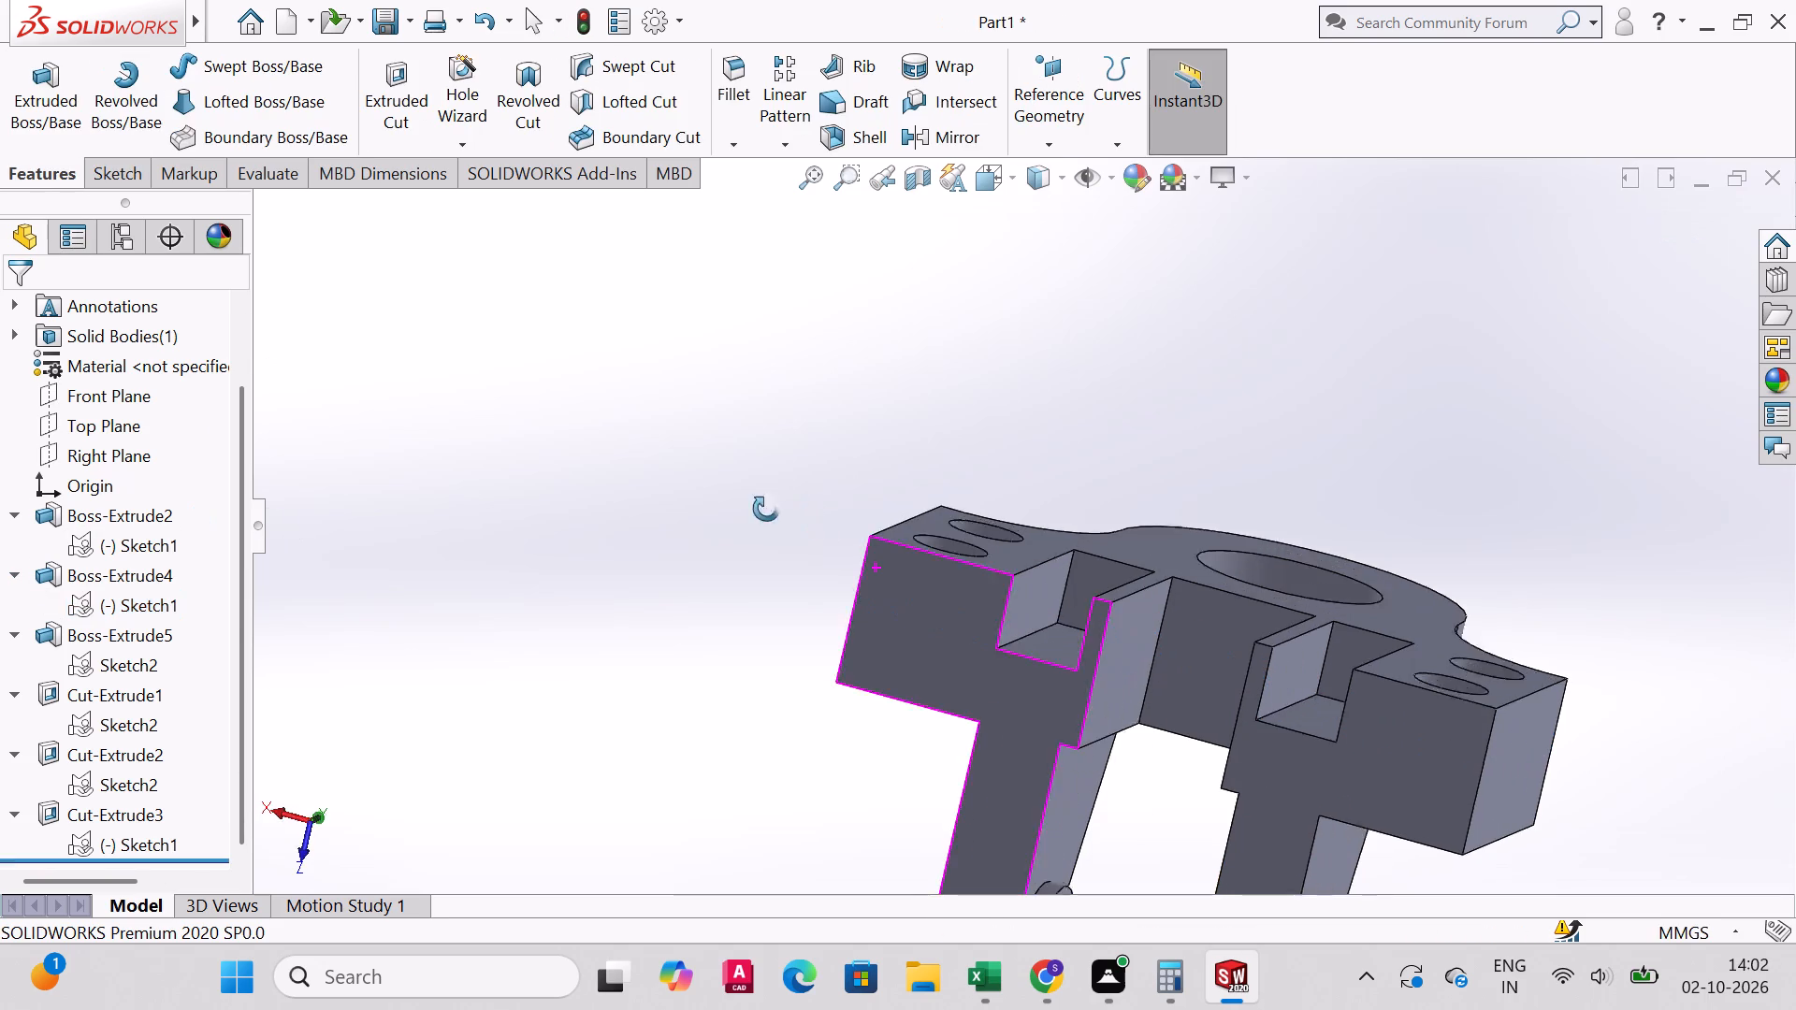
middle_click_drag(766, 509, 688, 541)
left_click(140, 545)
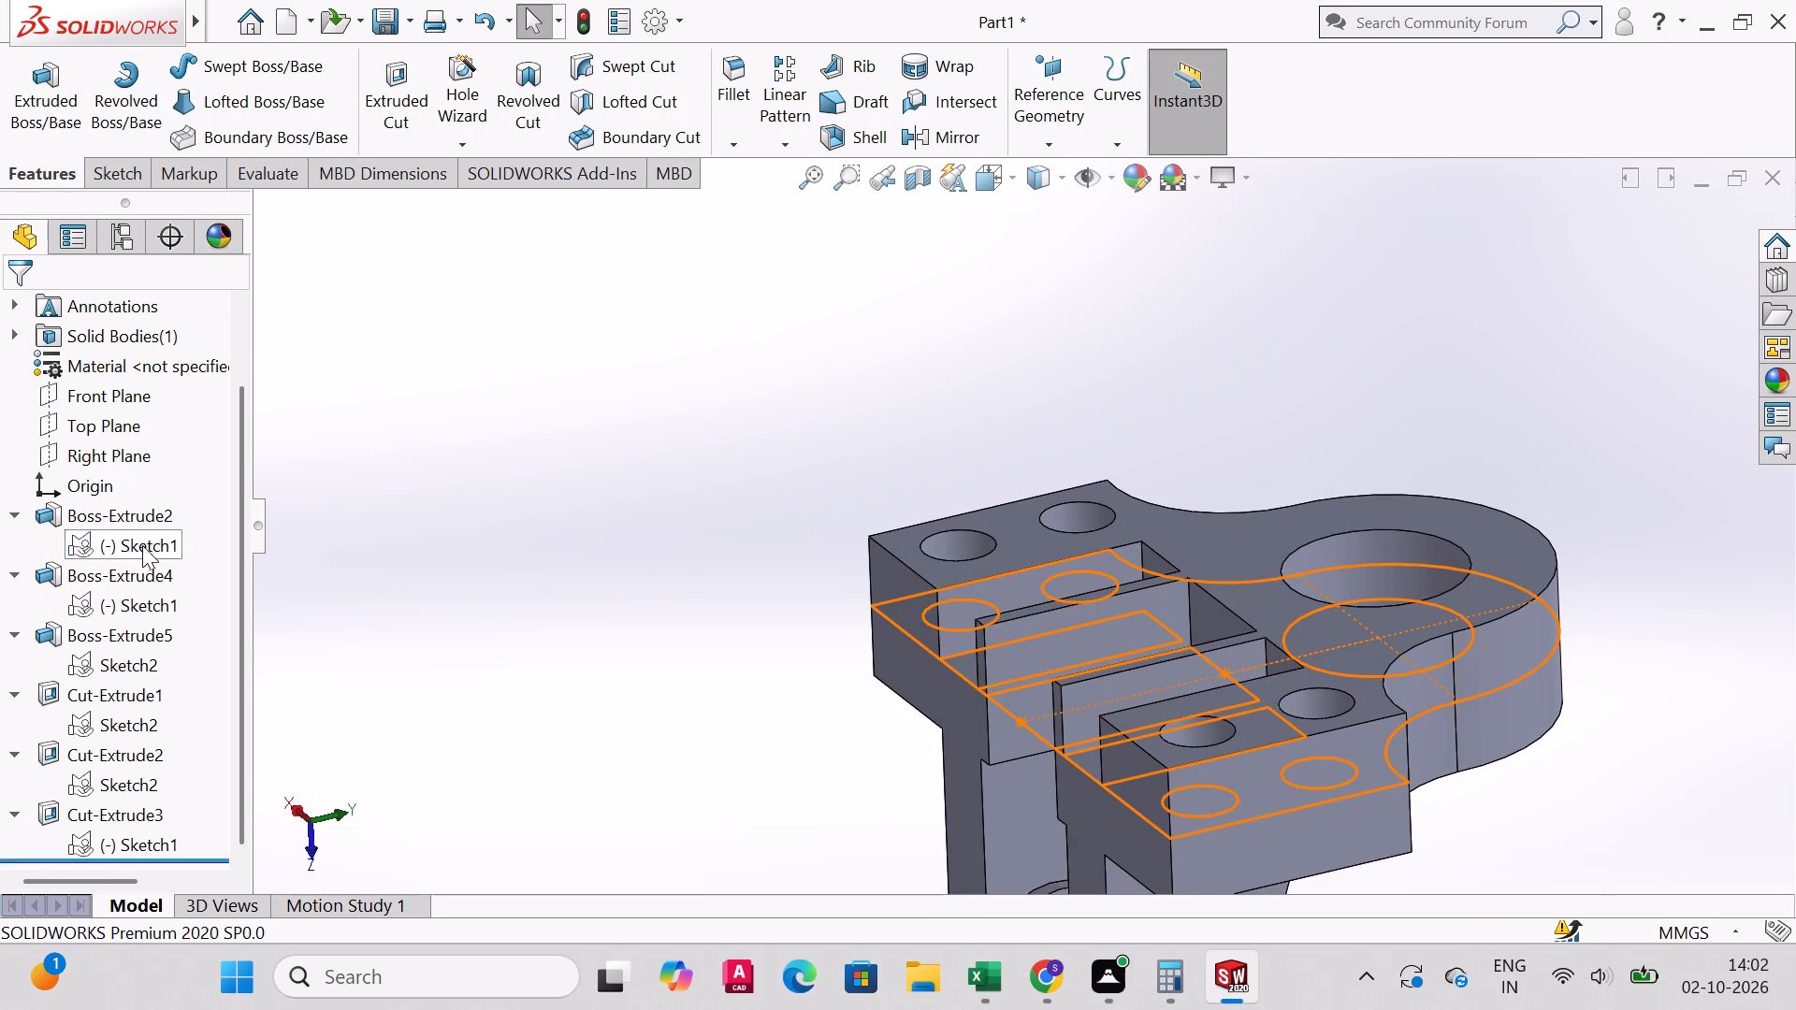
middle_click_drag(645, 536, 763, 554)
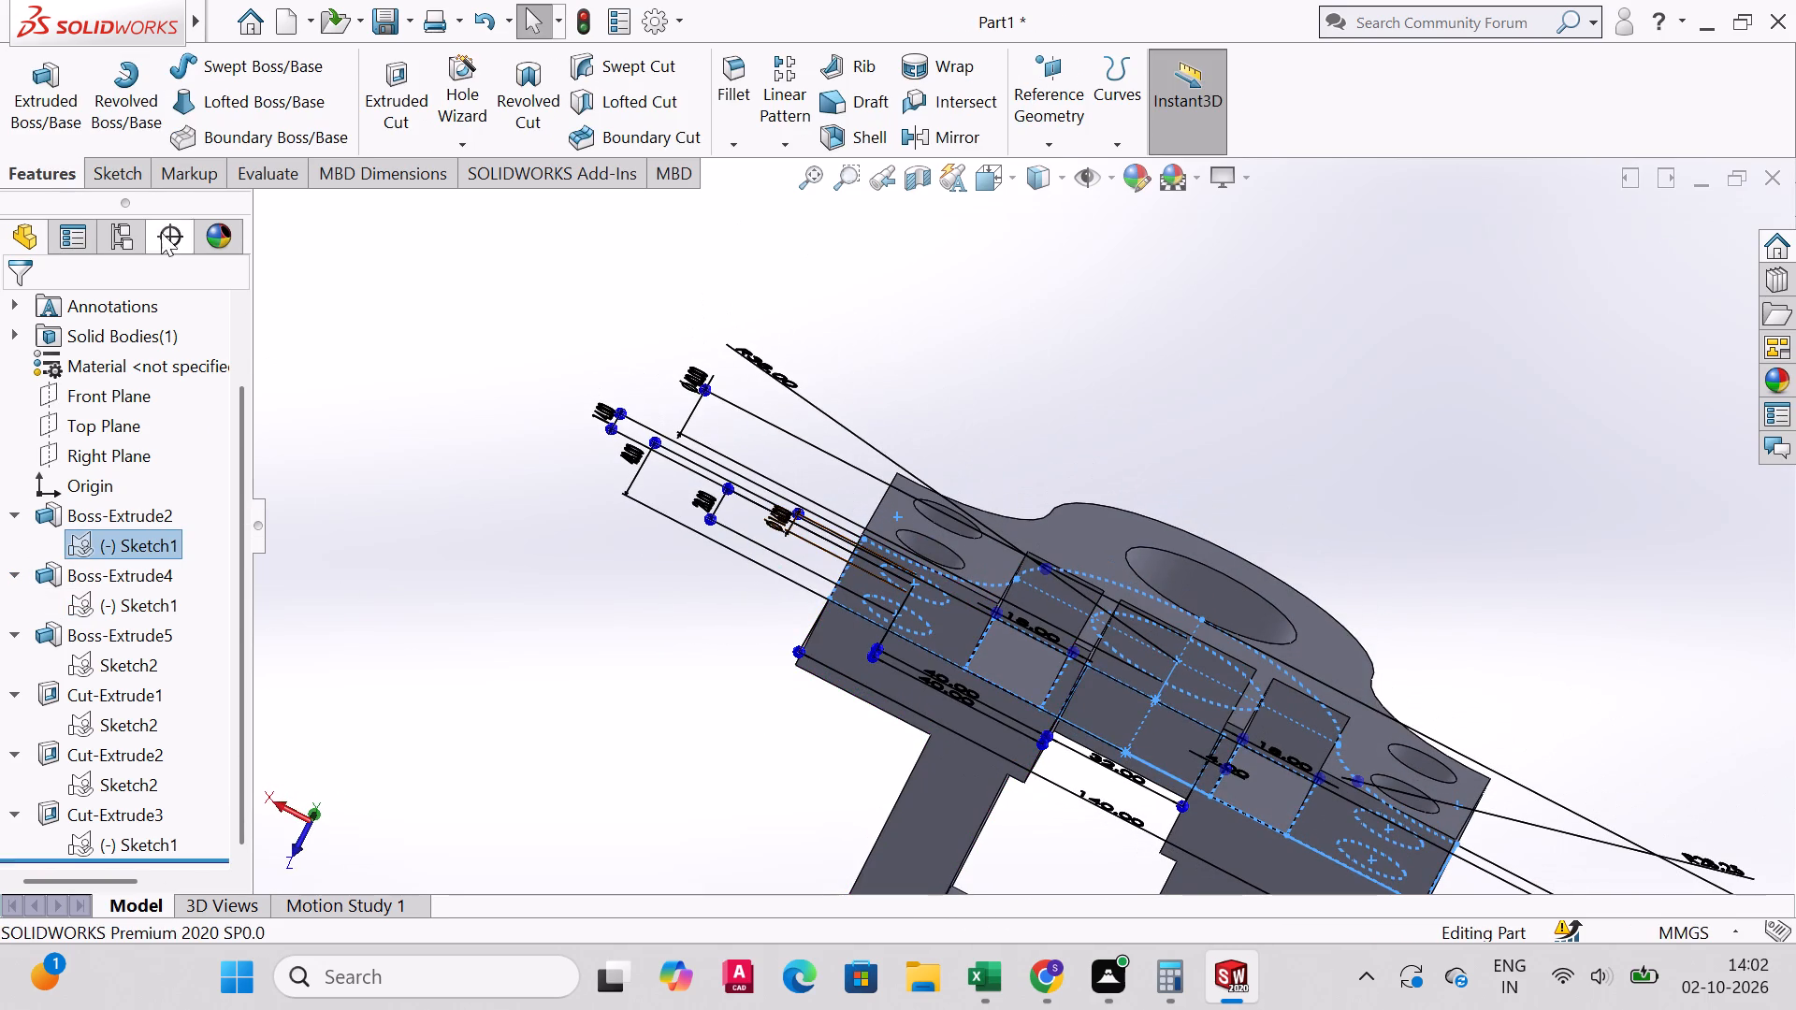
left_click(18, 94)
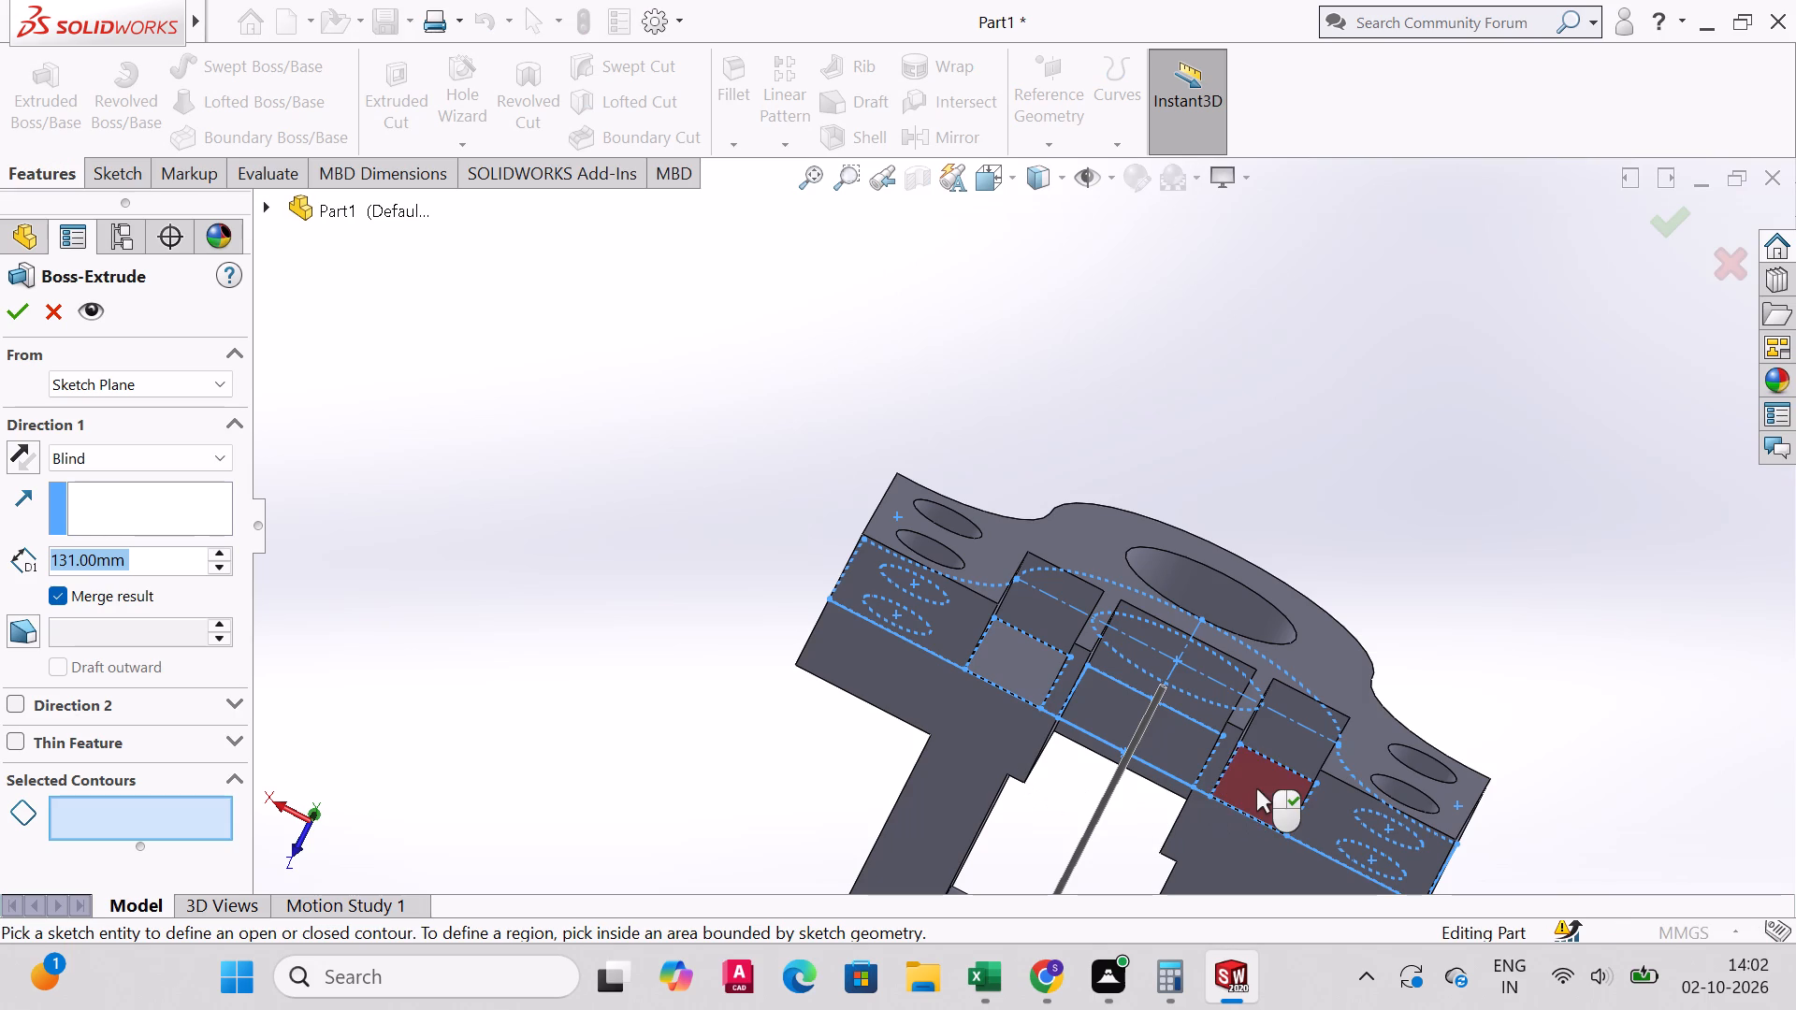
left_click(1256, 788)
left_click(1007, 672)
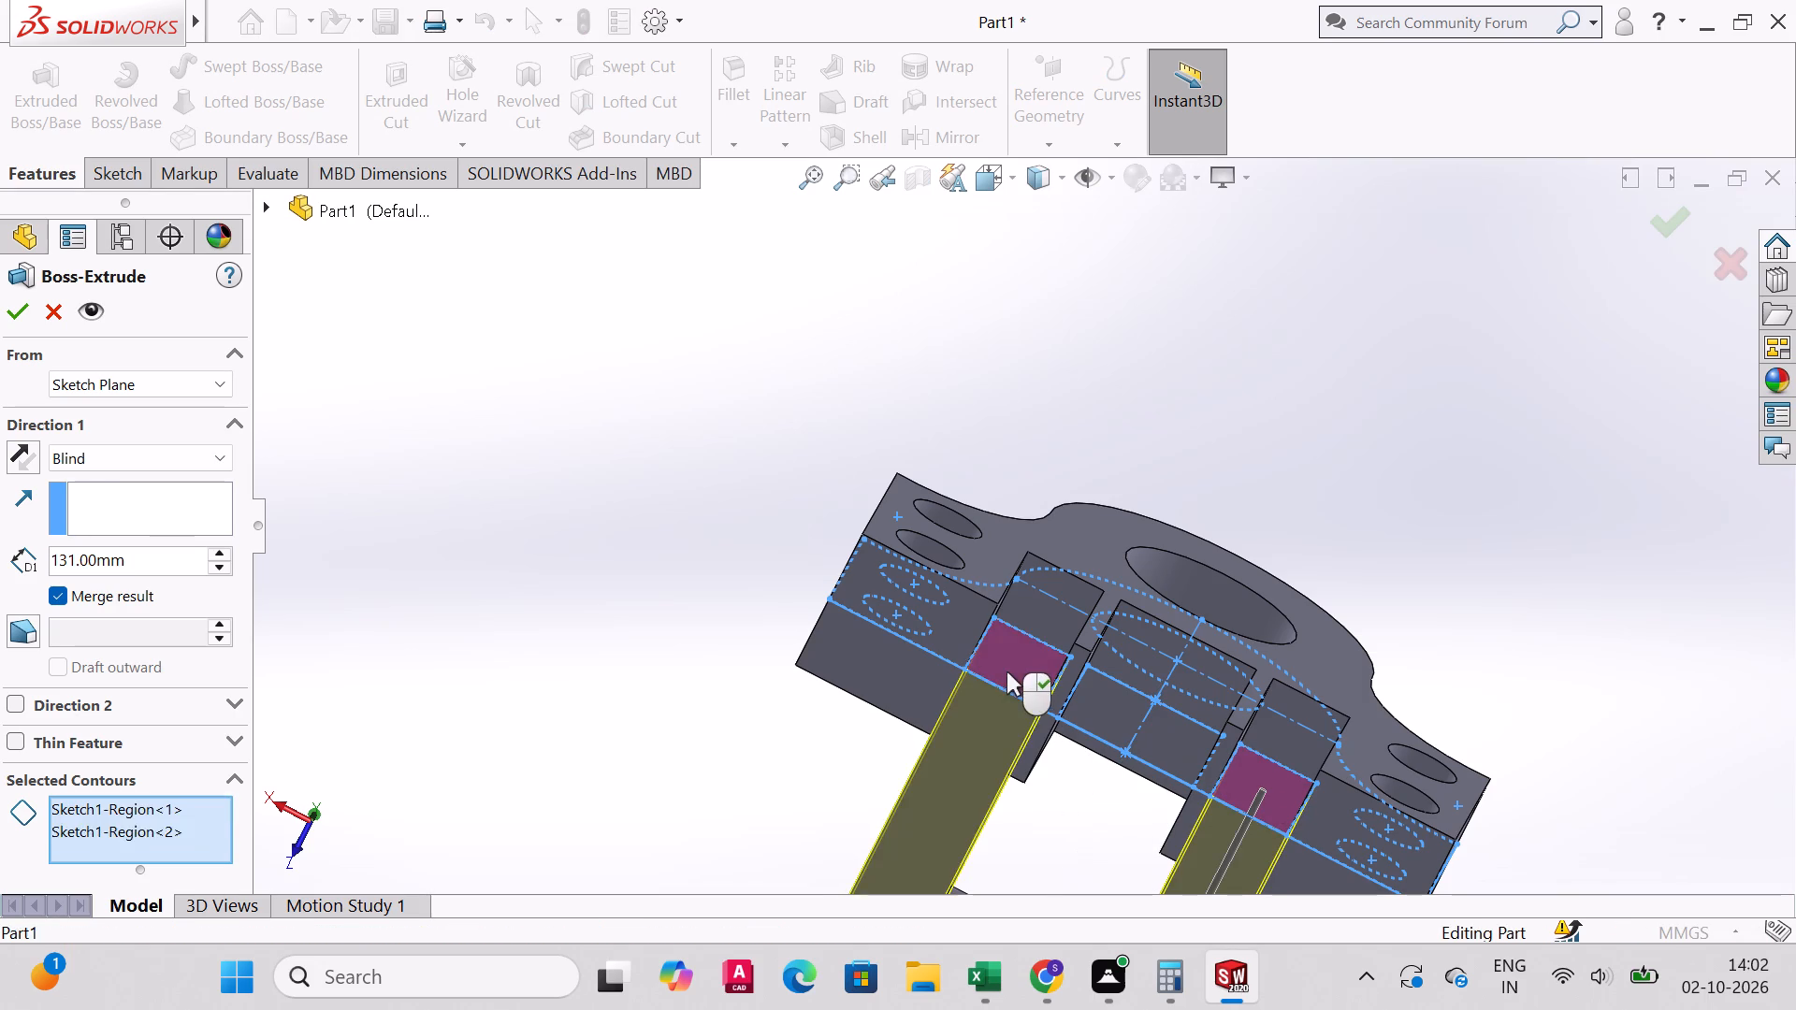
scroll(1177, 585, "down", 2)
scroll(1175, 590, "up", 7)
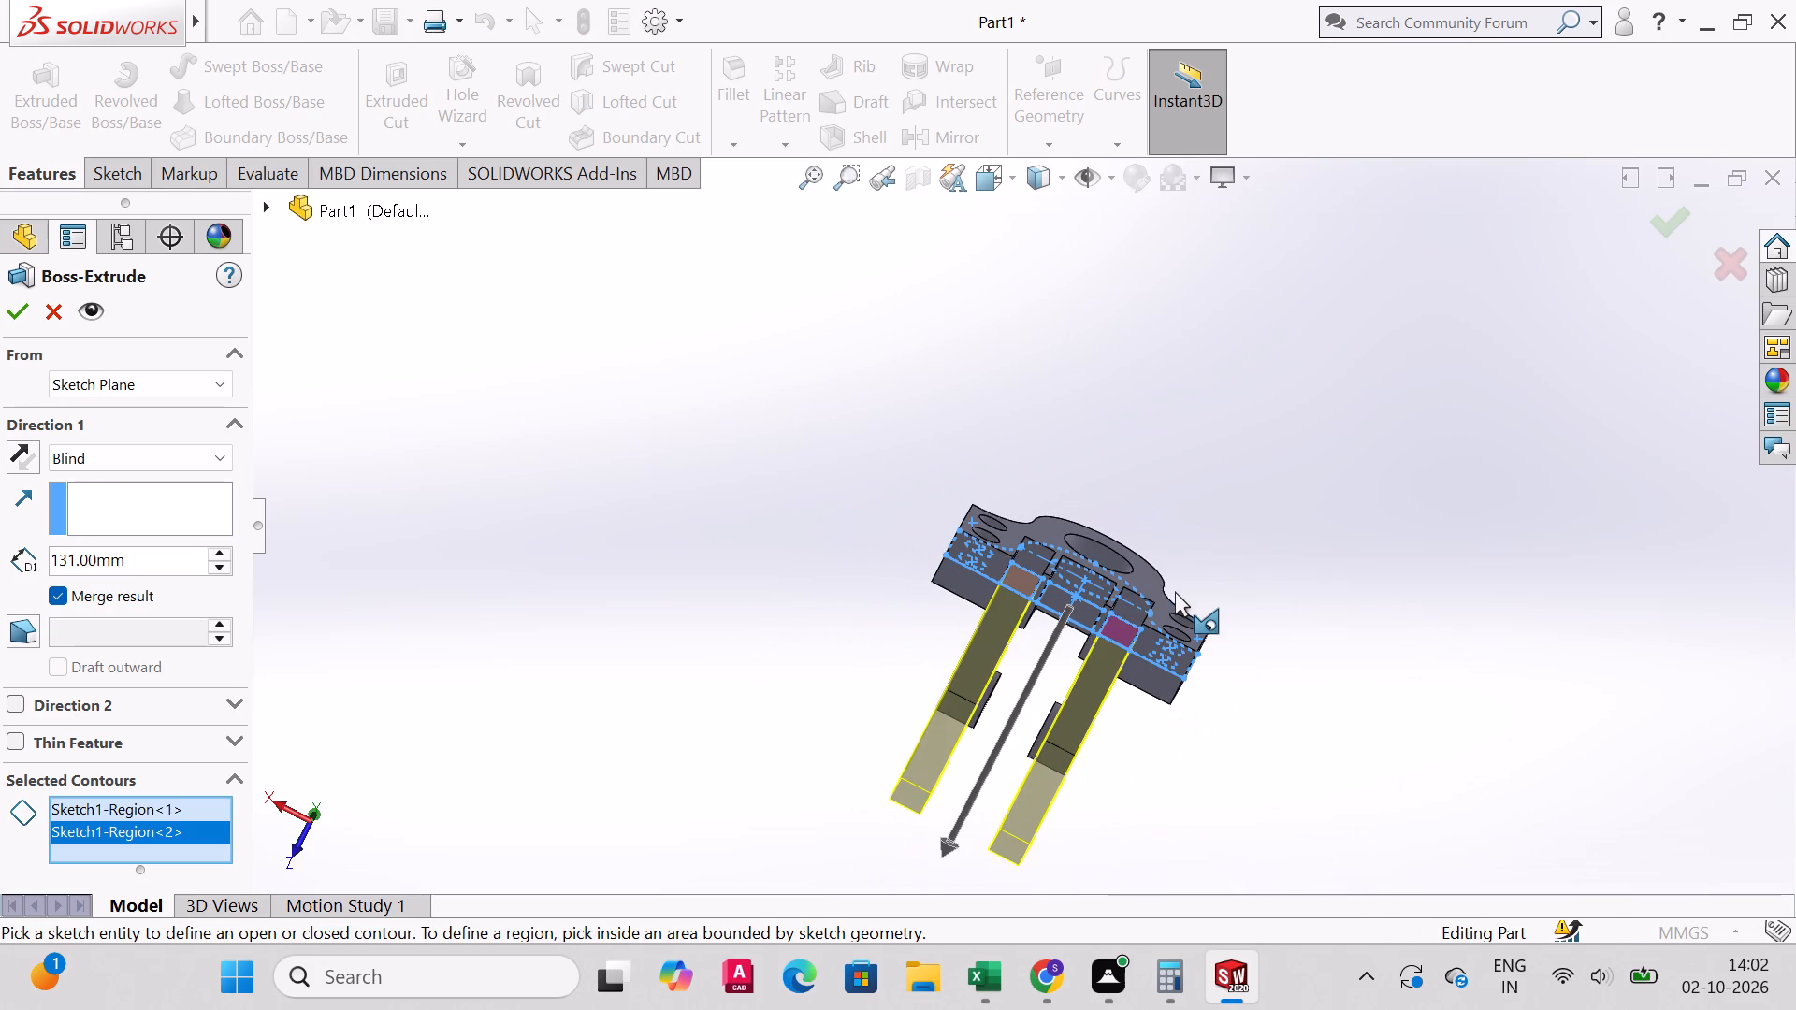
left_click(203, 449)
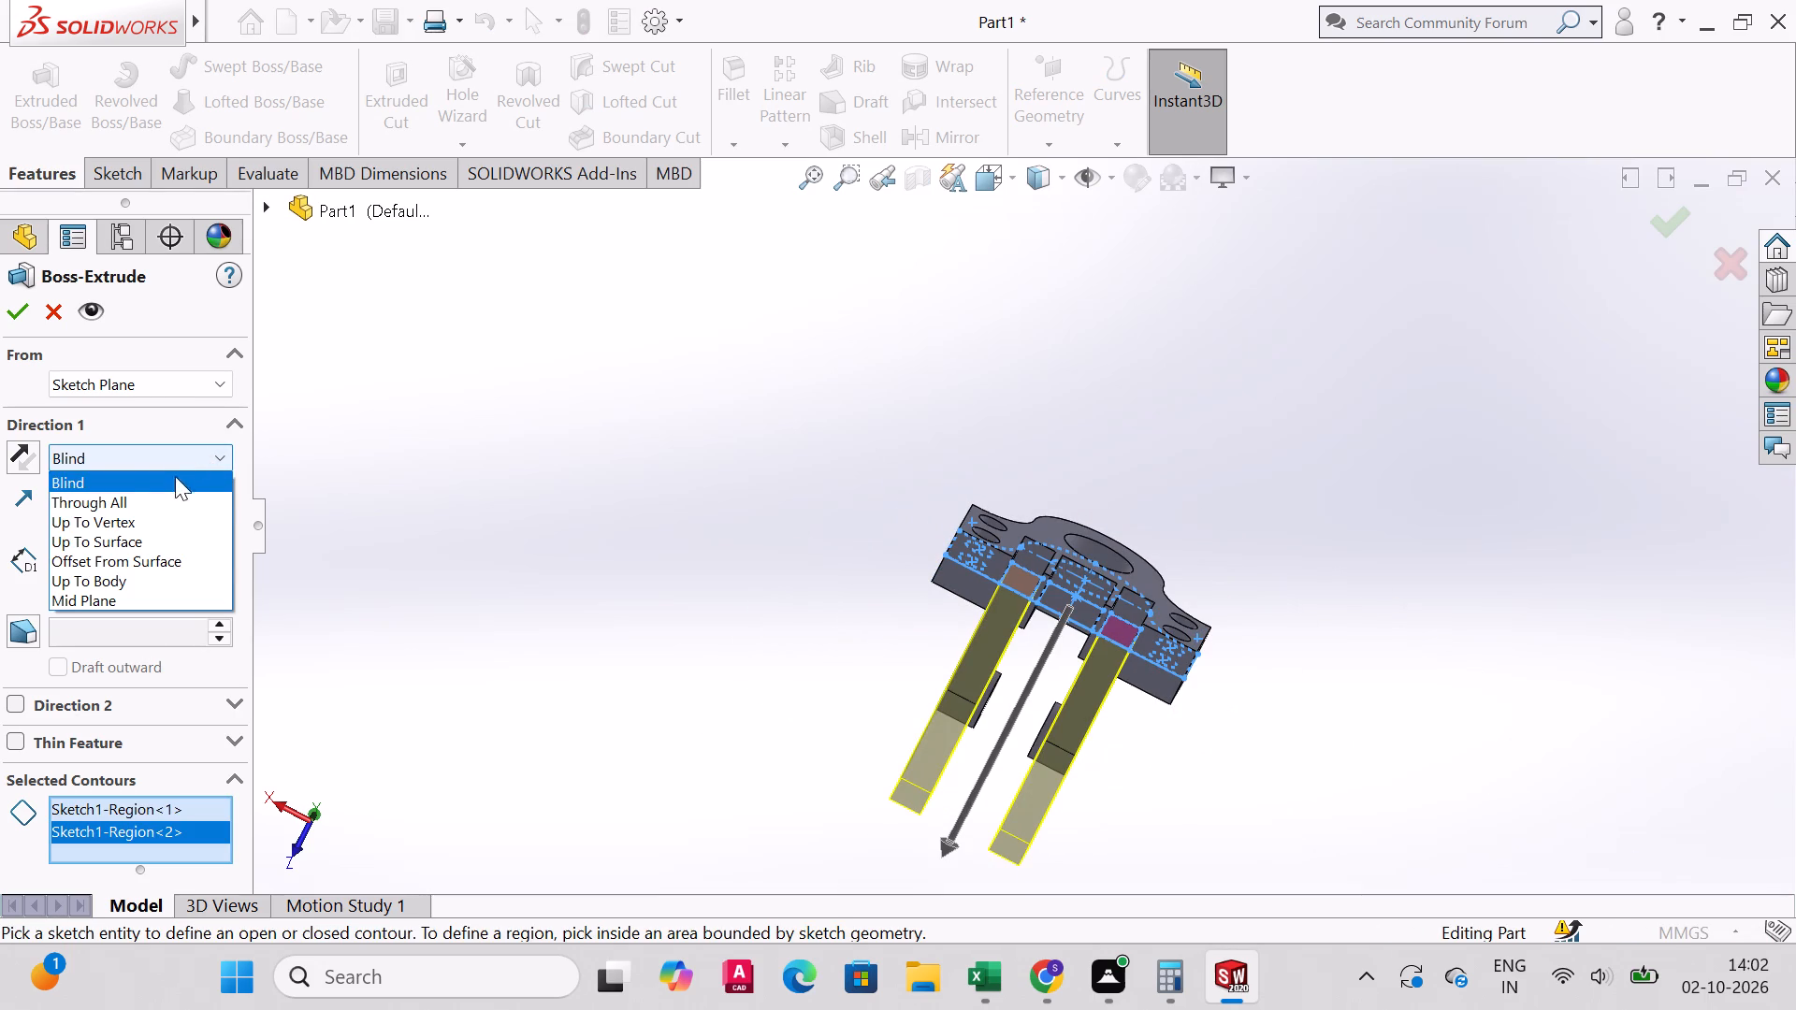
left_click(152, 594)
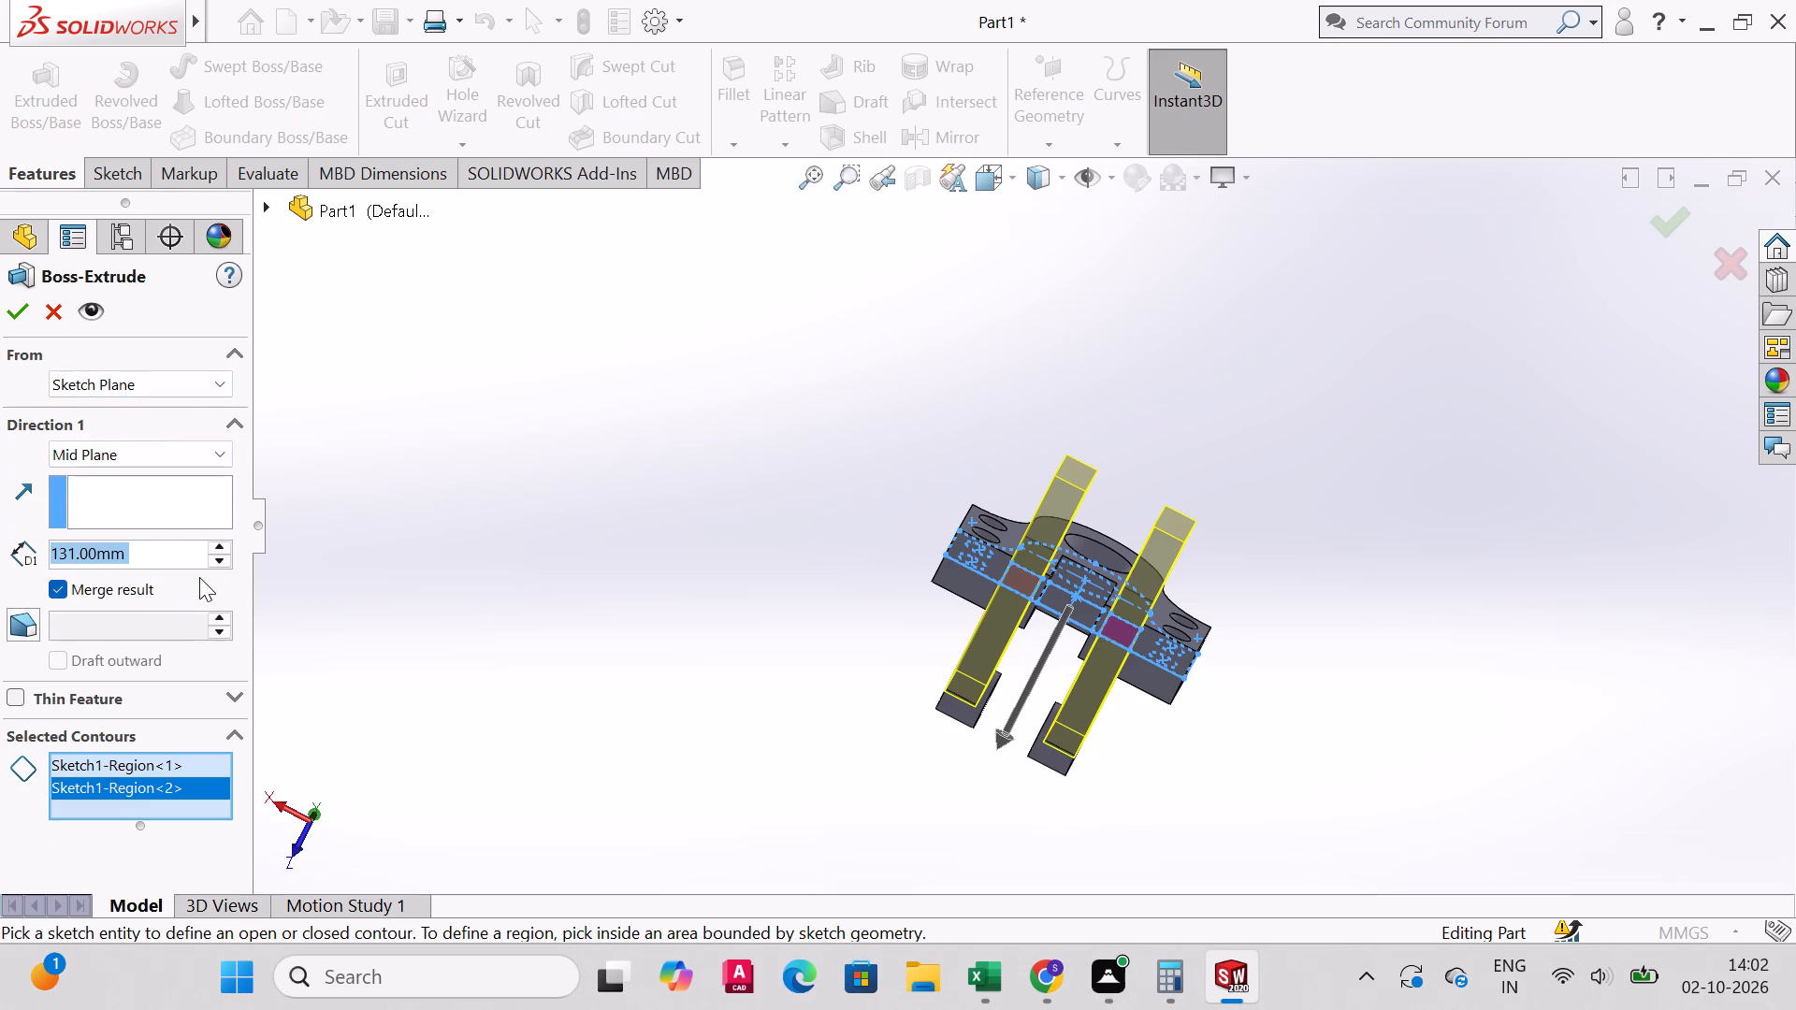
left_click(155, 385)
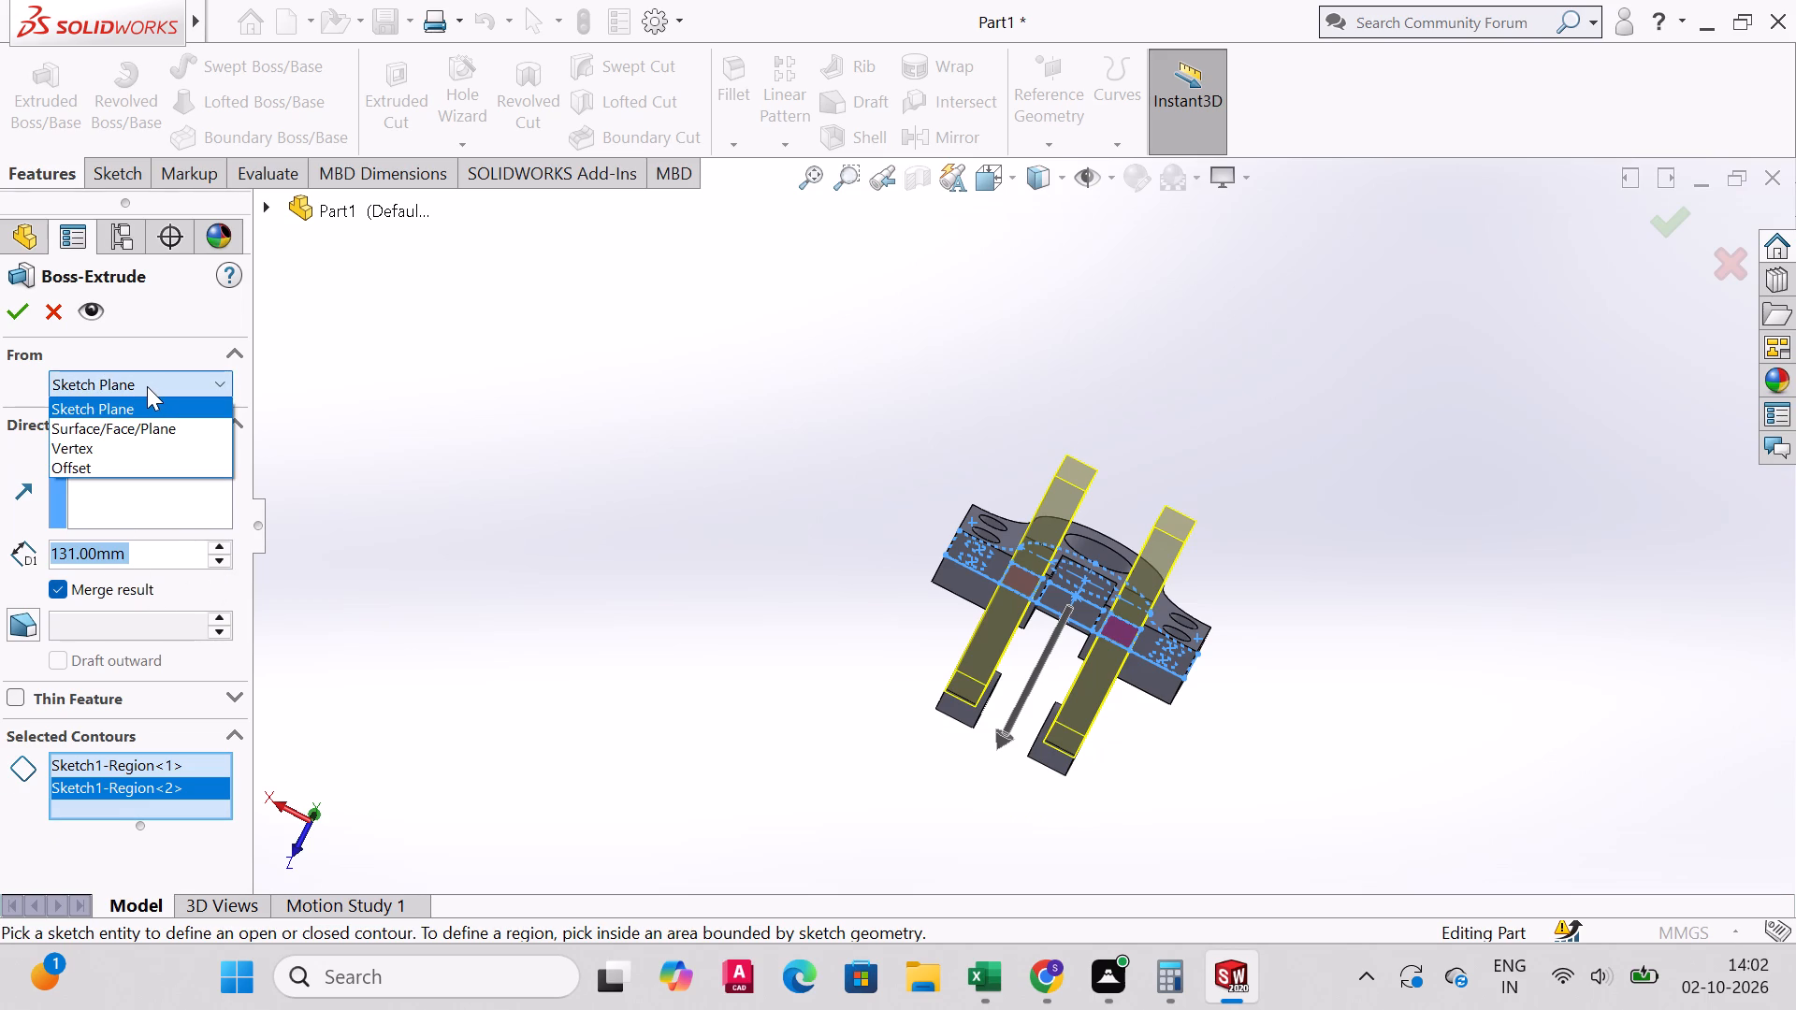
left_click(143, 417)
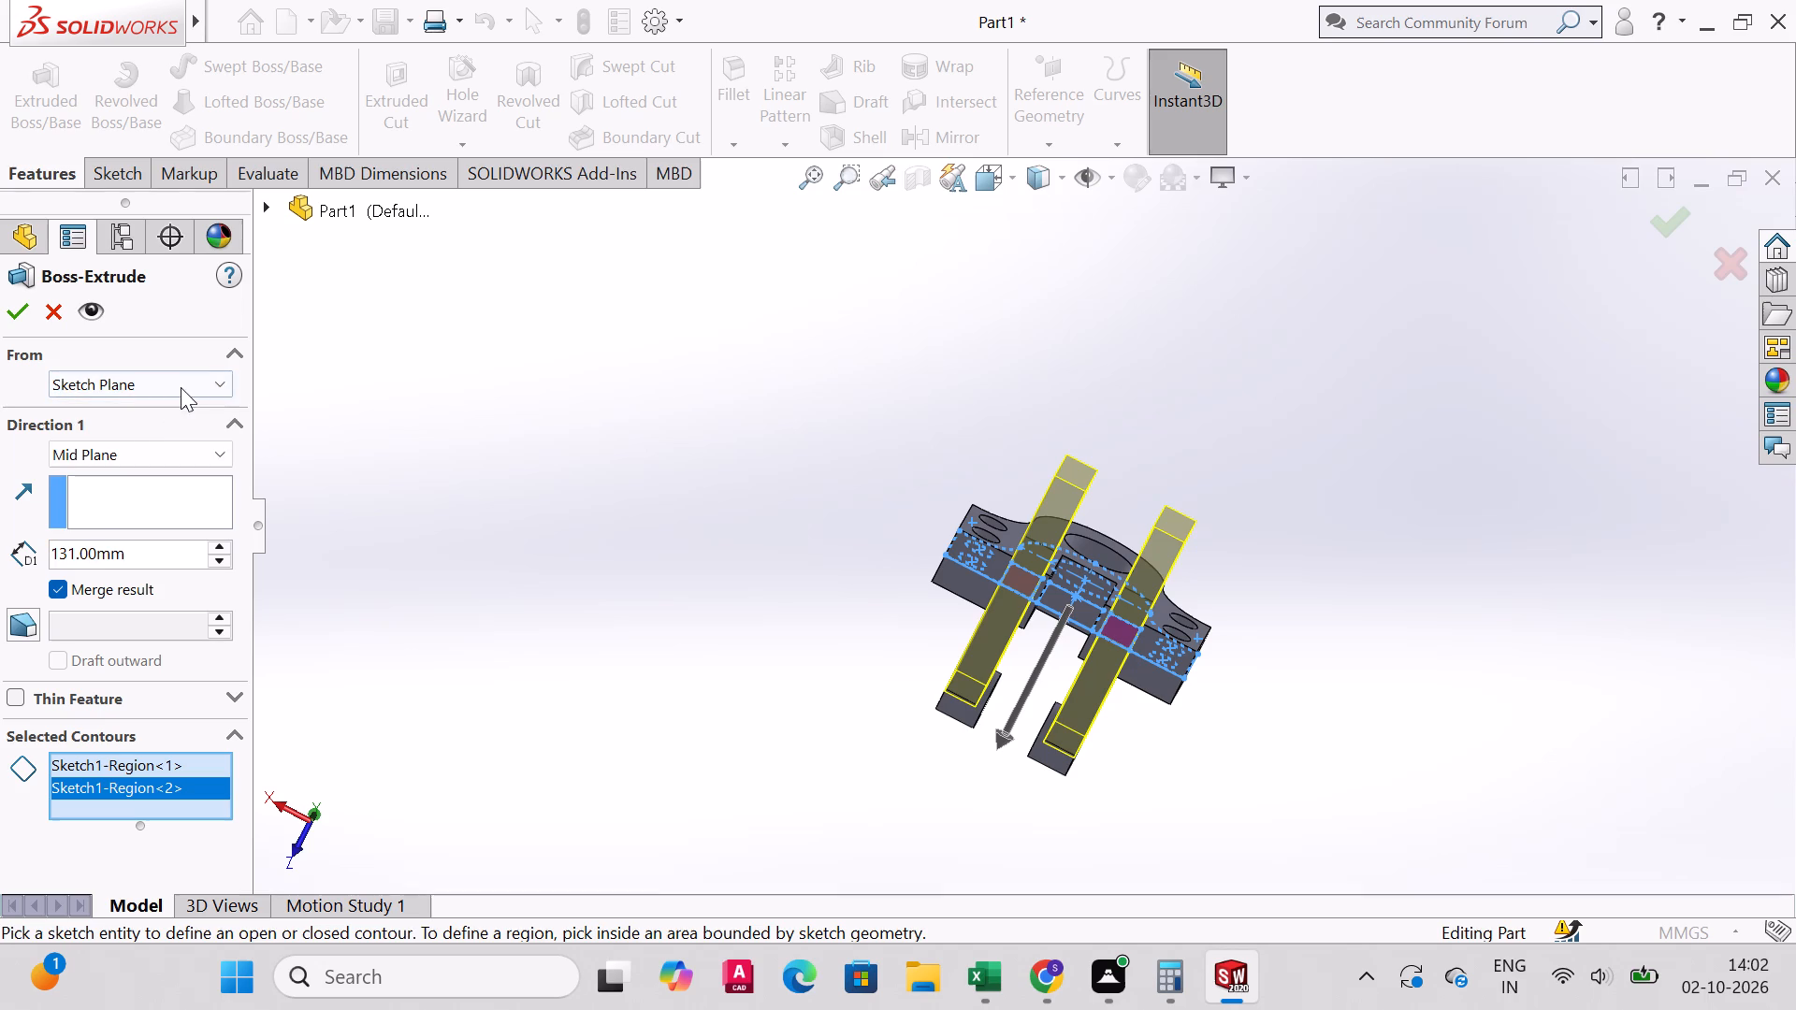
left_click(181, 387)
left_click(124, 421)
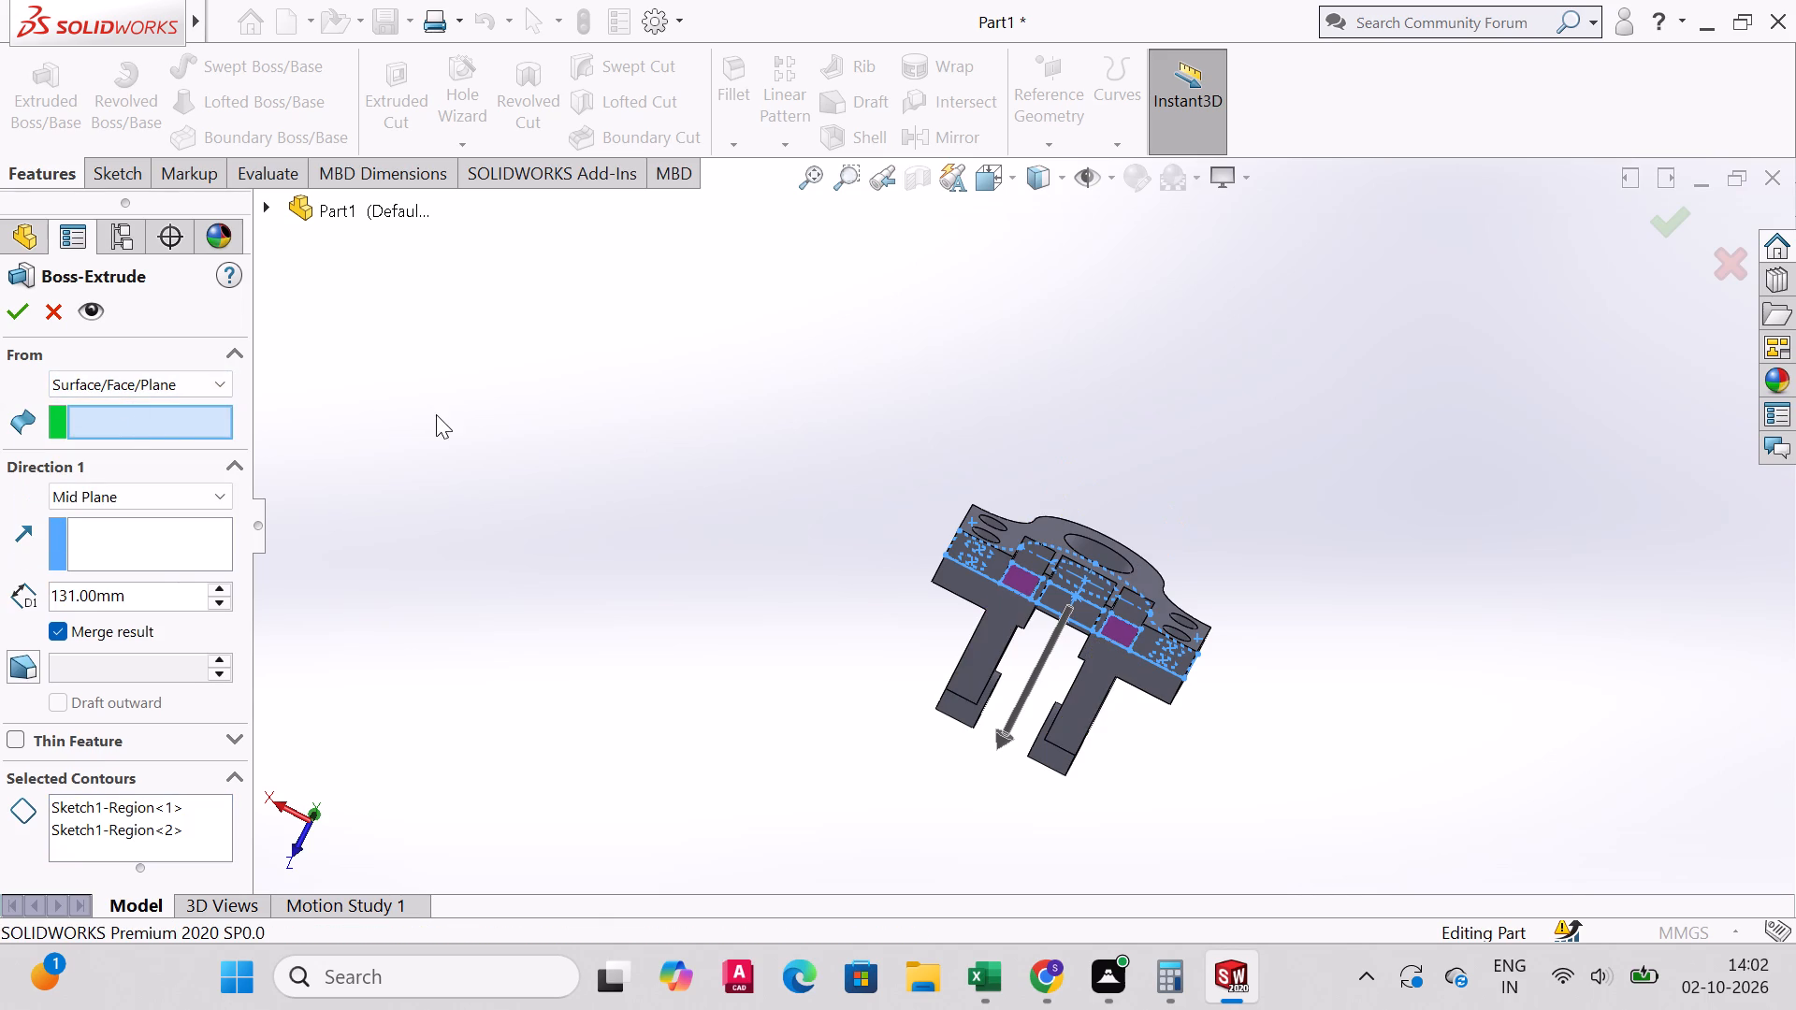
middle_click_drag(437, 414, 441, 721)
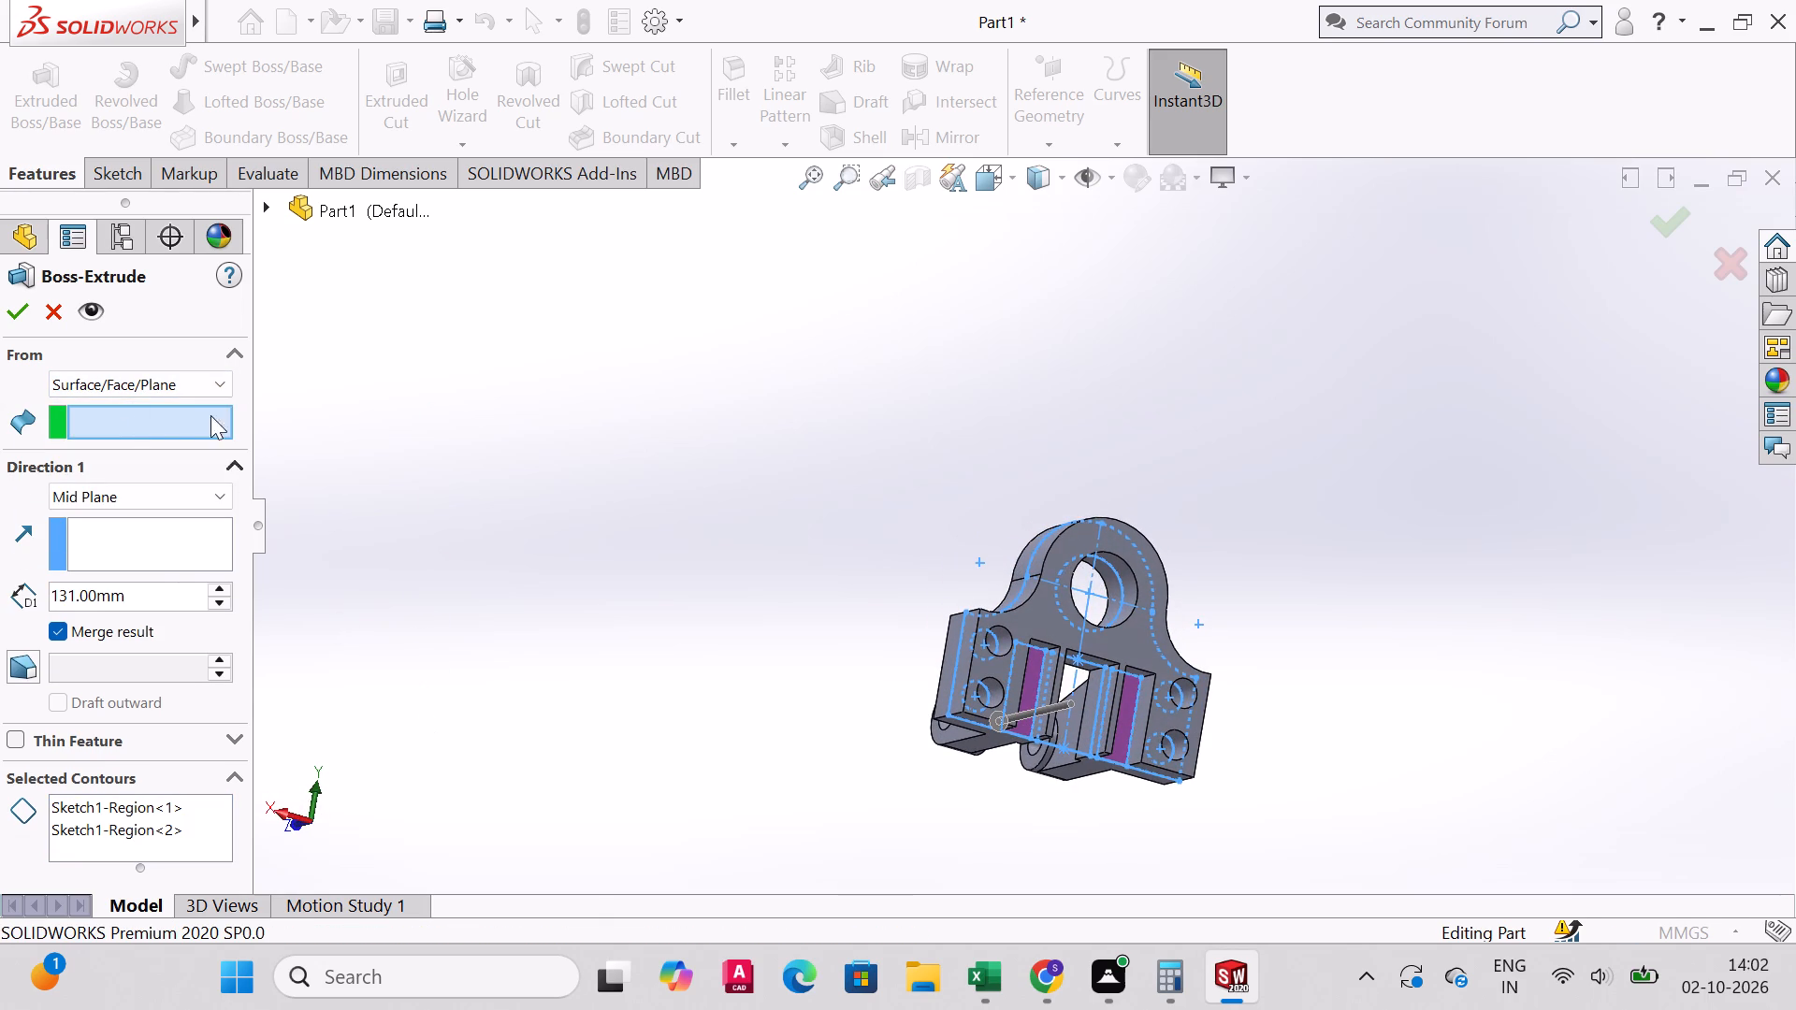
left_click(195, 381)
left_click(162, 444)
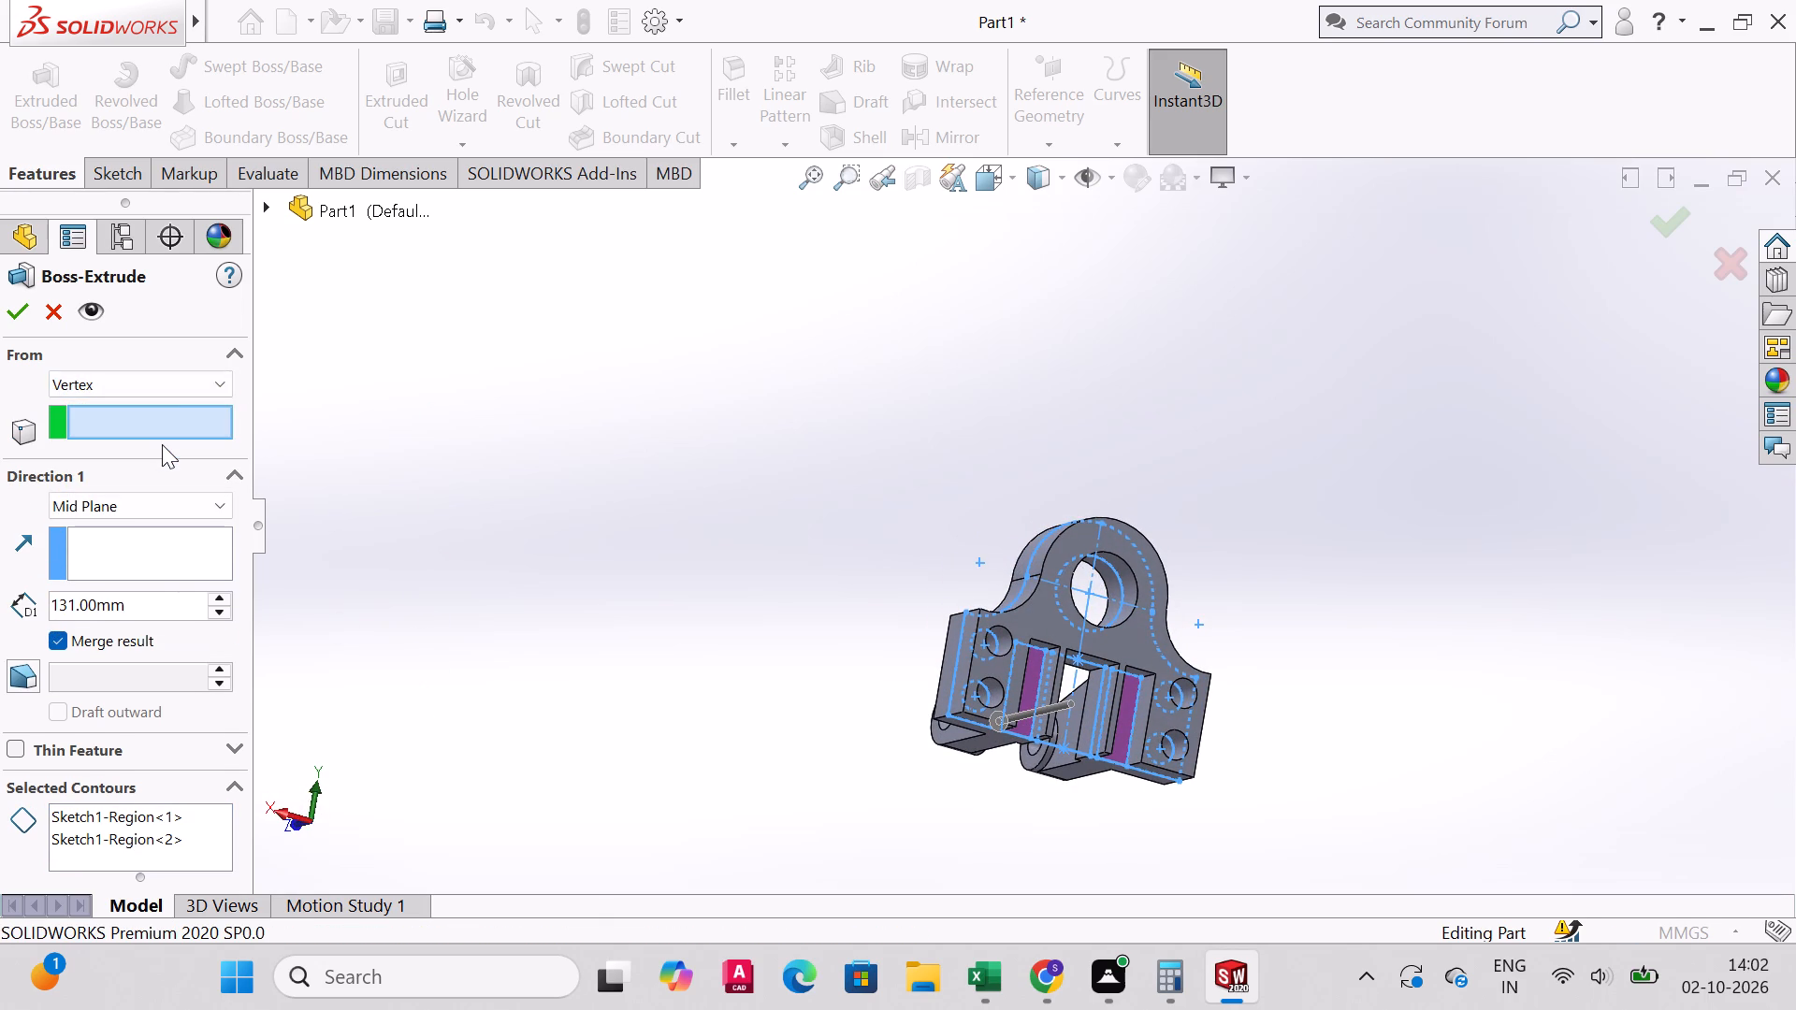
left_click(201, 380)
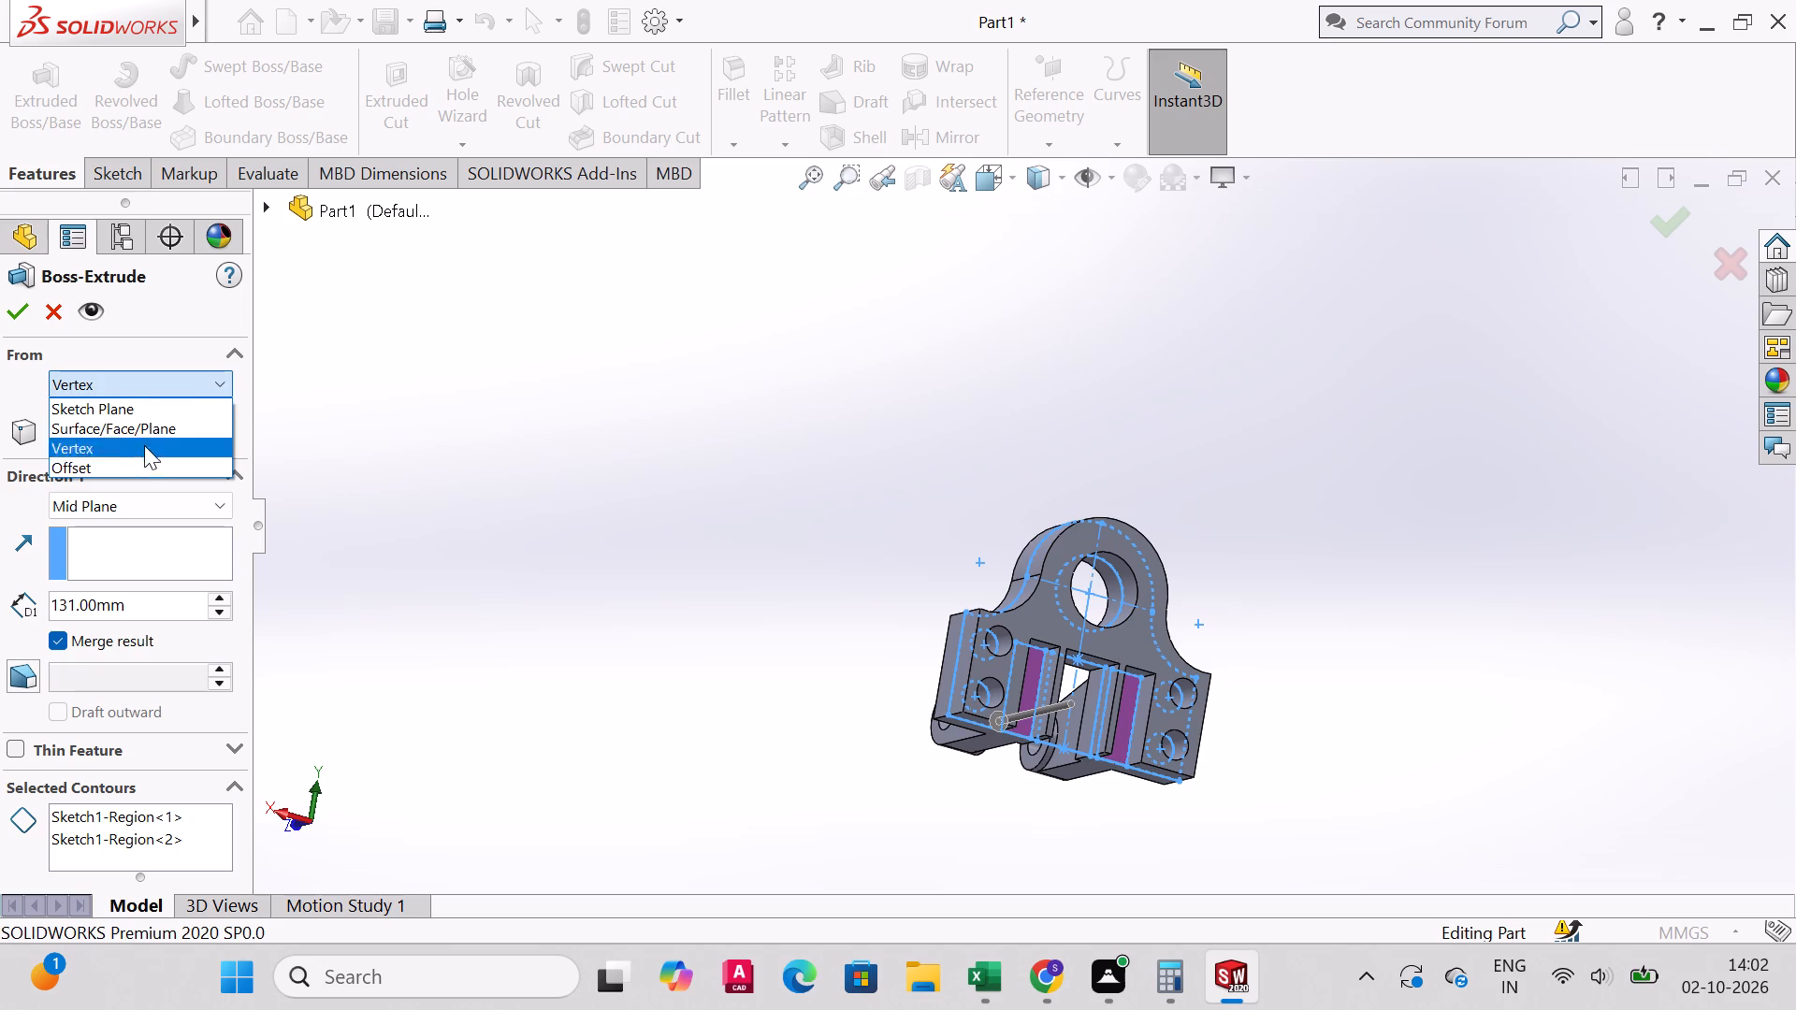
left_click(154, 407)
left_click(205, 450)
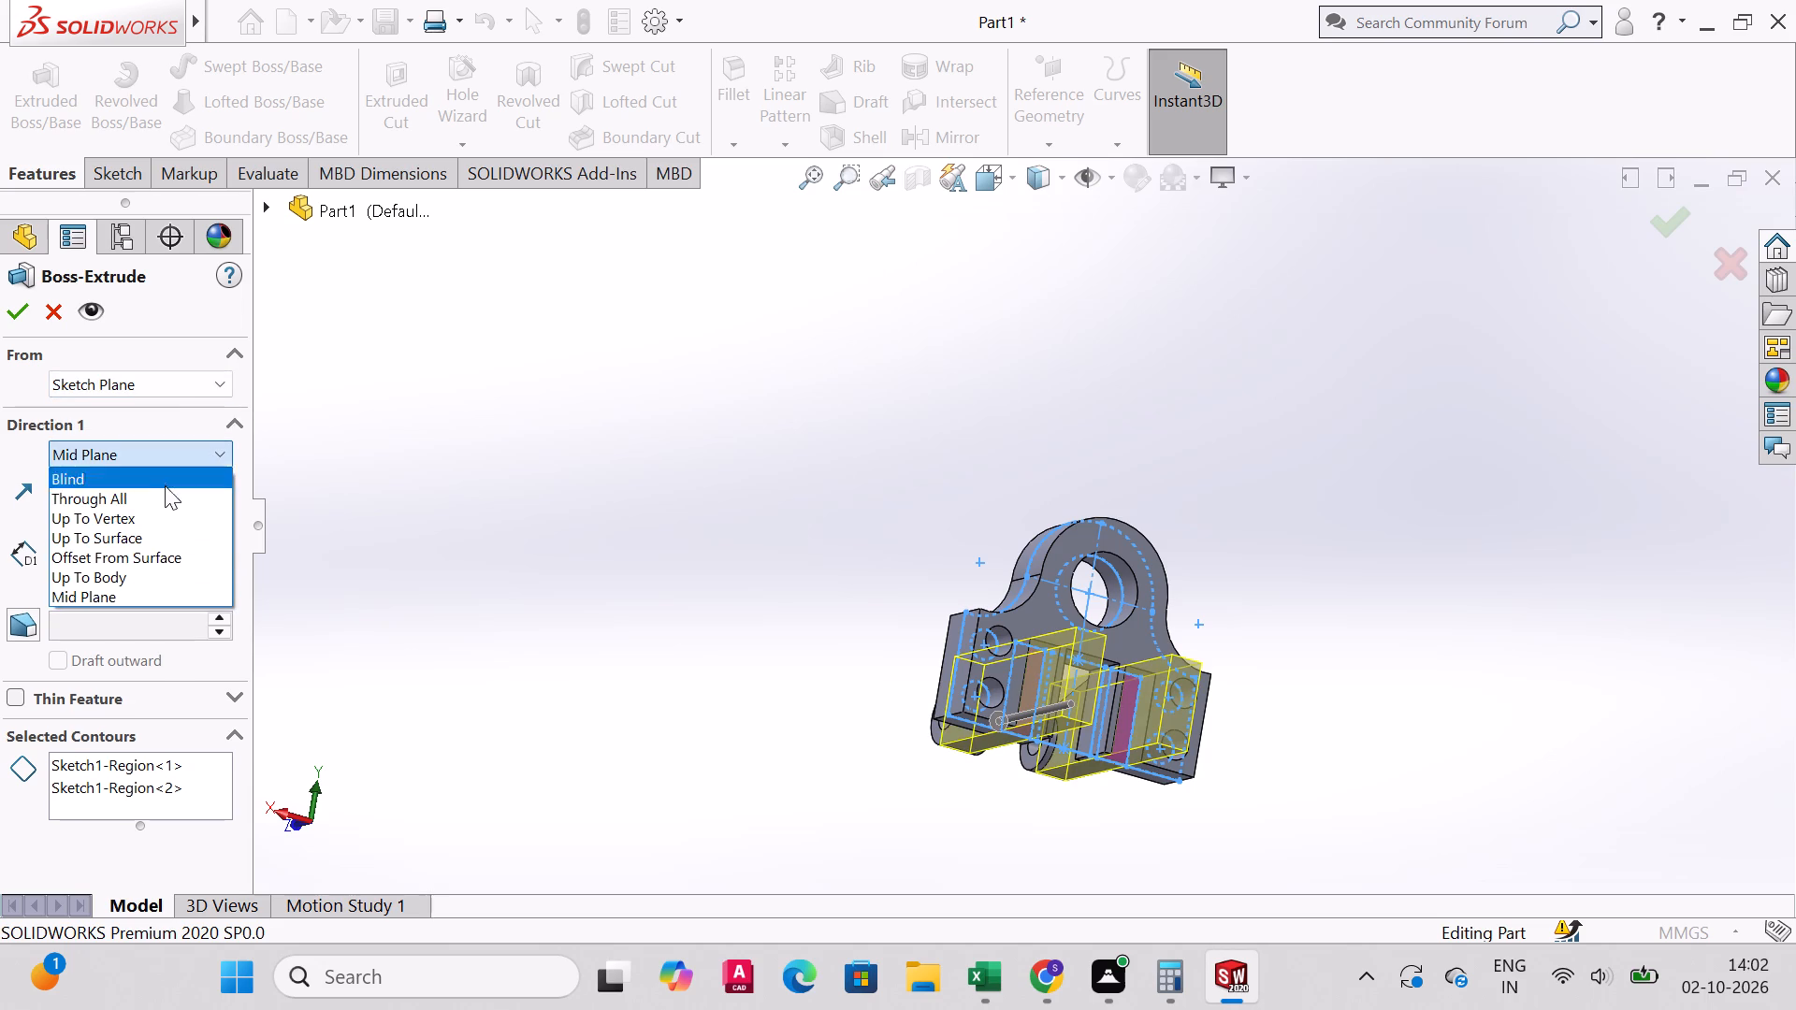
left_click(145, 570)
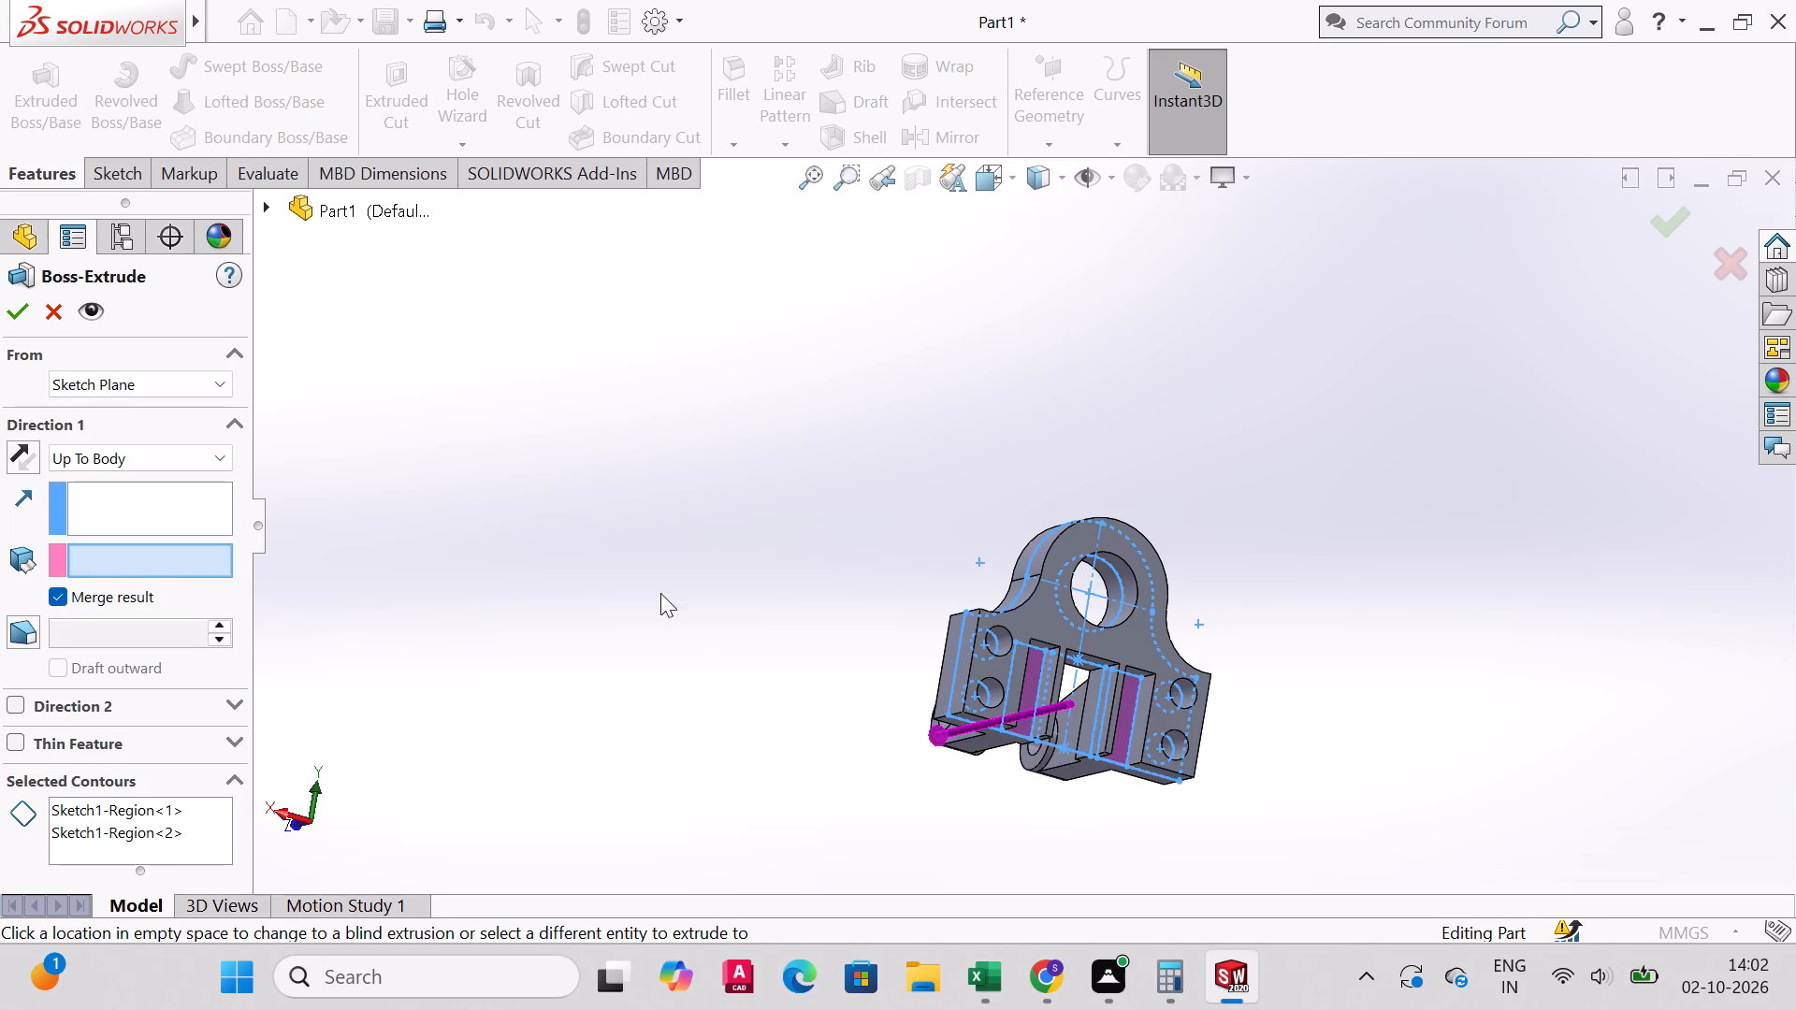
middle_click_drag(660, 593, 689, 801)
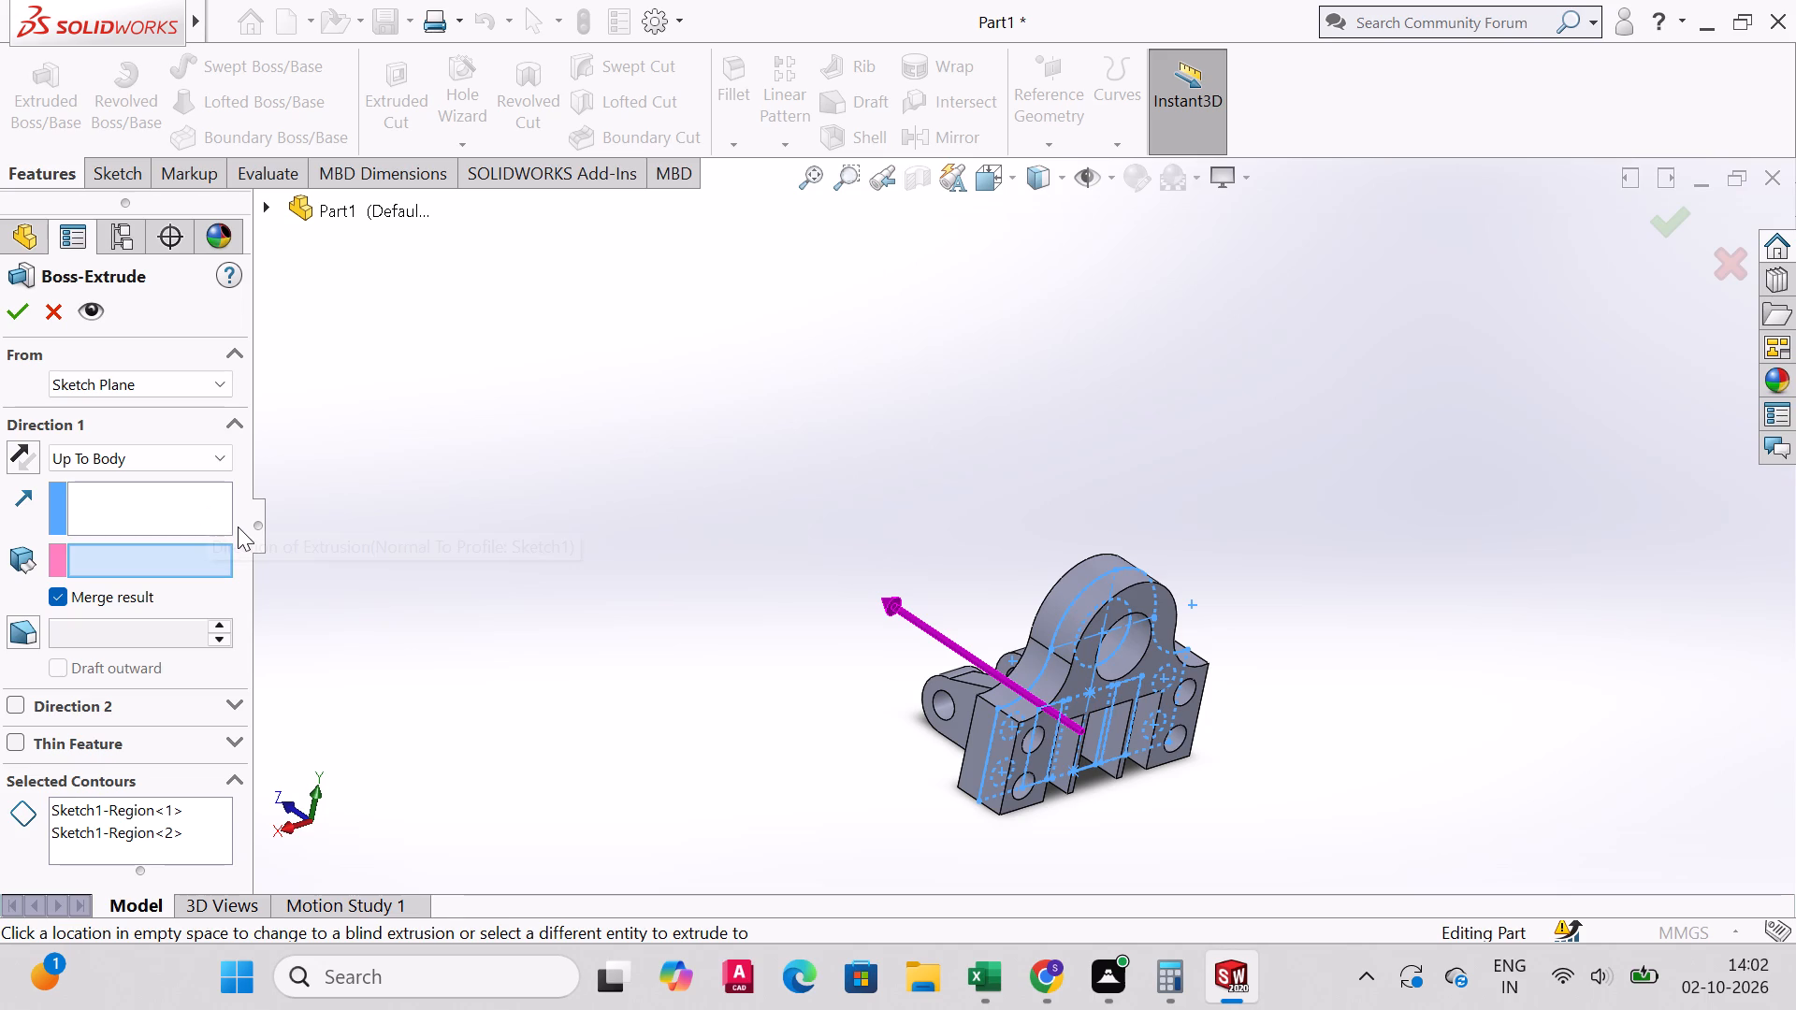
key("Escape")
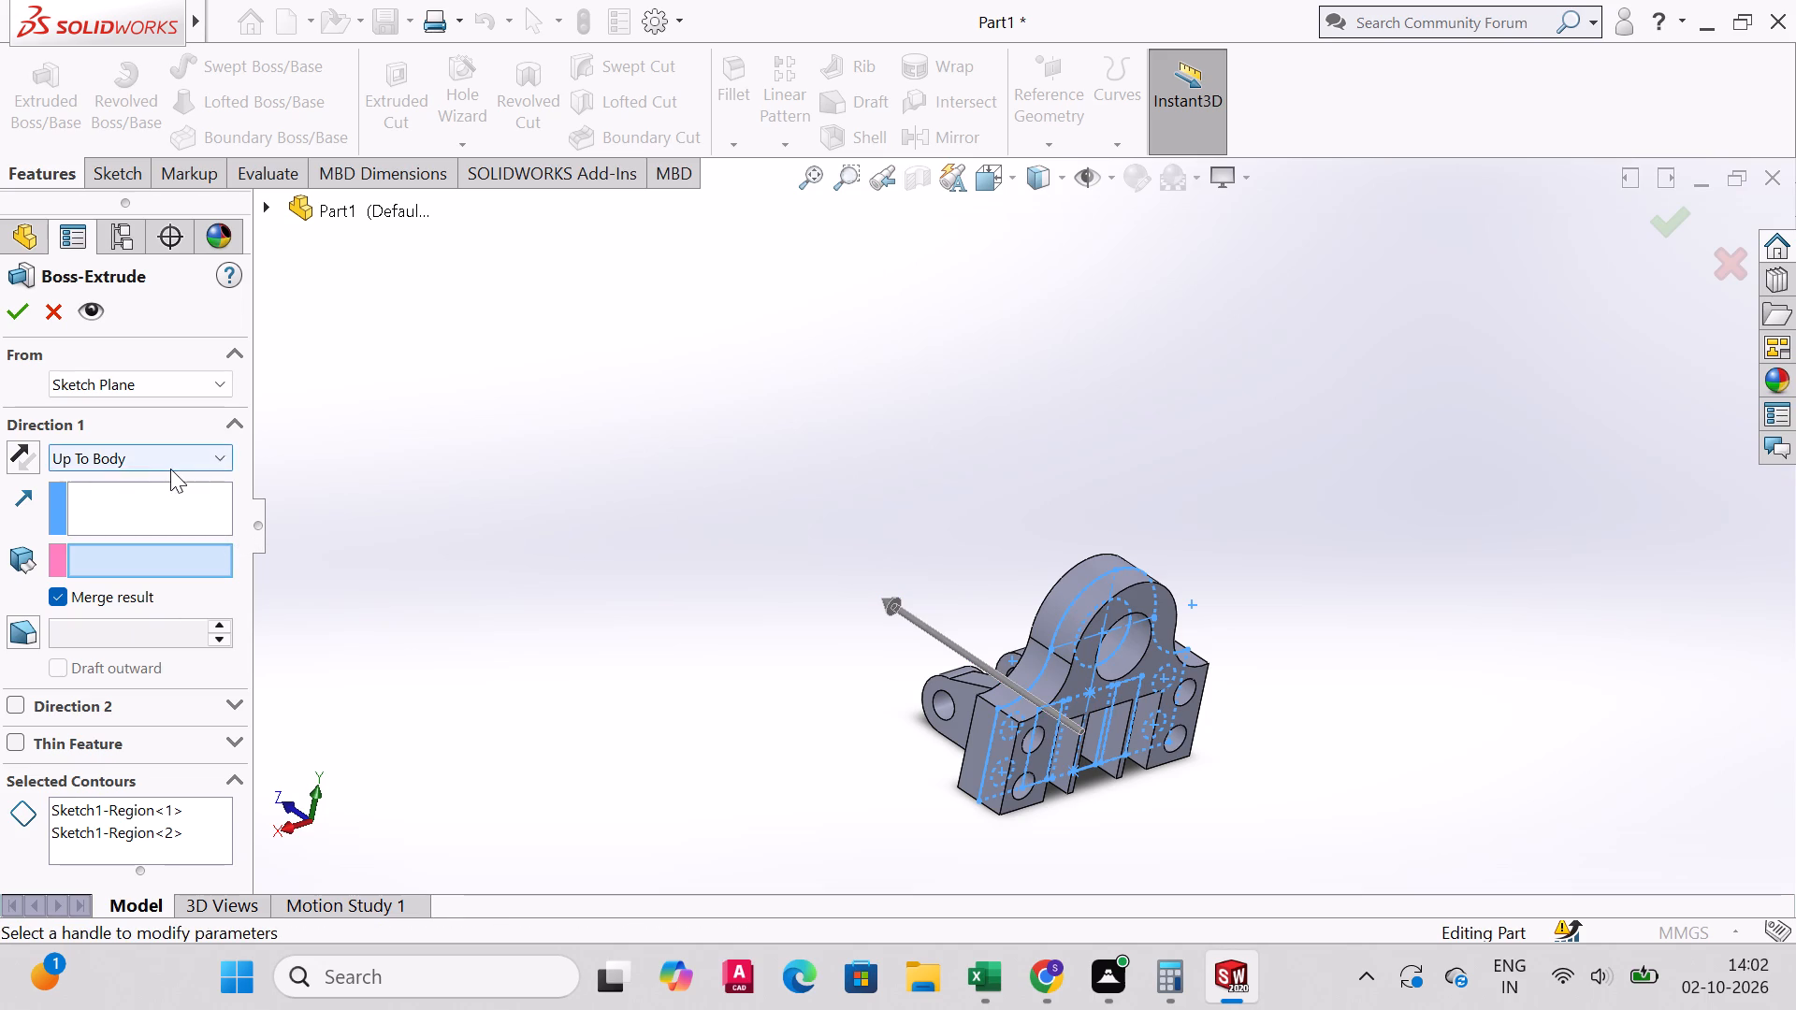
Boss-extrude the two 18 mm wide recess regions Blind to a 15 mm depth, reversed away from the lugs, with the result merged.
left_click(172, 468)
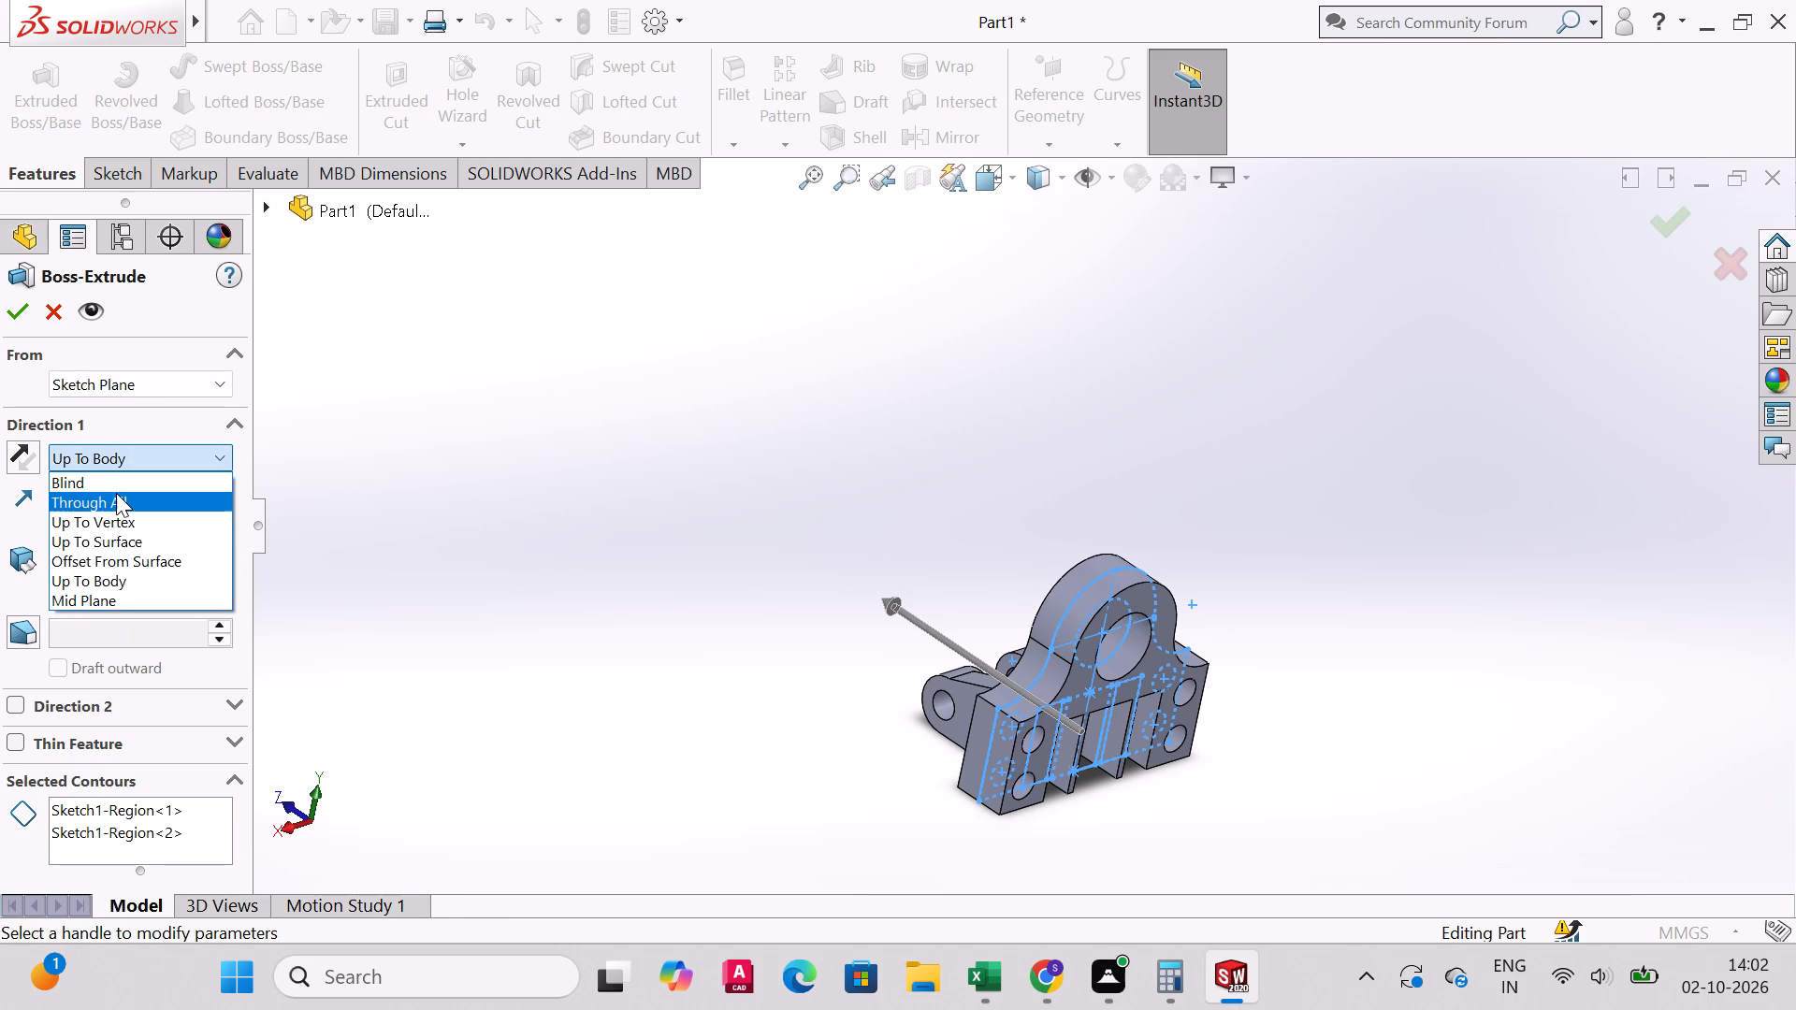
left_click(74, 484)
scroll(1220, 736, "up", 2)
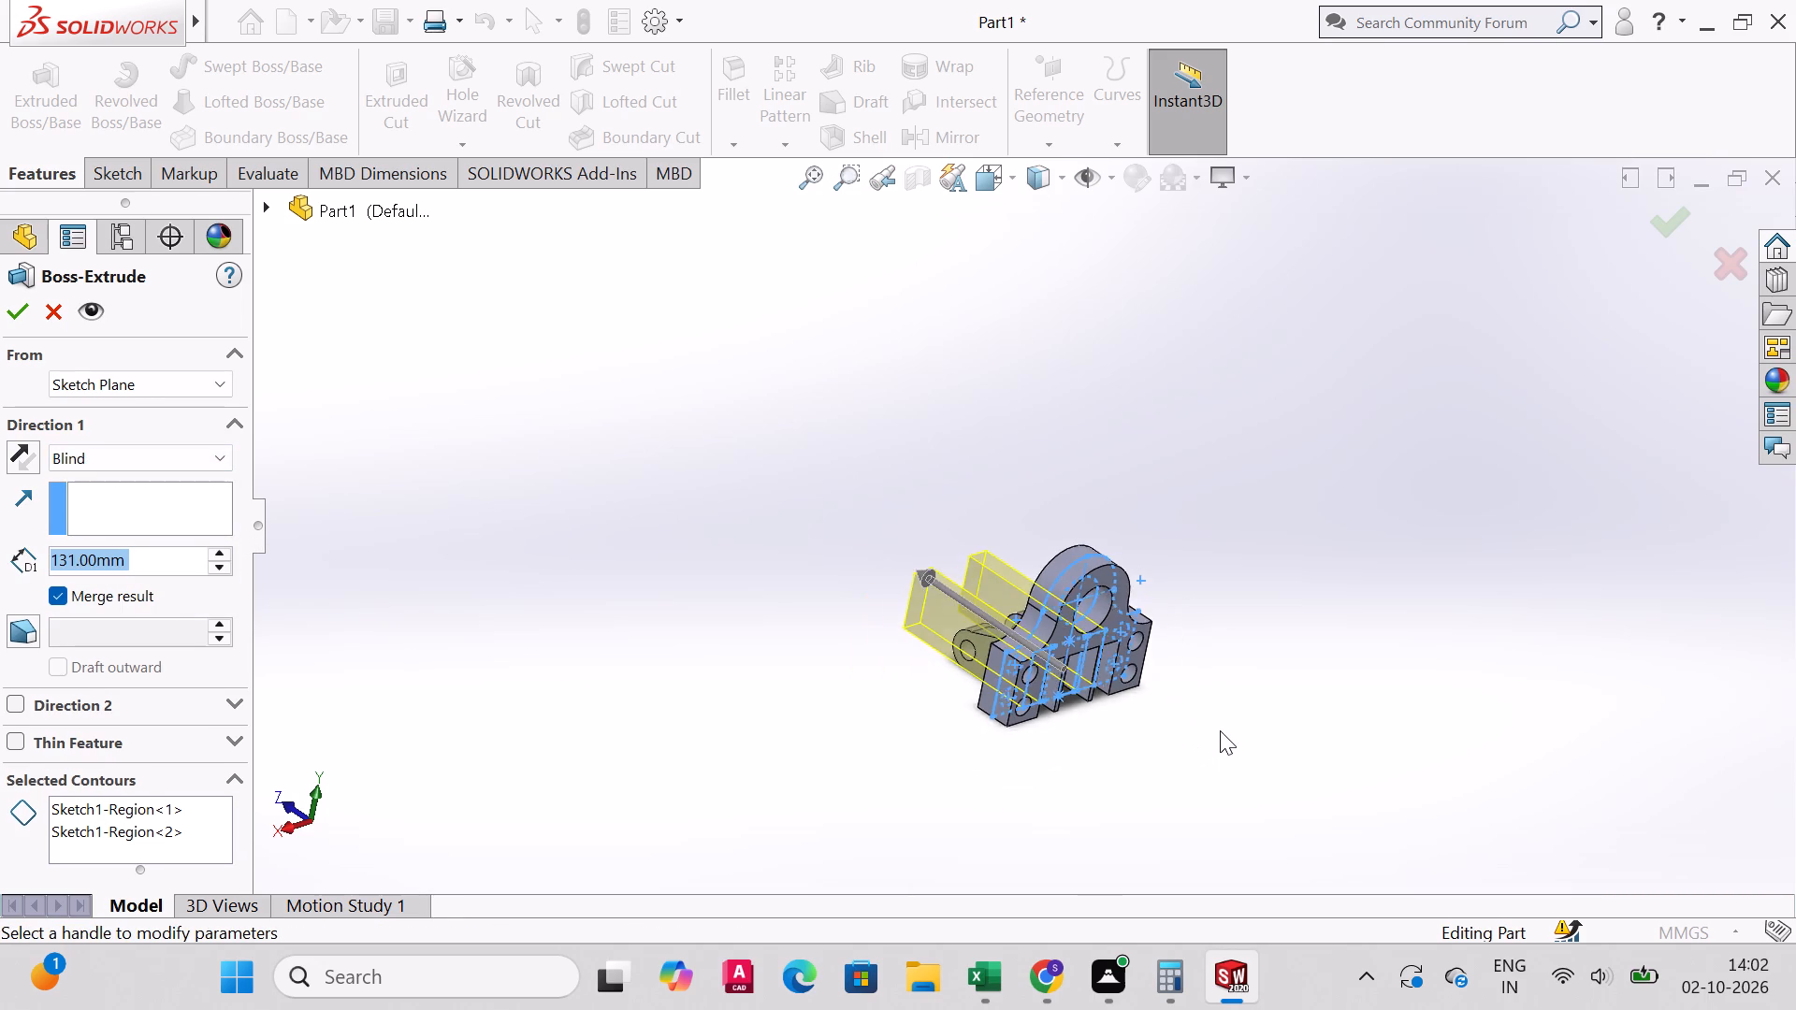
scroll(1215, 723, "down", 8)
scroll(1182, 792, "up", 1)
scroll(1177, 751, "down", 4)
scroll(1173, 731, "up", 13)
left_click(858, 177)
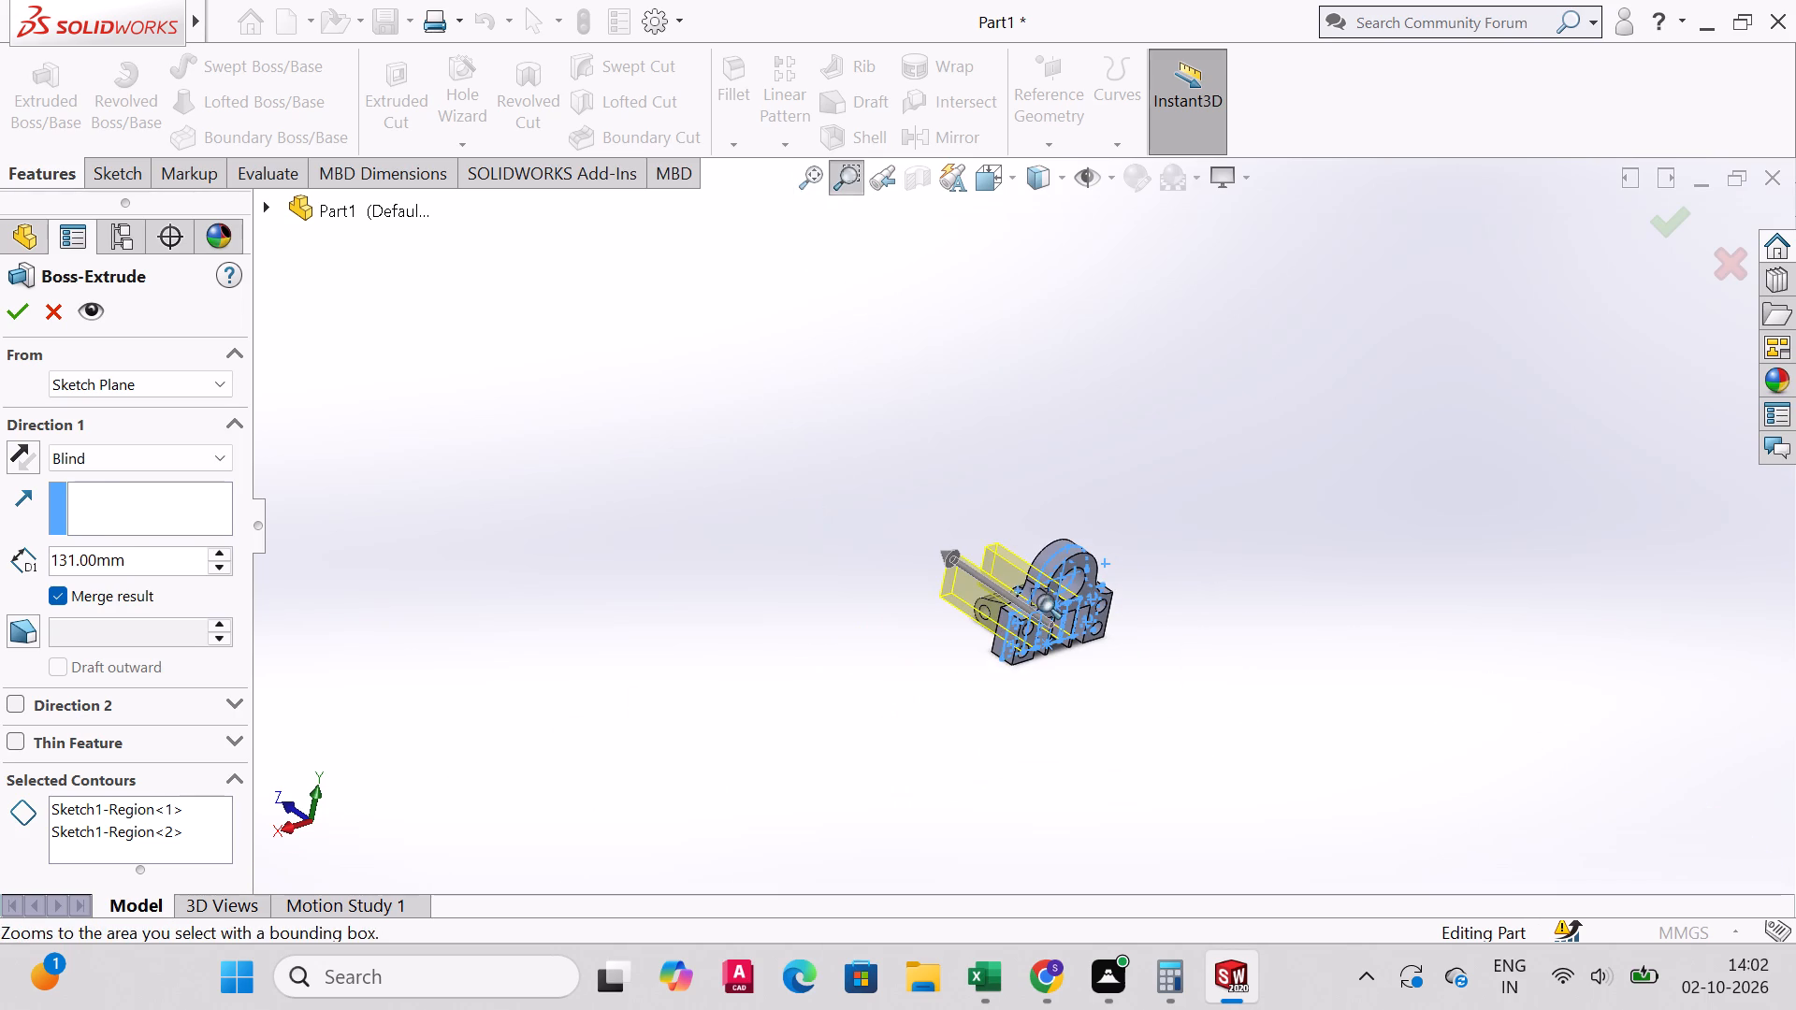
left_click_drag(978, 566, 1199, 668)
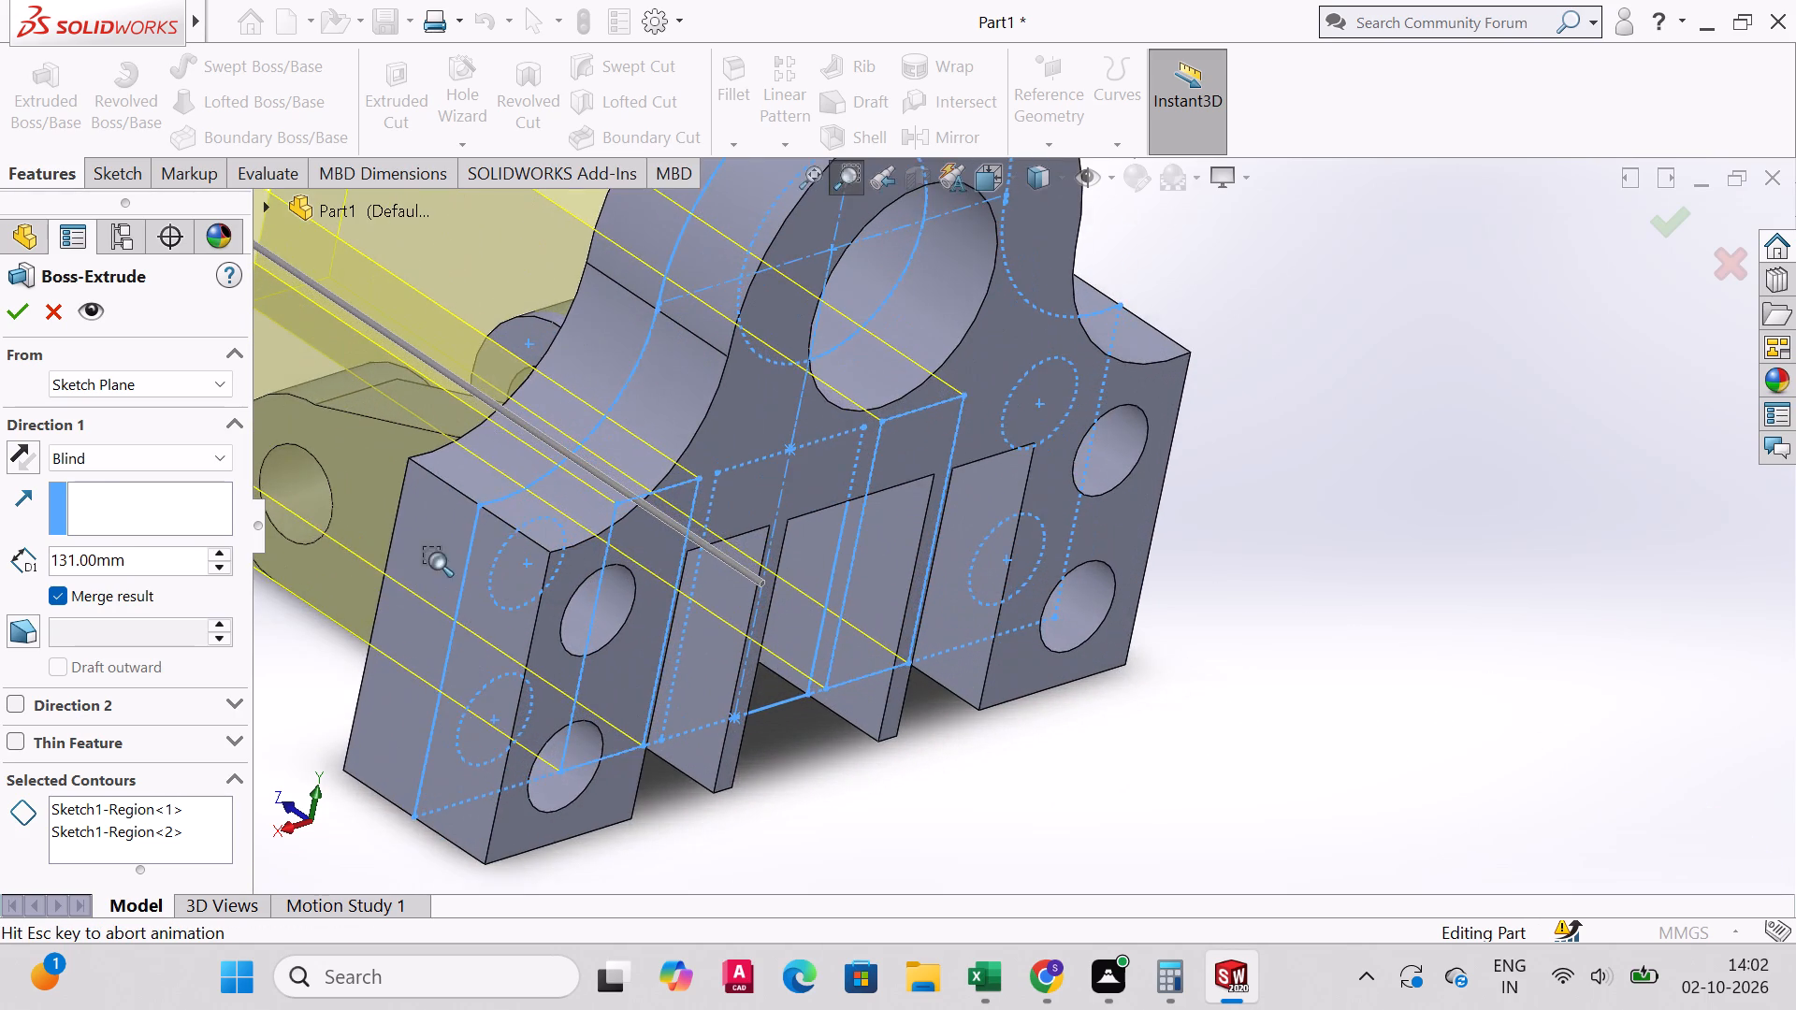
scroll(644, 578, "up", 2)
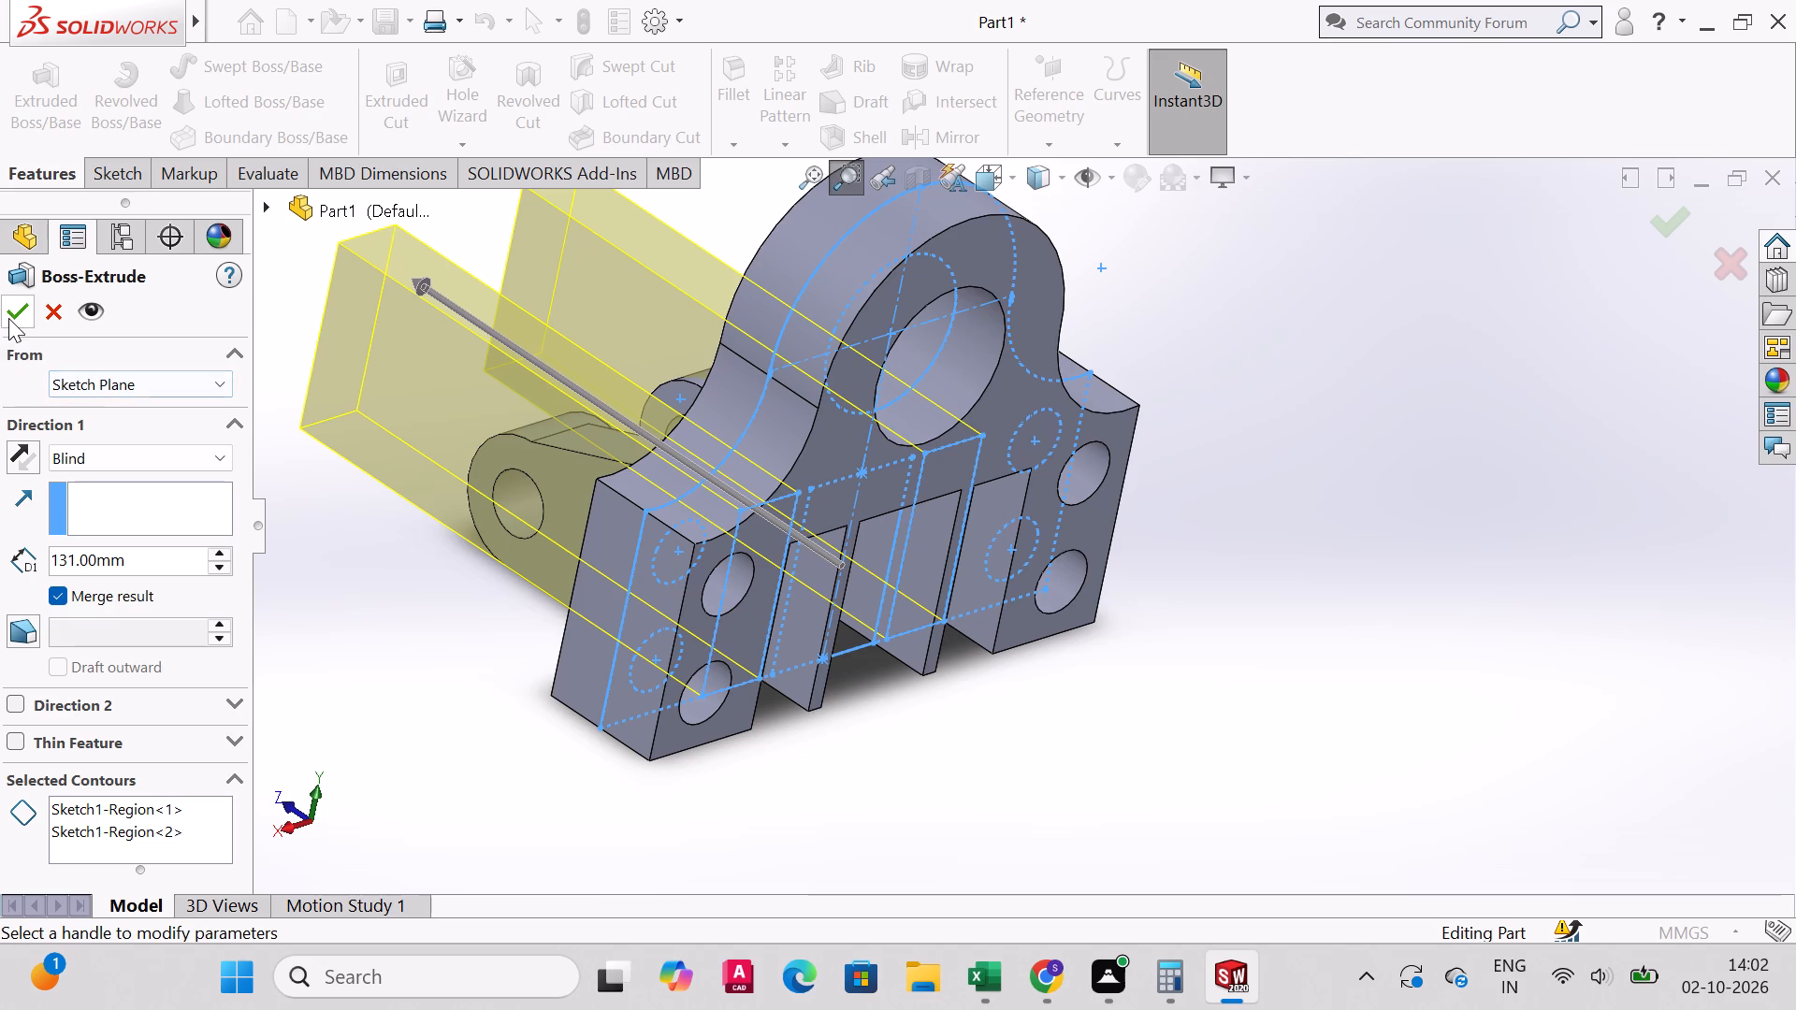
key("Escape")
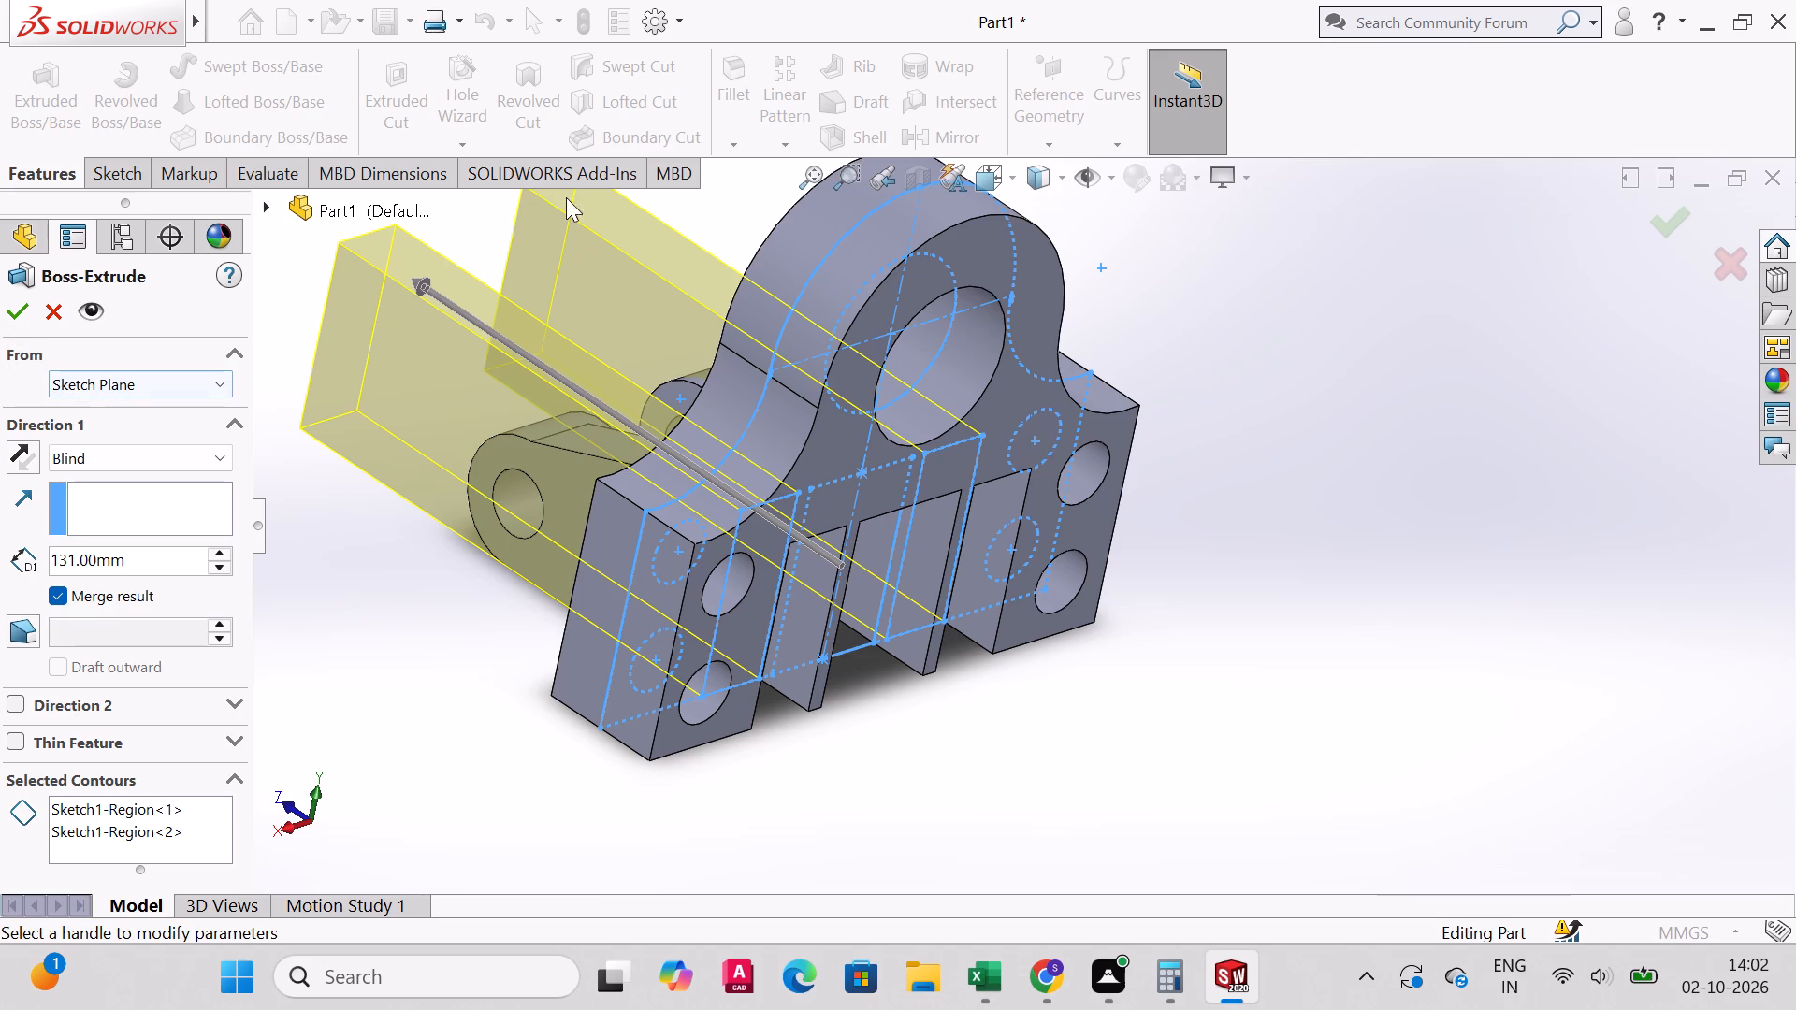
left_click_drag(421, 281, 848, 573)
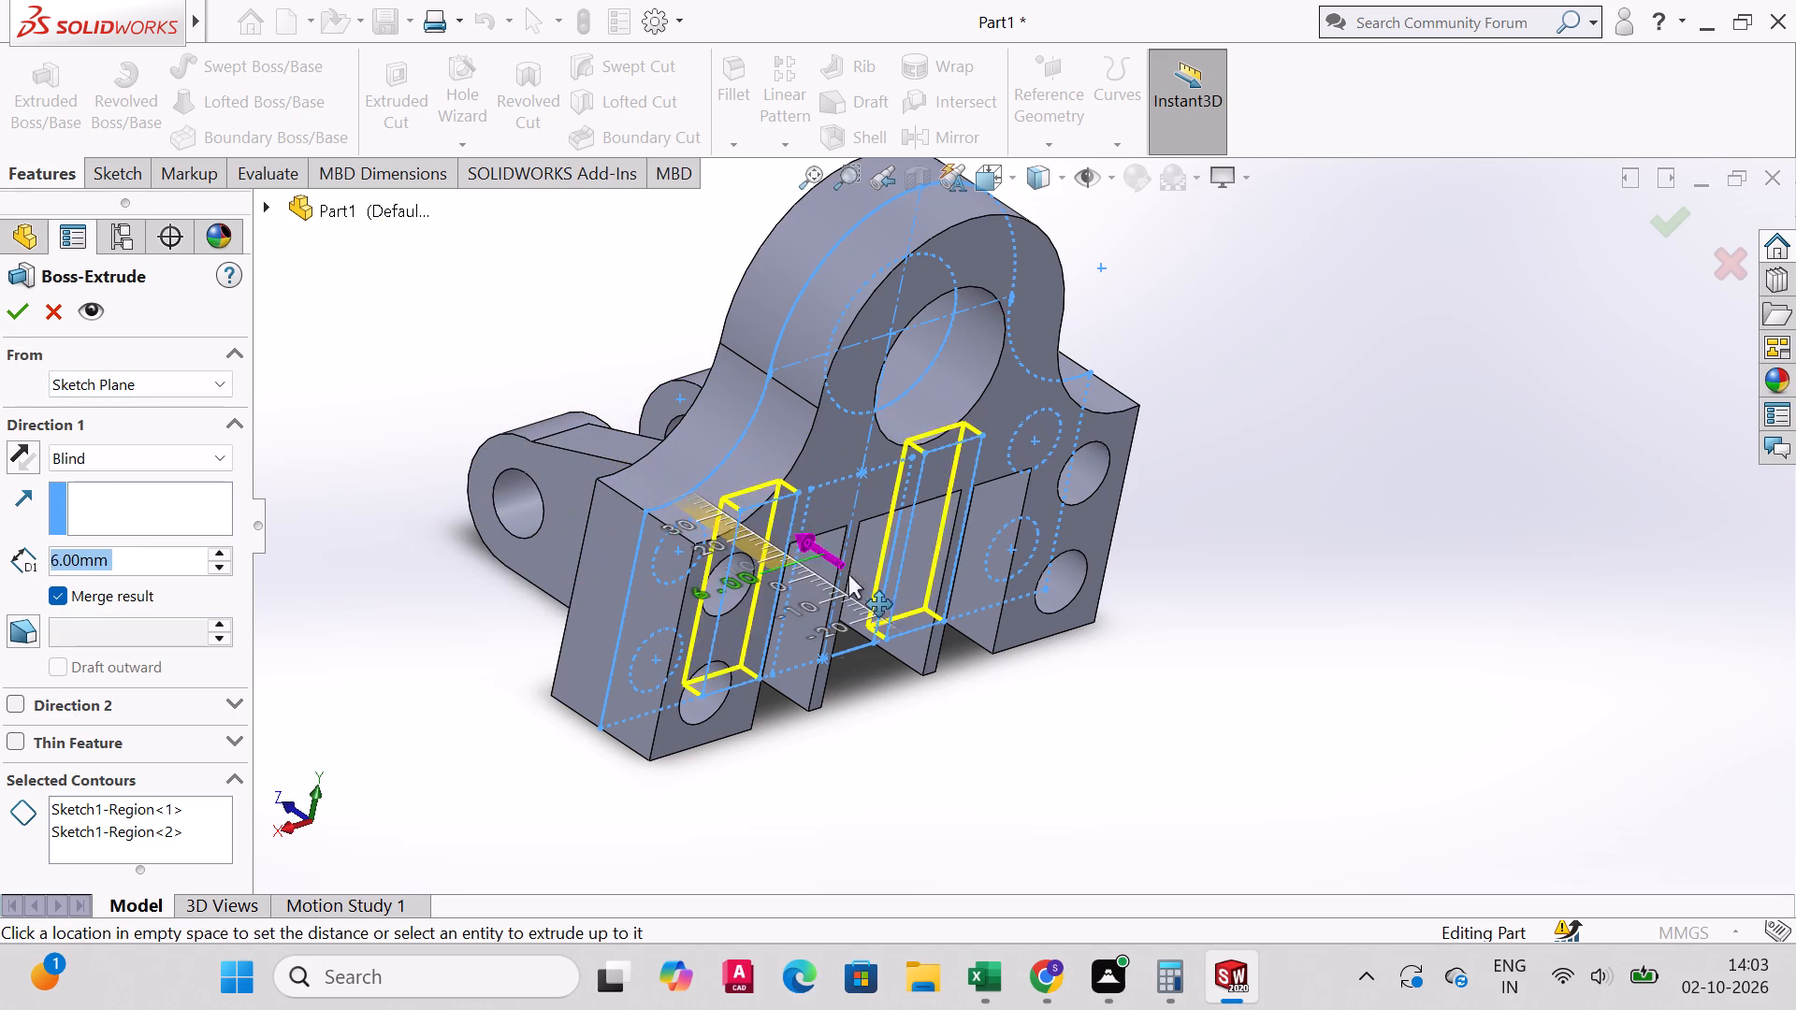
left_click_drag(848, 573, 885, 602)
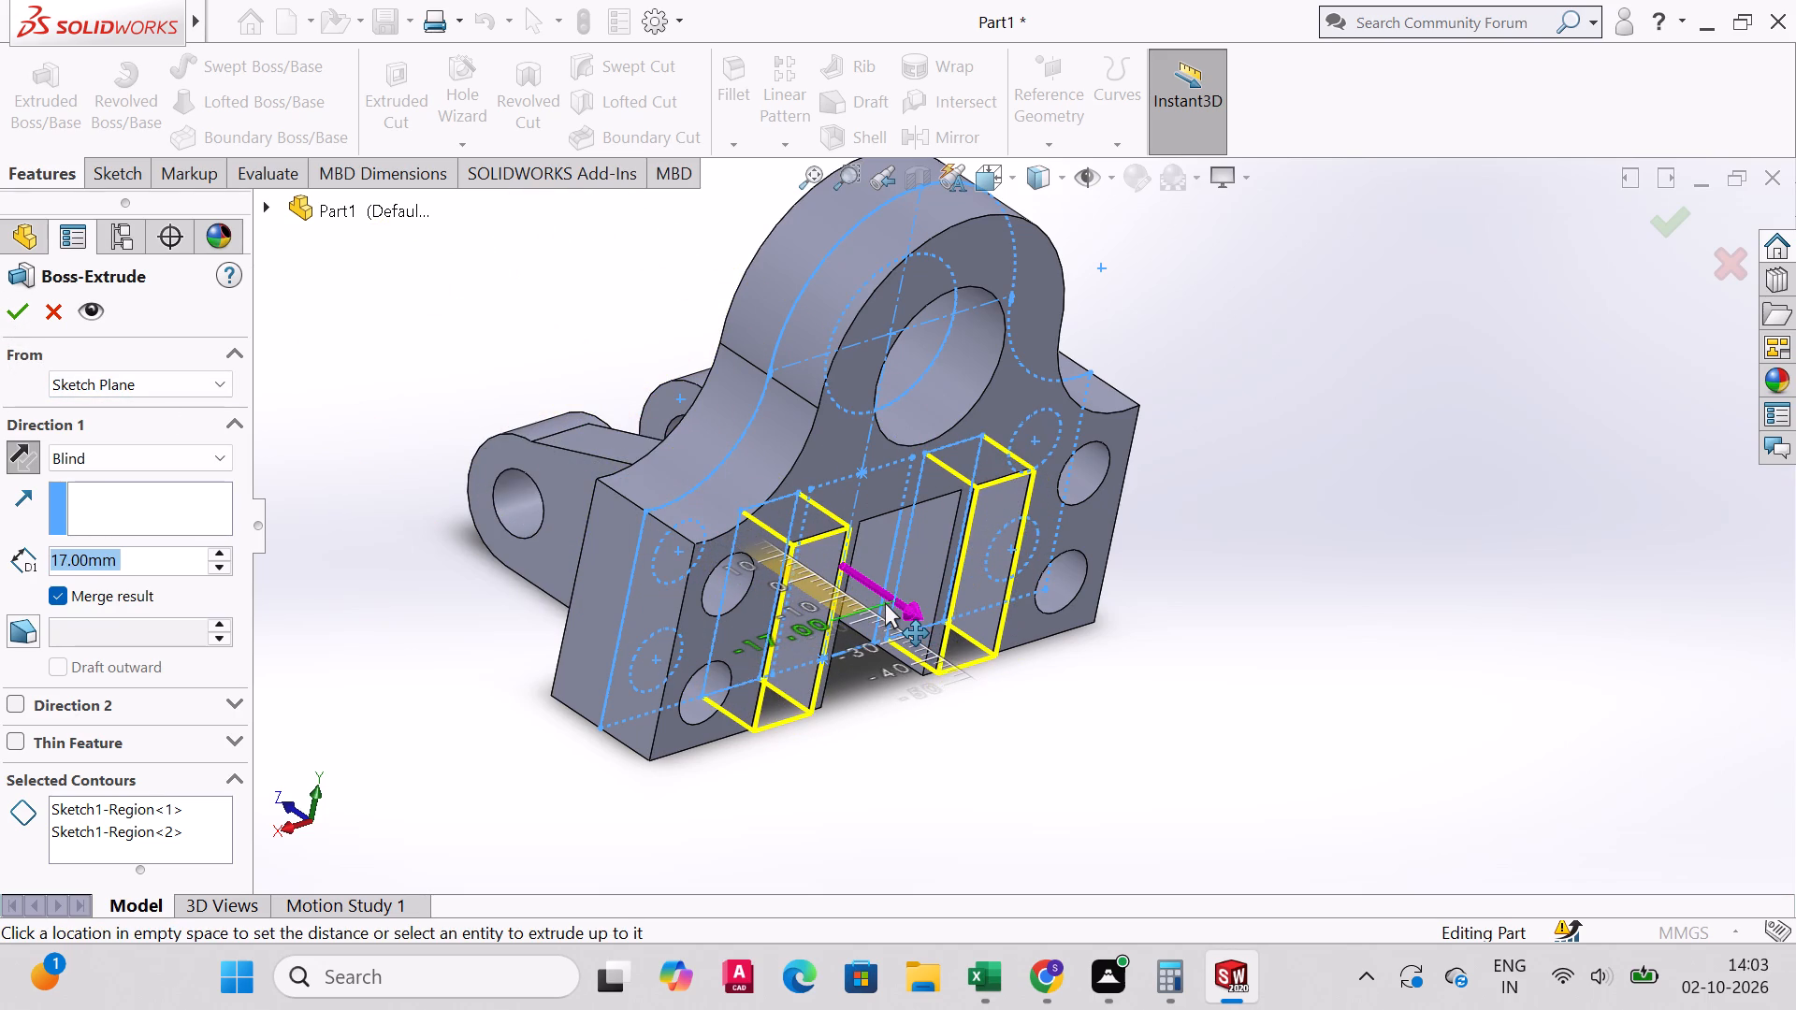
left_click_drag(885, 602, 883, 599)
left_click_drag(874, 599, 884, 609)
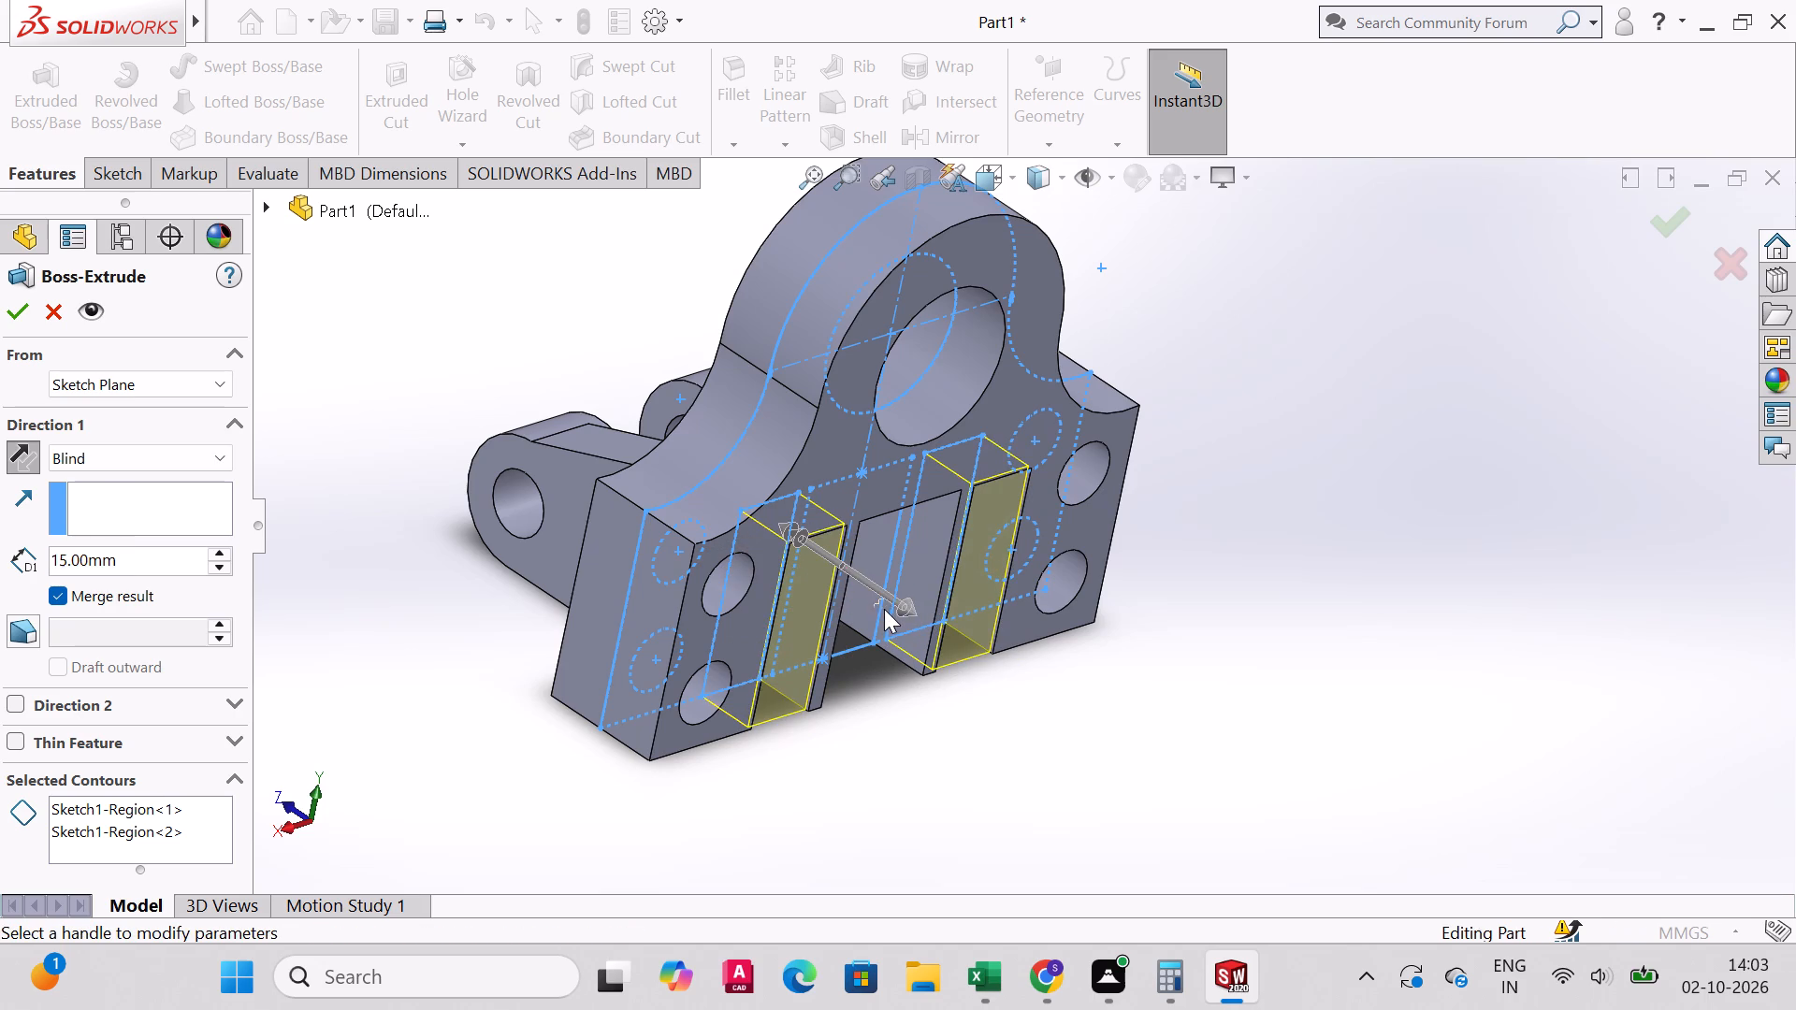
left_click_drag(884, 609, 885, 610)
scroll(876, 596, "up", 2)
scroll(876, 596, "down", 4)
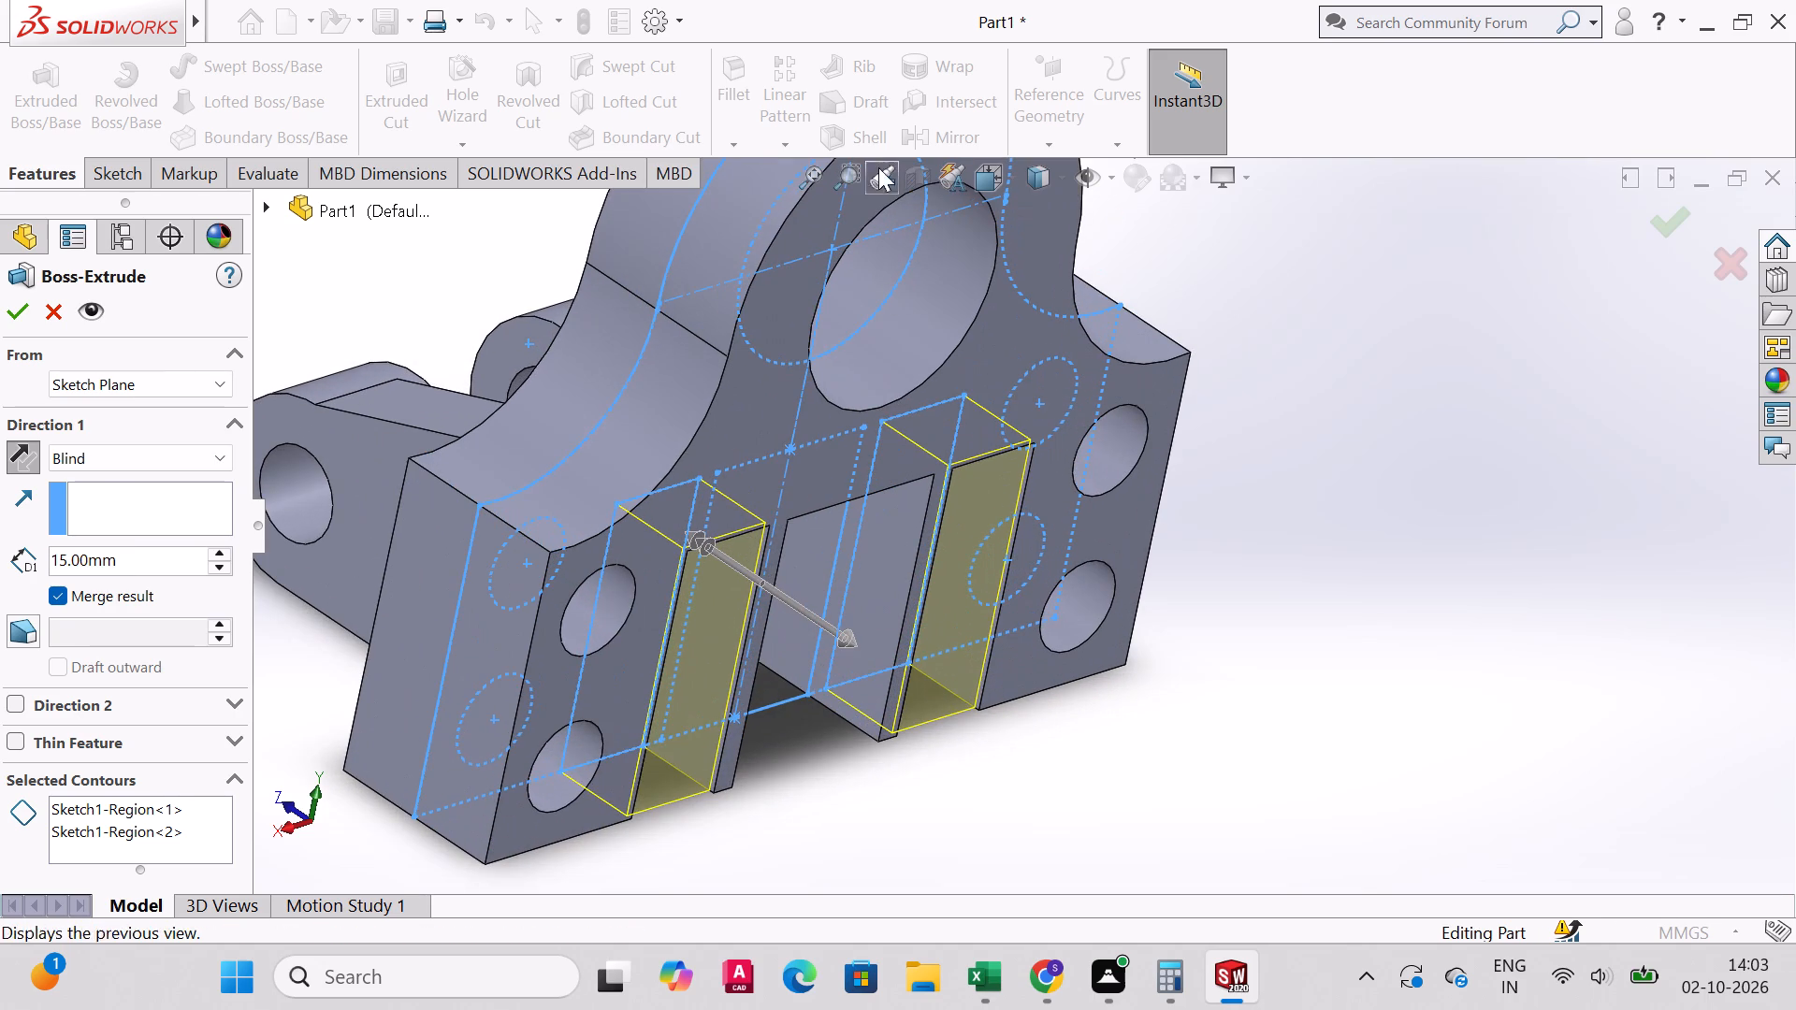
left_click(14, 305)
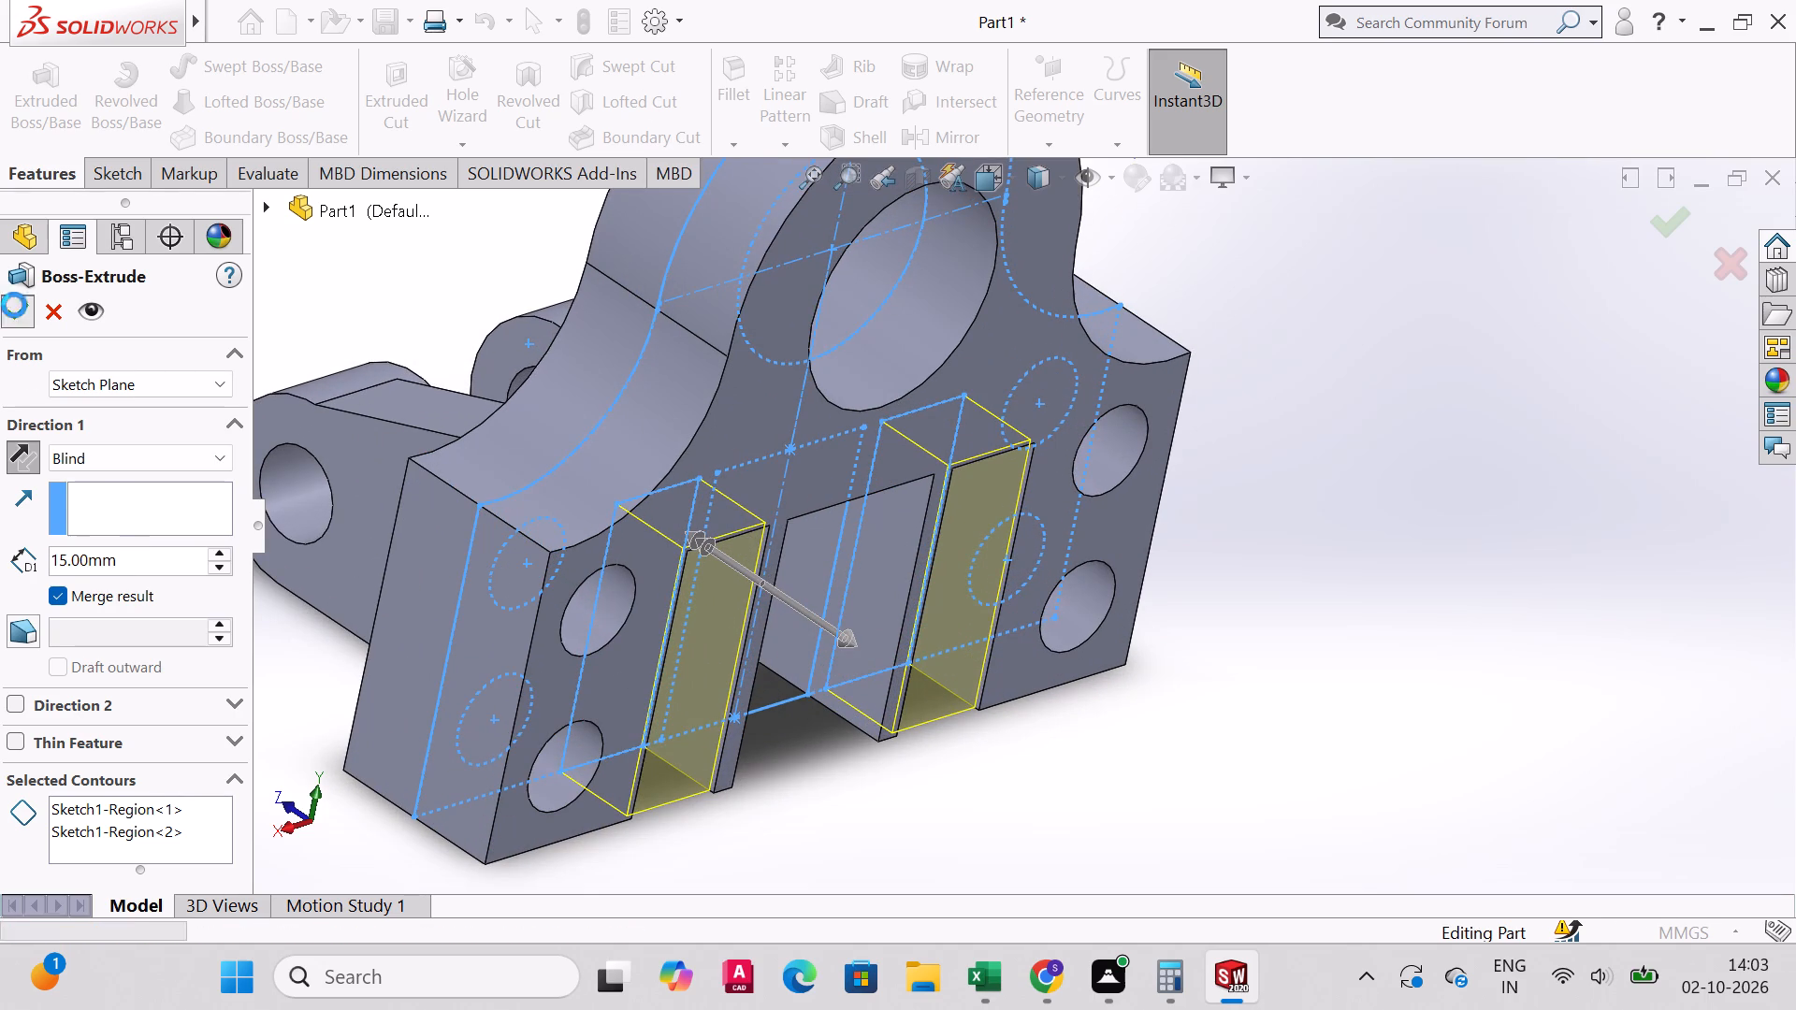
Examine the filled recesses on the plate's flat face and the sketches behind Boss-Extrude4 and Boss-Extrude6.
middle_click_drag(876, 700, 869, 648)
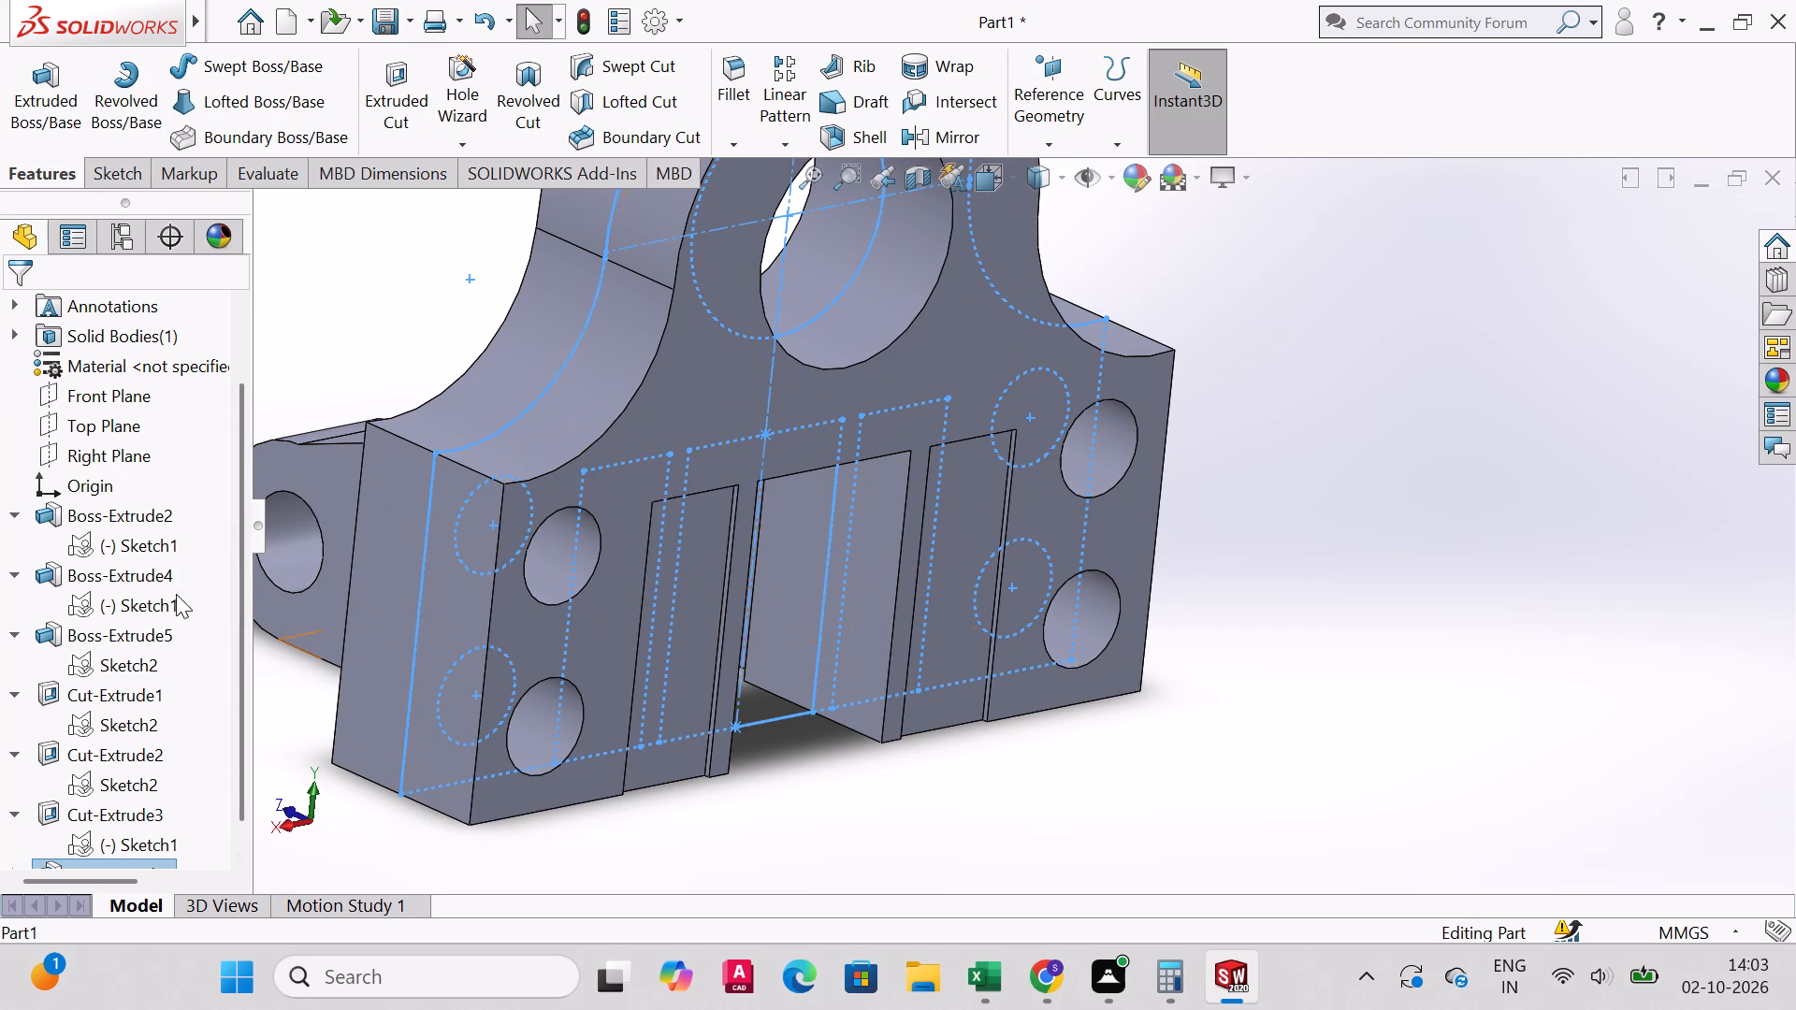
left_click(143, 603)
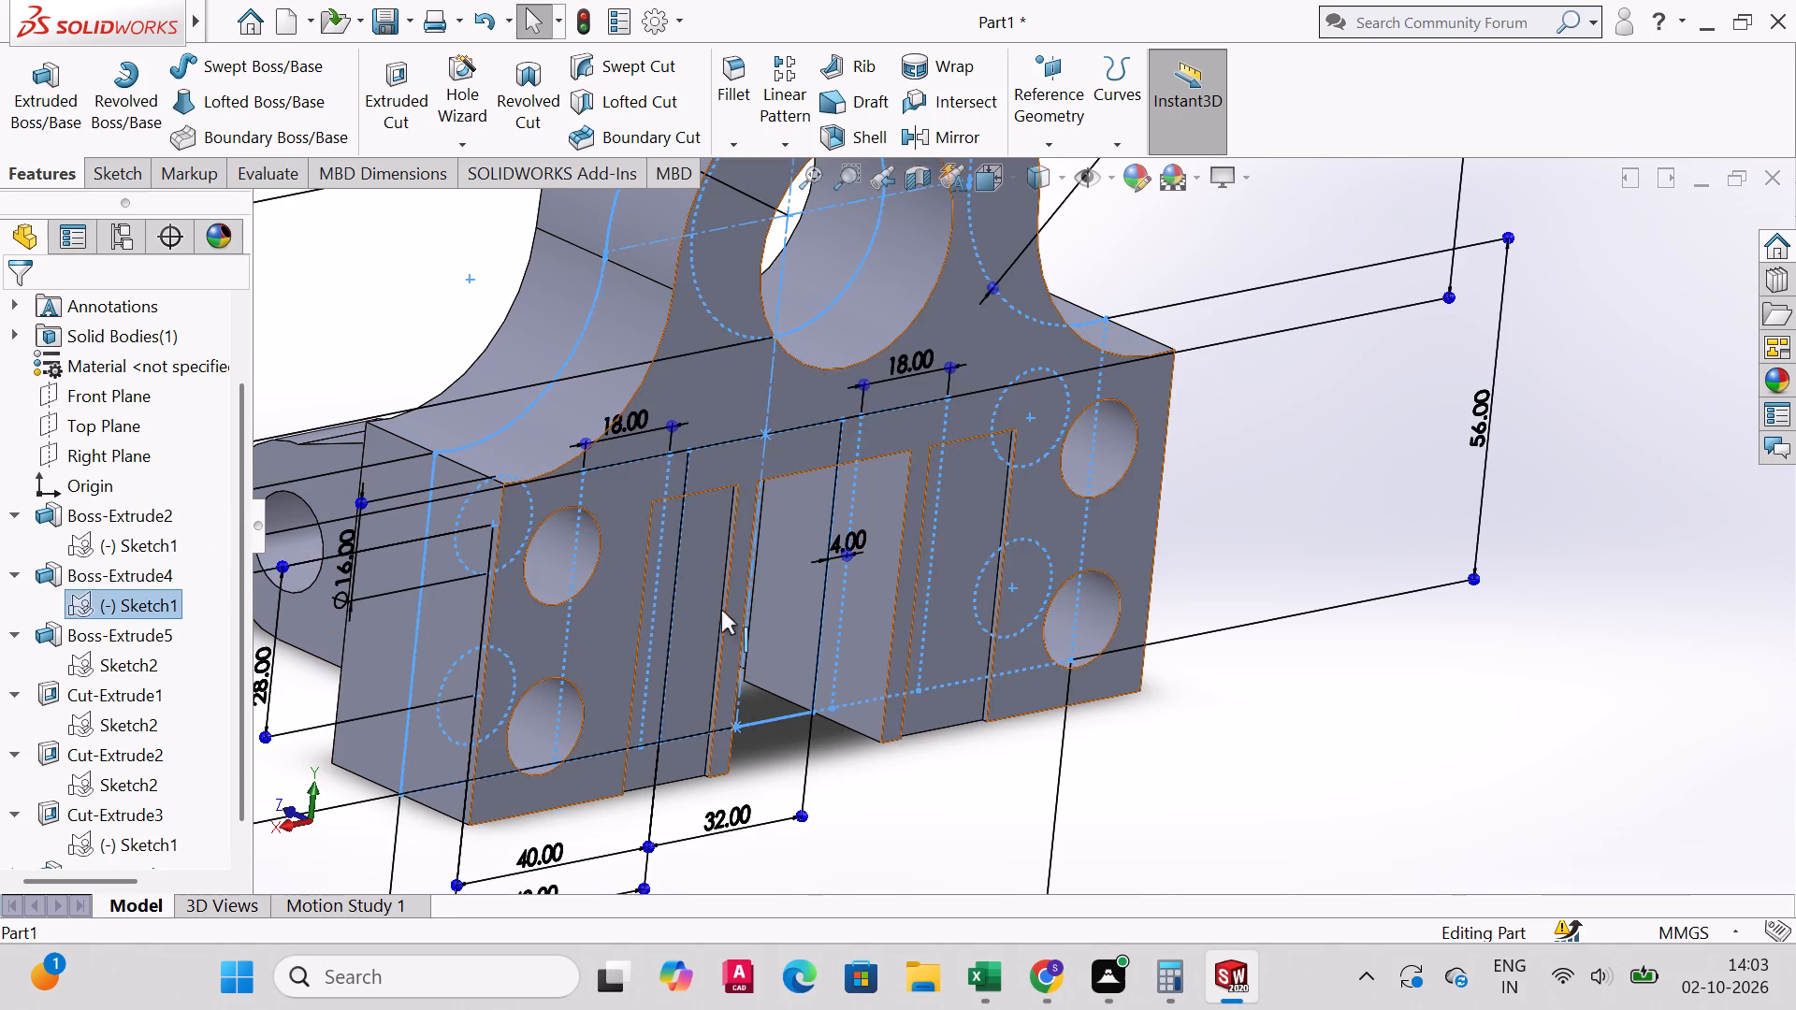
scroll(150, 628, "down", 10)
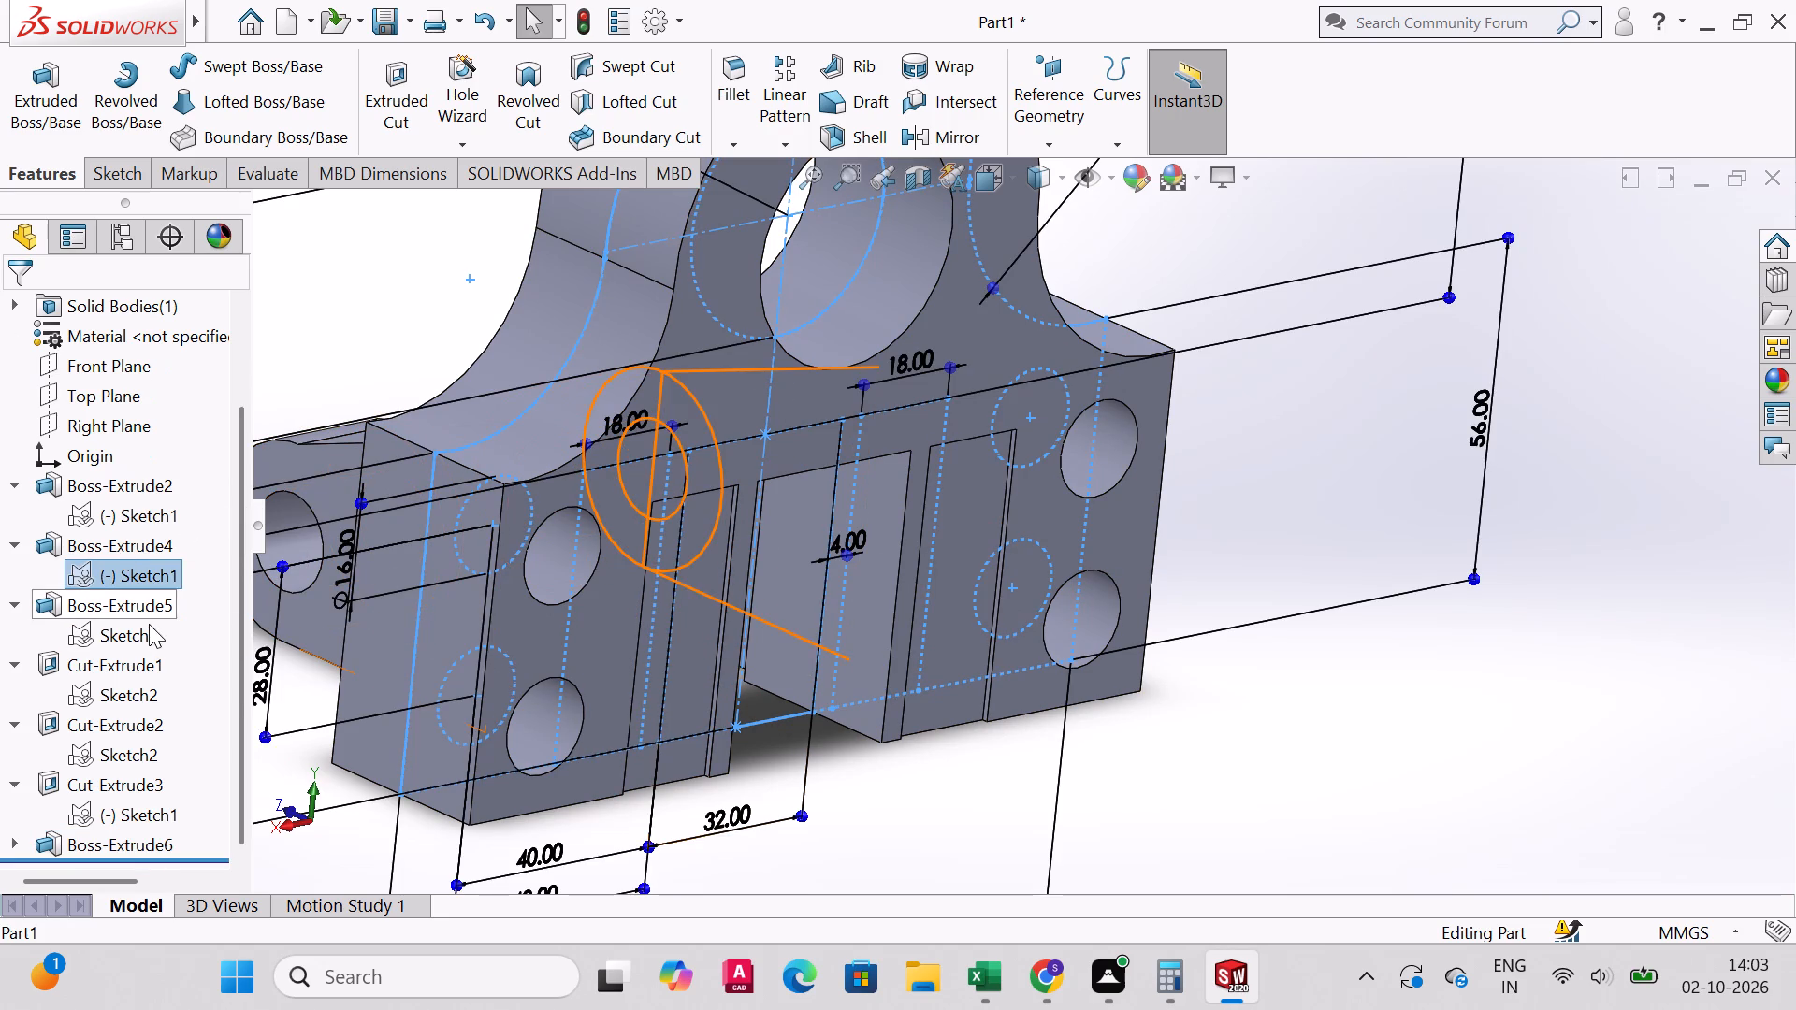
left_click(142, 846)
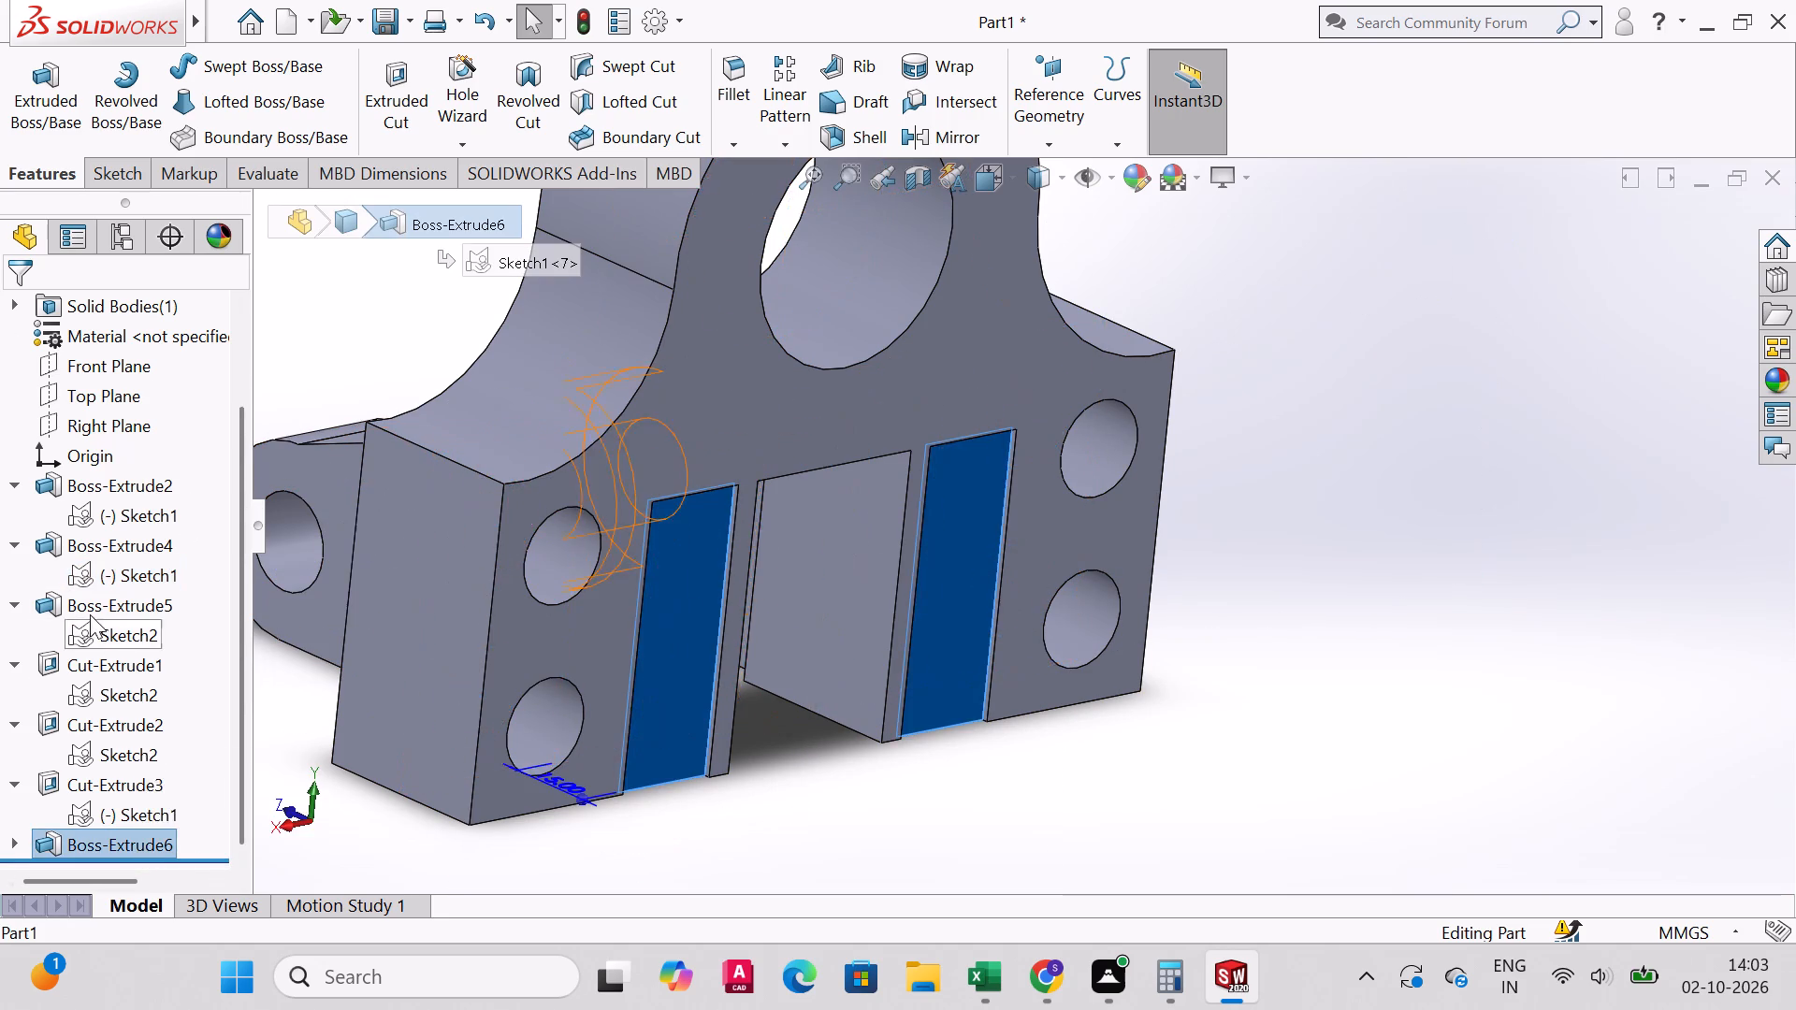
scroll(90, 609, "up", 2)
scroll(103, 599, "down", 2)
scroll(103, 599, "up", 4)
scroll(103, 599, "down", 14)
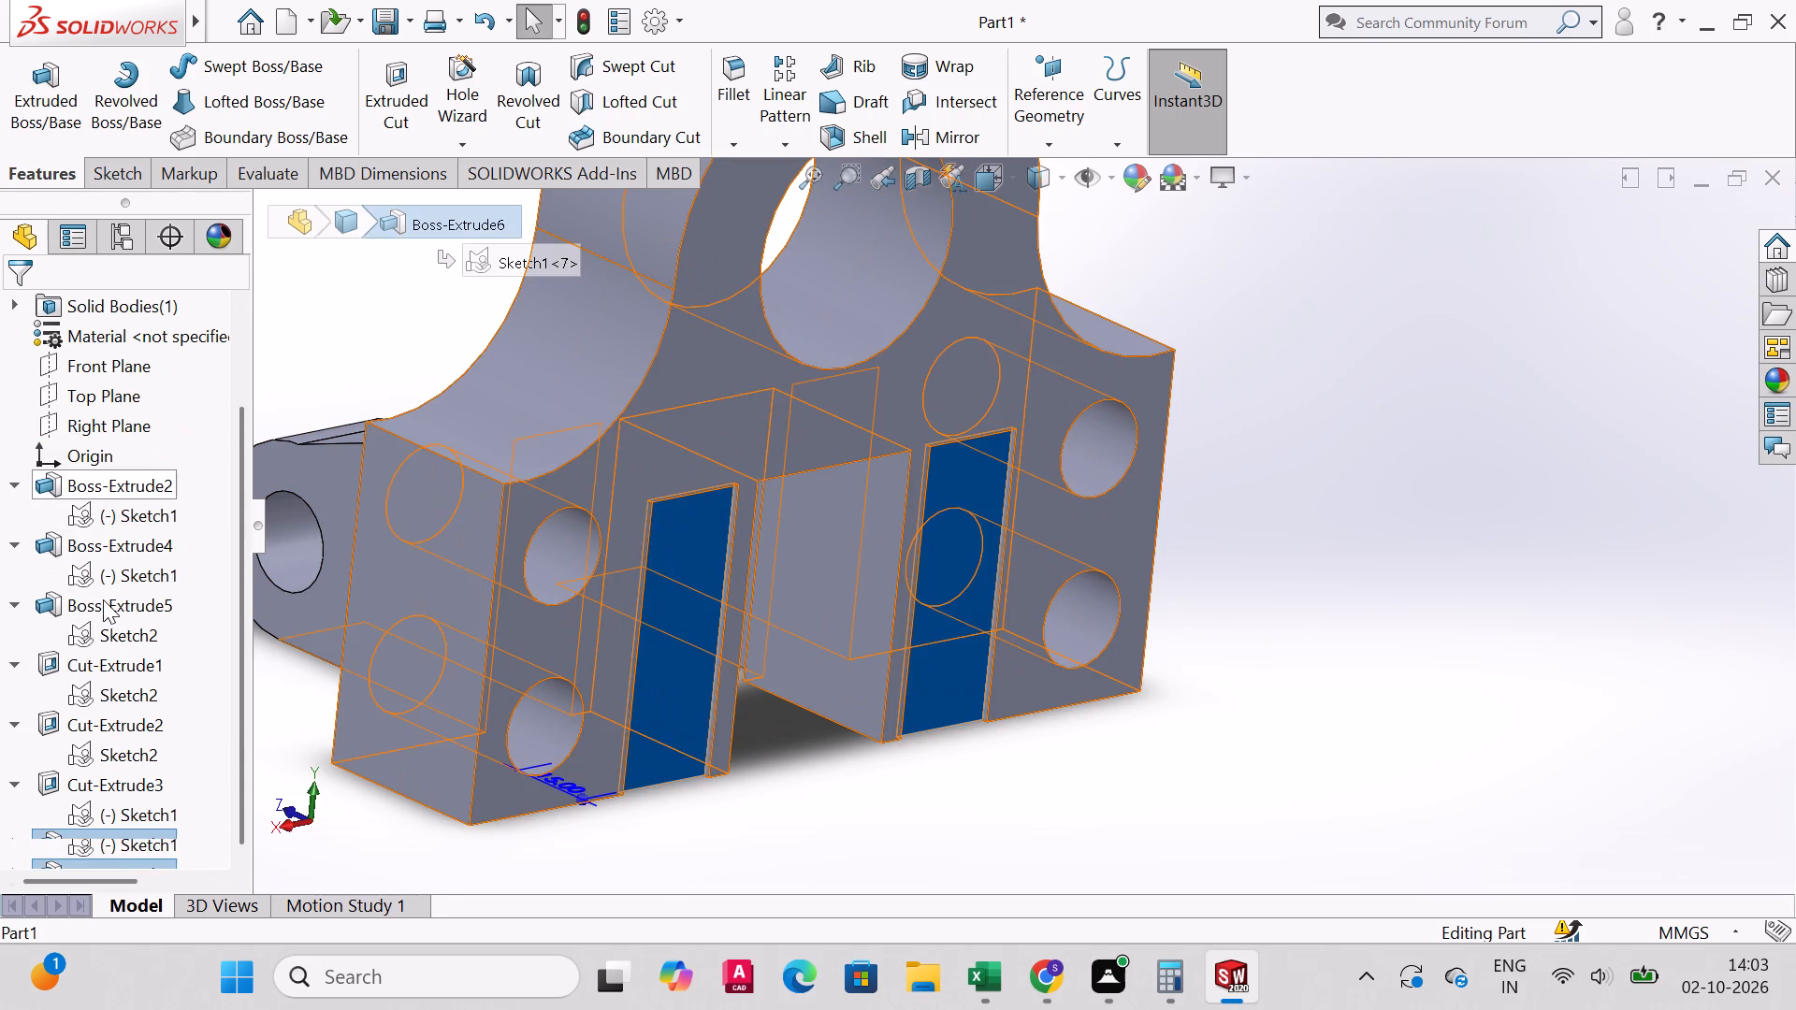
left_click(10, 843)
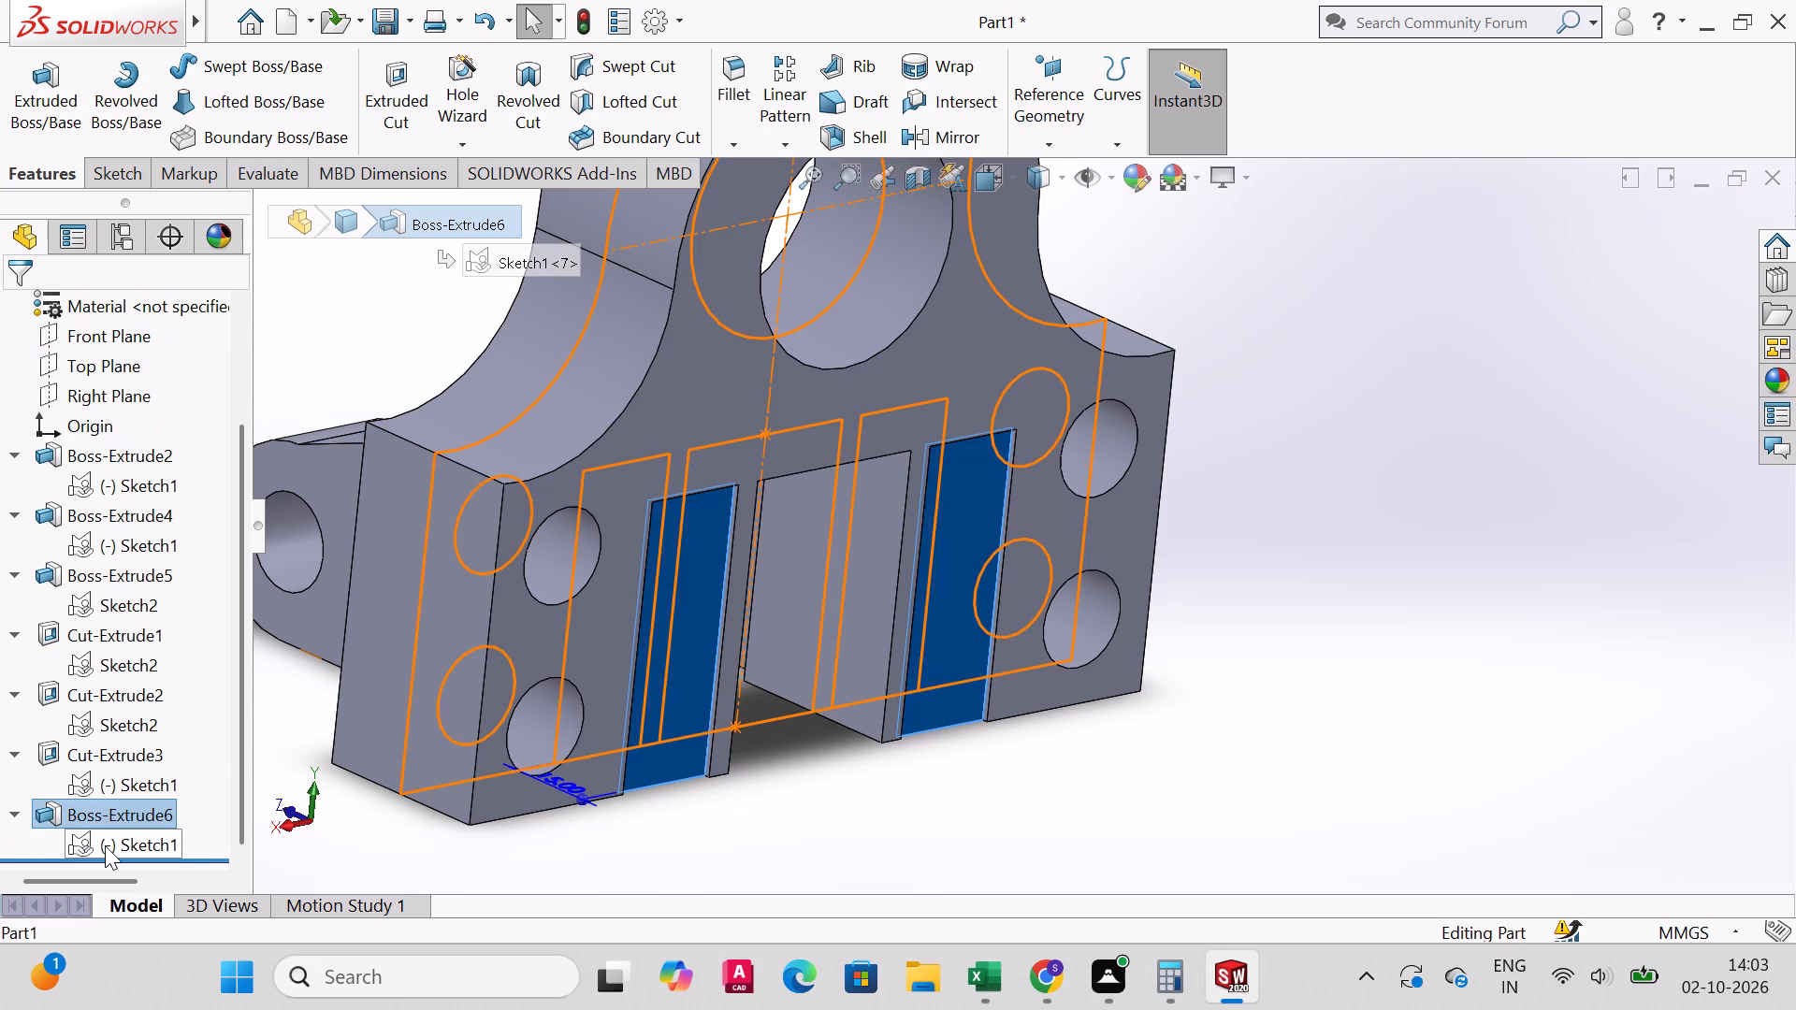
left_click(105, 845)
Set the Blind depth of Boss-Extrude6, which fills the plate's two recesses, to 16 mm, flush with the plate's flat face.
left_click(686, 628)
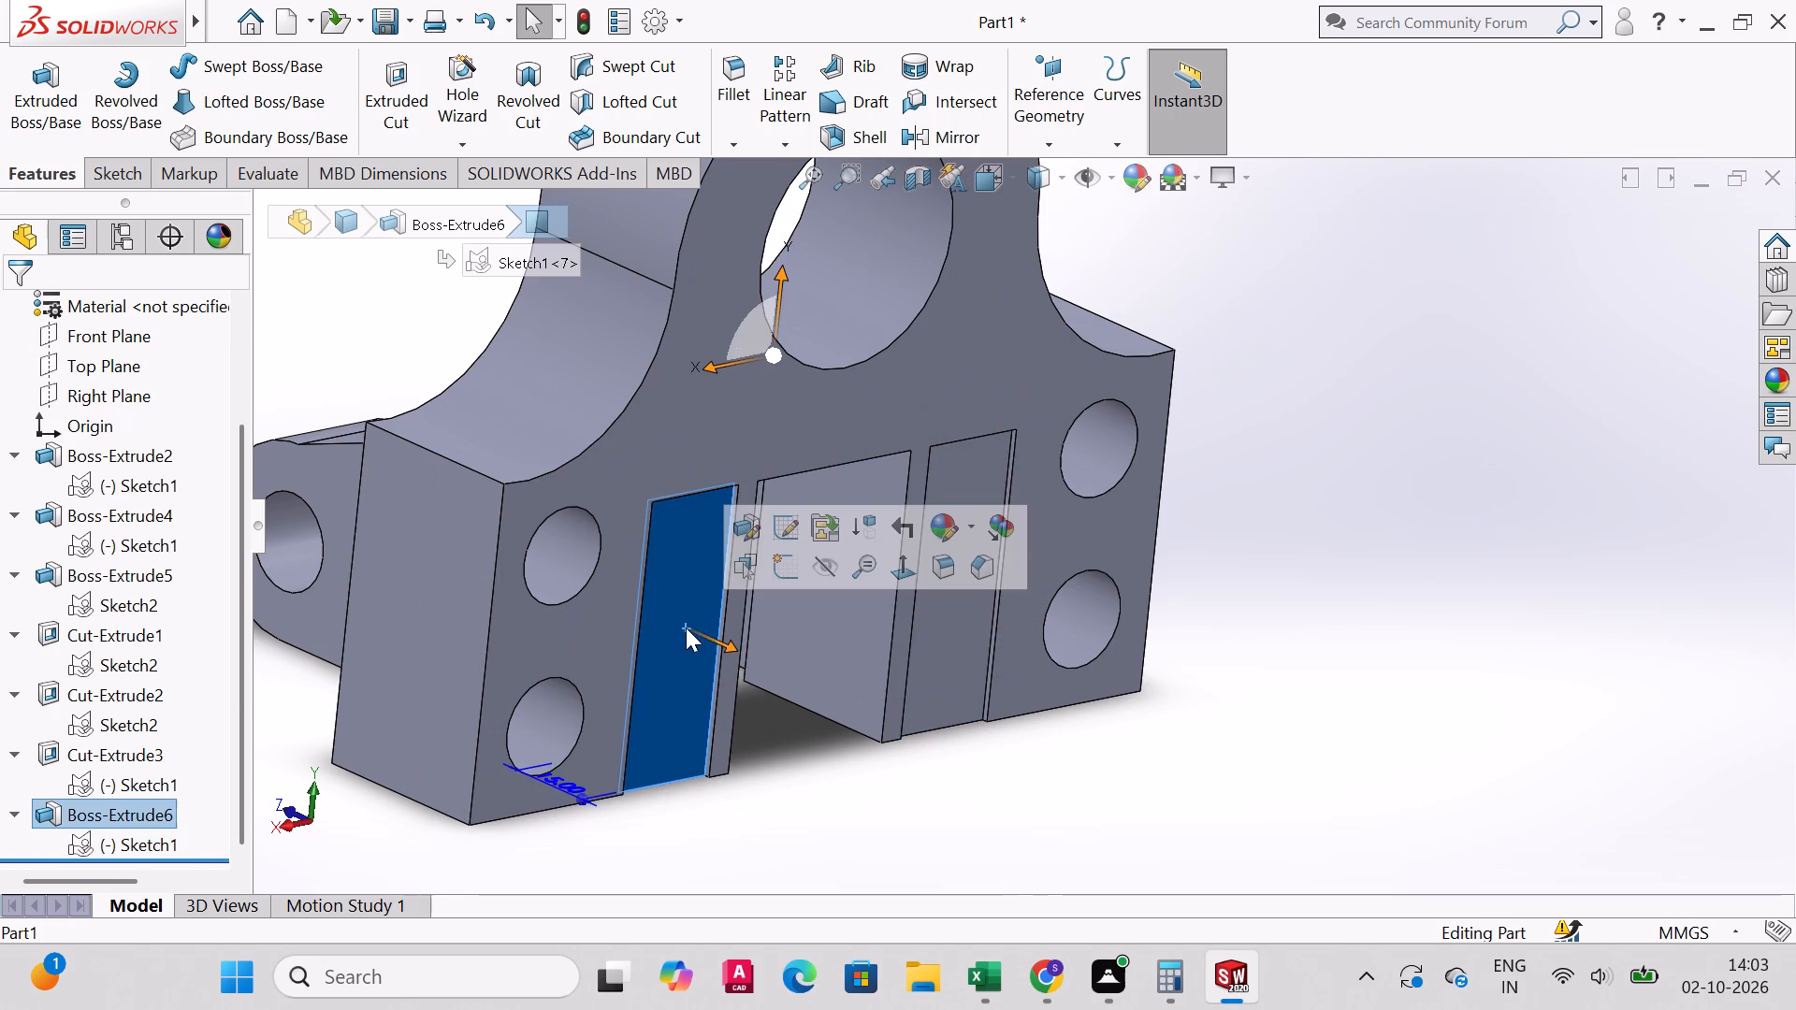
left_click_drag(686, 624, 702, 642)
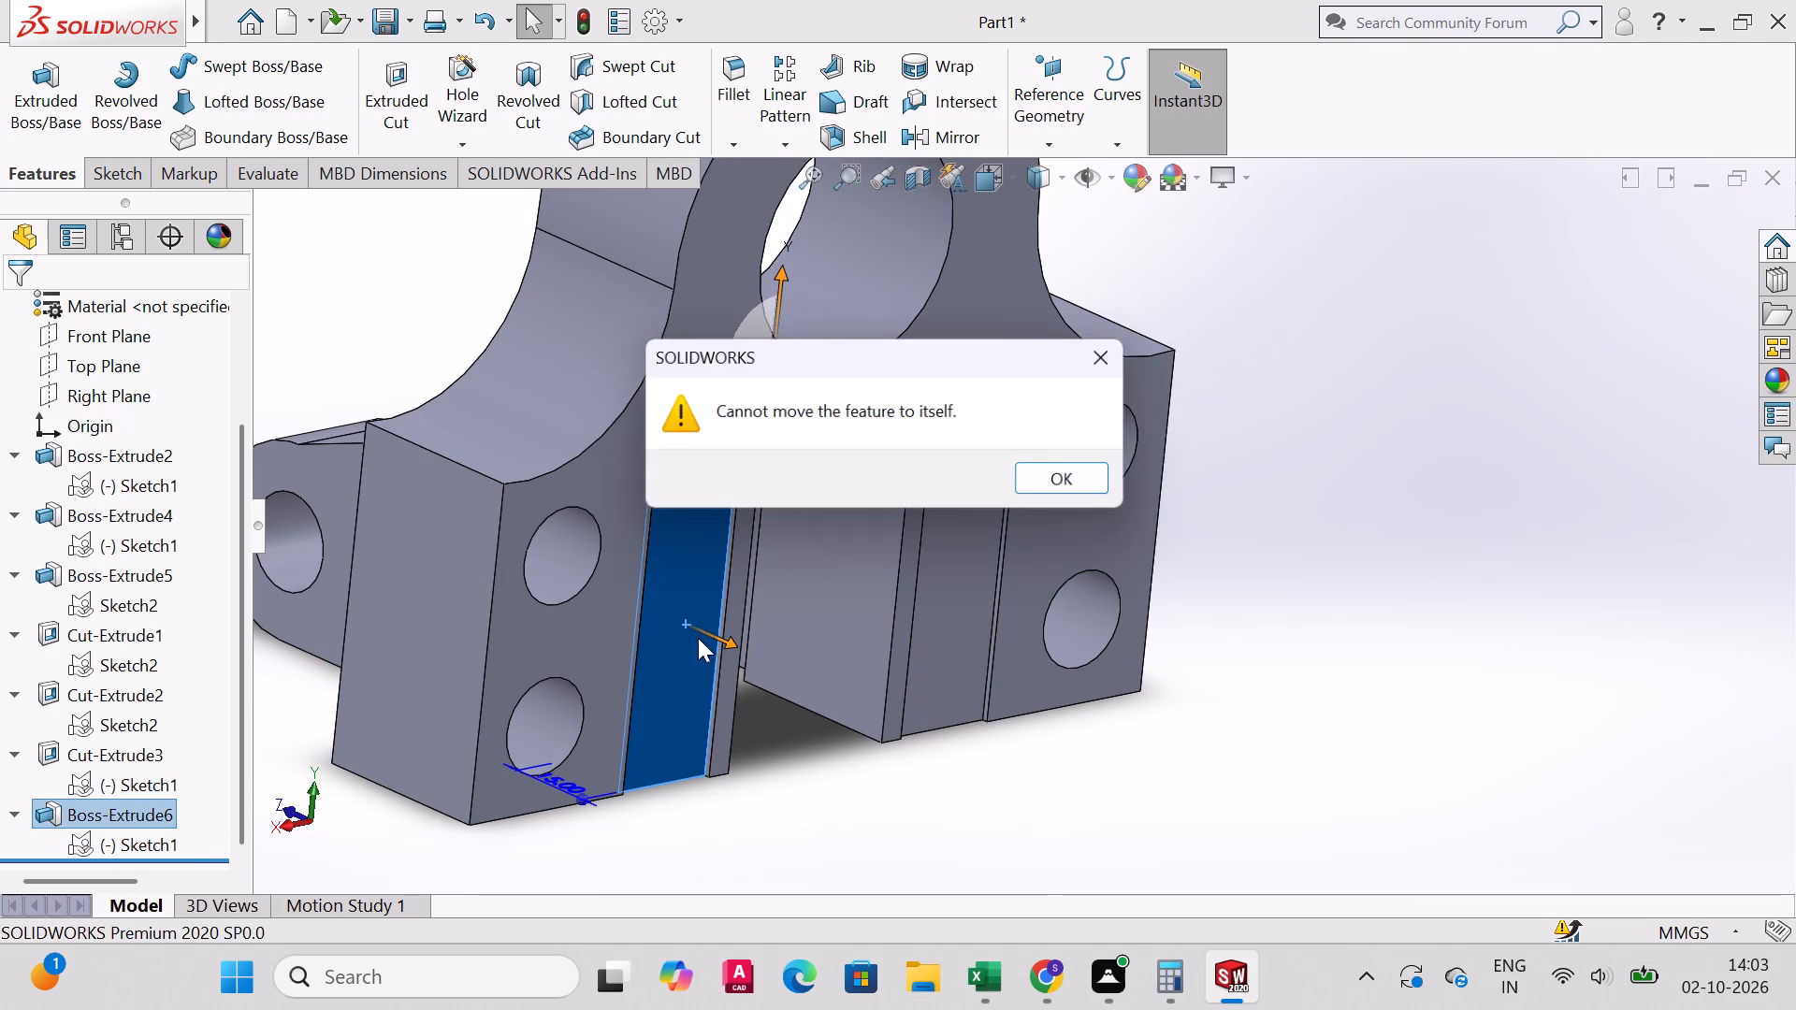
left_click(1055, 484)
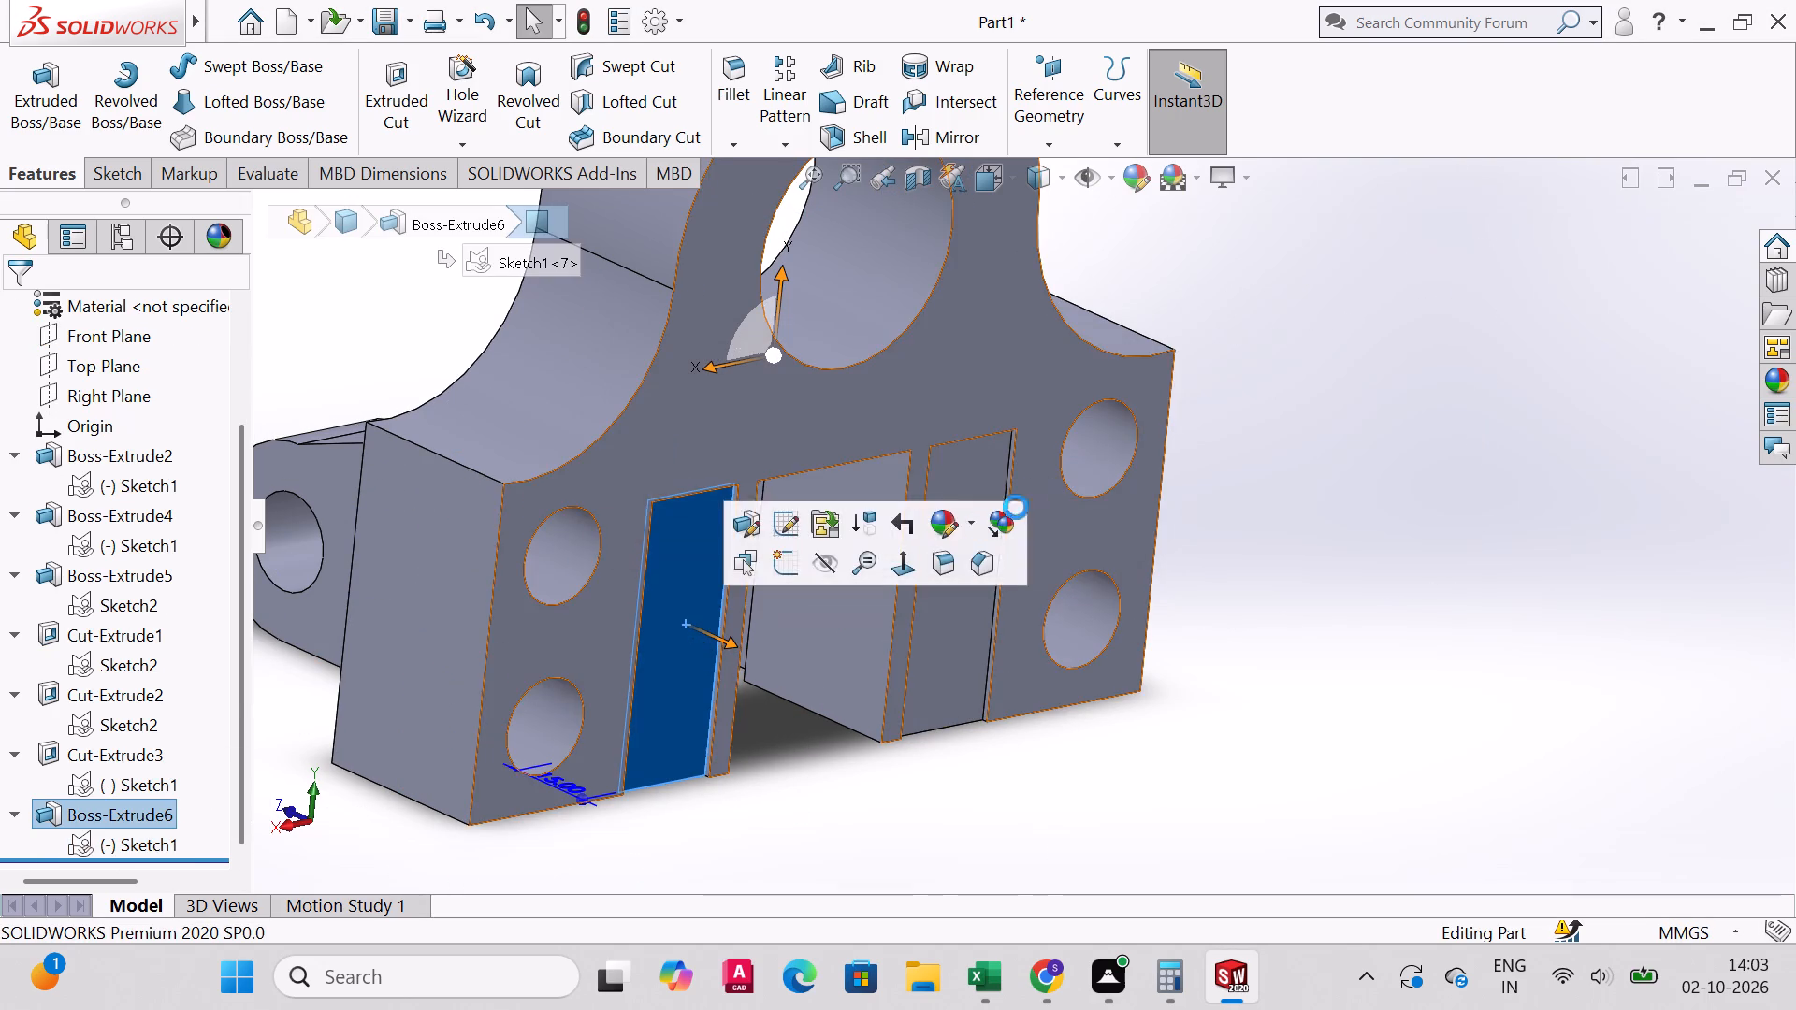
left_click(749, 525)
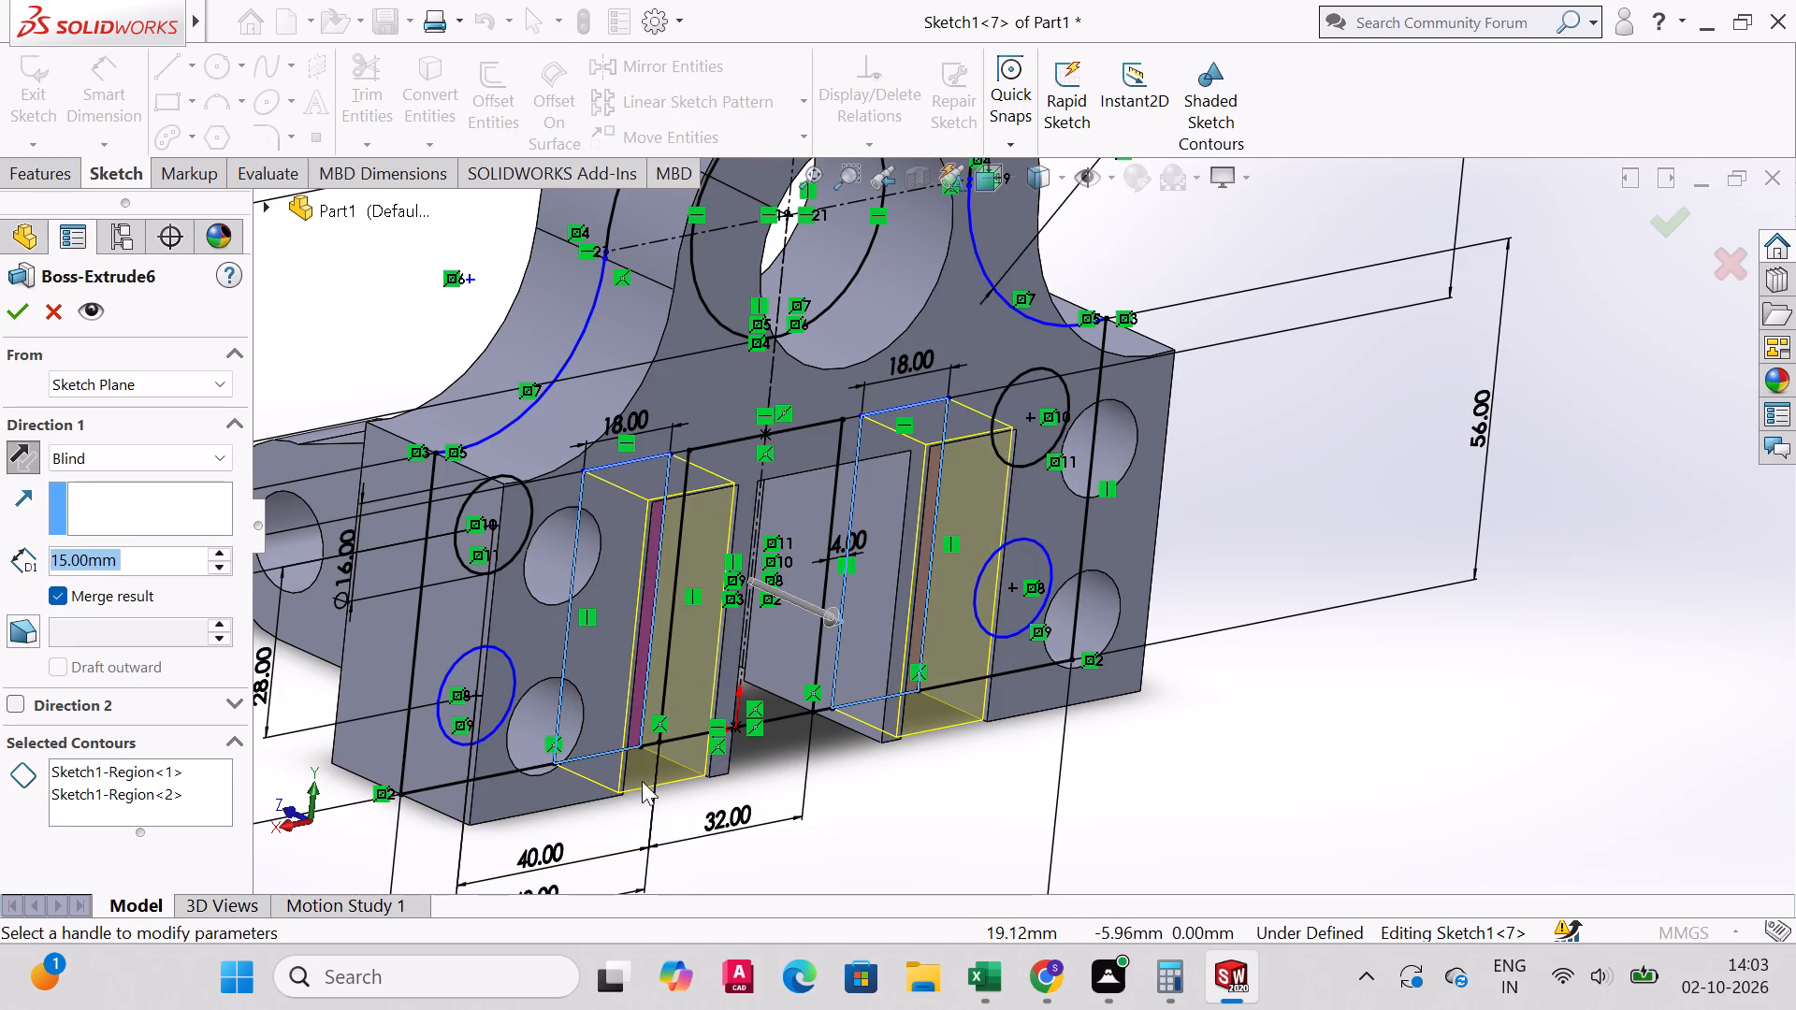
scroll(651, 771, "up", 2)
scroll(652, 772, "down", 5)
scroll(629, 714, "up", 2)
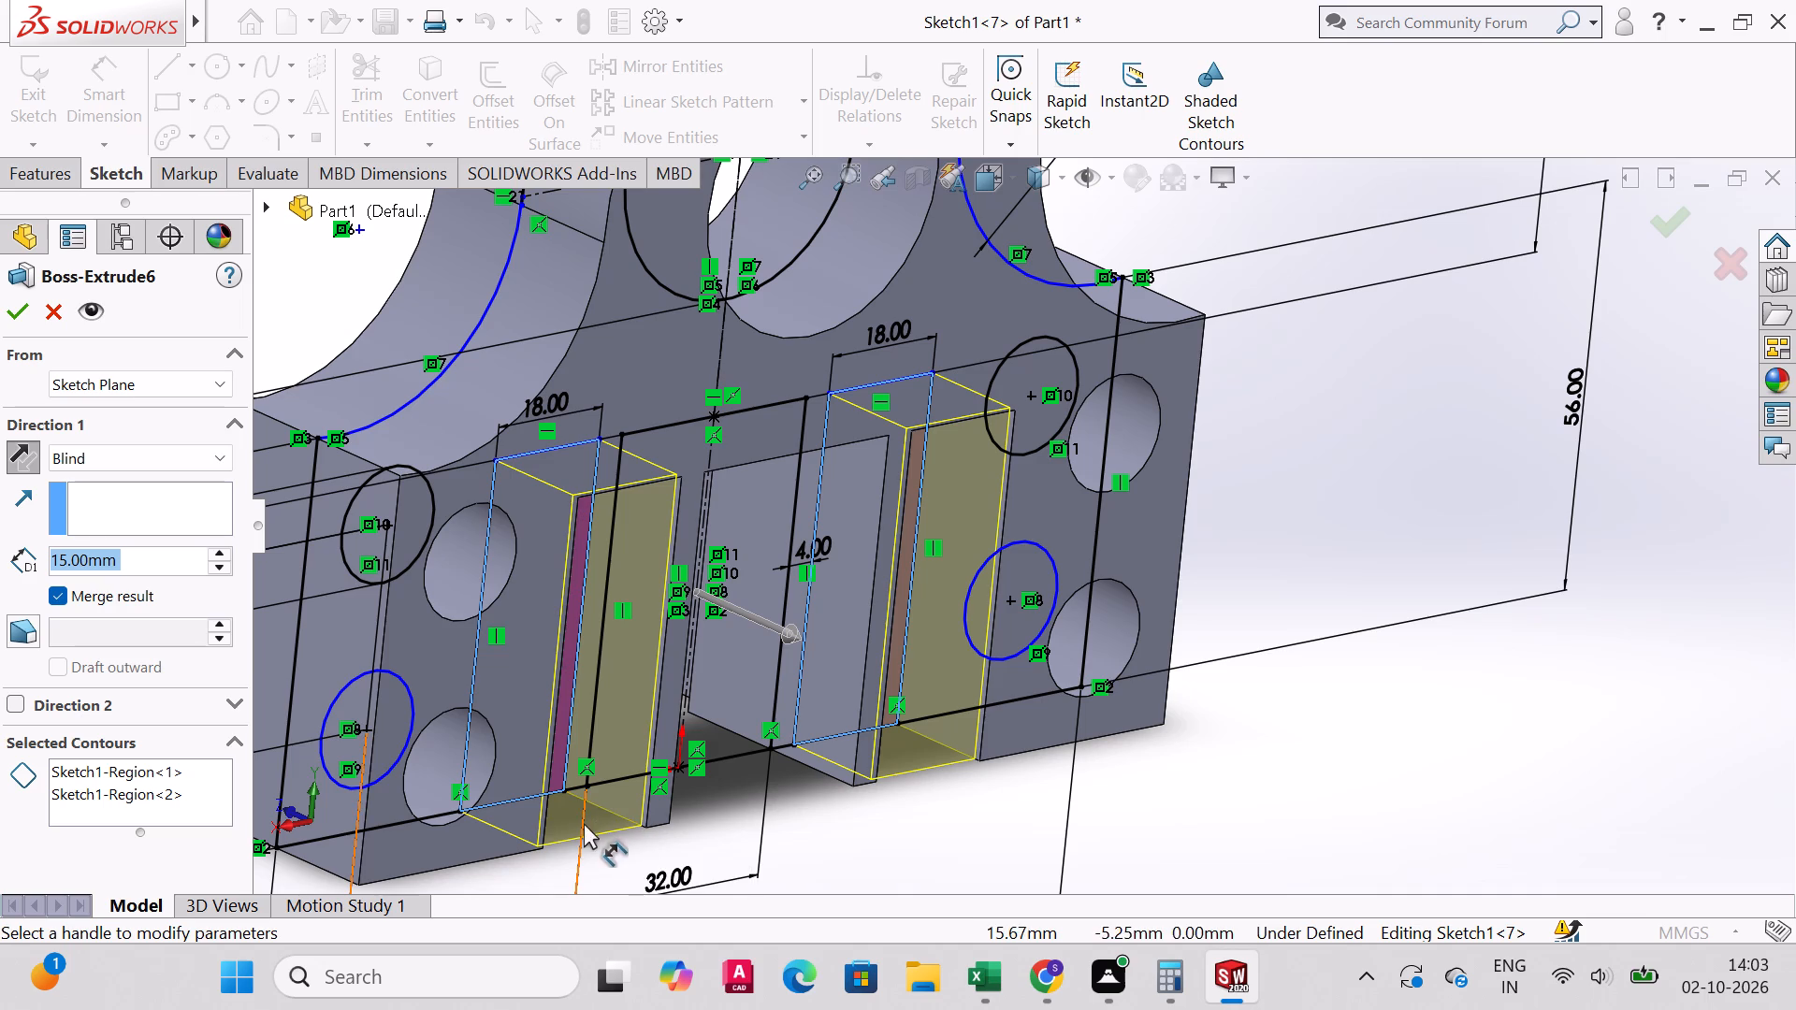
left_click(614, 697)
left_click(608, 600)
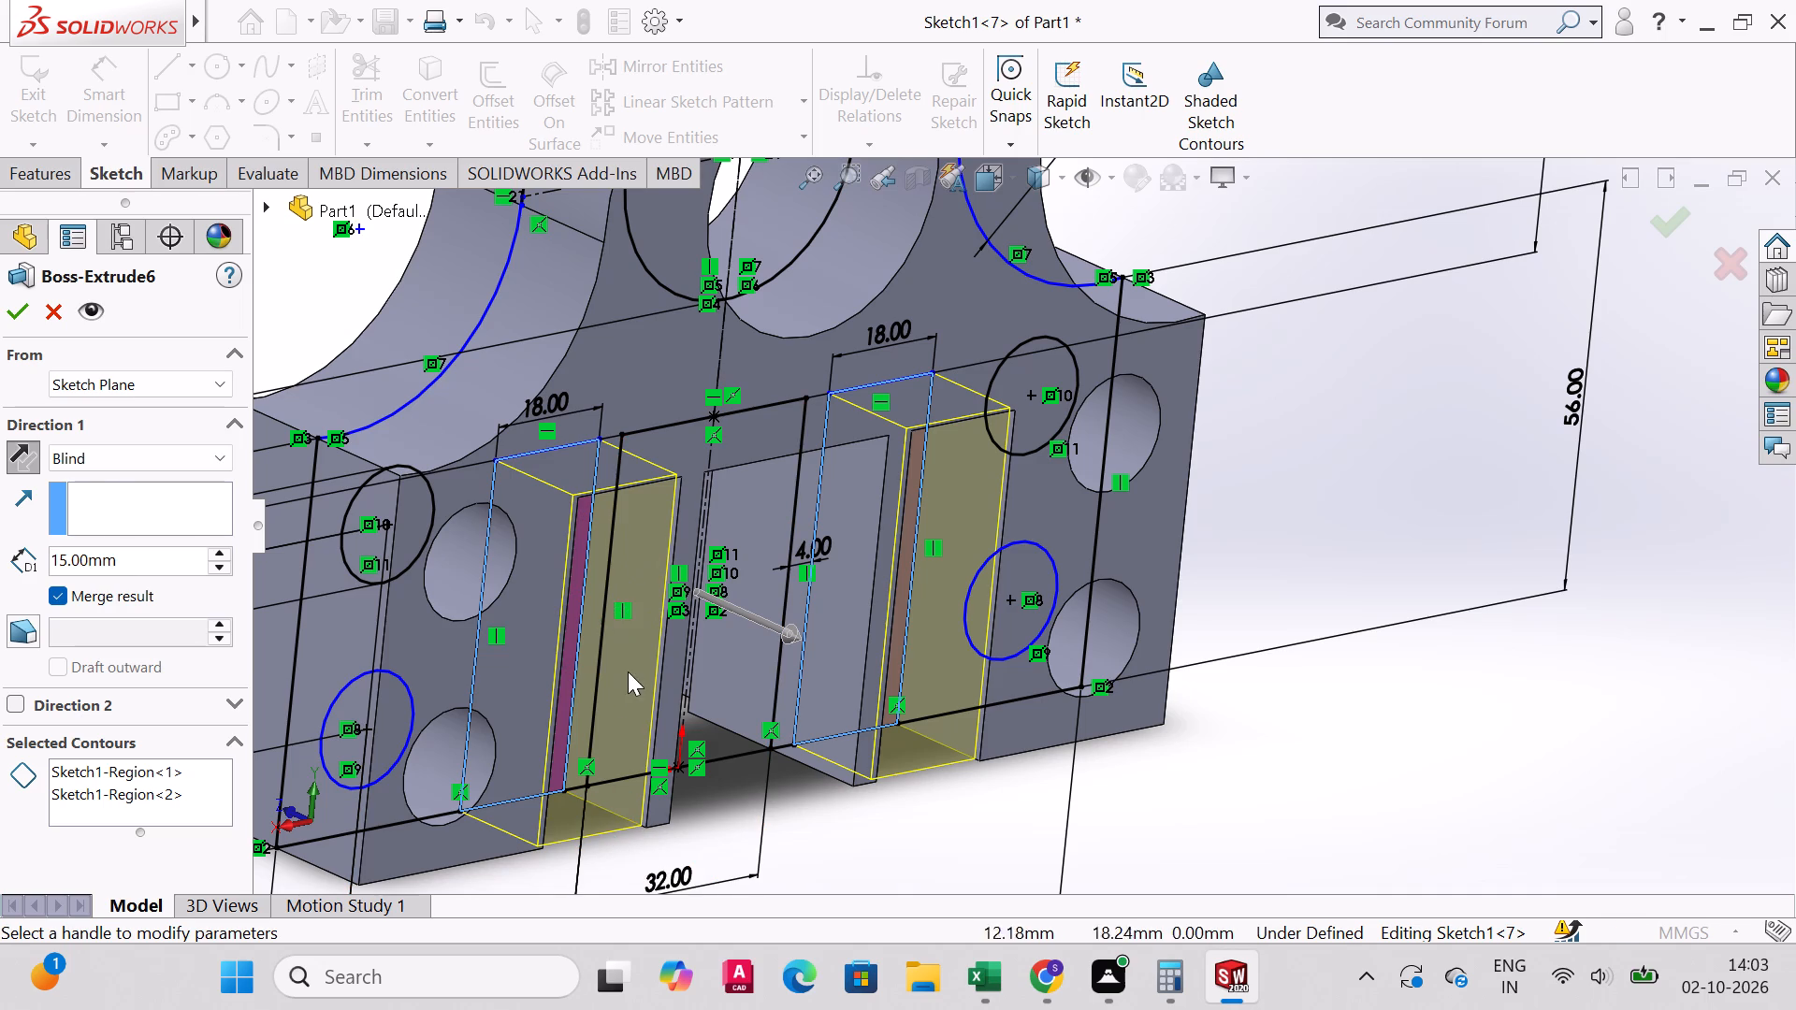
left_click(578, 675)
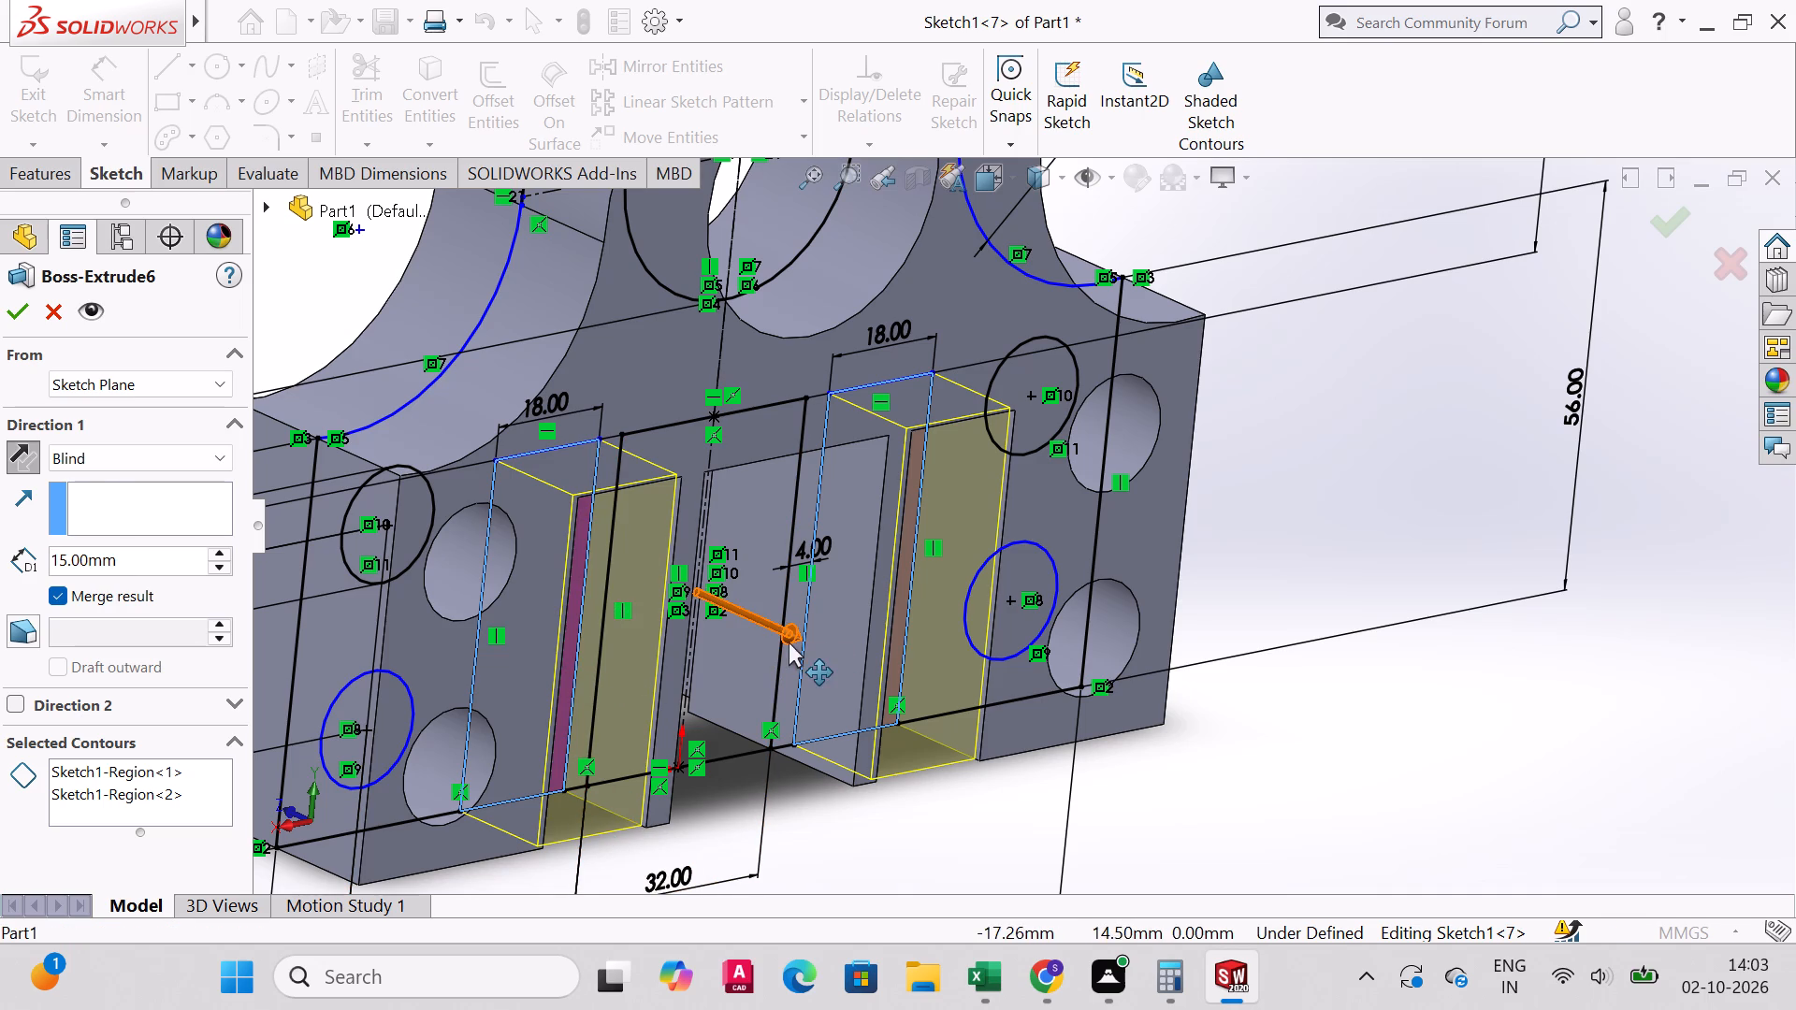
left_click_drag(789, 634, 779, 615)
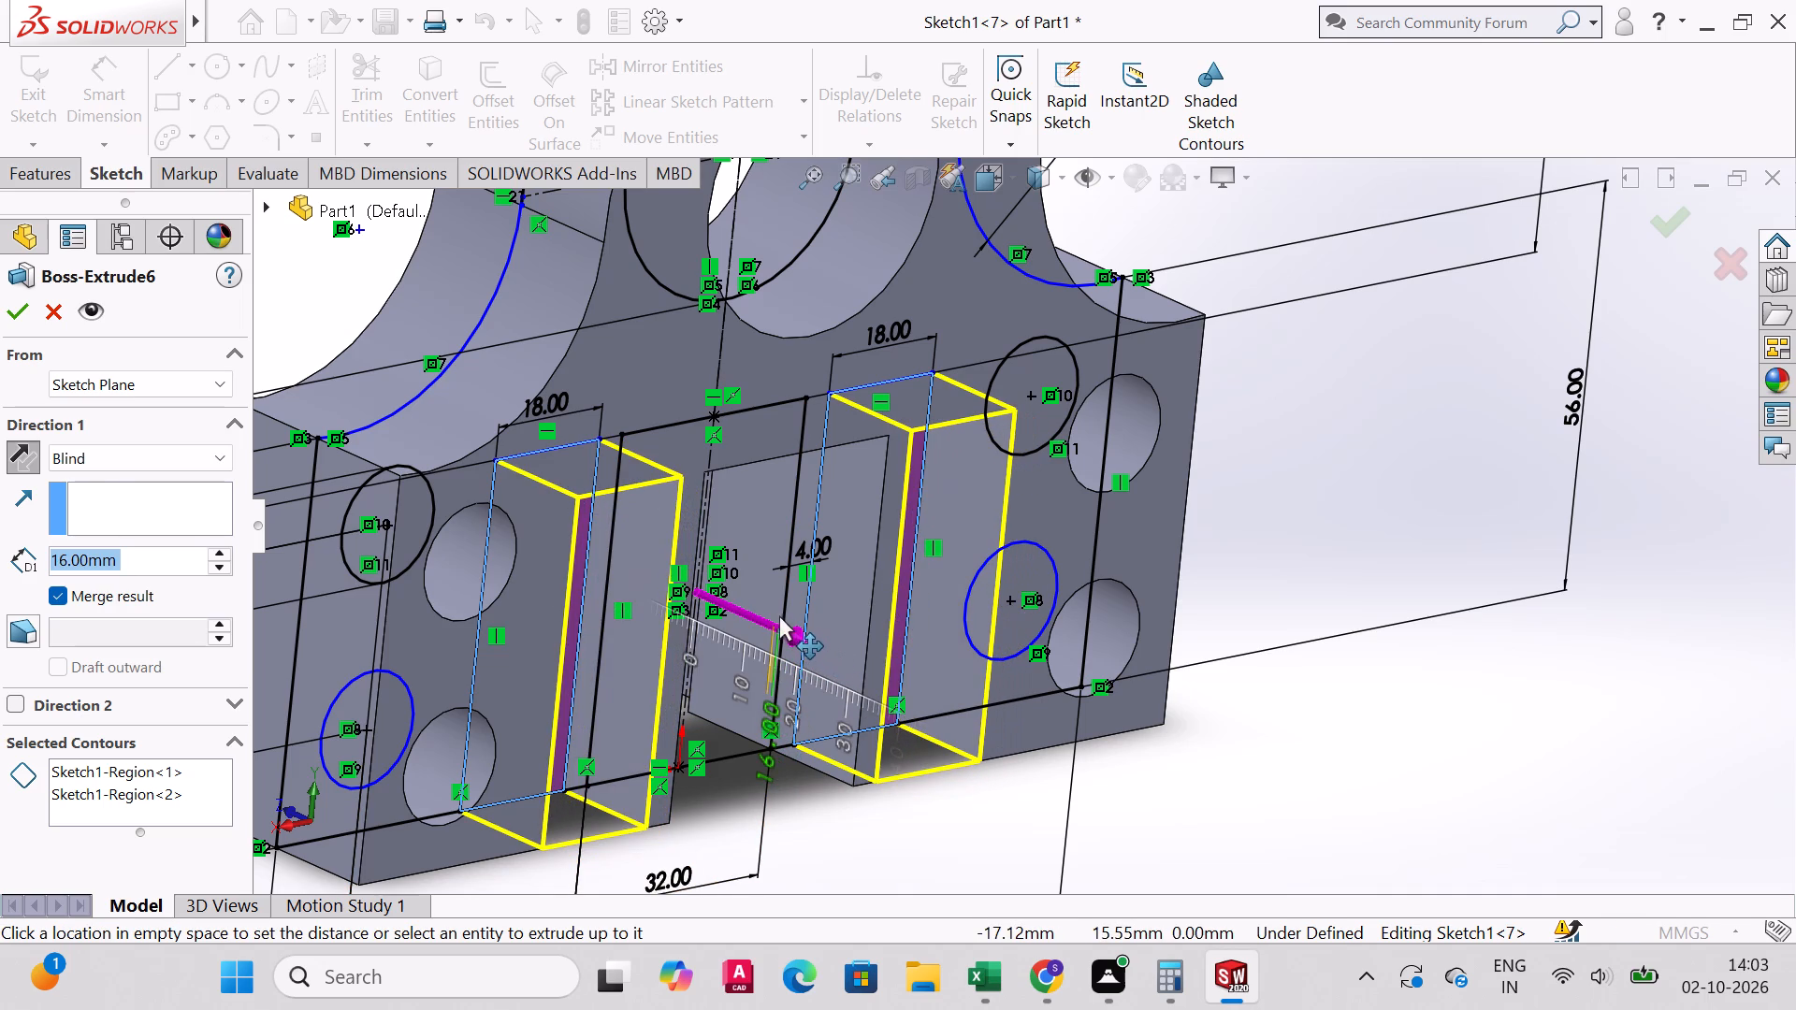
left_click_drag(779, 615, 777, 614)
left_click_drag(777, 614, 775, 609)
left_click_drag(775, 609, 781, 613)
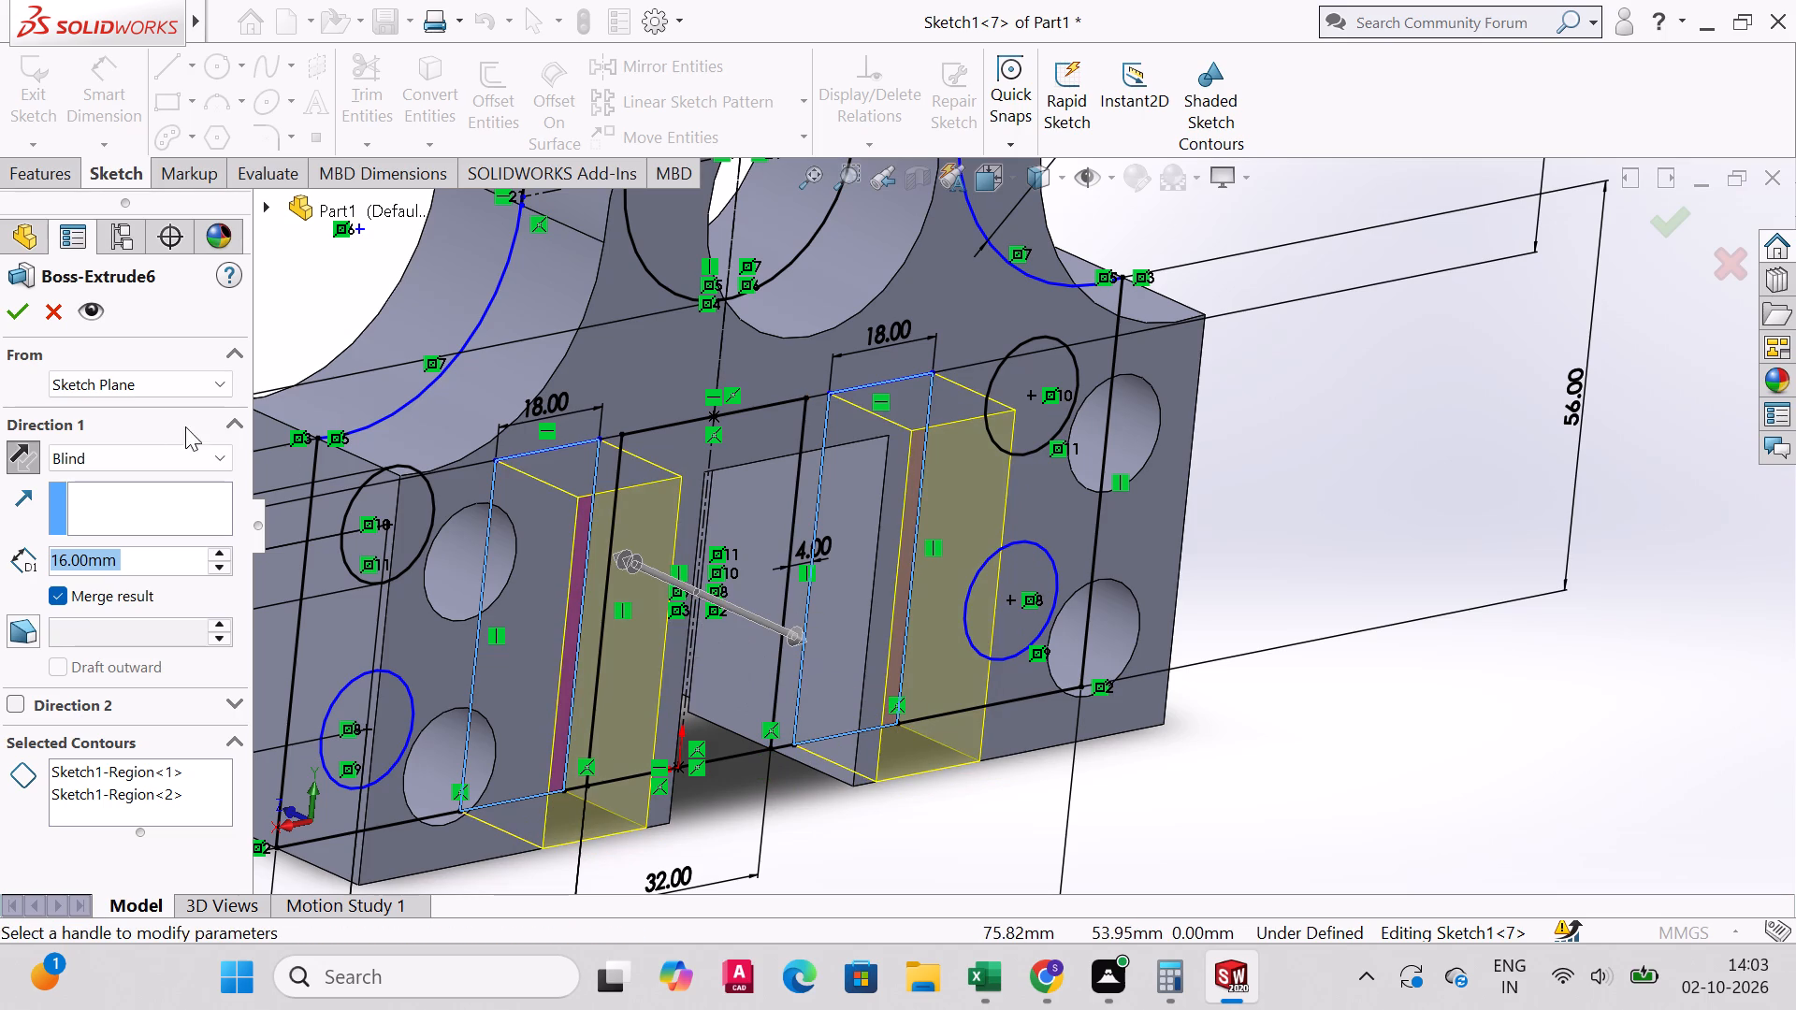
left_click(15, 310)
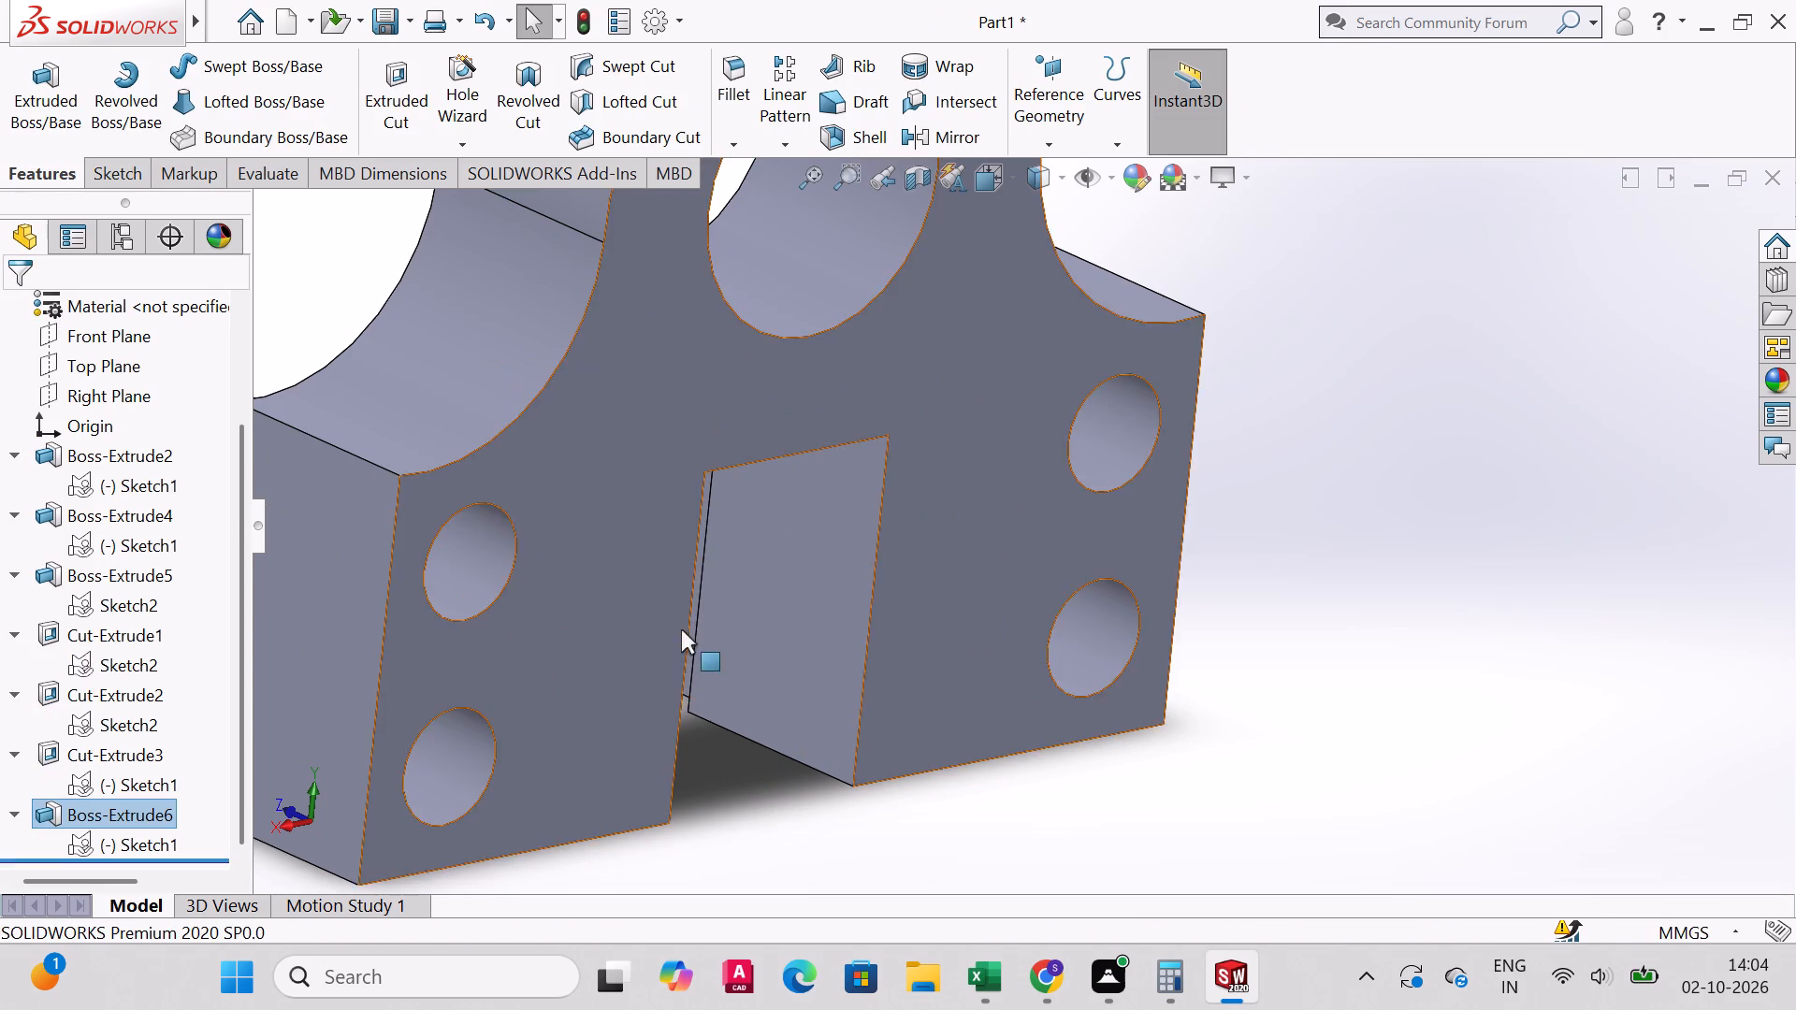
Examine the plate's flat face and the two bored lugs from several sides.
middle_click_drag(681, 626, 945, 683)
scroll(934, 493, "down", 4)
scroll(737, 568, "up", 9)
middle_click_drag(761, 587, 762, 746)
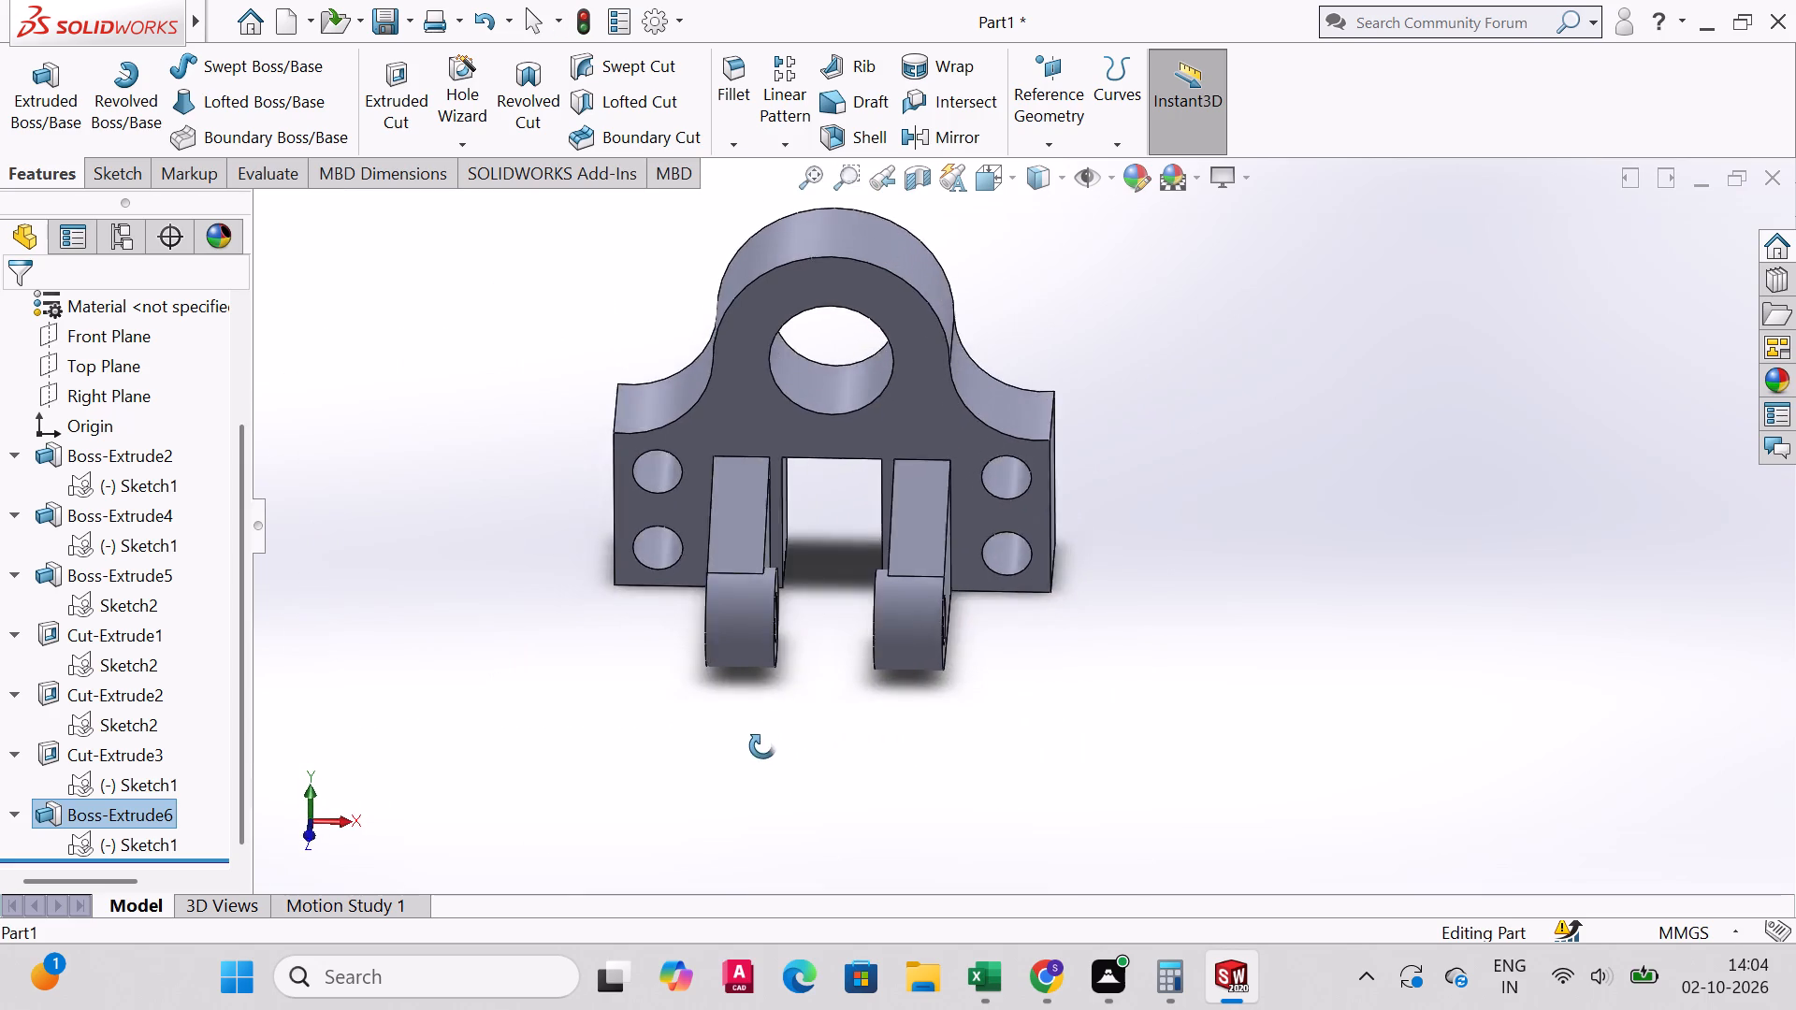
middle_click_drag(762, 746, 828, 787)
middle_click(828, 787)
scroll(817, 628, "up", 2)
scroll(817, 628, "down", 4)
scroll(801, 636, "up", 1)
scroll(801, 636, "down", 2)
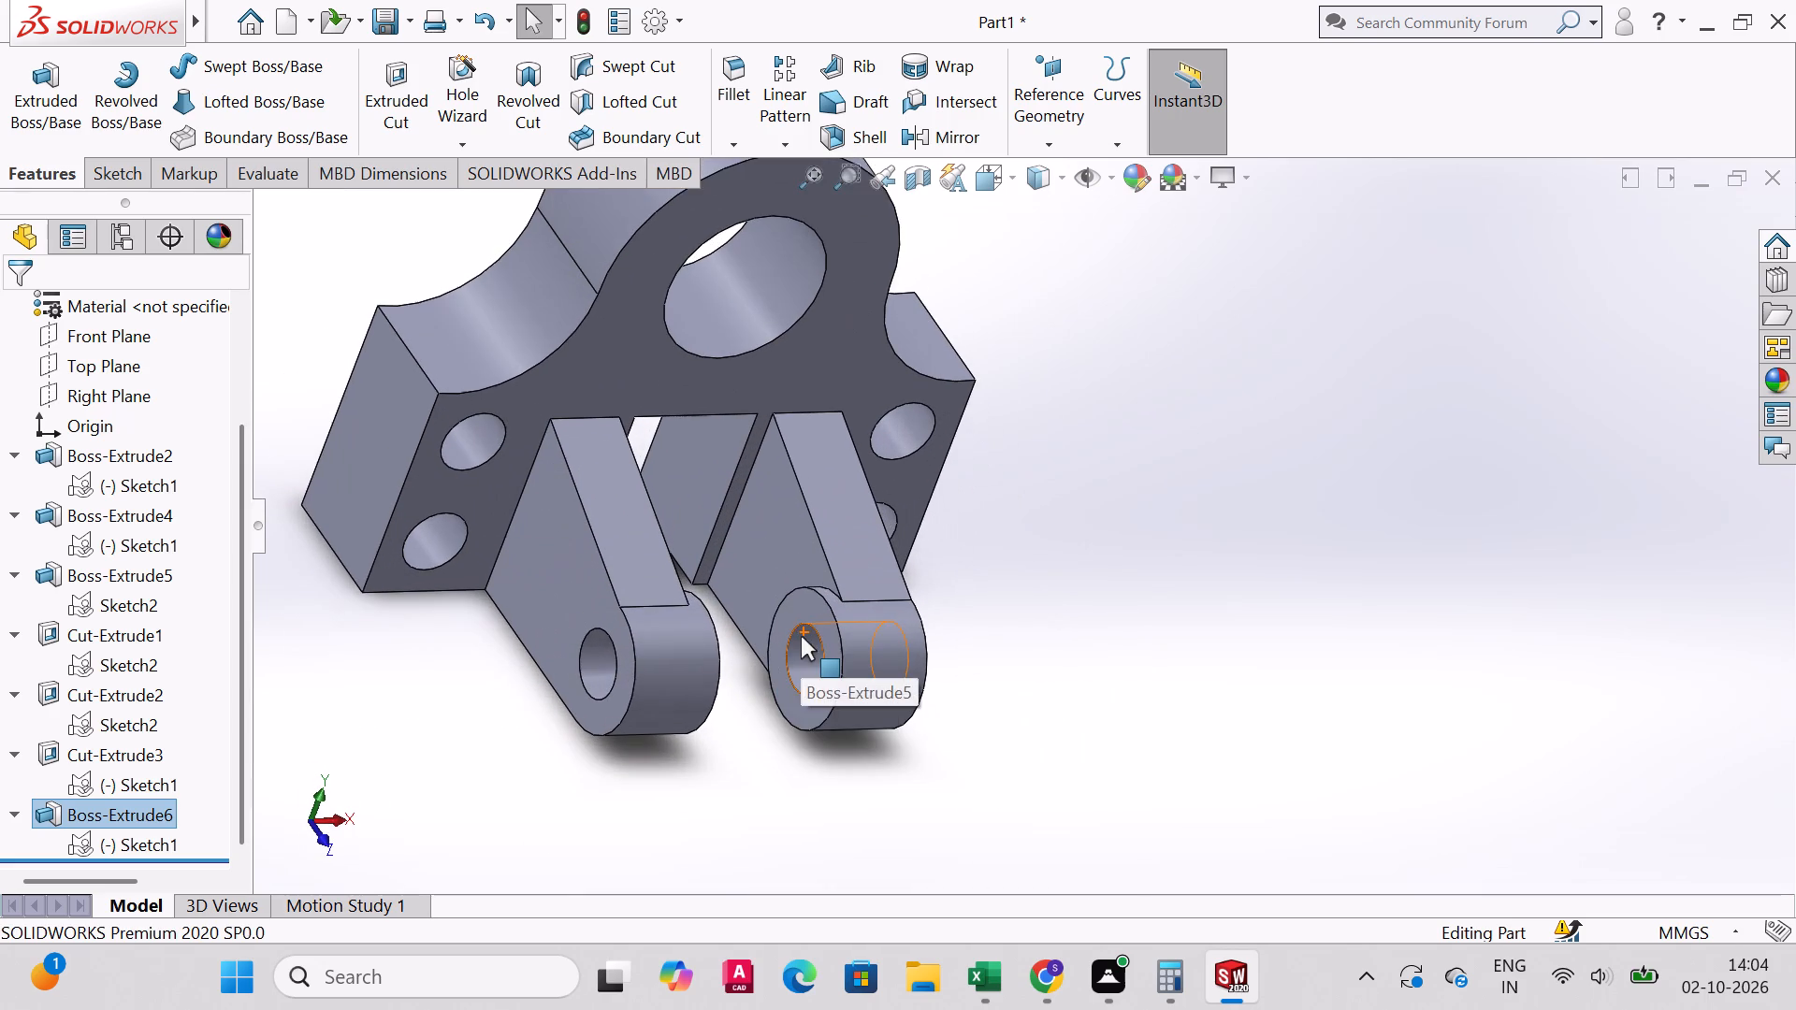
middle_click_drag(673, 699, 660, 654)
scroll(646, 663, "up", 1)
Examine the sketches behind Boss-Extrude4 and Boss-Extrude5 against the two lugs.
left_click(619, 658)
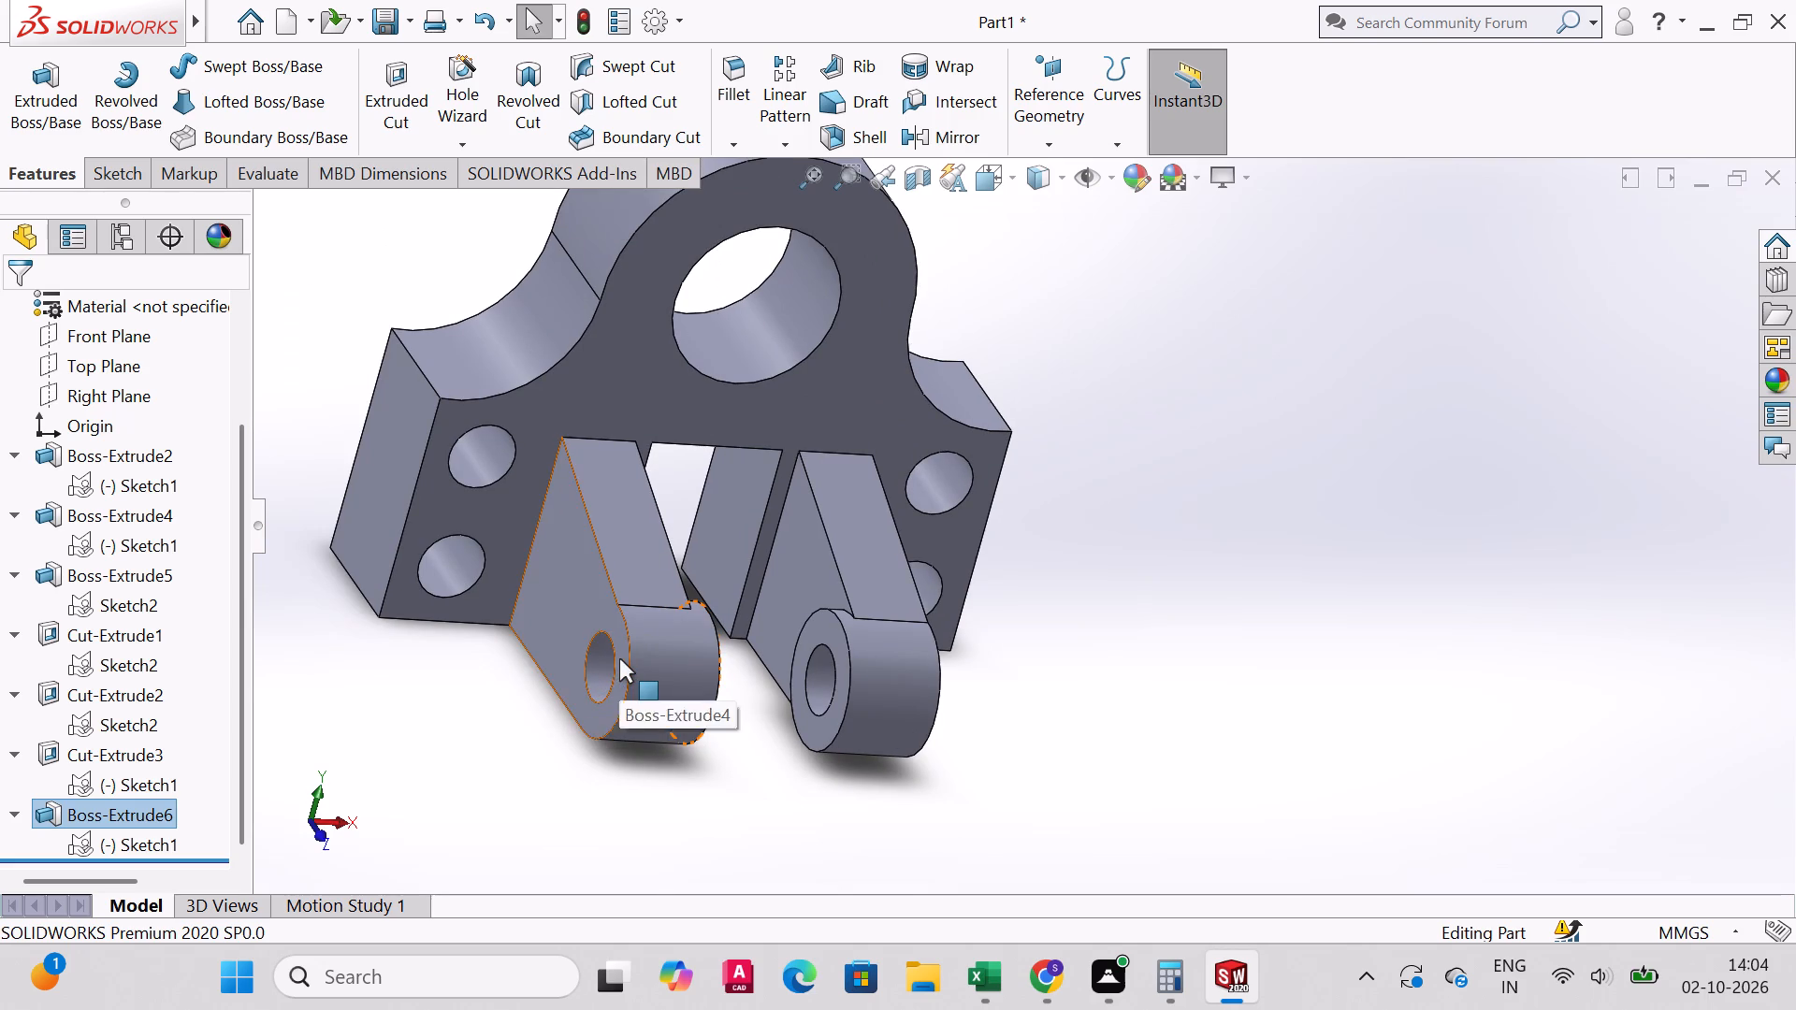
middle_click_drag(735, 709, 679, 688)
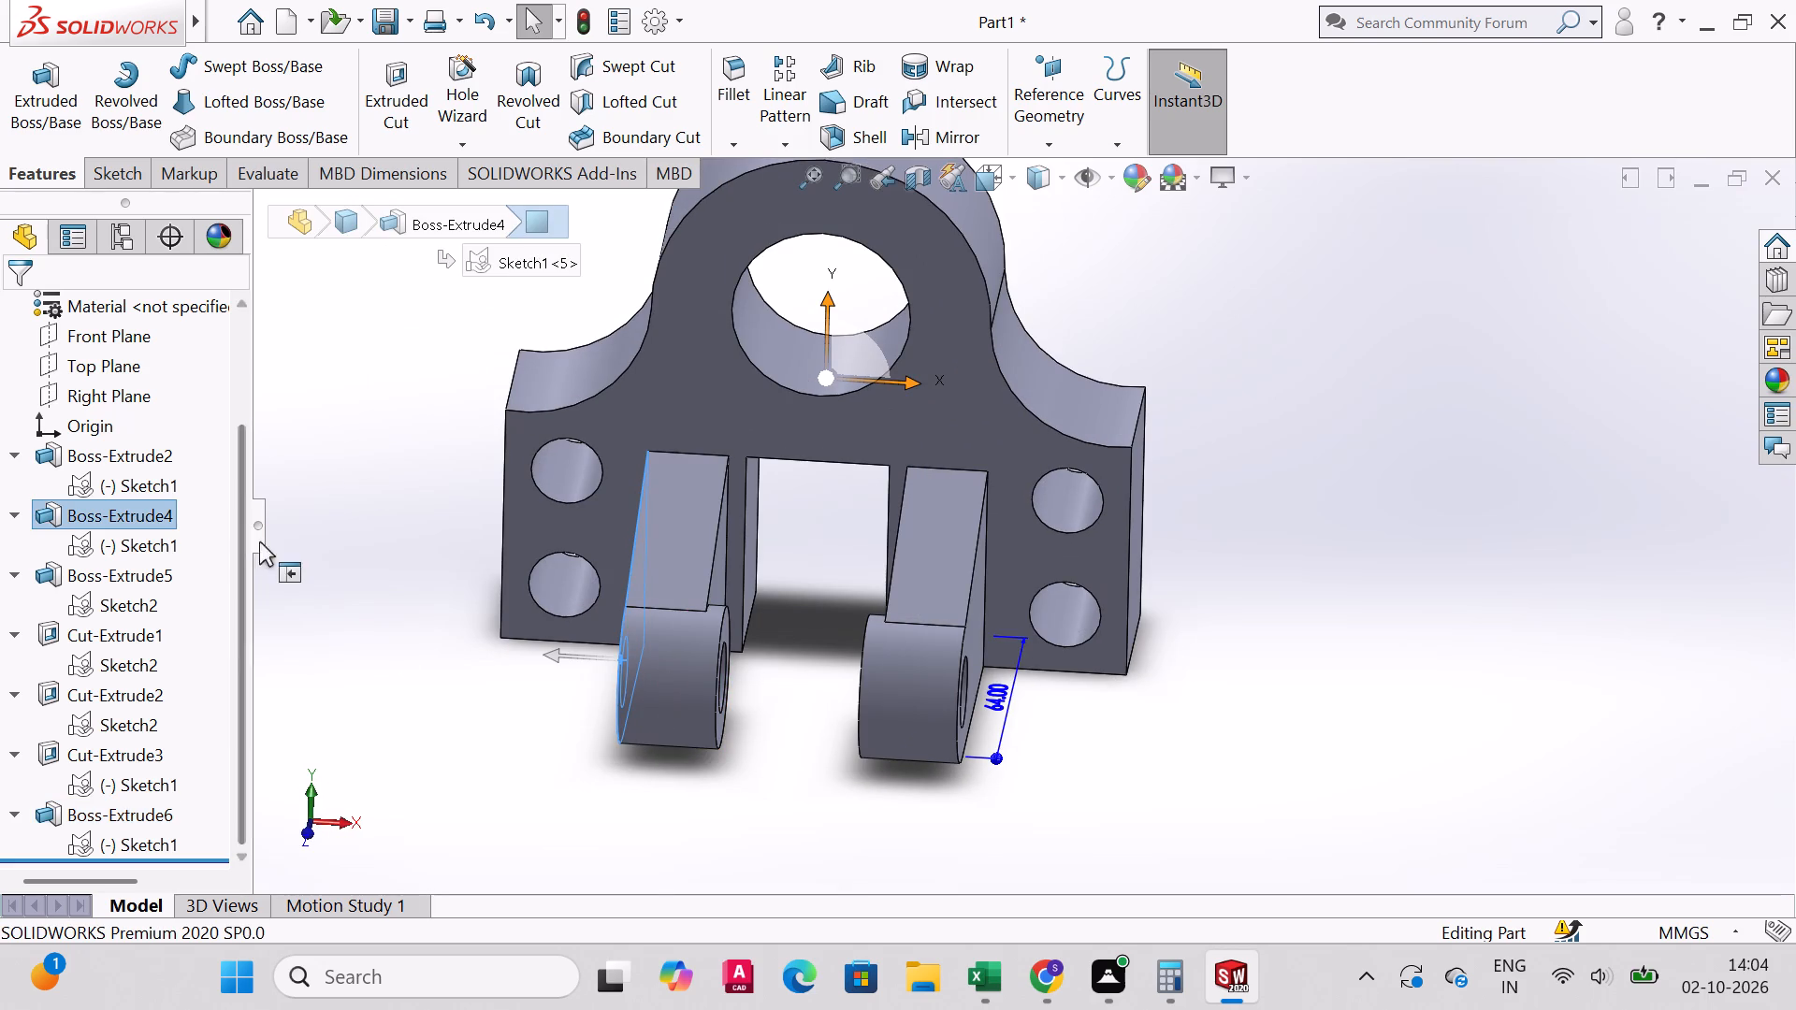
left_click(151, 552)
middle_click_drag(760, 703, 816, 669)
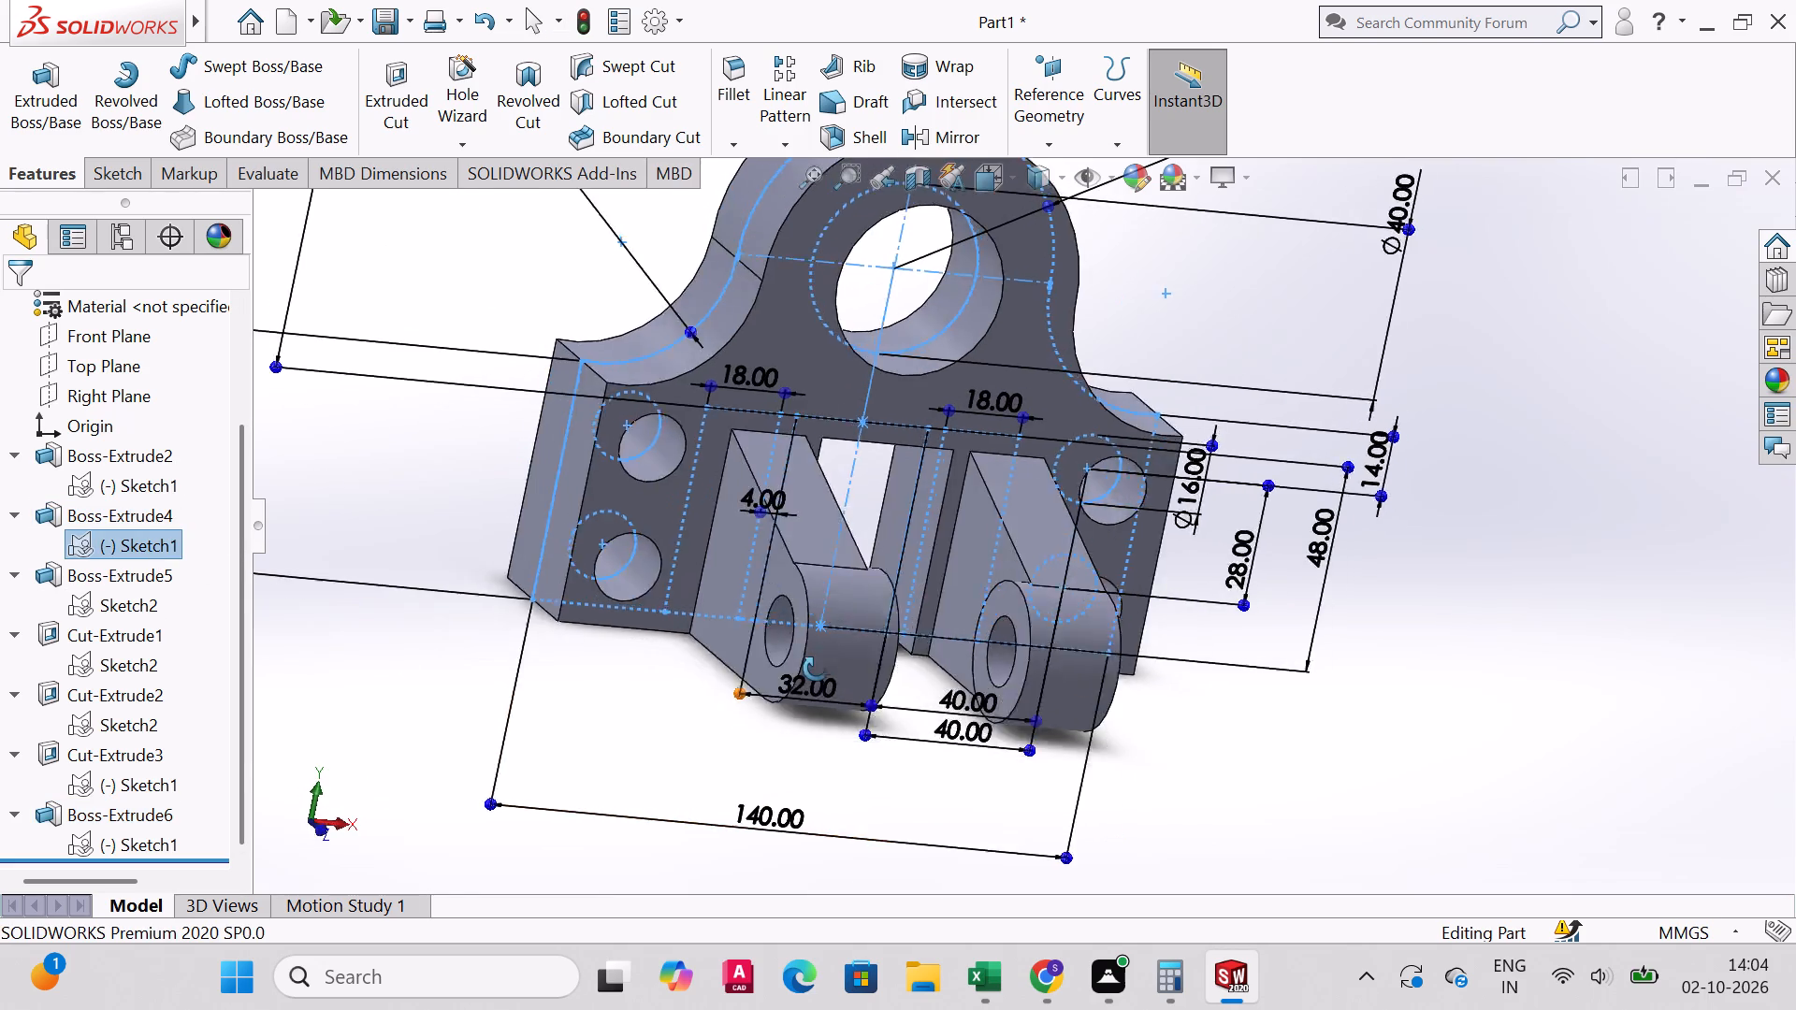
middle_click_drag(816, 669, 746, 660)
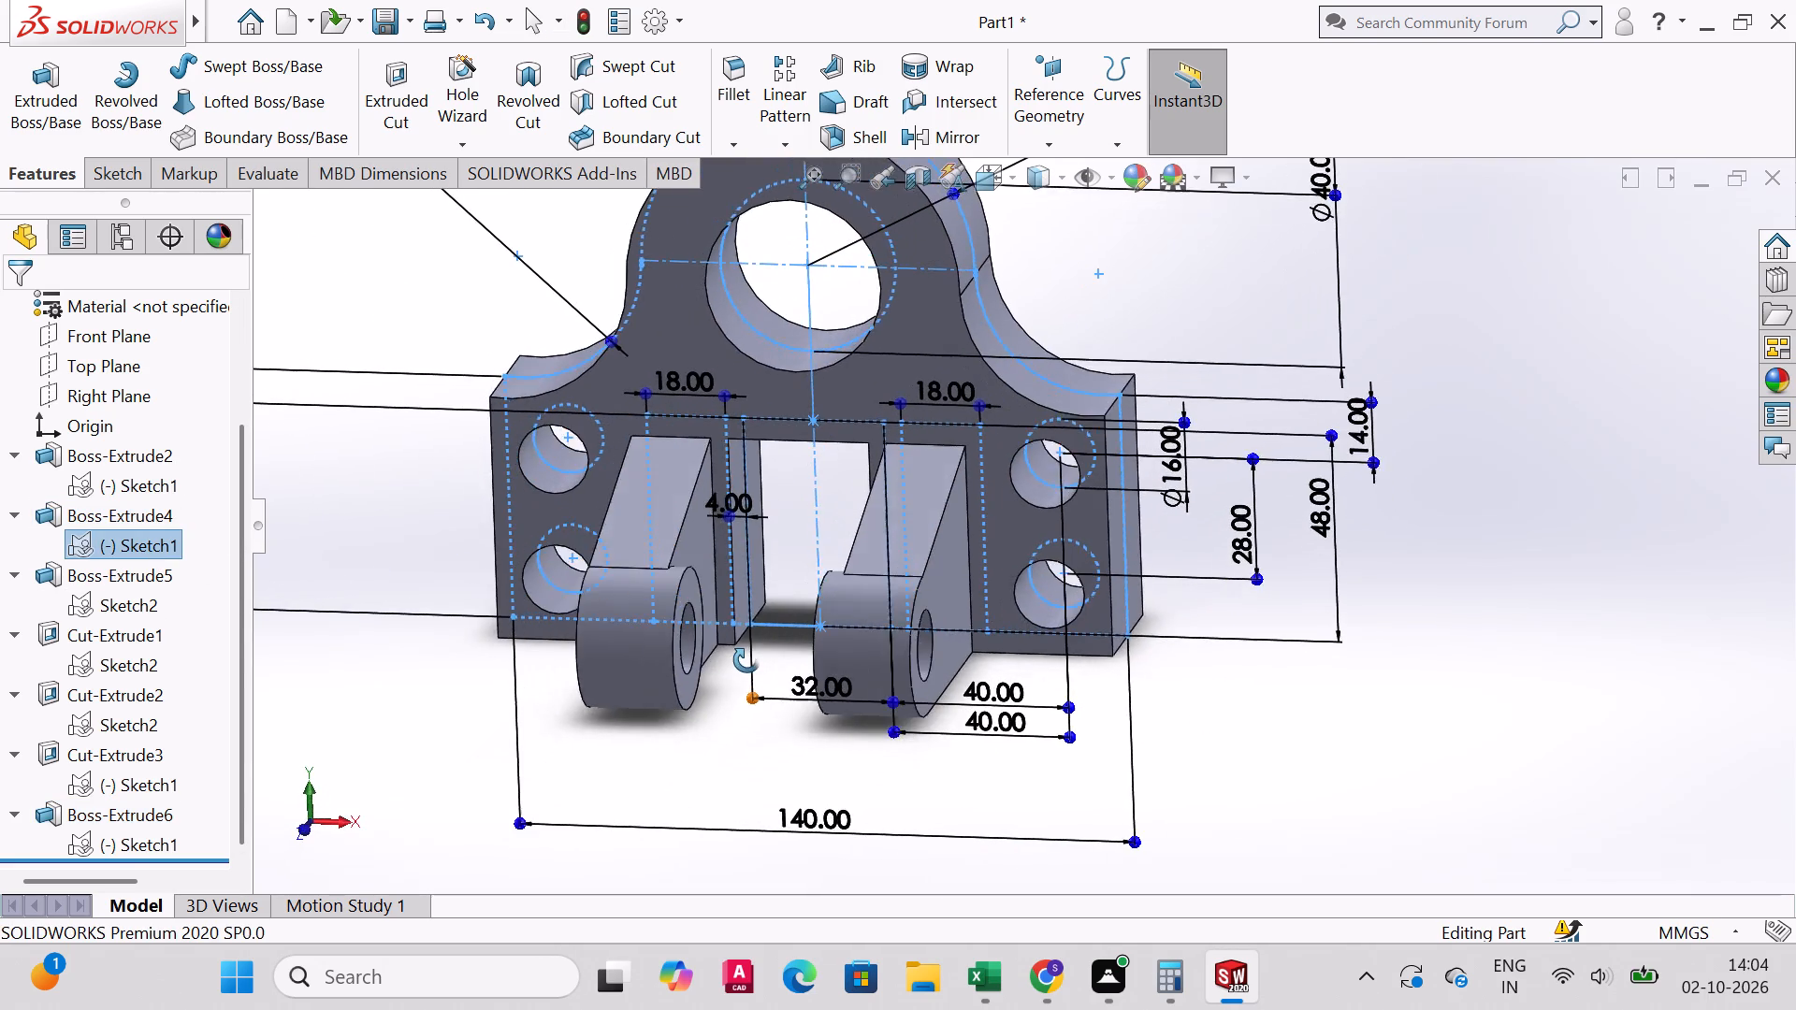
middle_click_drag(746, 660, 777, 643)
left_click(137, 607)
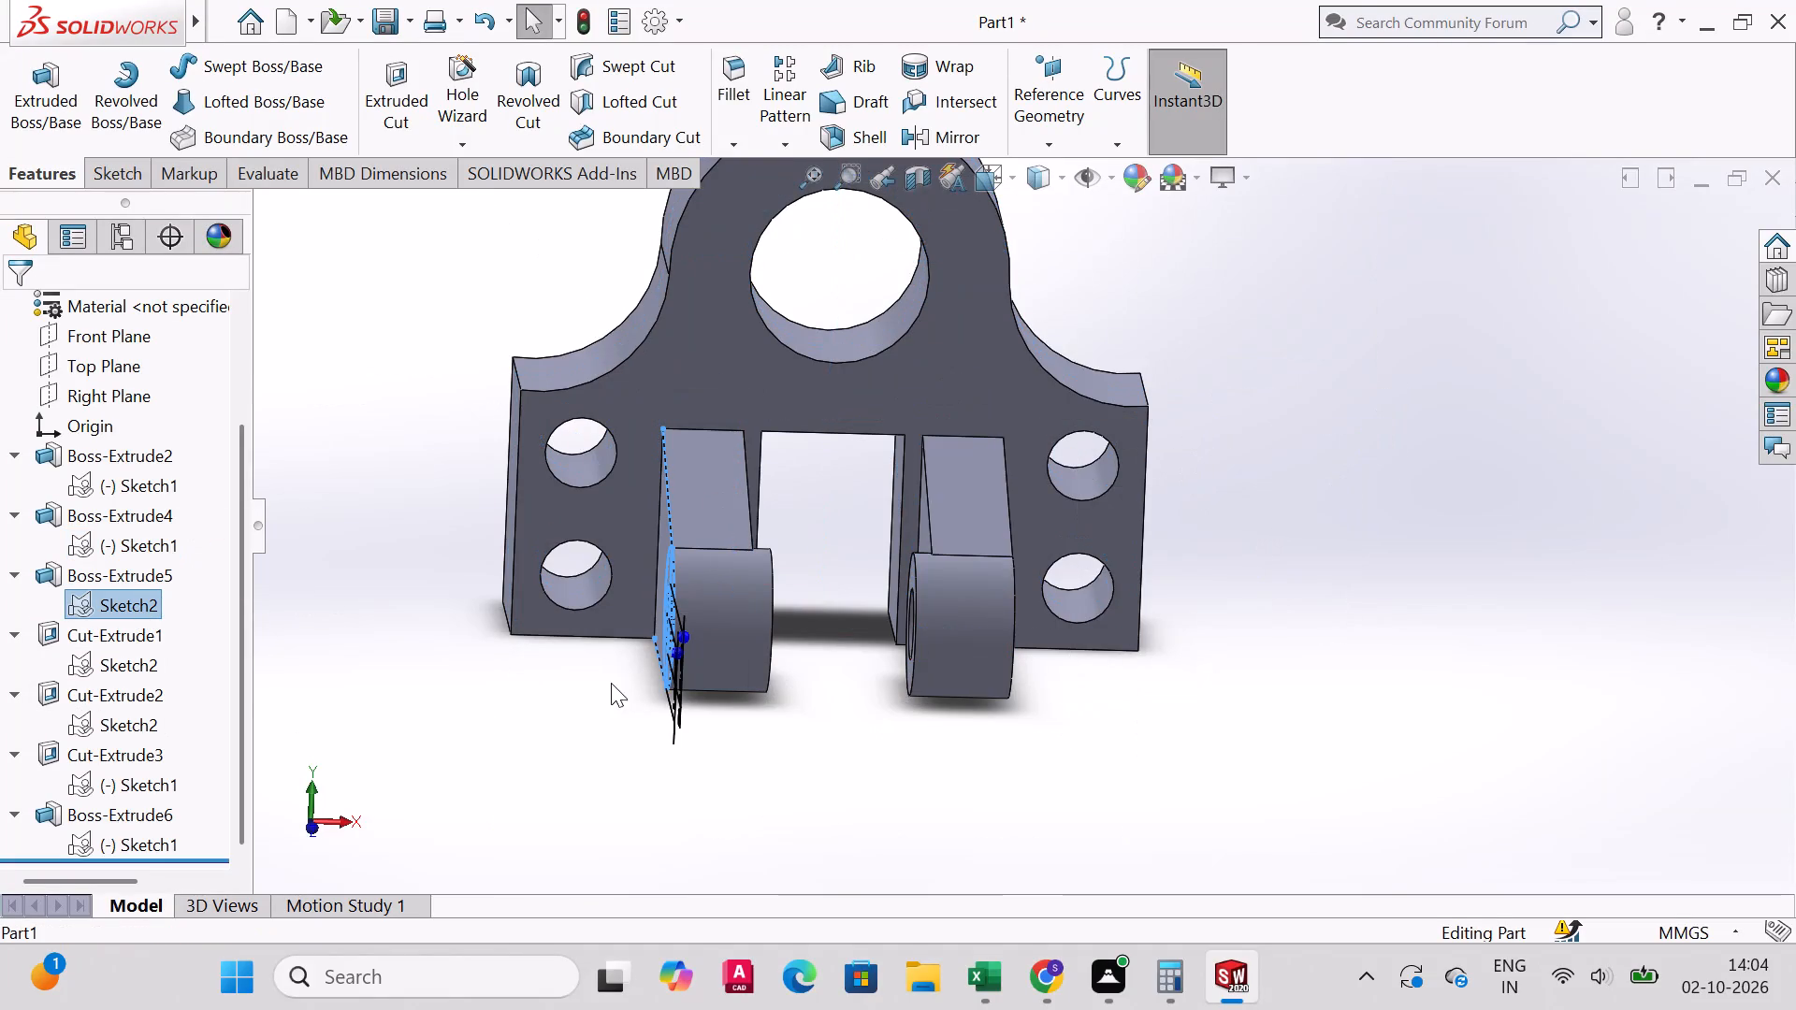
middle_click_drag(620, 682, 697, 705)
middle_click_drag(694, 707, 683, 710)
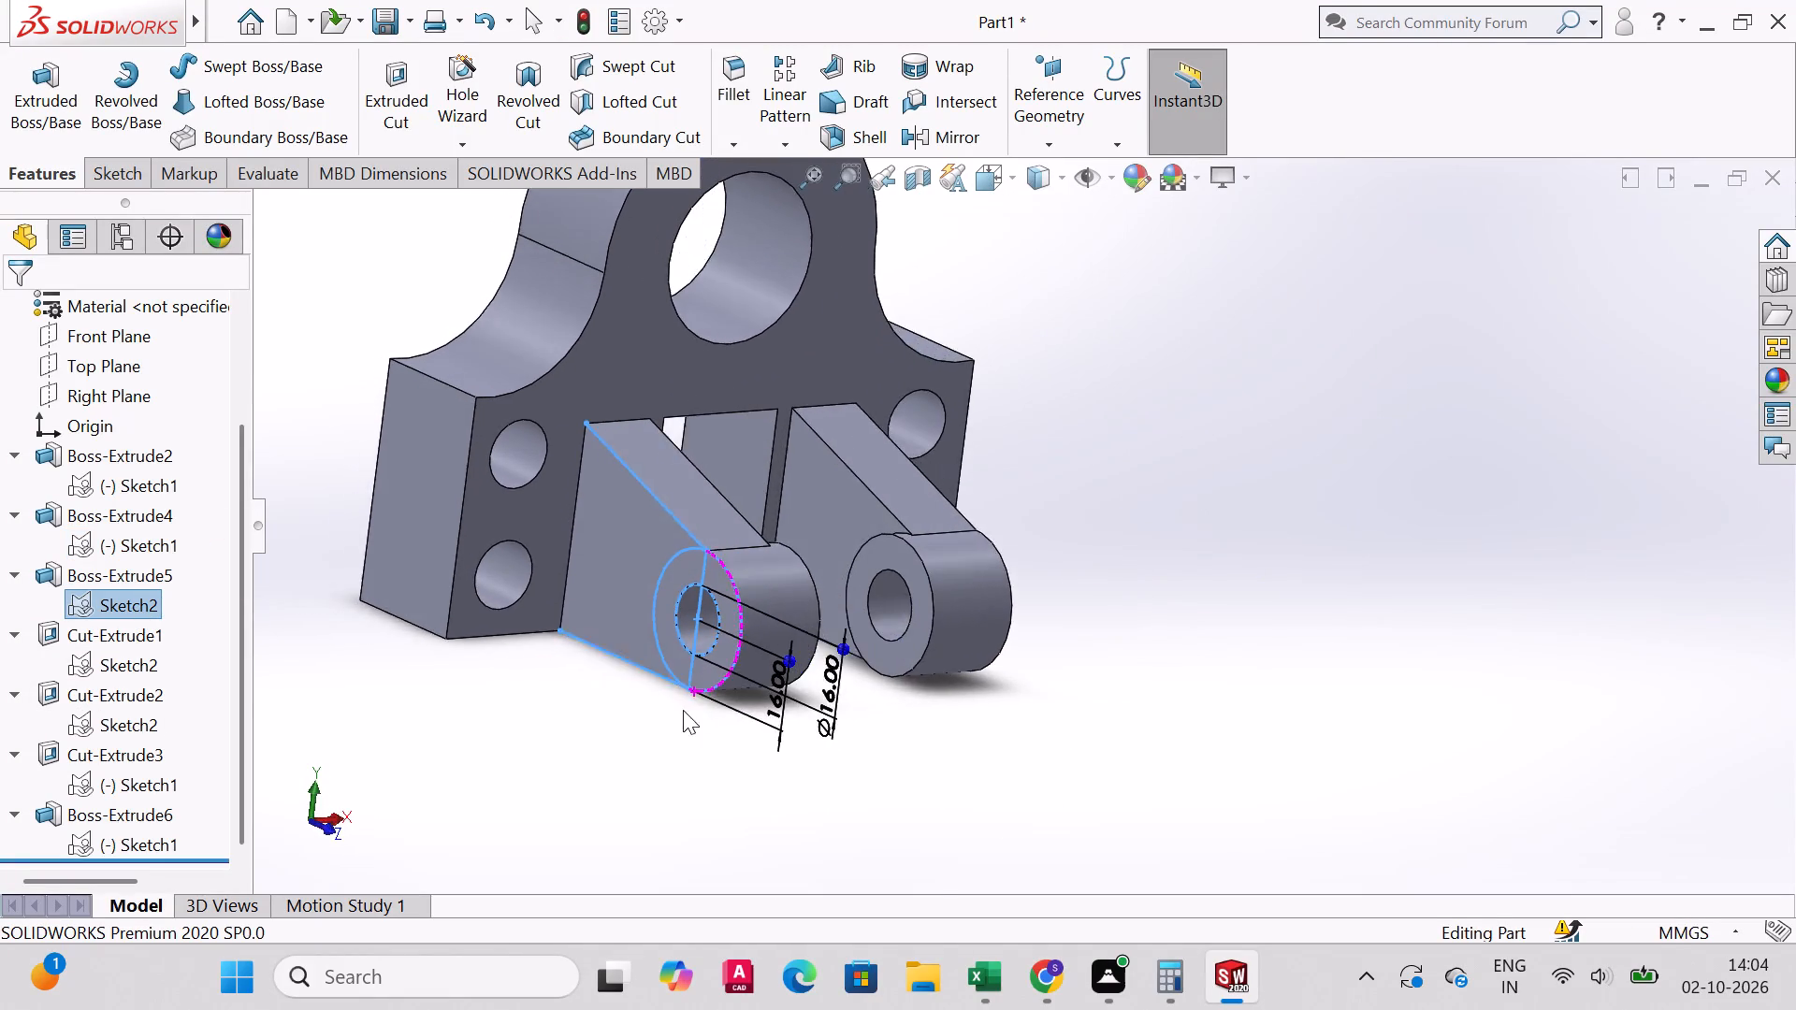
middle_click_drag(683, 710, 684, 709)
middle_click_drag(681, 712, 658, 731)
middle_click(658, 731)
middle_click_drag(706, 634, 665, 655)
Set the Blind depth of Boss-Extrude5, the rounded lug-end extrusion, to 18 mm, and check both lug ends.
left_click(133, 578)
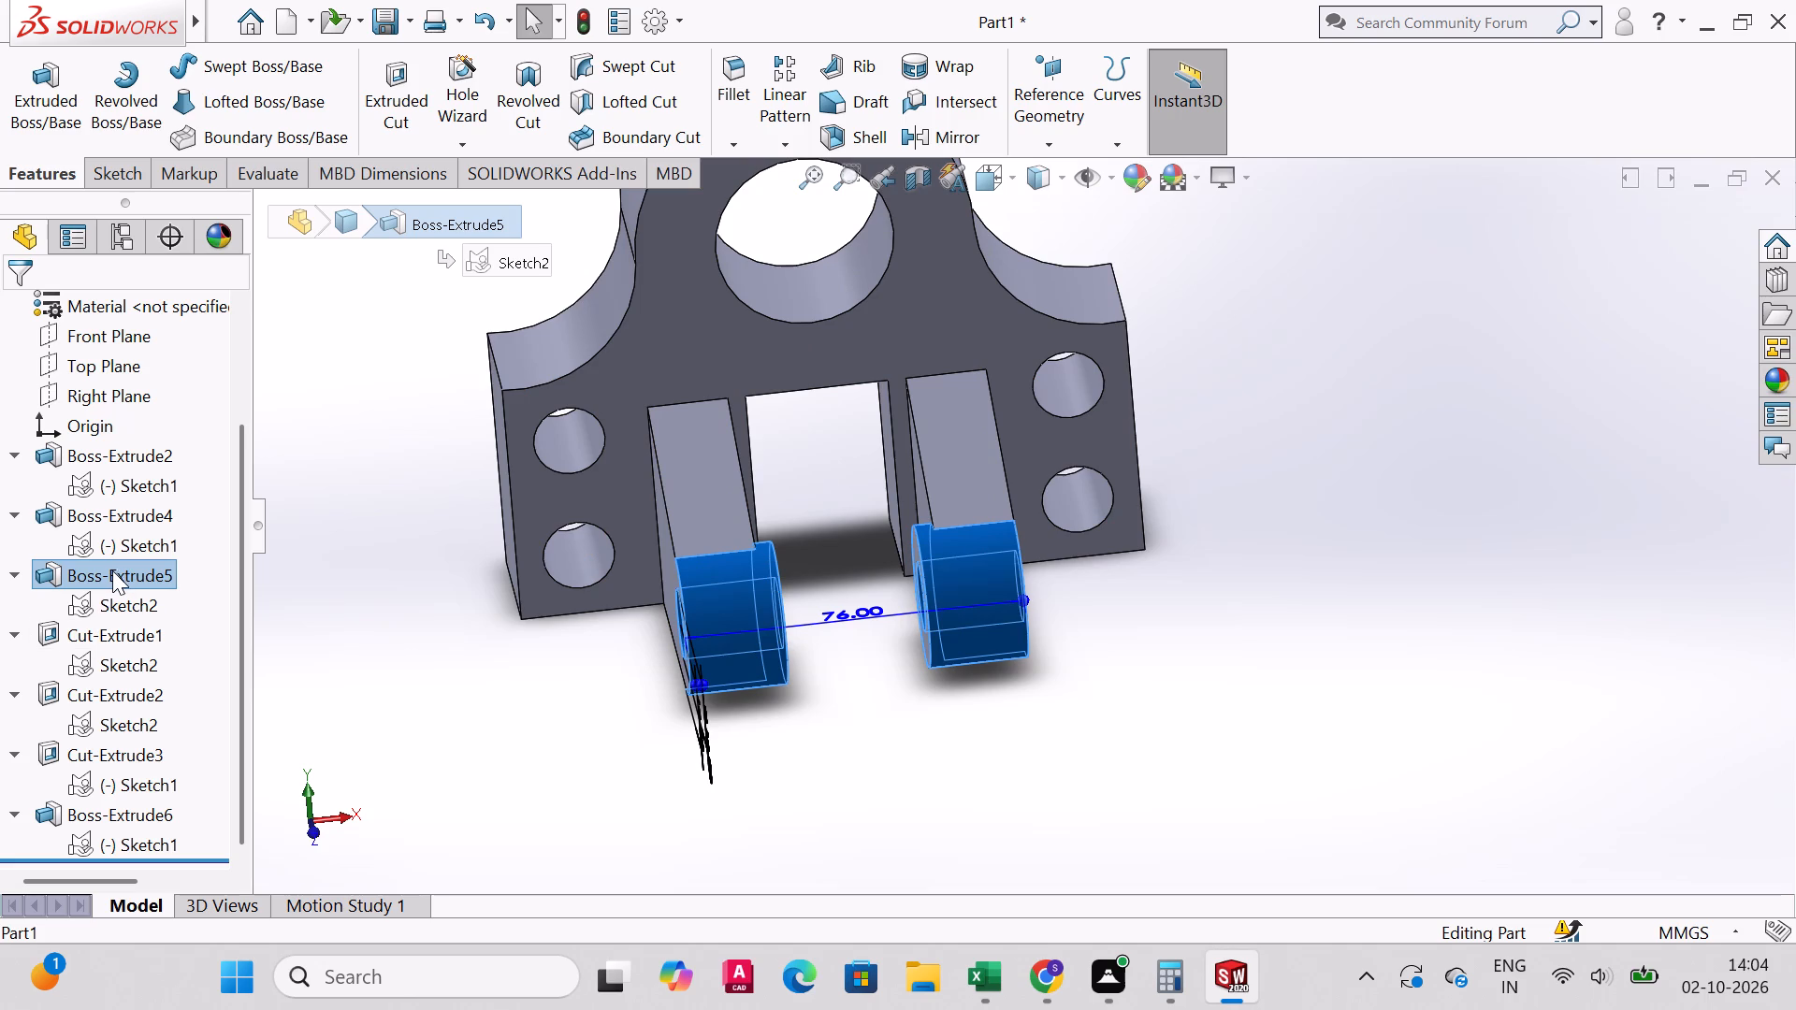
left_click(111, 570)
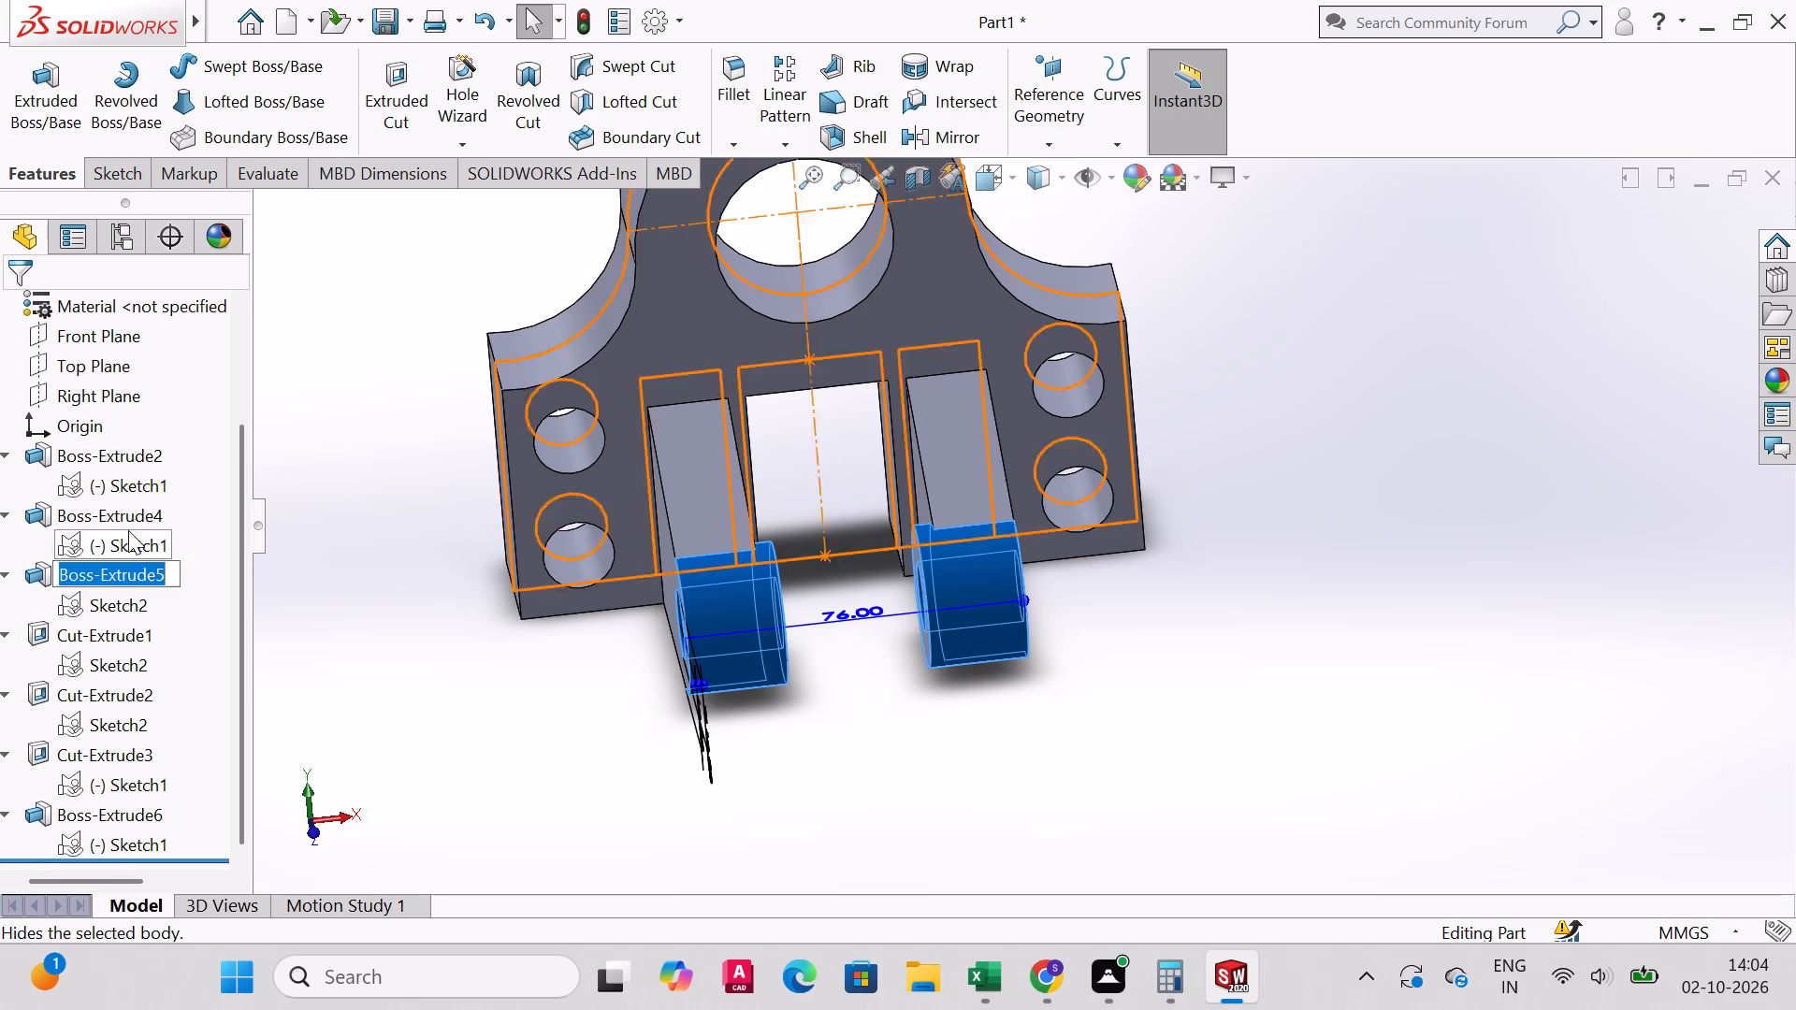
left_click(228, 563)
left_click(151, 570)
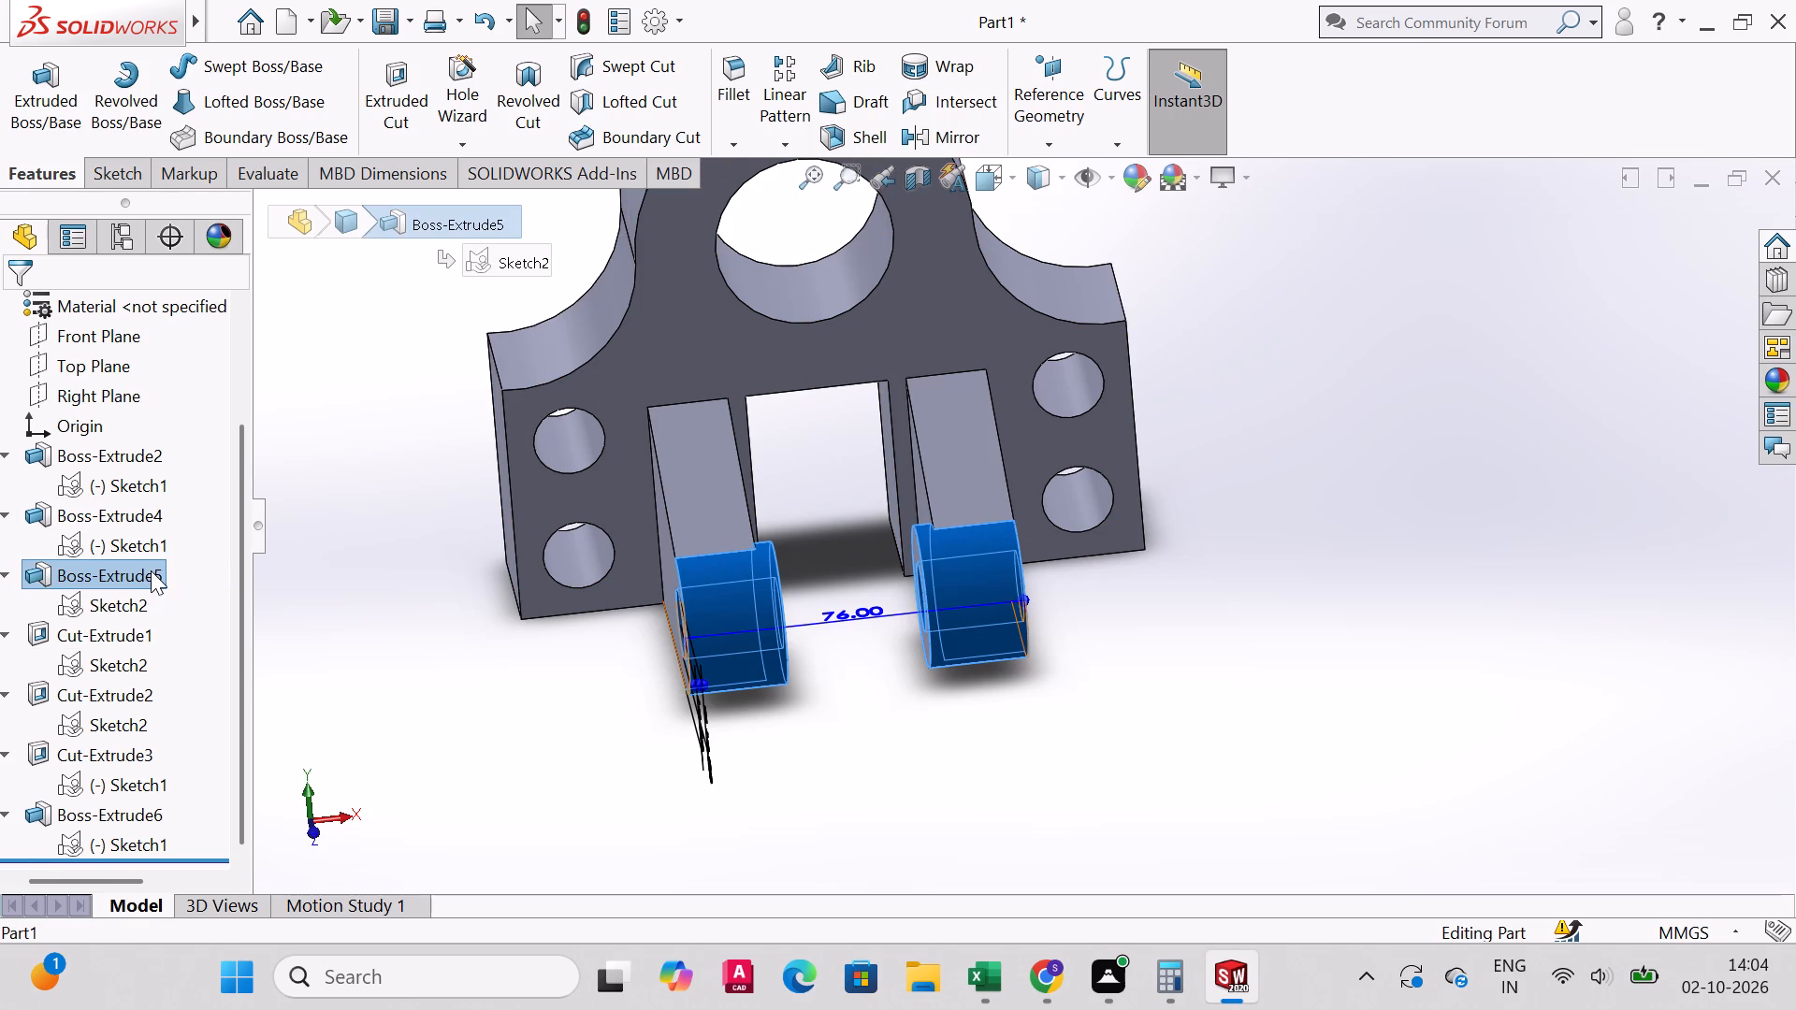
left_click(235, 564)
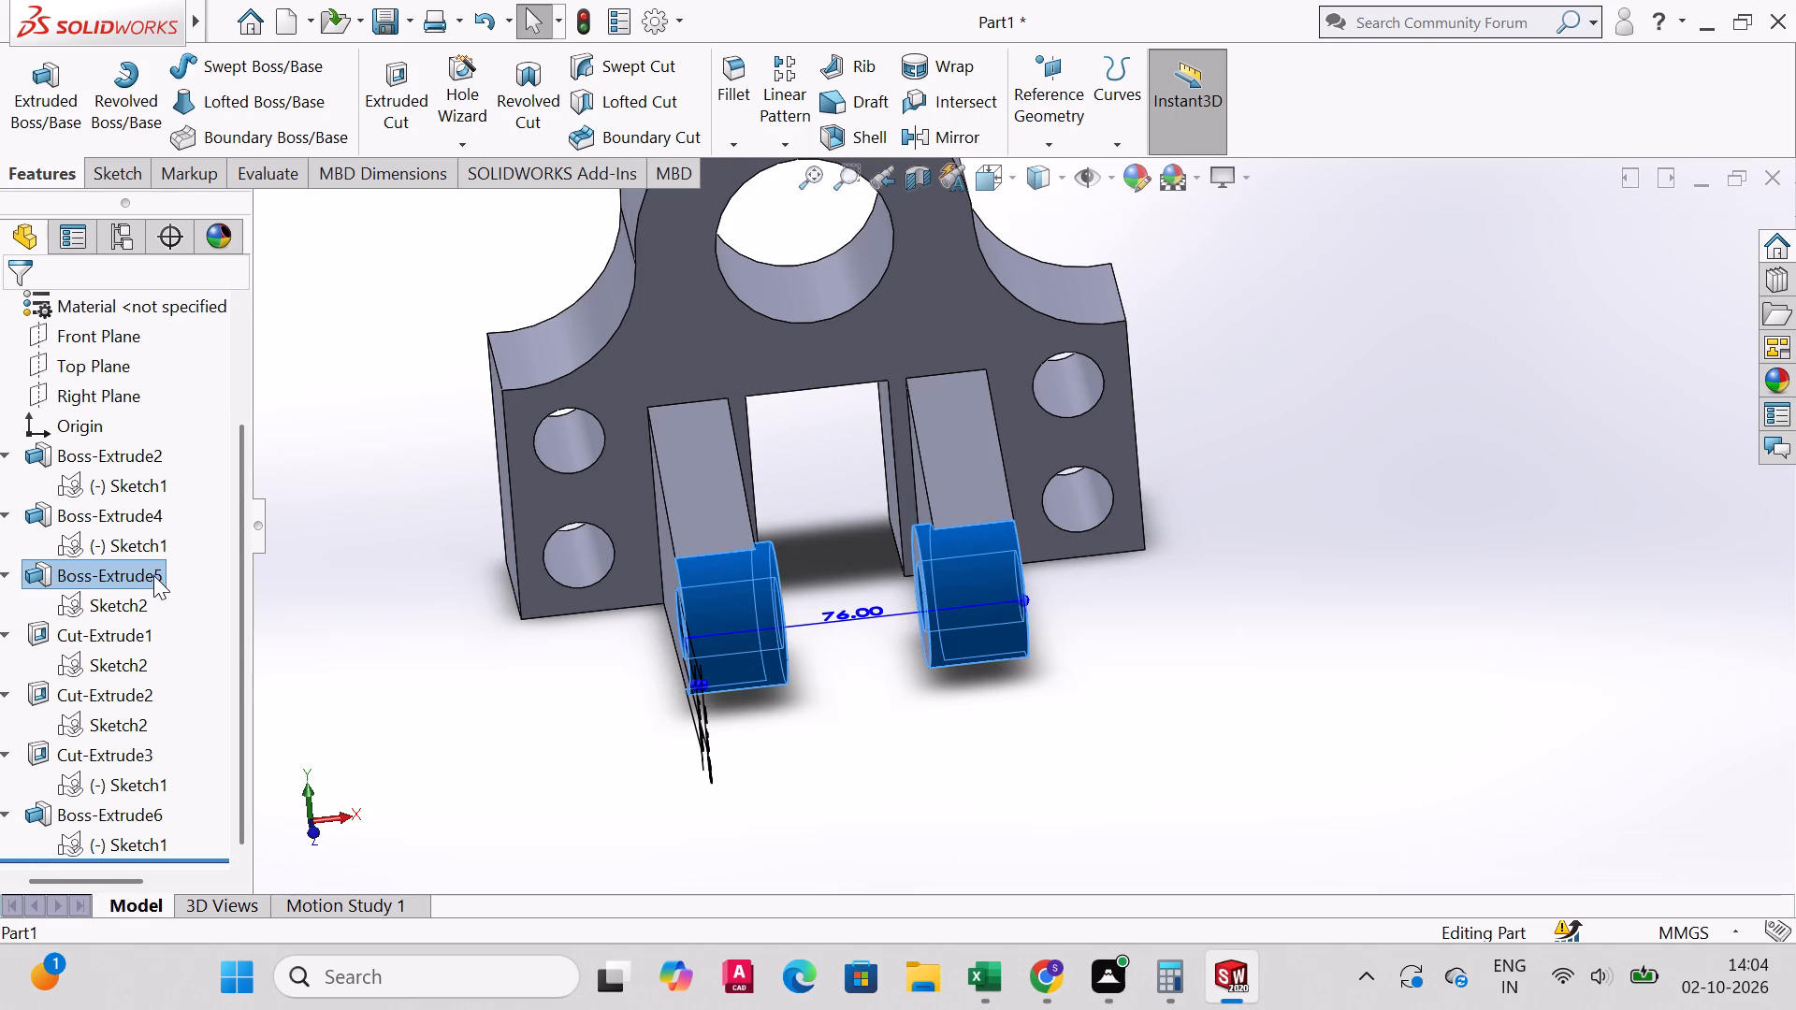
left_click(29, 576)
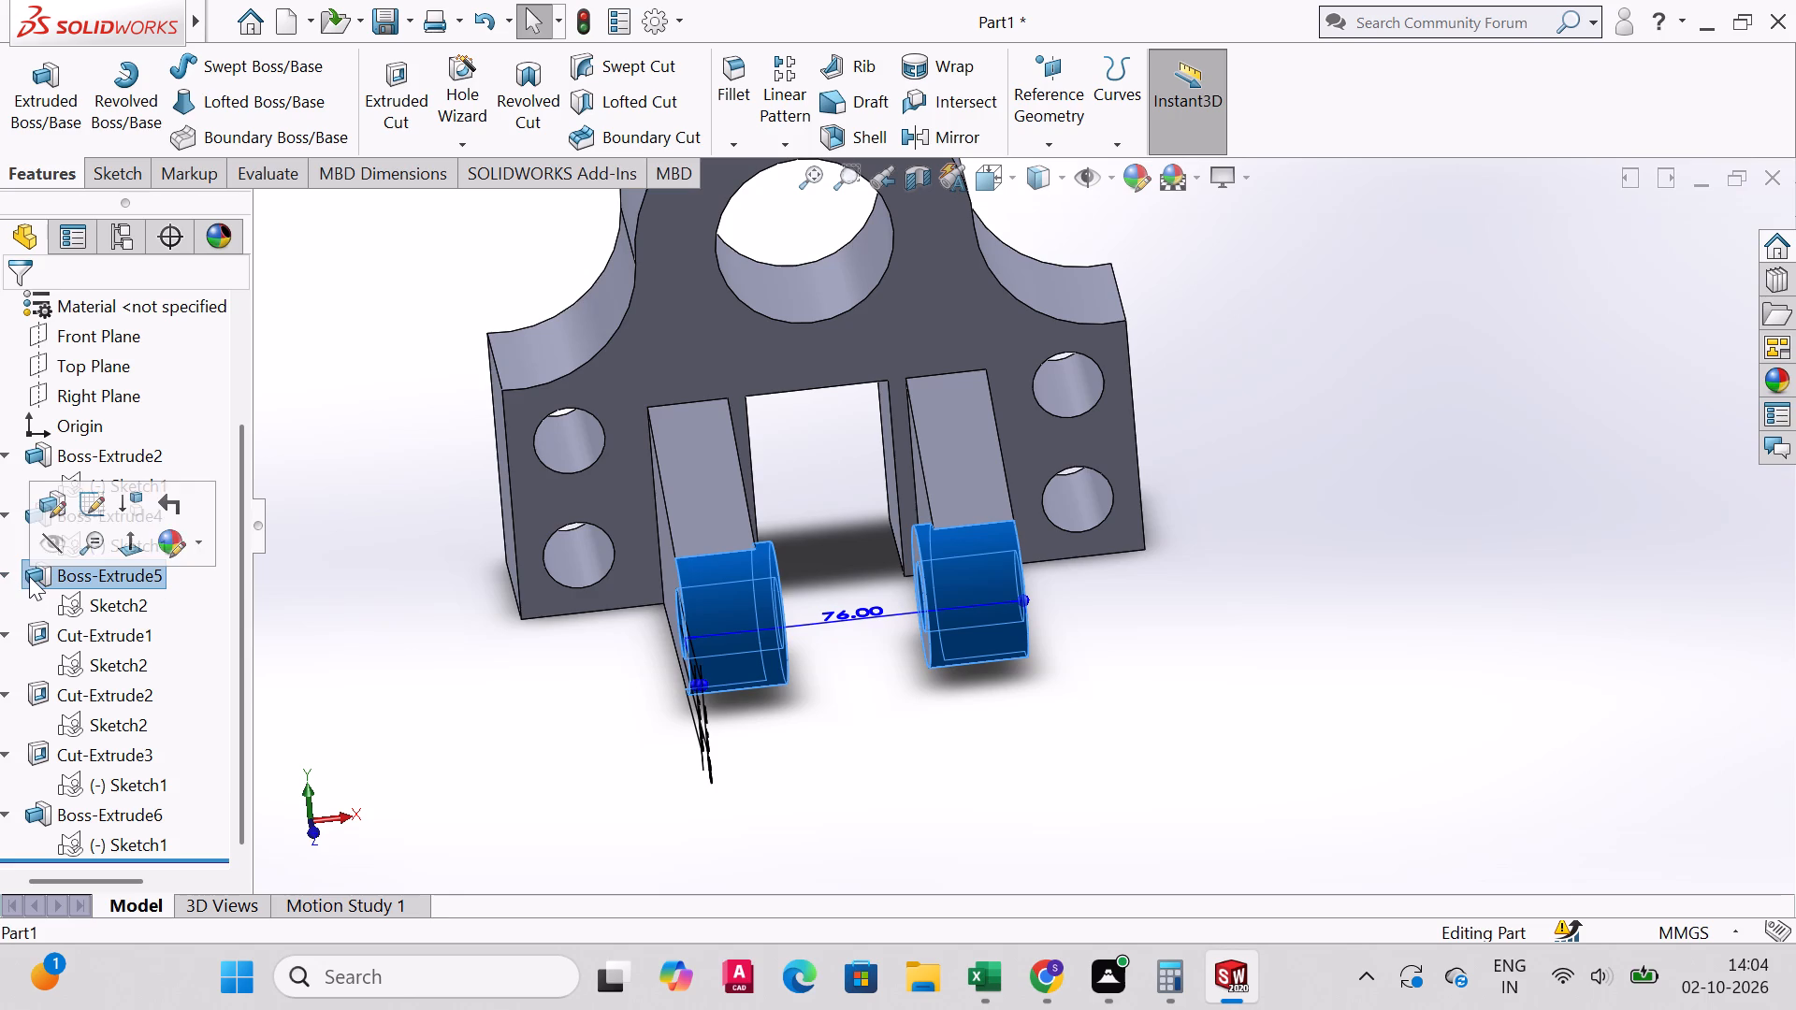
left_click(57, 507)
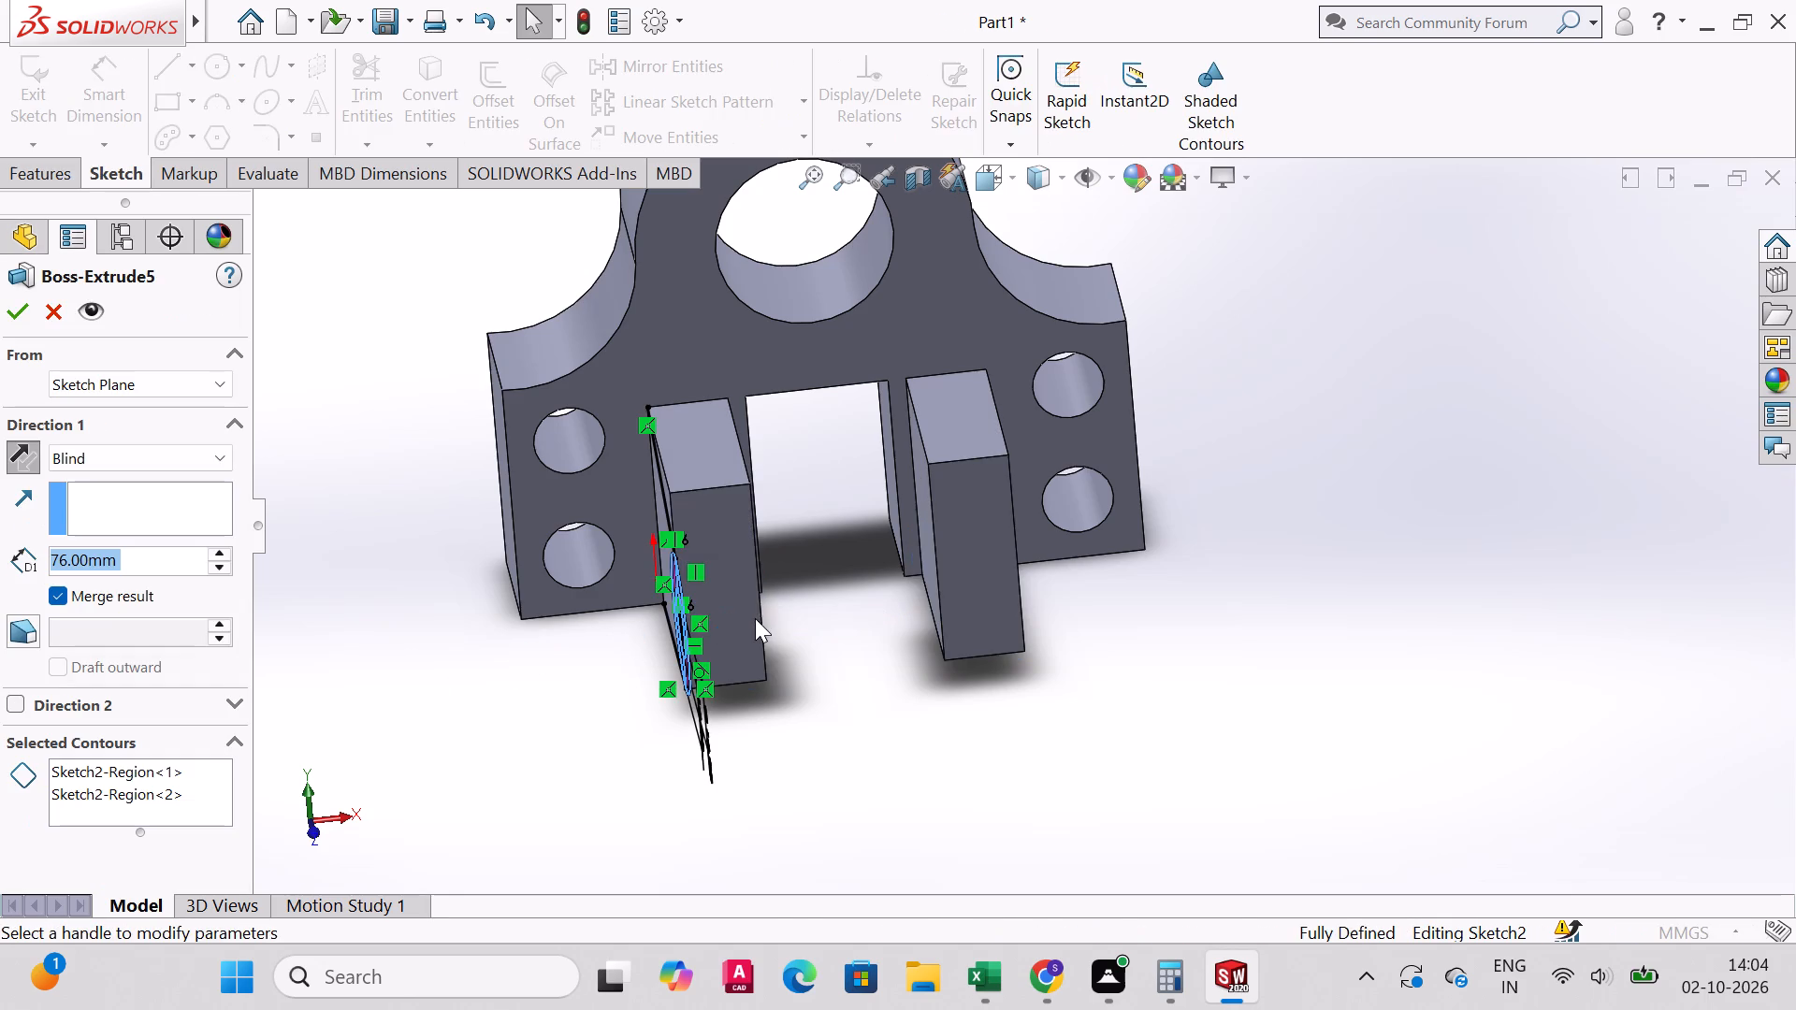
middle_click_drag(828, 625, 815, 649)
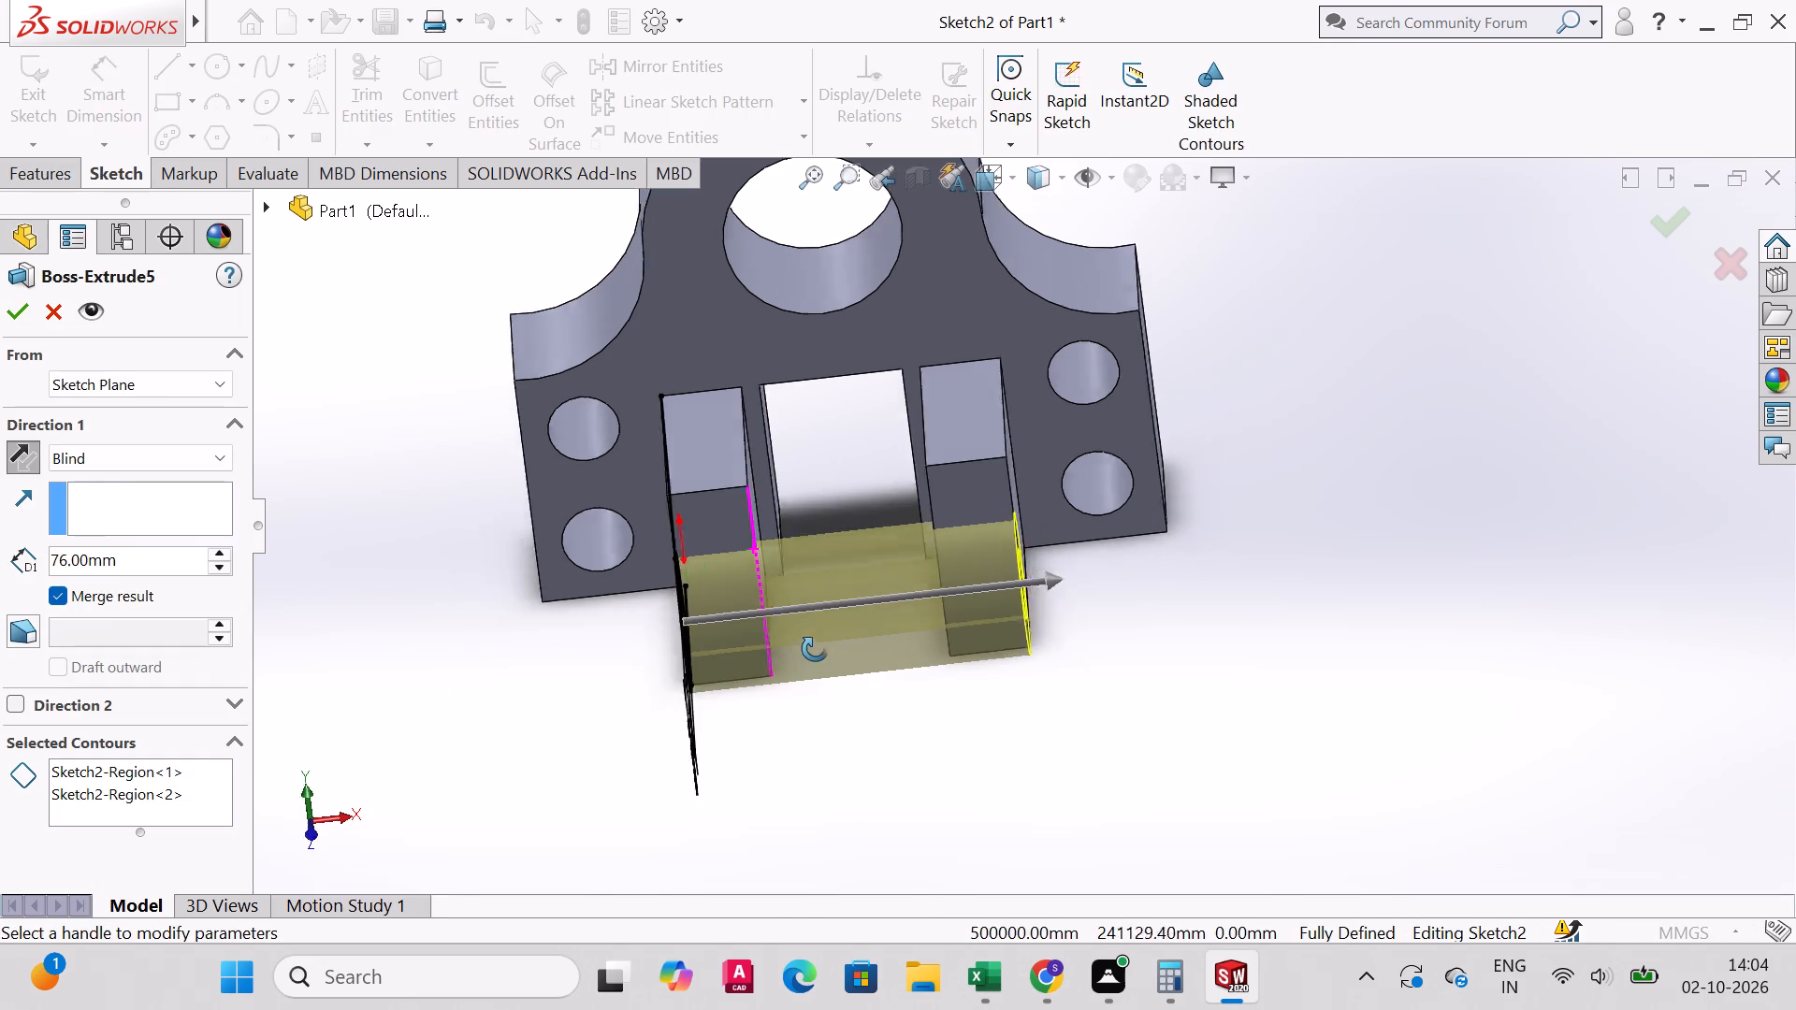
middle_click_drag(815, 649, 814, 721)
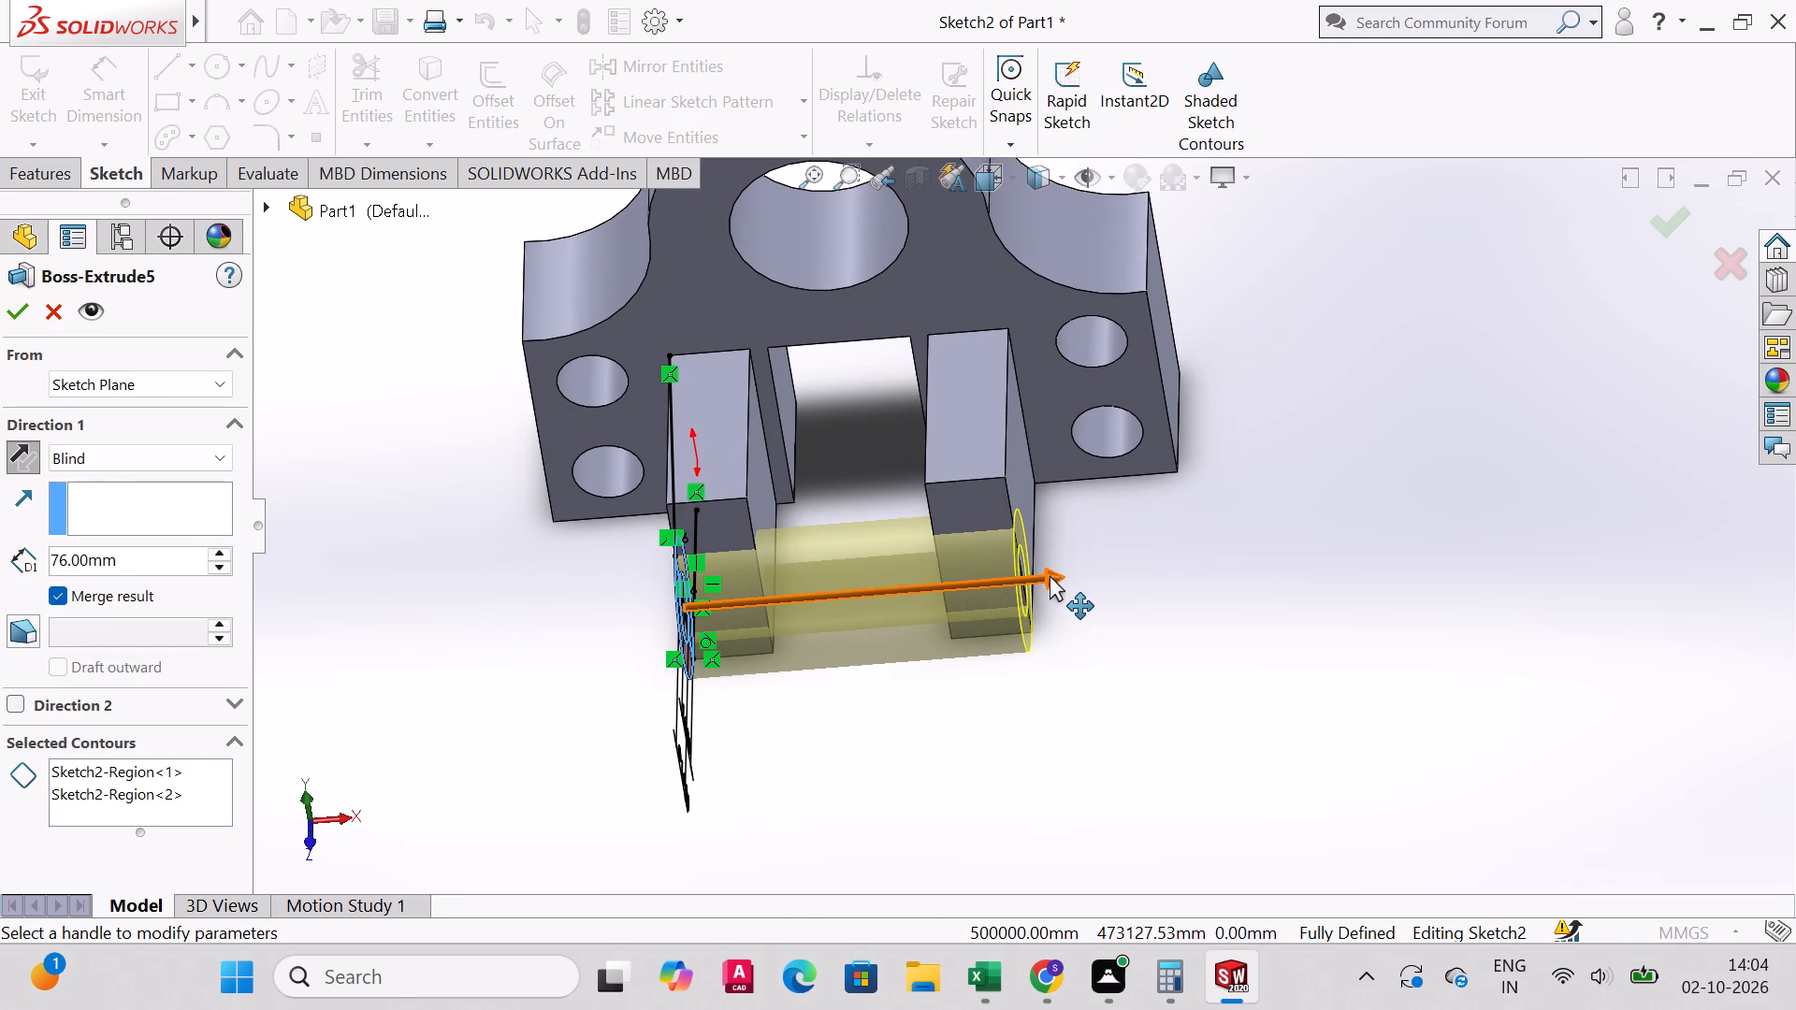
left_click_drag(1050, 575, 753, 594)
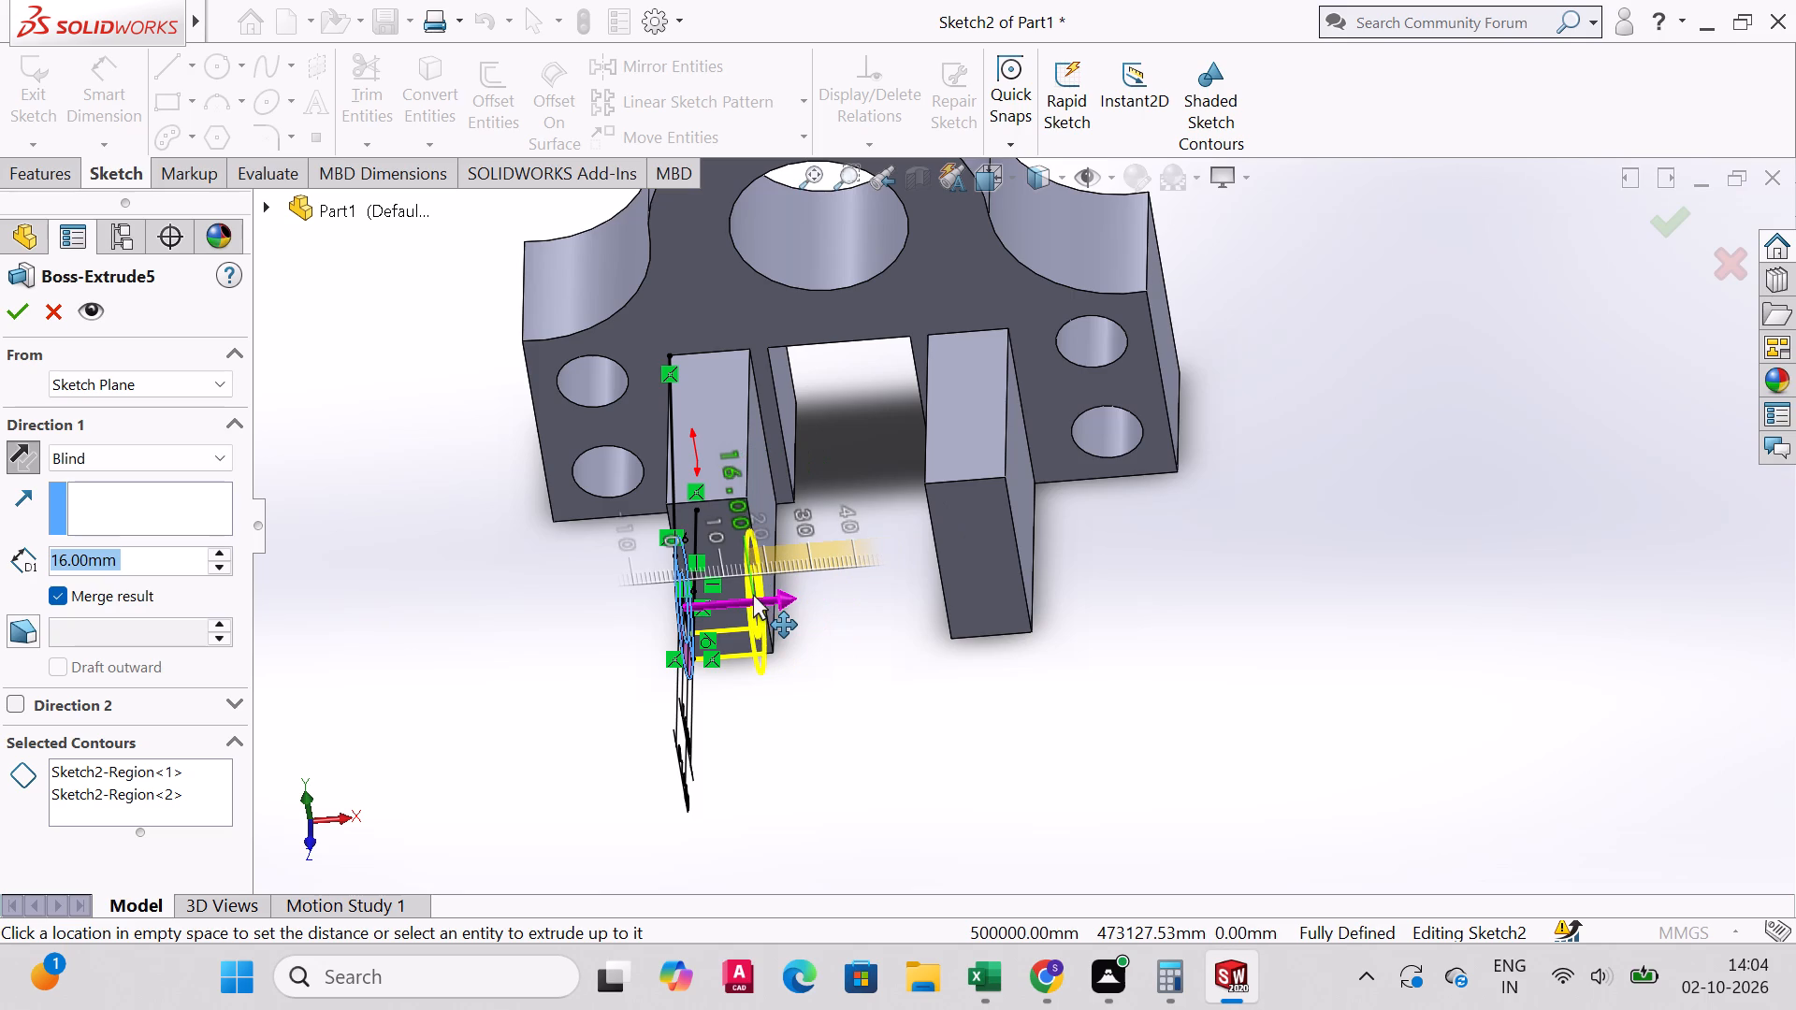
left_click_drag(753, 594, 761, 594)
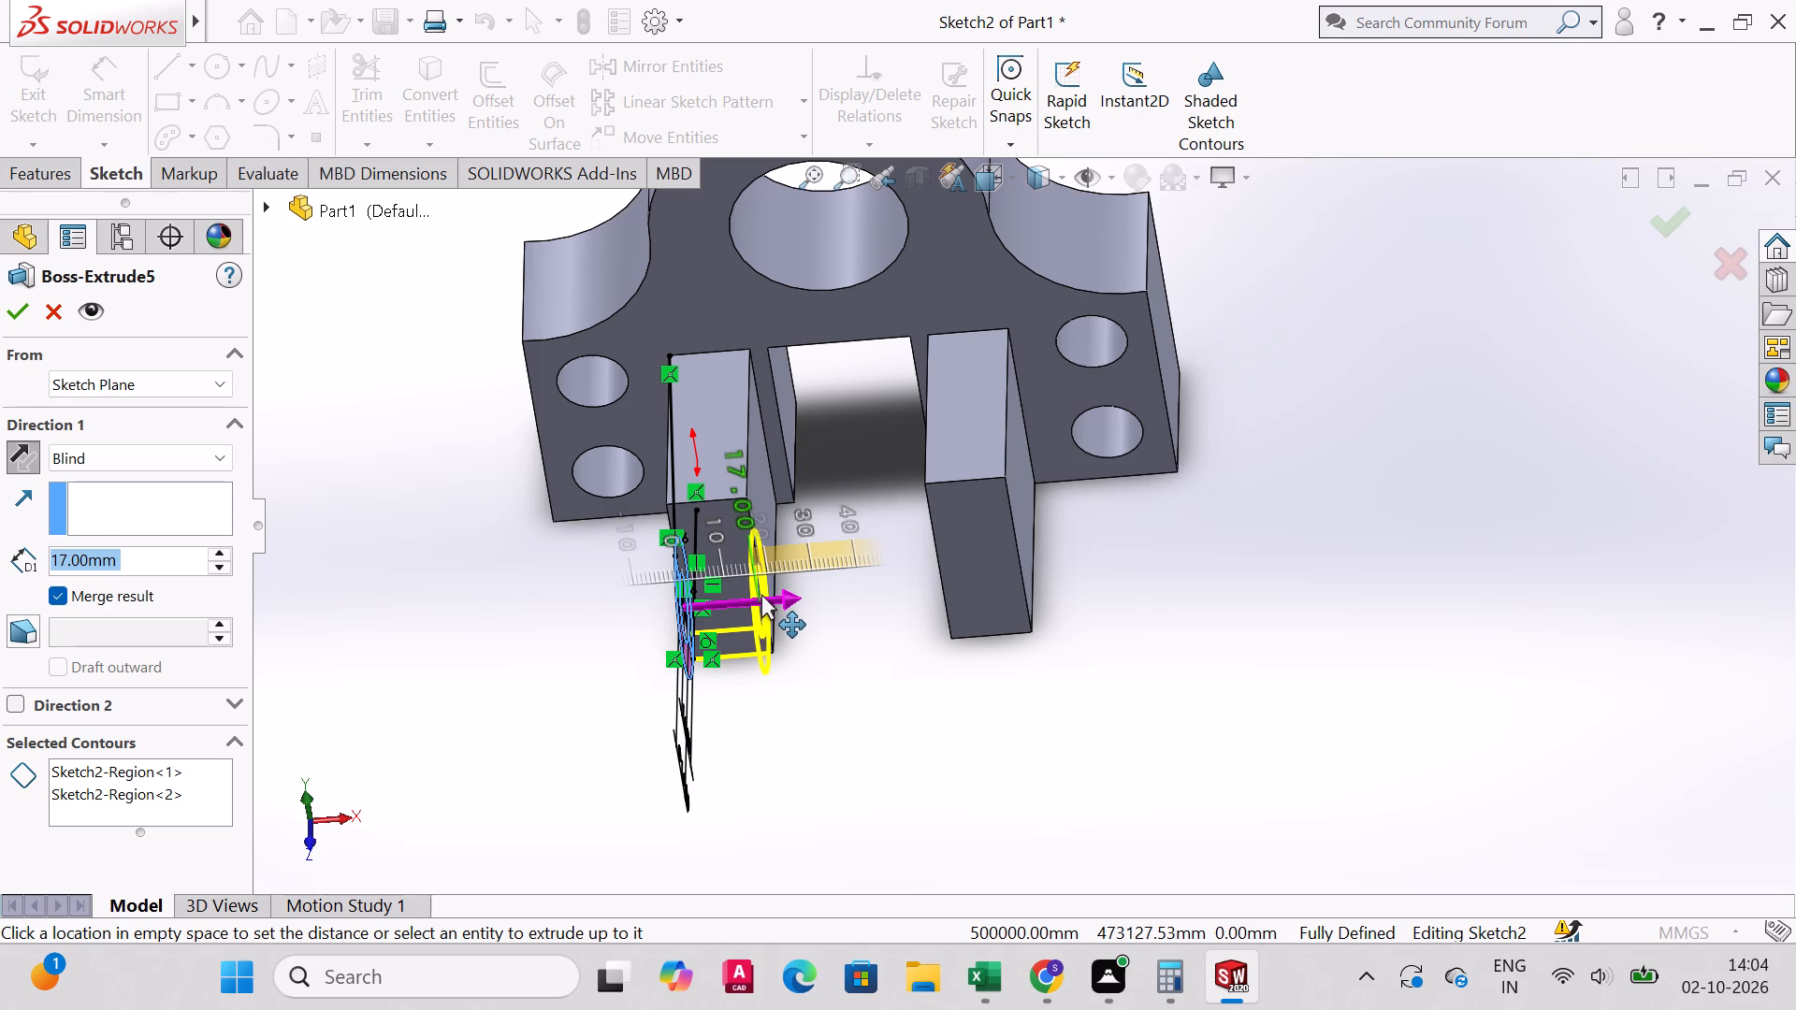
left_click_drag(761, 594, 764, 594)
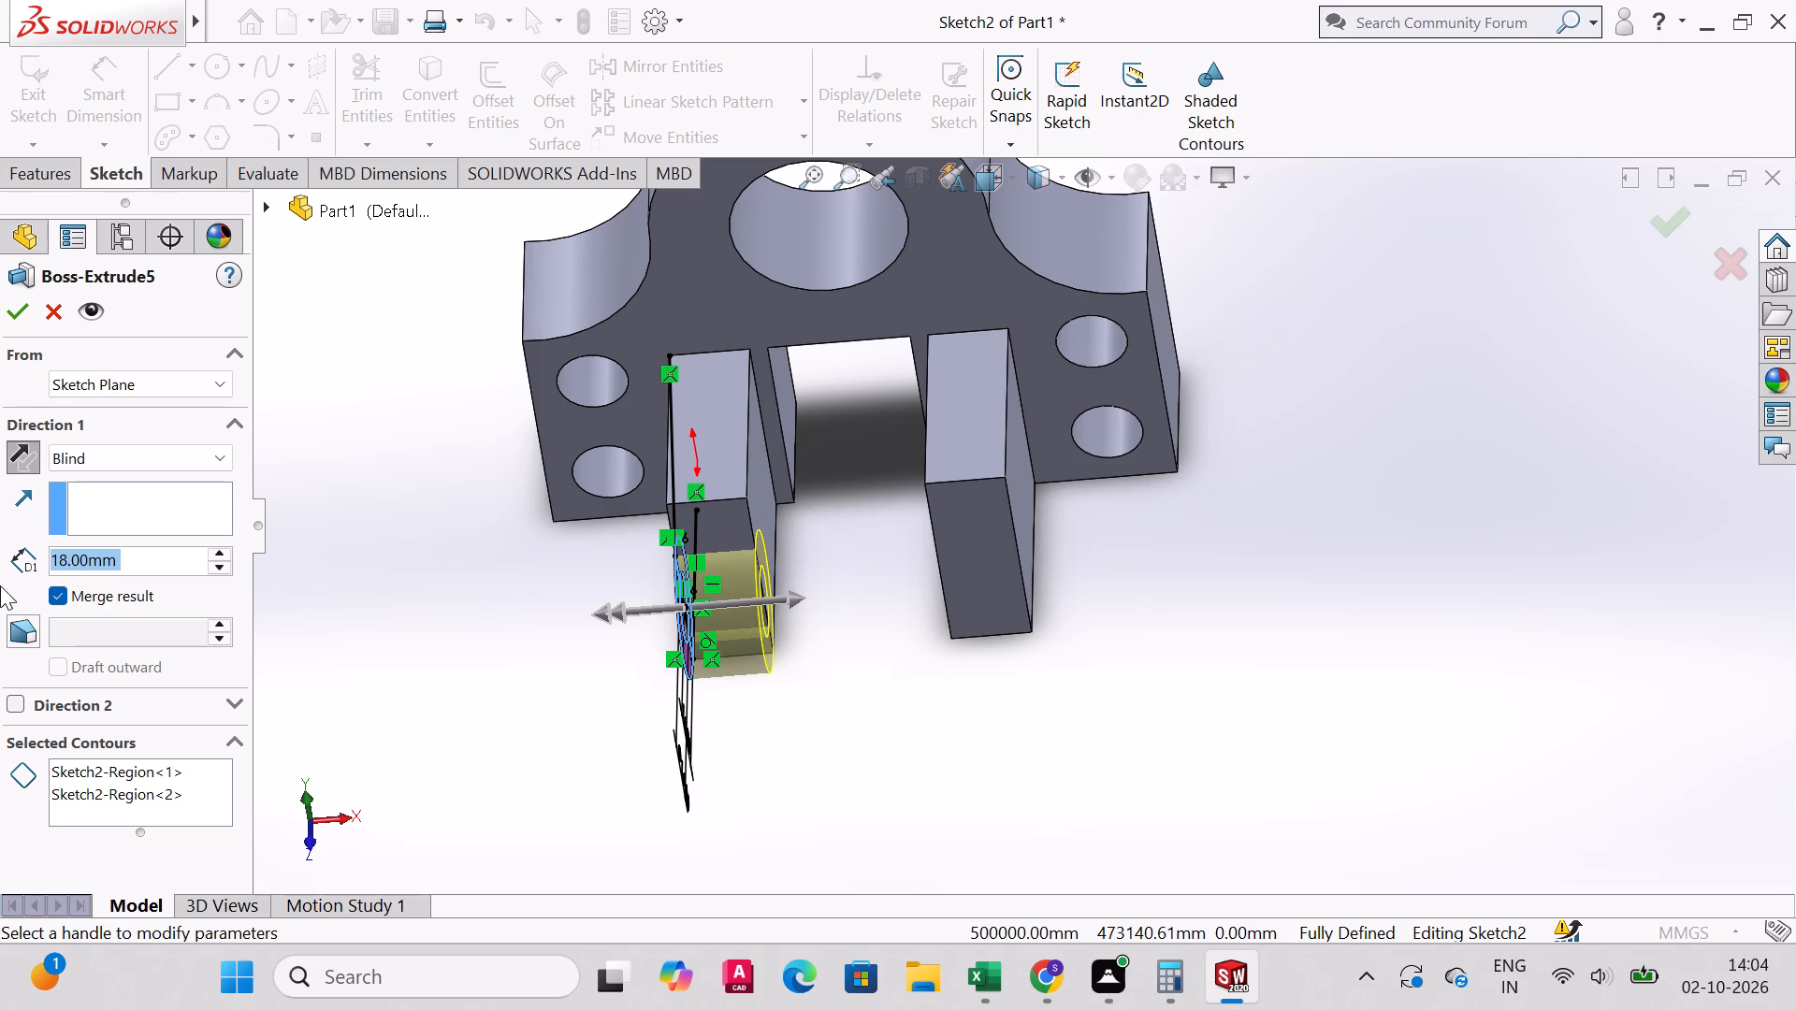
left_click(11, 307)
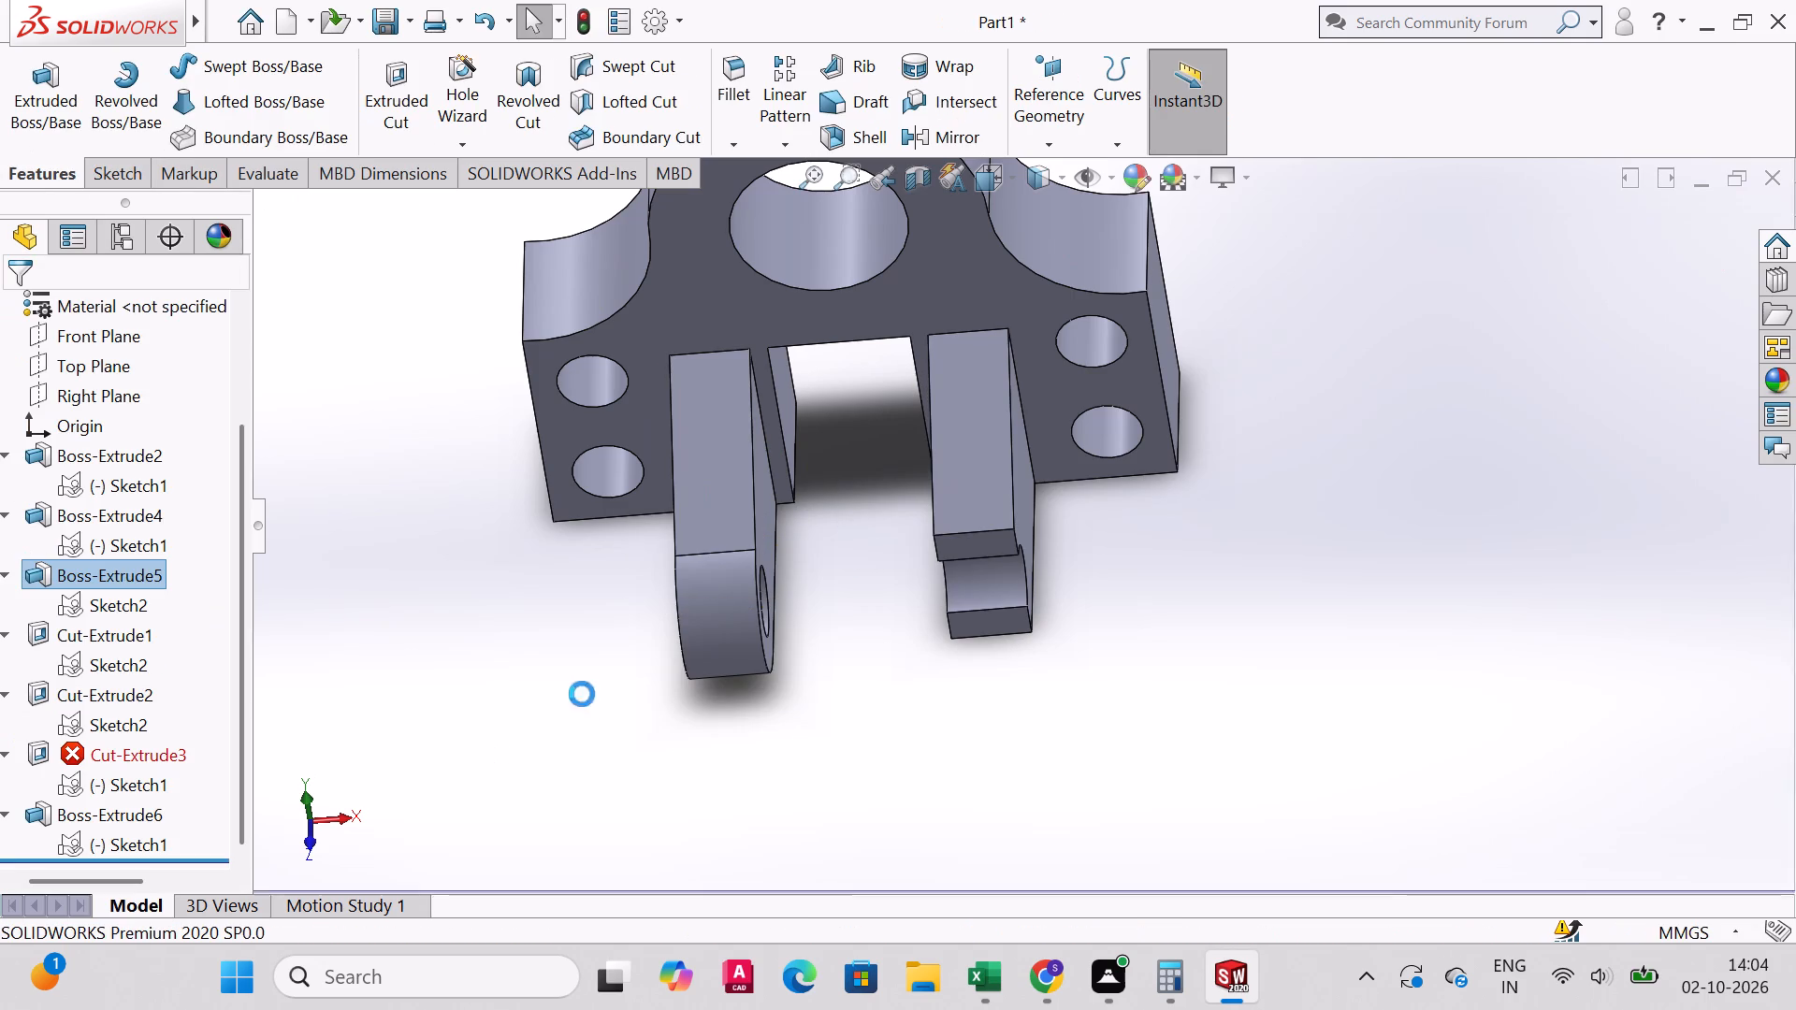
middle_click_drag(726, 726, 531, 635)
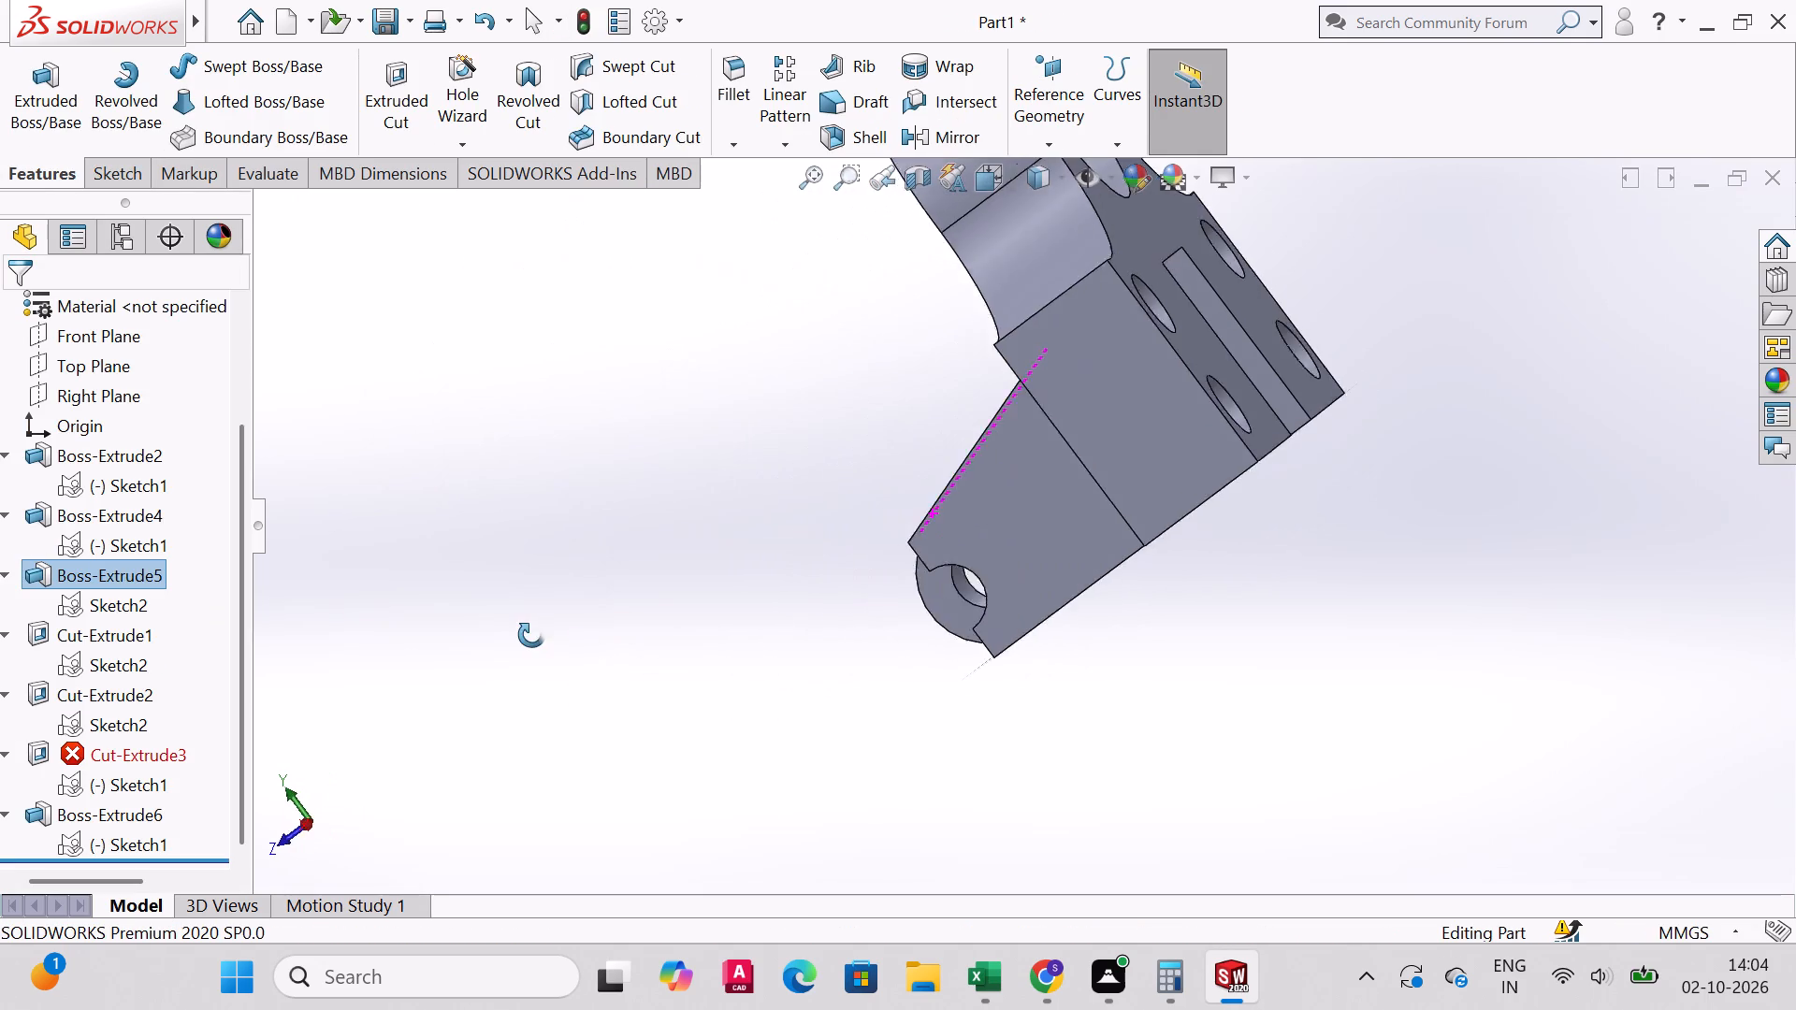
middle_click_drag(531, 635, 545, 648)
middle_click_drag(697, 668, 875, 542)
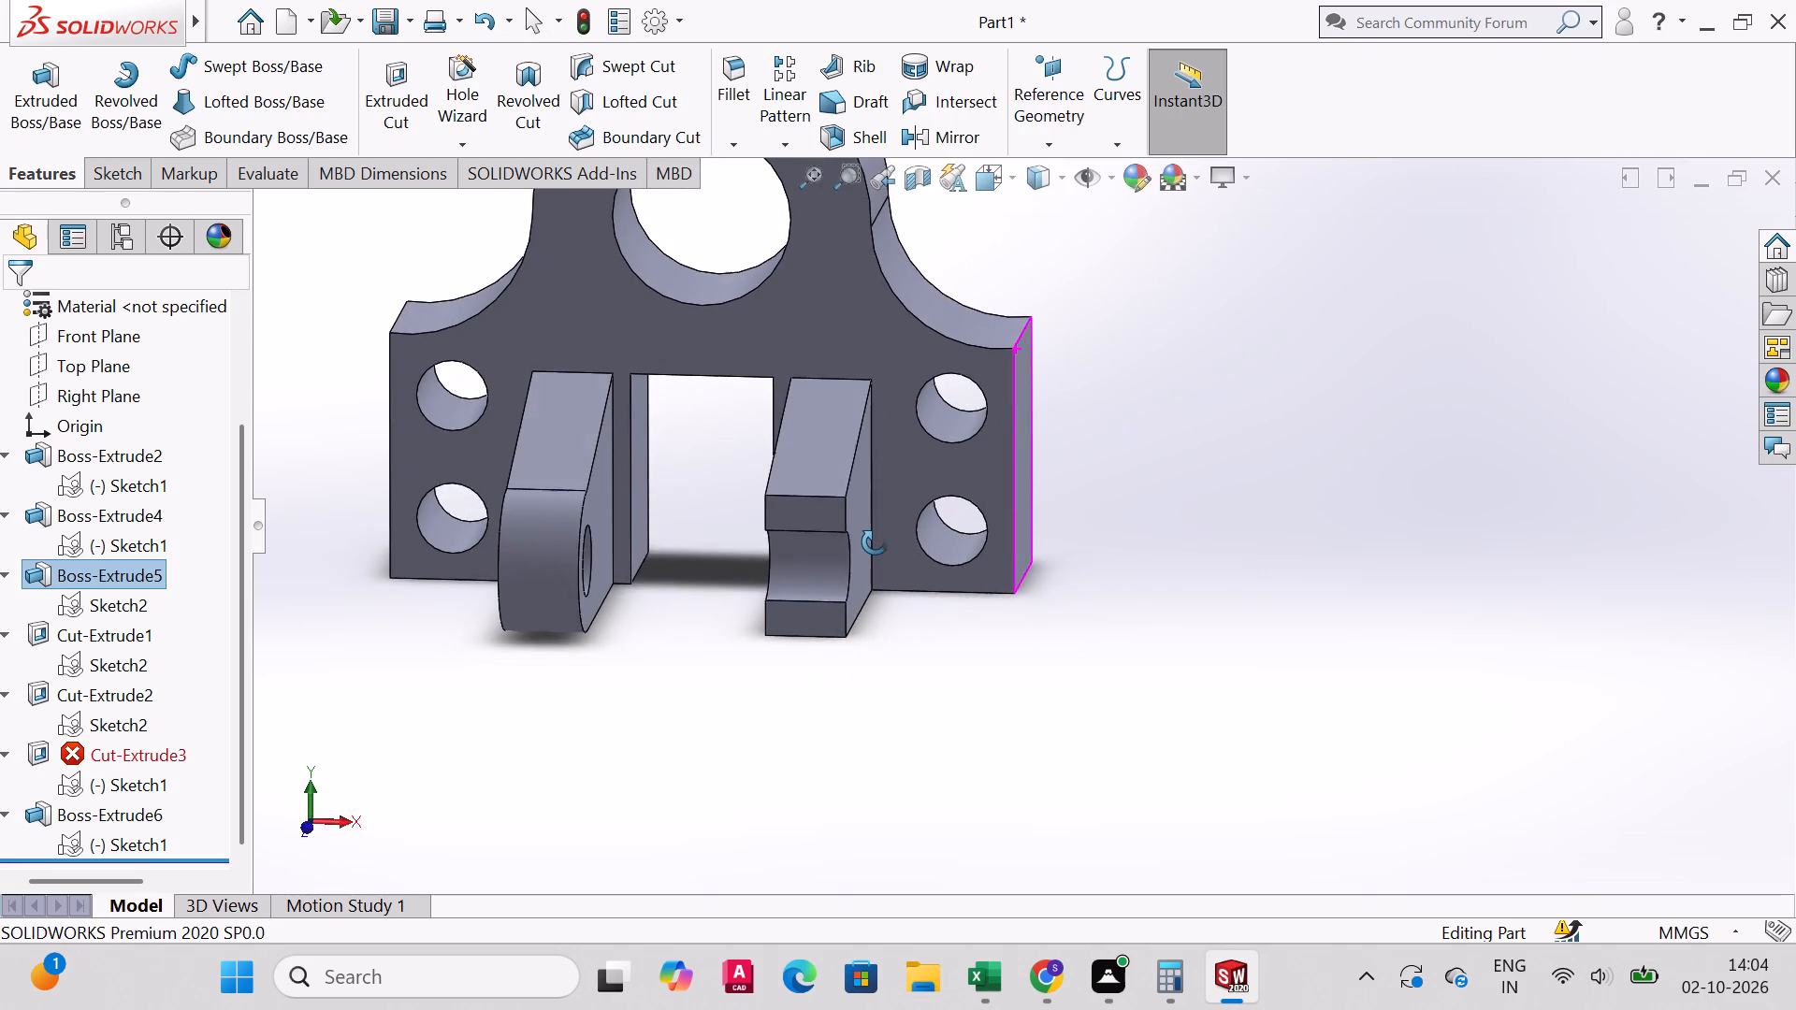
middle_click_drag(875, 542, 748, 594)
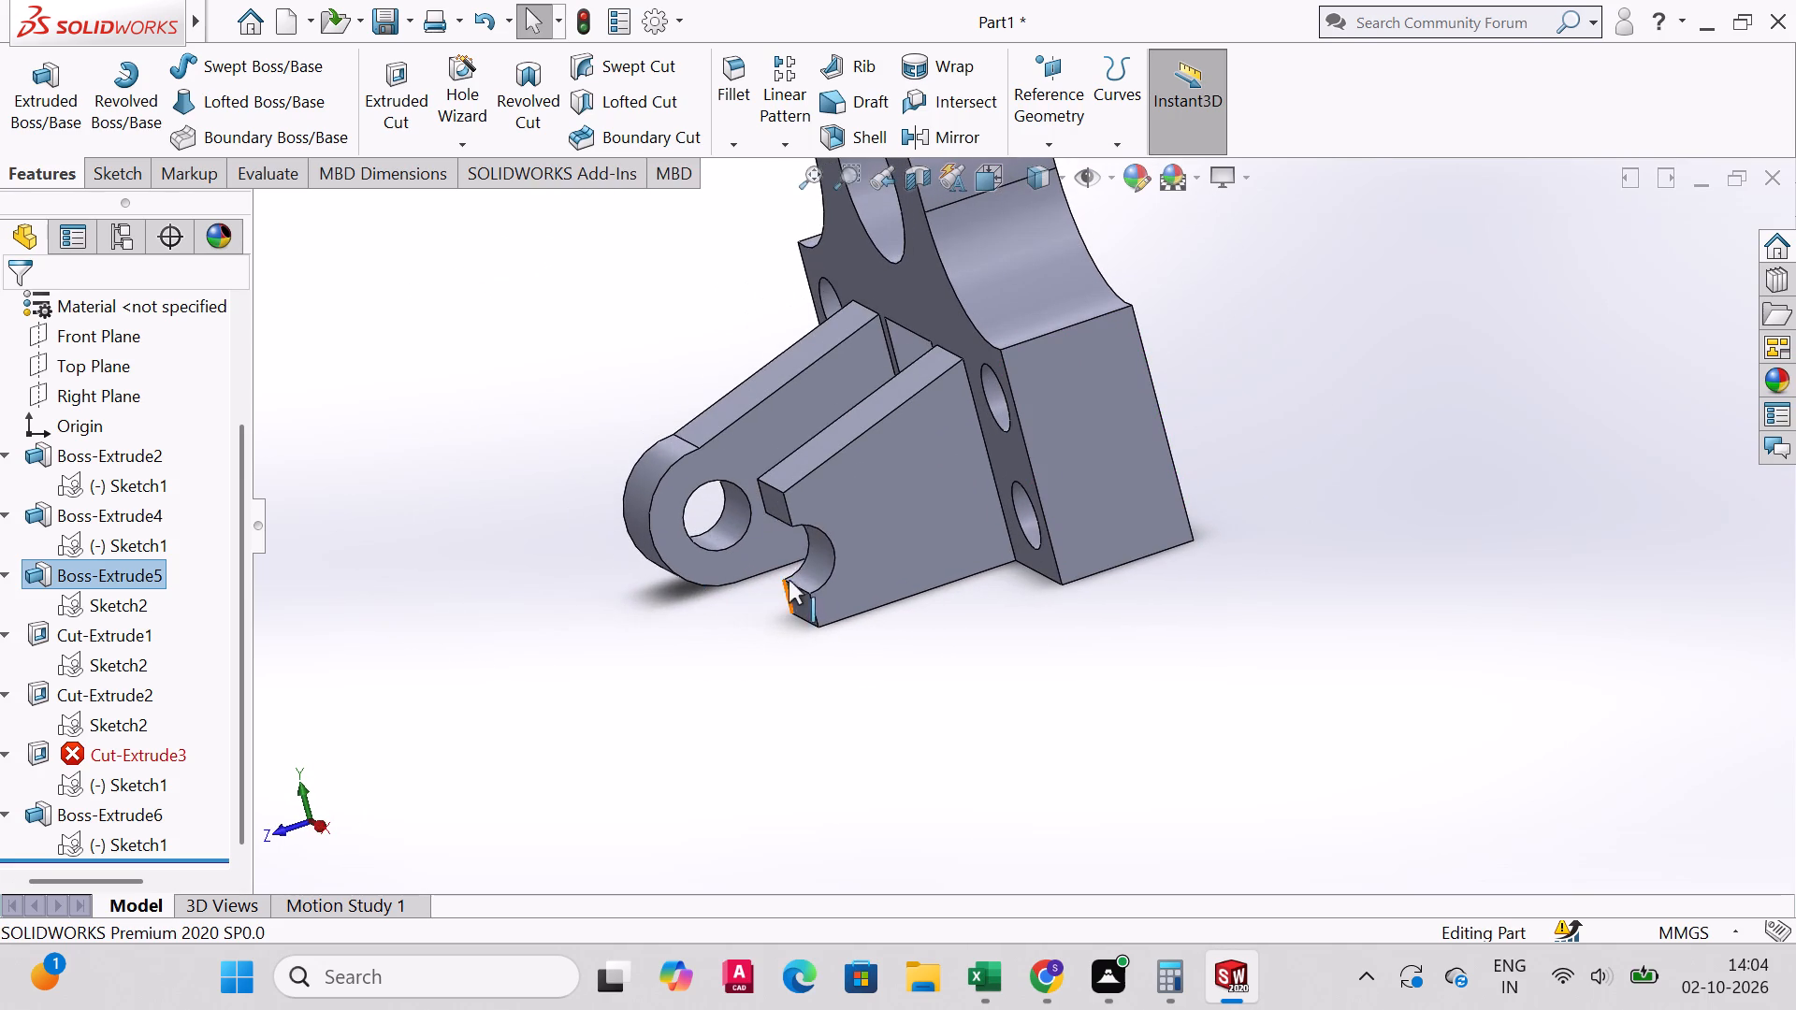
Undo the last depth change to Boss-Extrude5 and check both rounded lug ends.
left_click(559, 630)
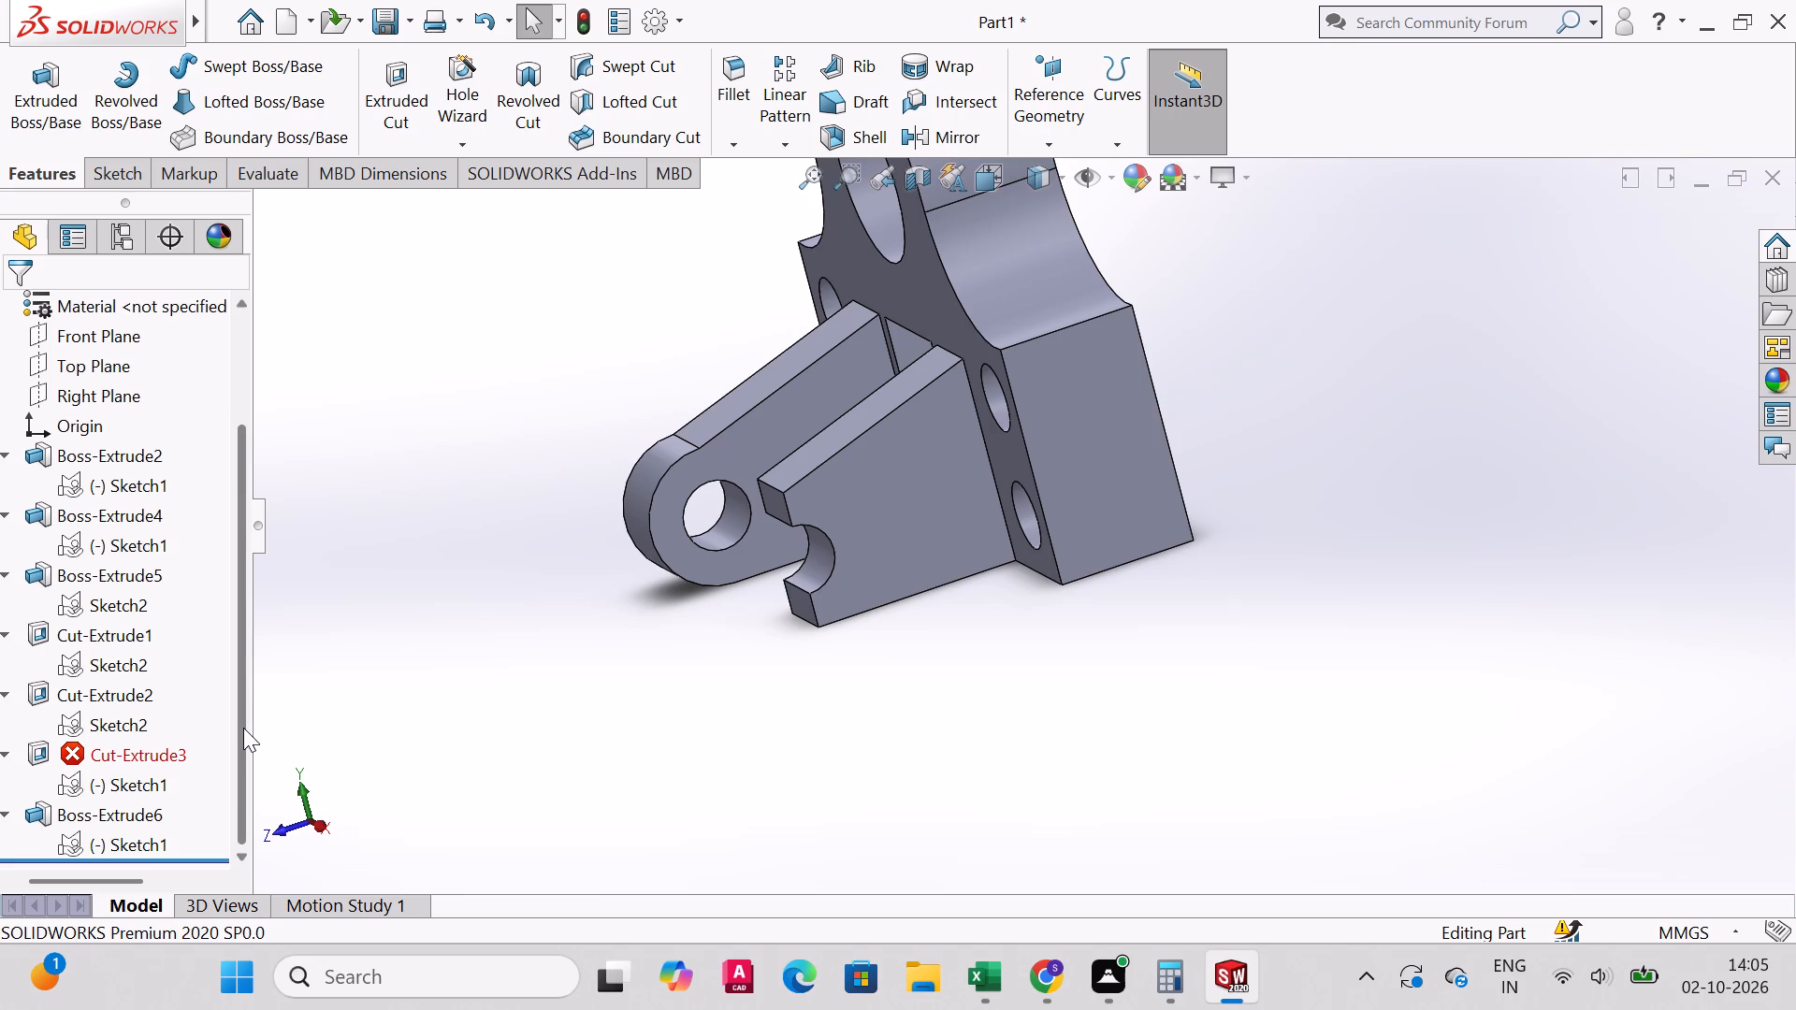
key("ctrl+z")
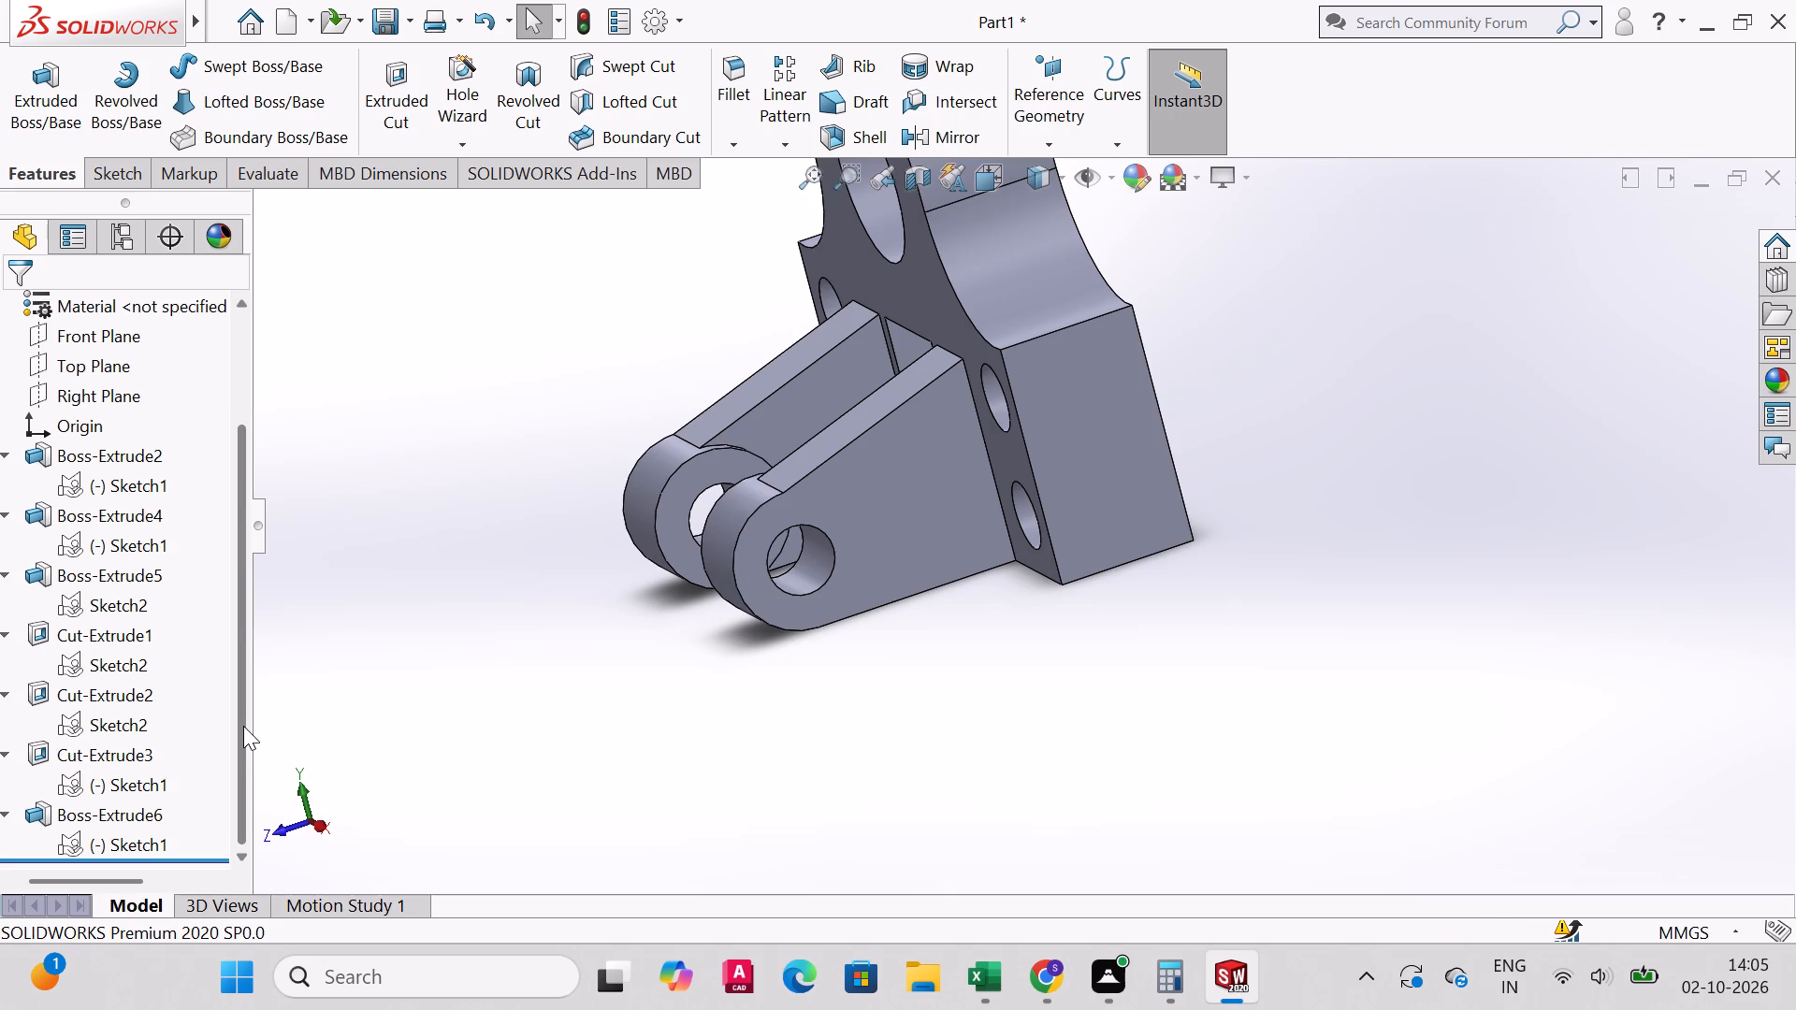
middle_click_drag(710, 604, 820, 491)
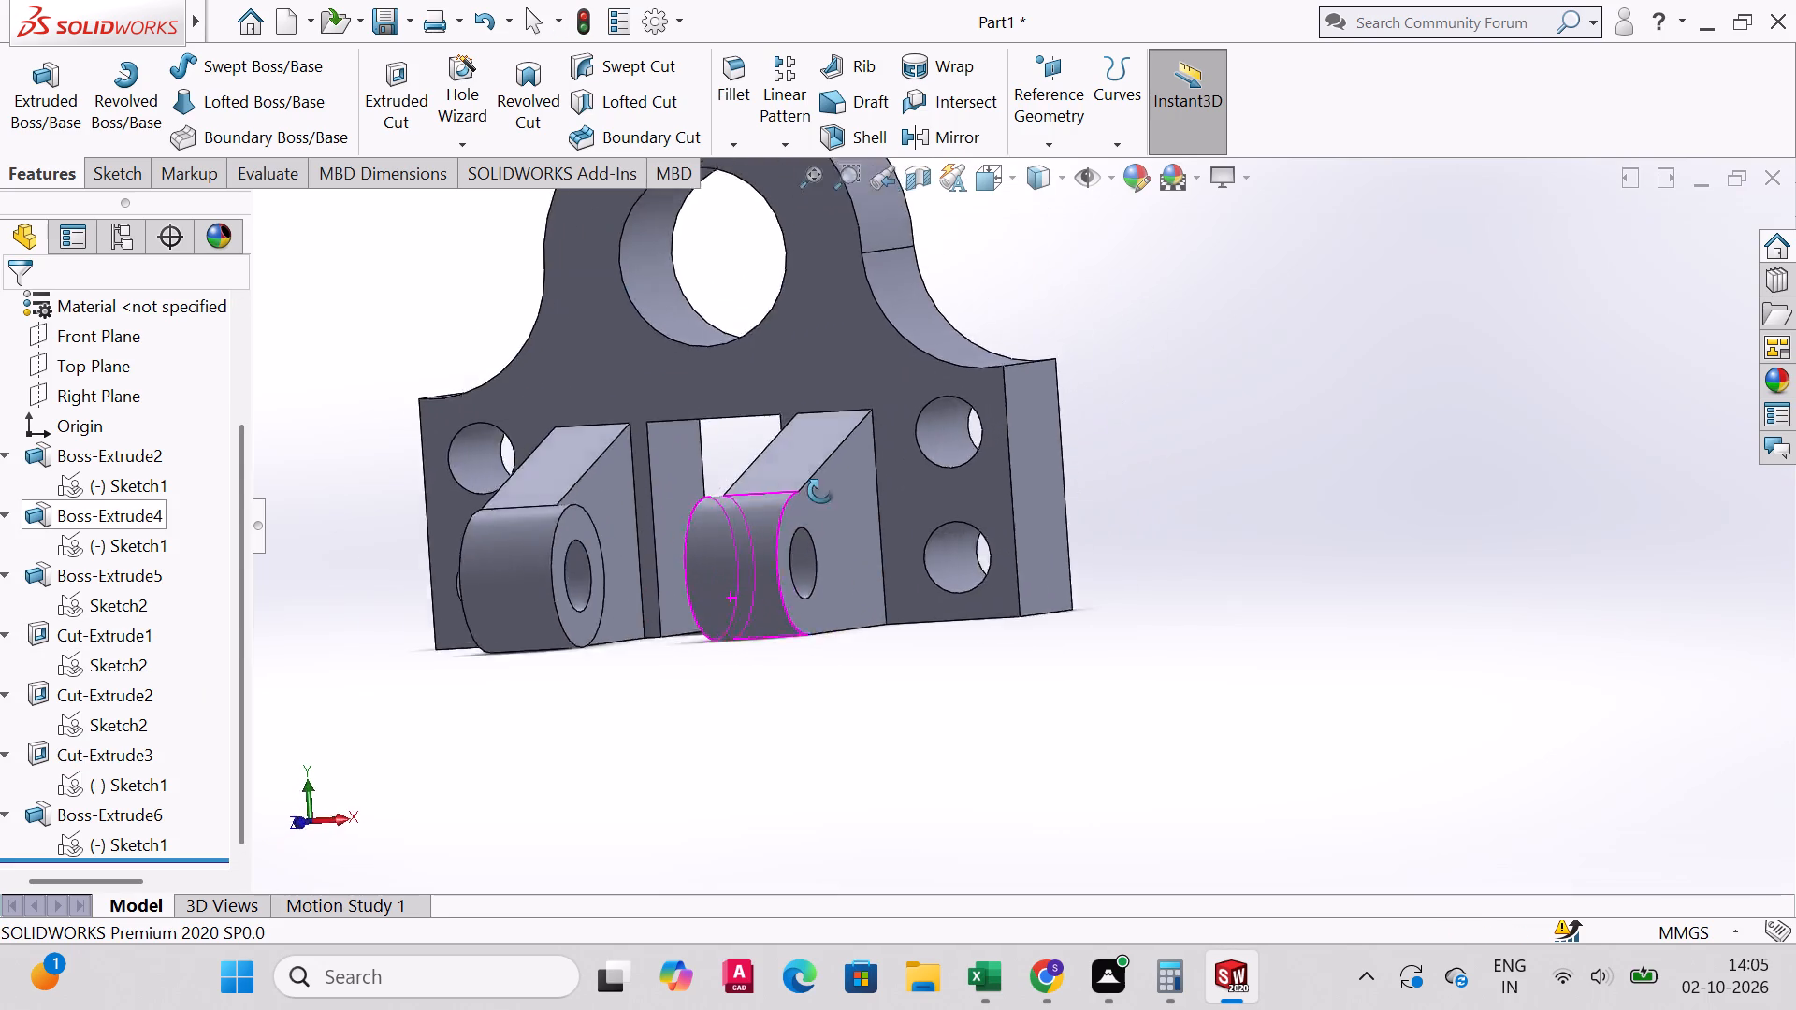
middle_click_drag(820, 491, 825, 750)
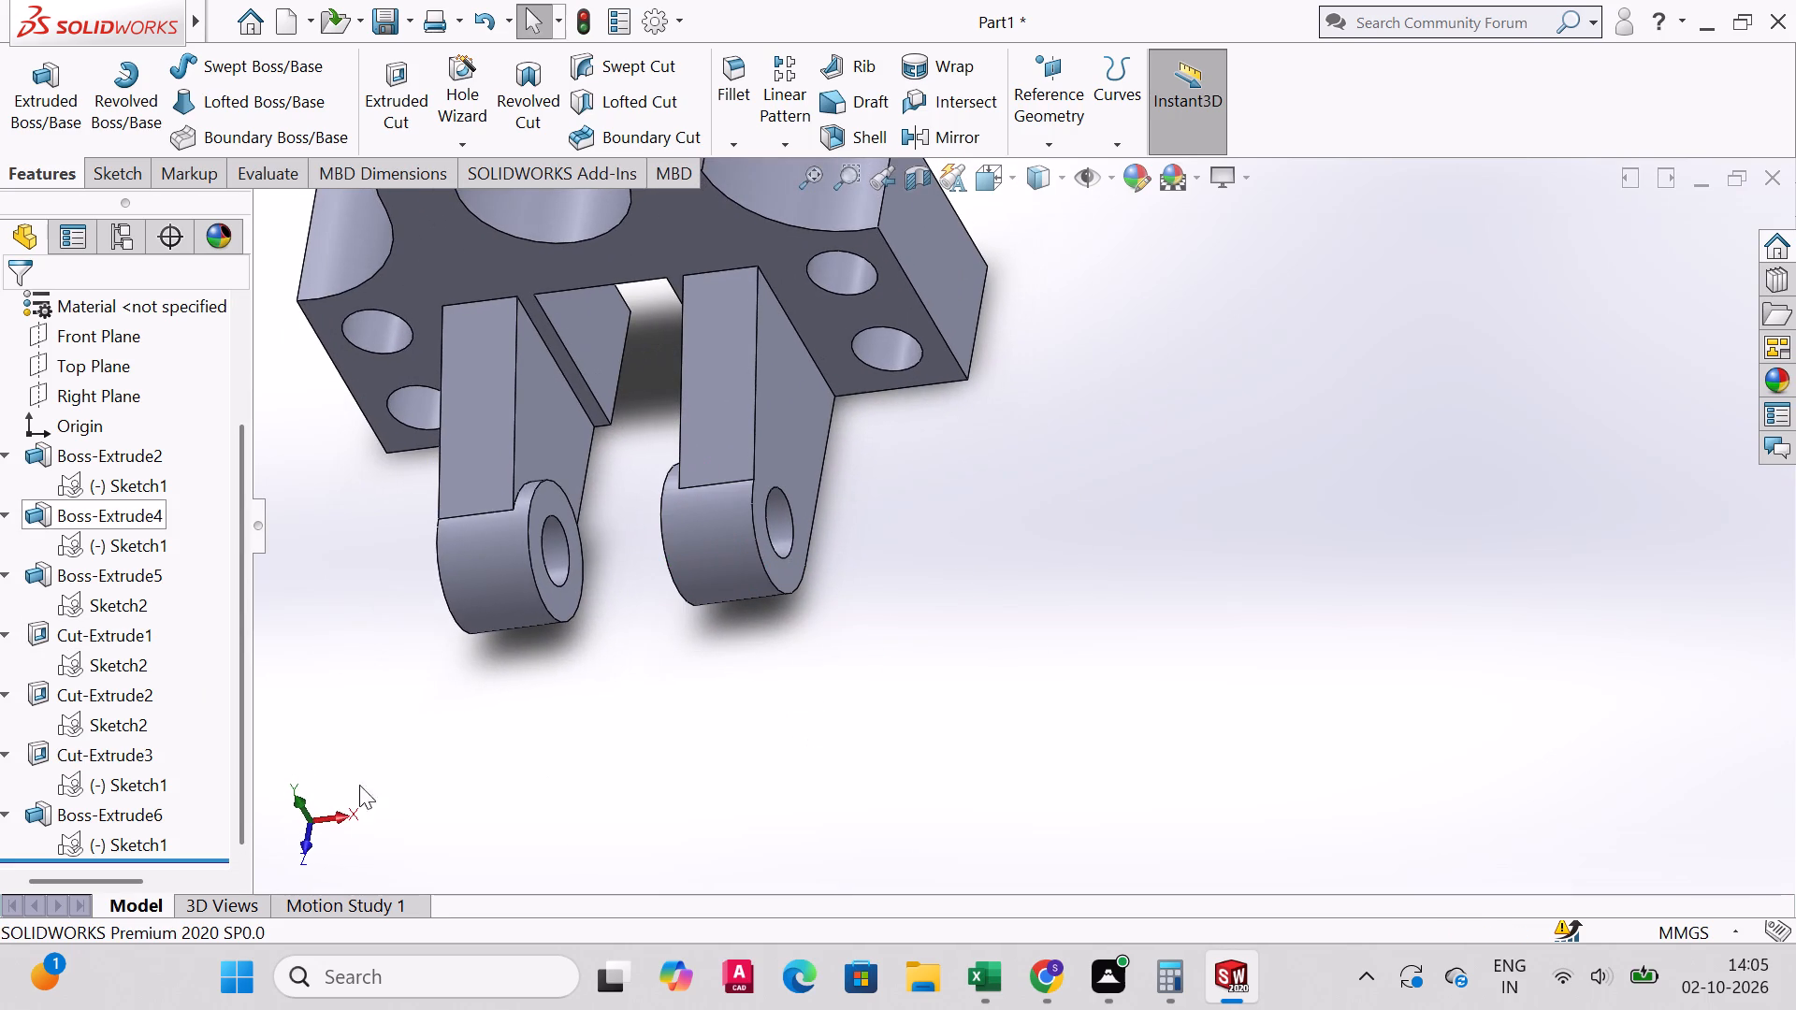
Examine the sketch behind Cut-Extrude3 against the two lugs and the opening between them.
left_click(94, 782)
middle_click_drag(645, 516, 664, 430)
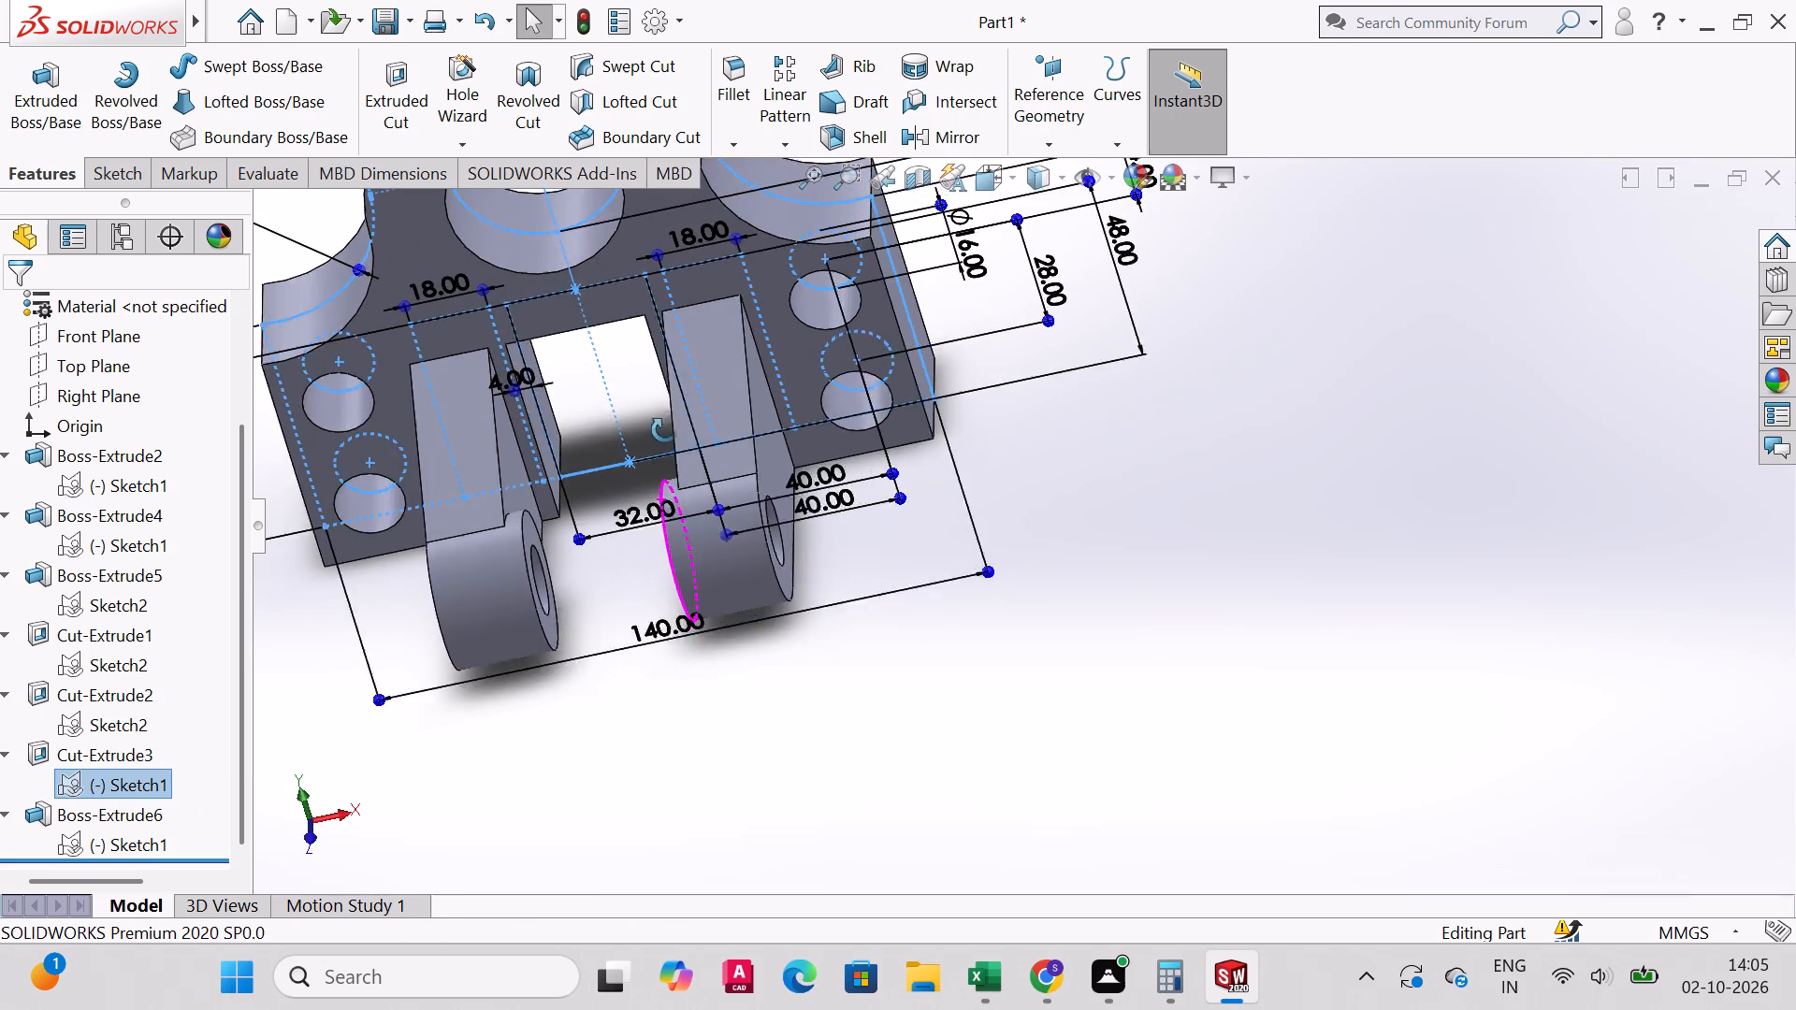
middle_click_drag(664, 430, 661, 415)
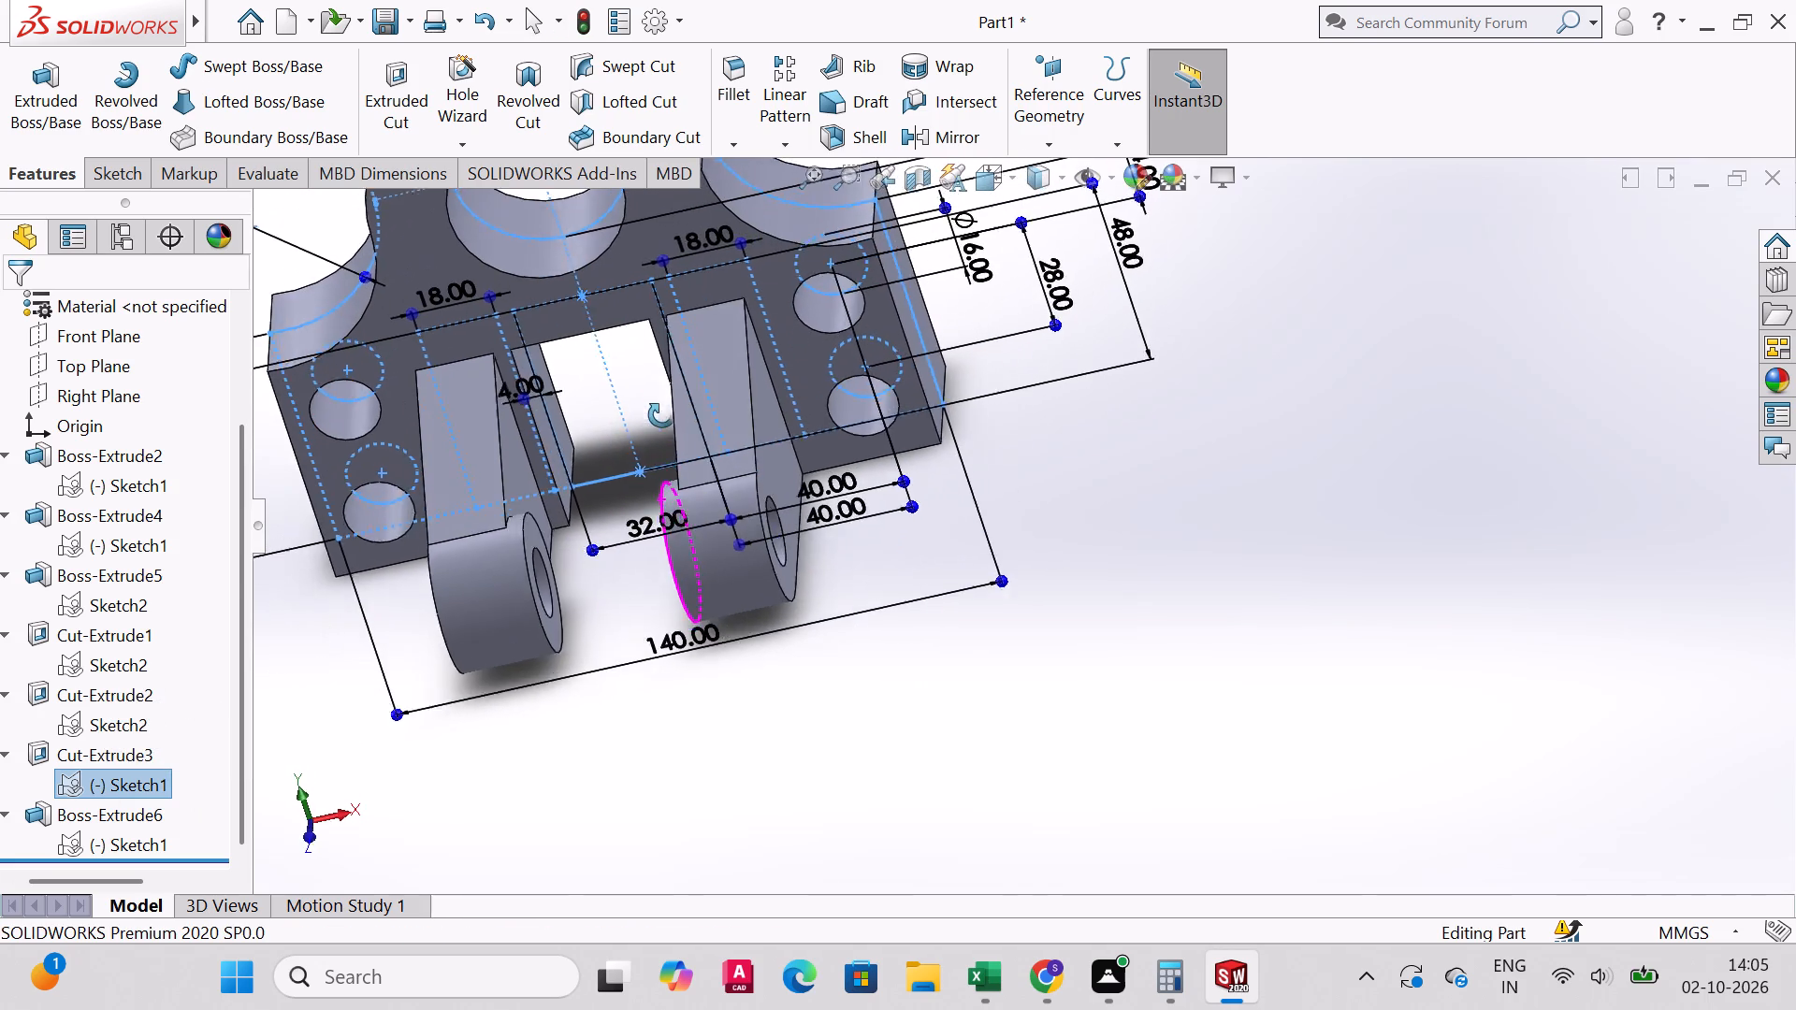
middle_click_drag(661, 415, 686, 390)
middle_click(646, 404)
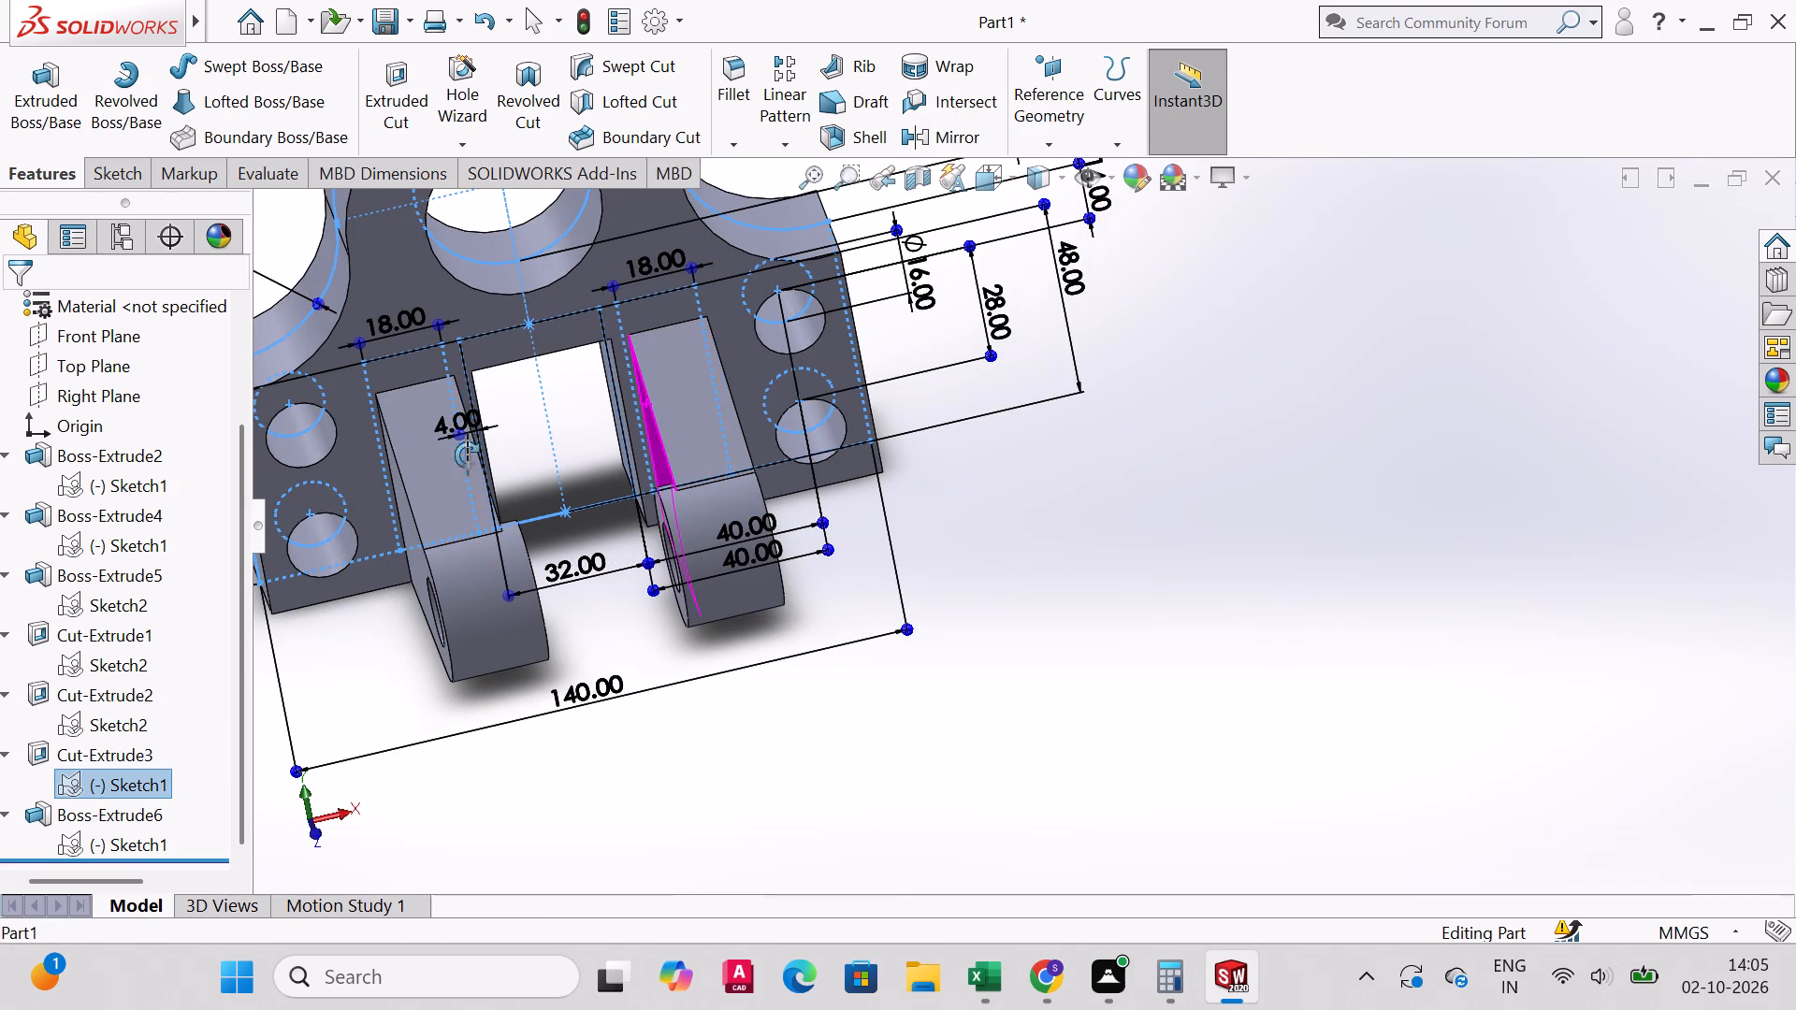
key("Escape")
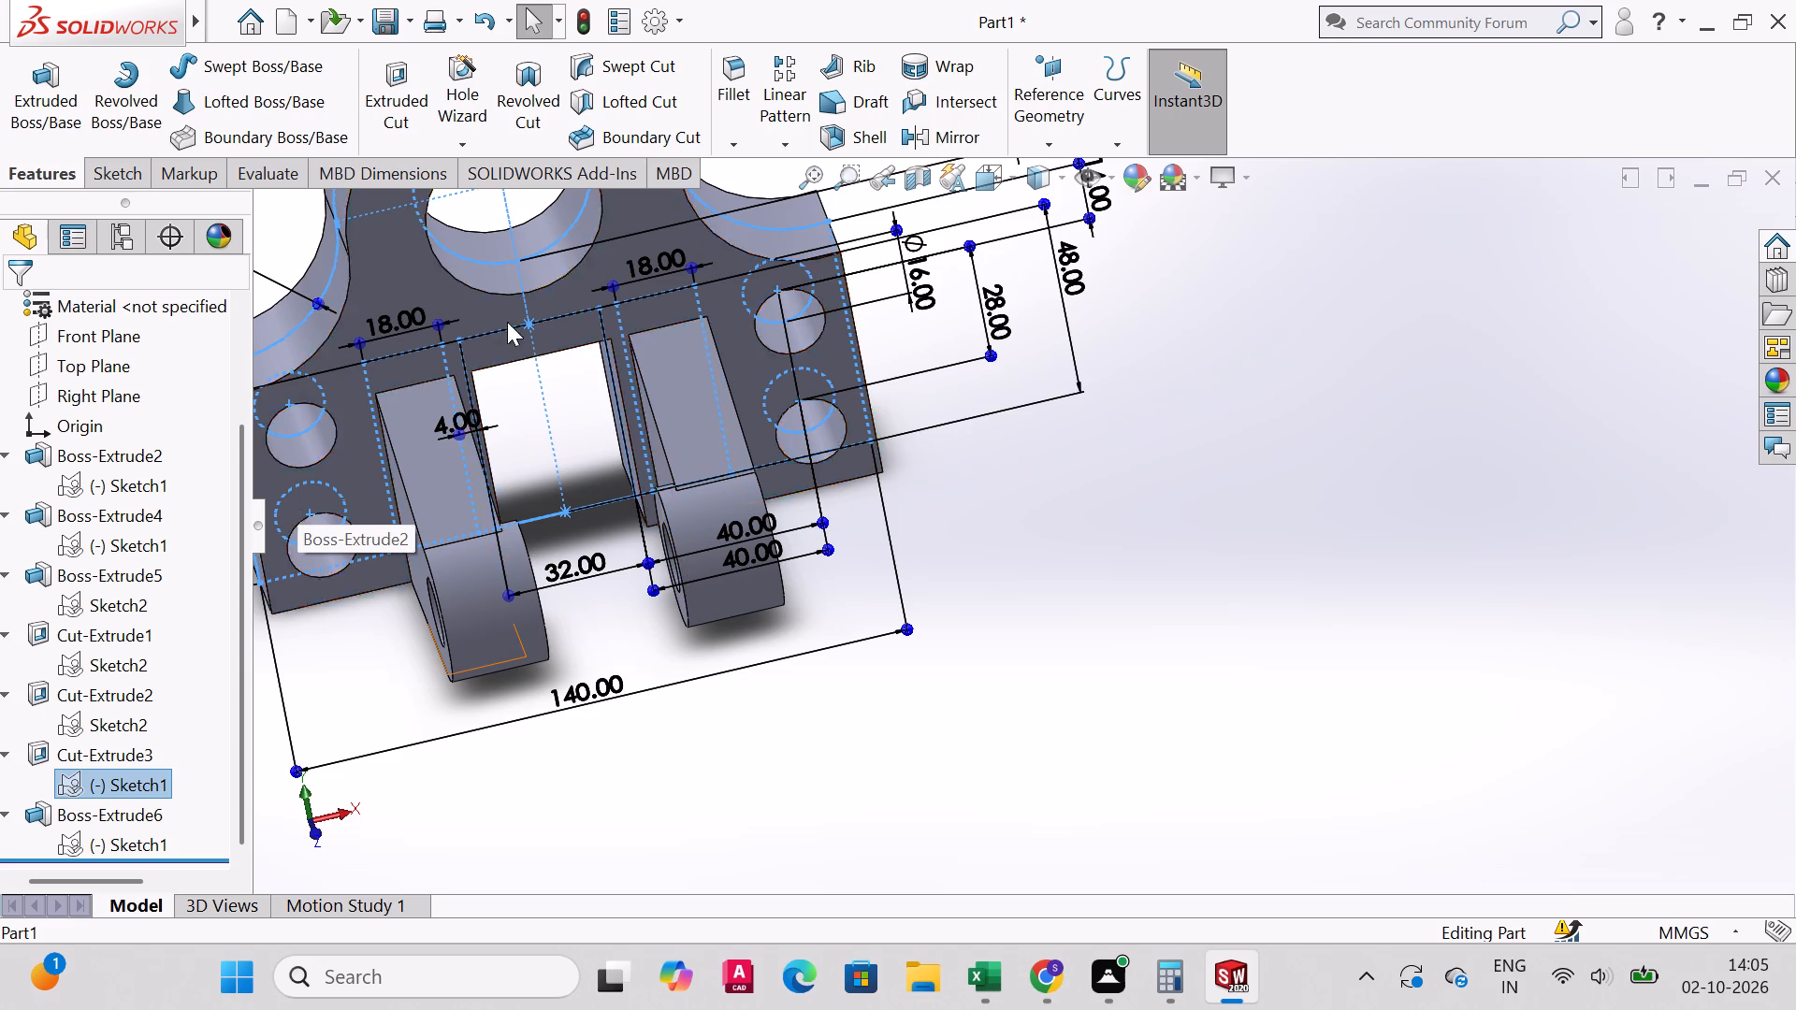
middle_click_drag(746, 553, 747, 640)
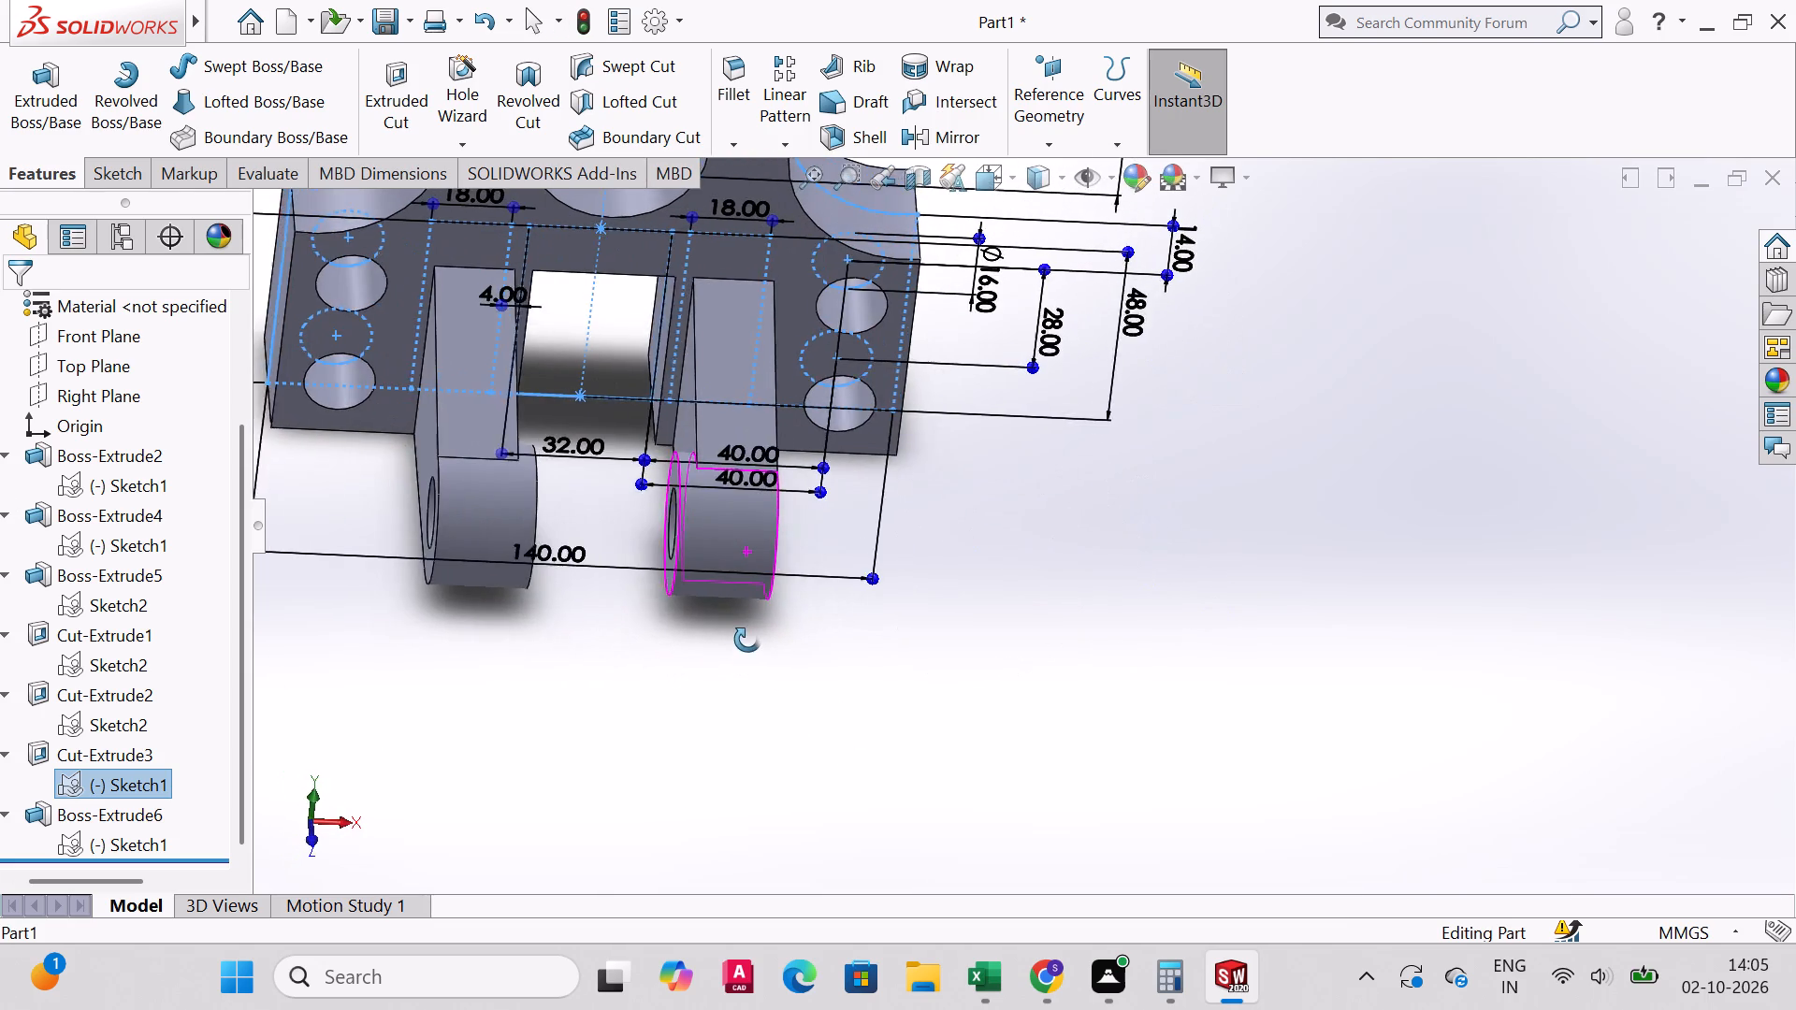
middle_click_drag(747, 640, 702, 649)
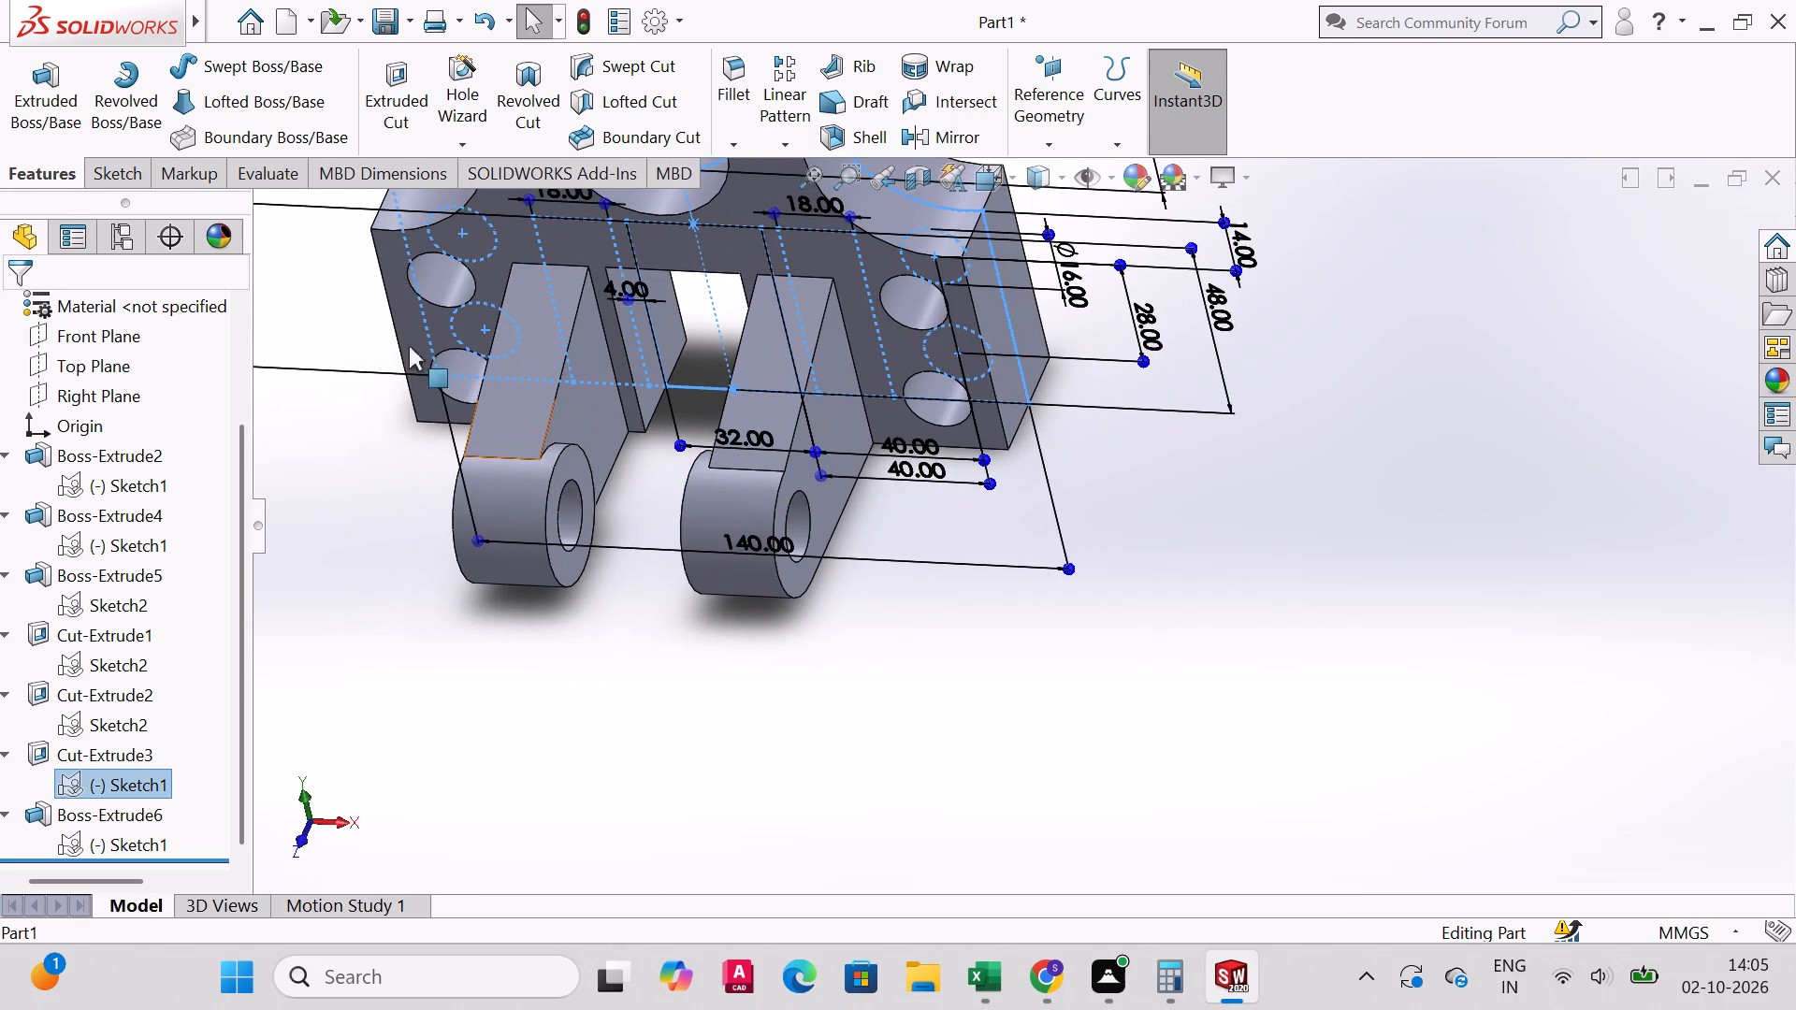
Edit Boss-Extrude2's Sketch1, adding a 4 mm horizontal line between the upper corners of the central opening and the recess beside the 4.00 dimension.
left_click(145, 490)
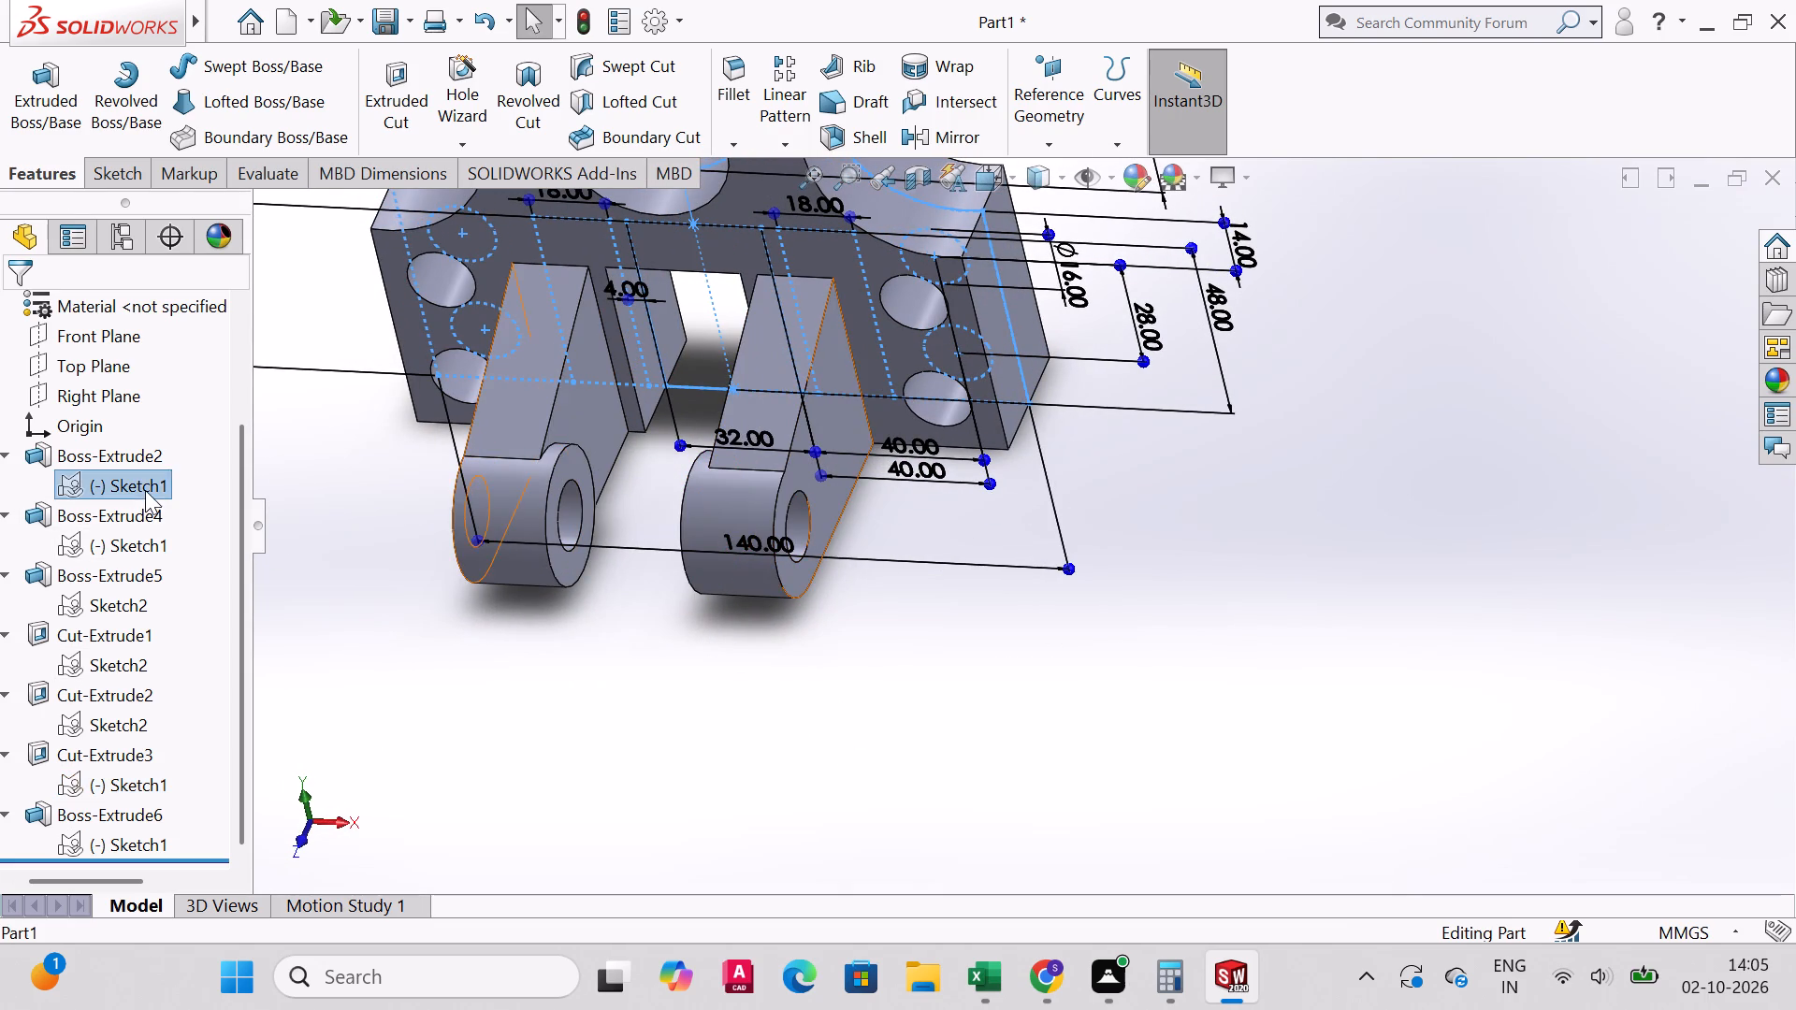
left_click(66, 480)
left_click(85, 406)
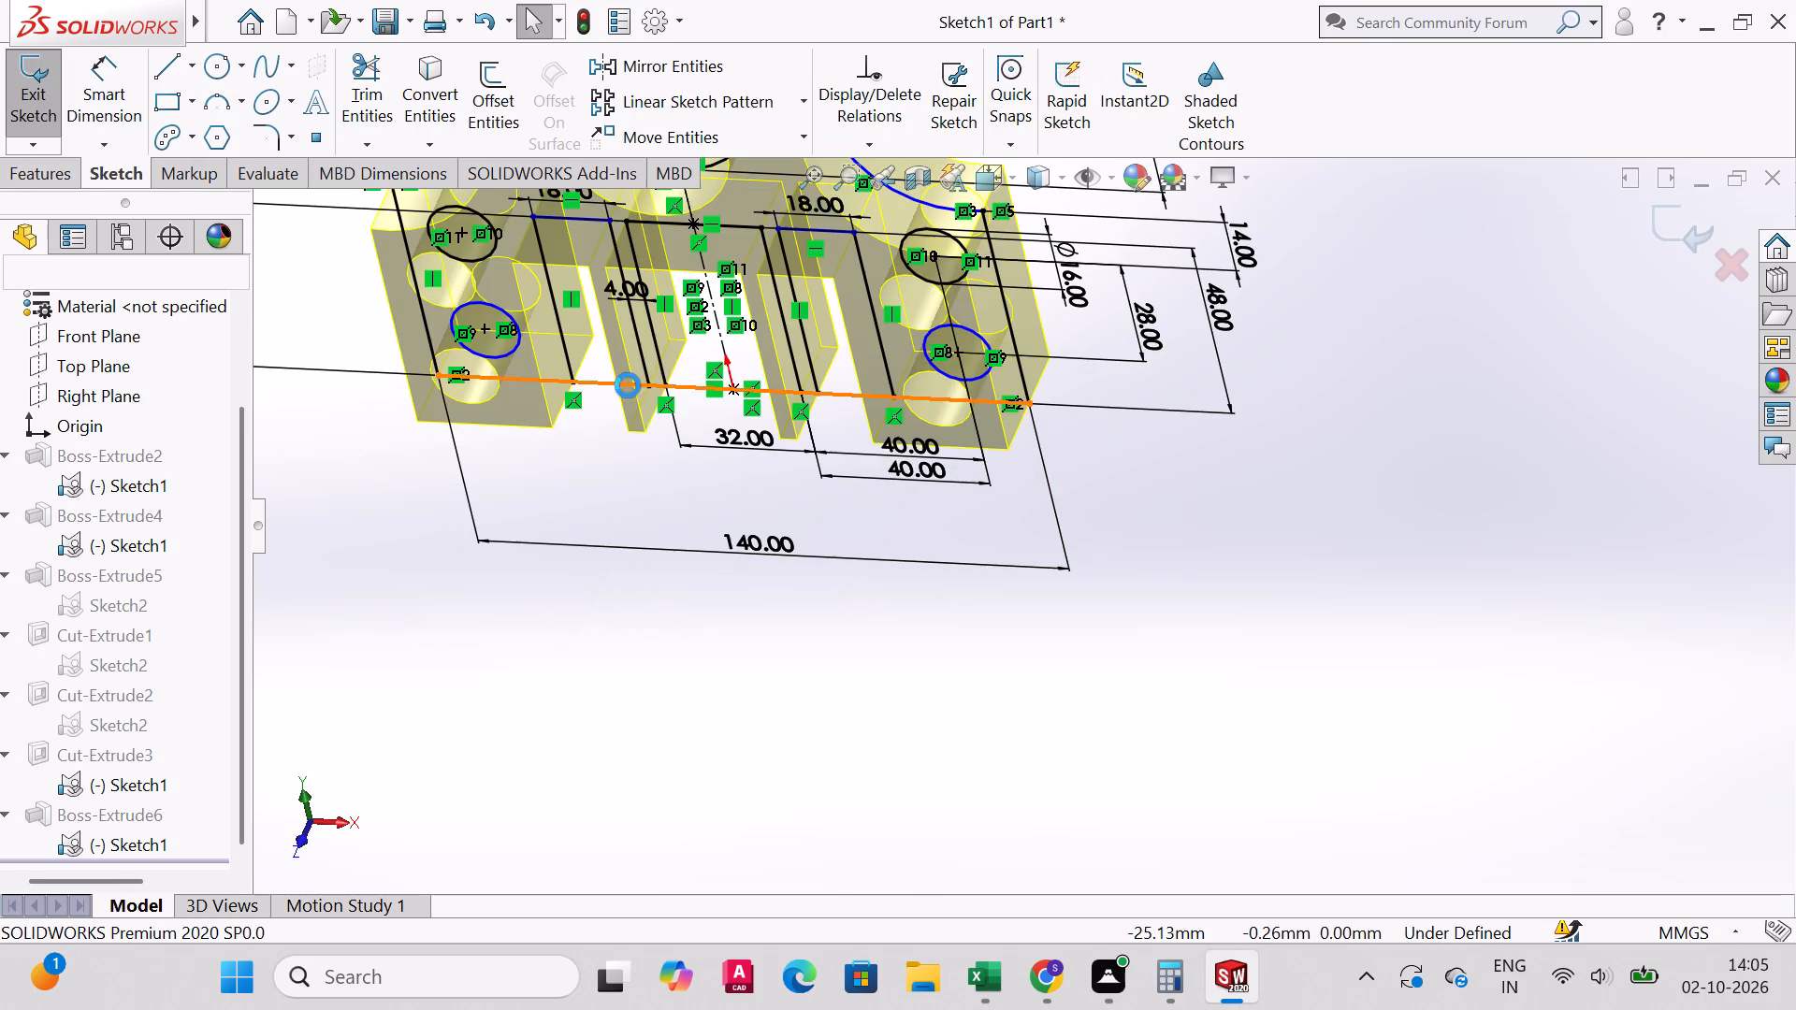
middle_click_drag(667, 345, 702, 265)
scroll(747, 413, "down", 2)
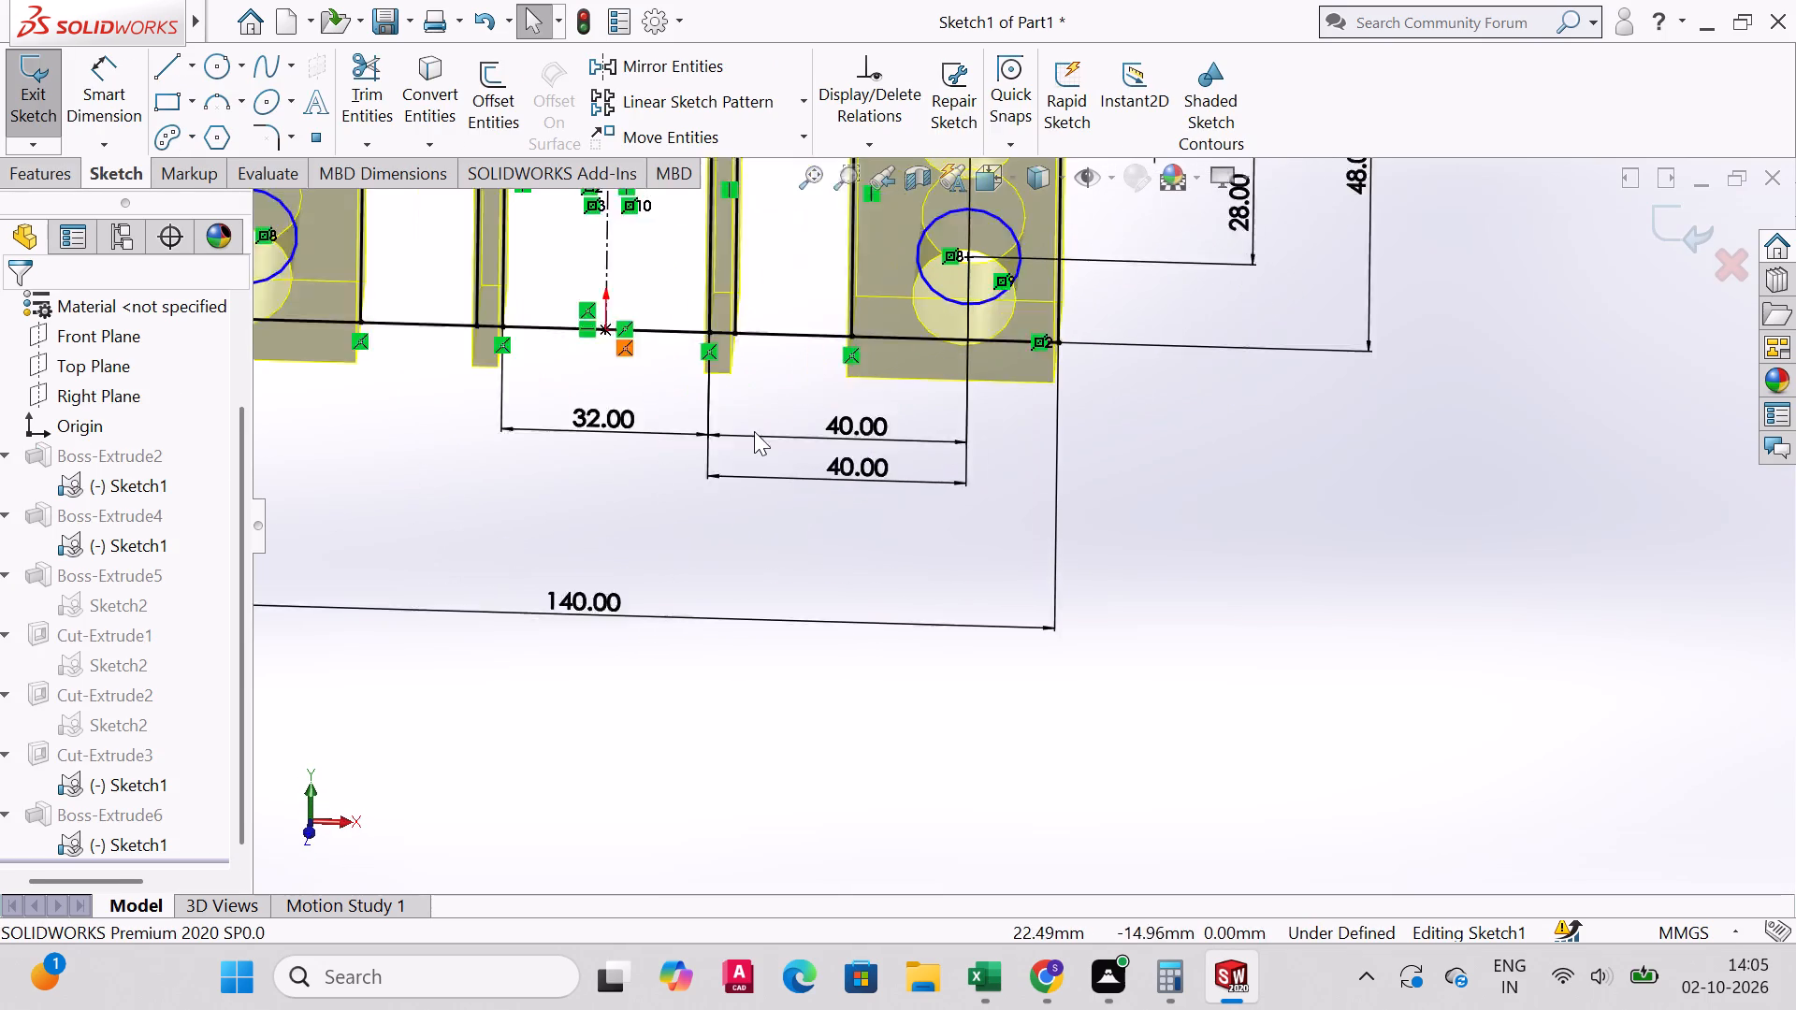
scroll(754, 431, "down", 1)
scroll(742, 429, "up", 6)
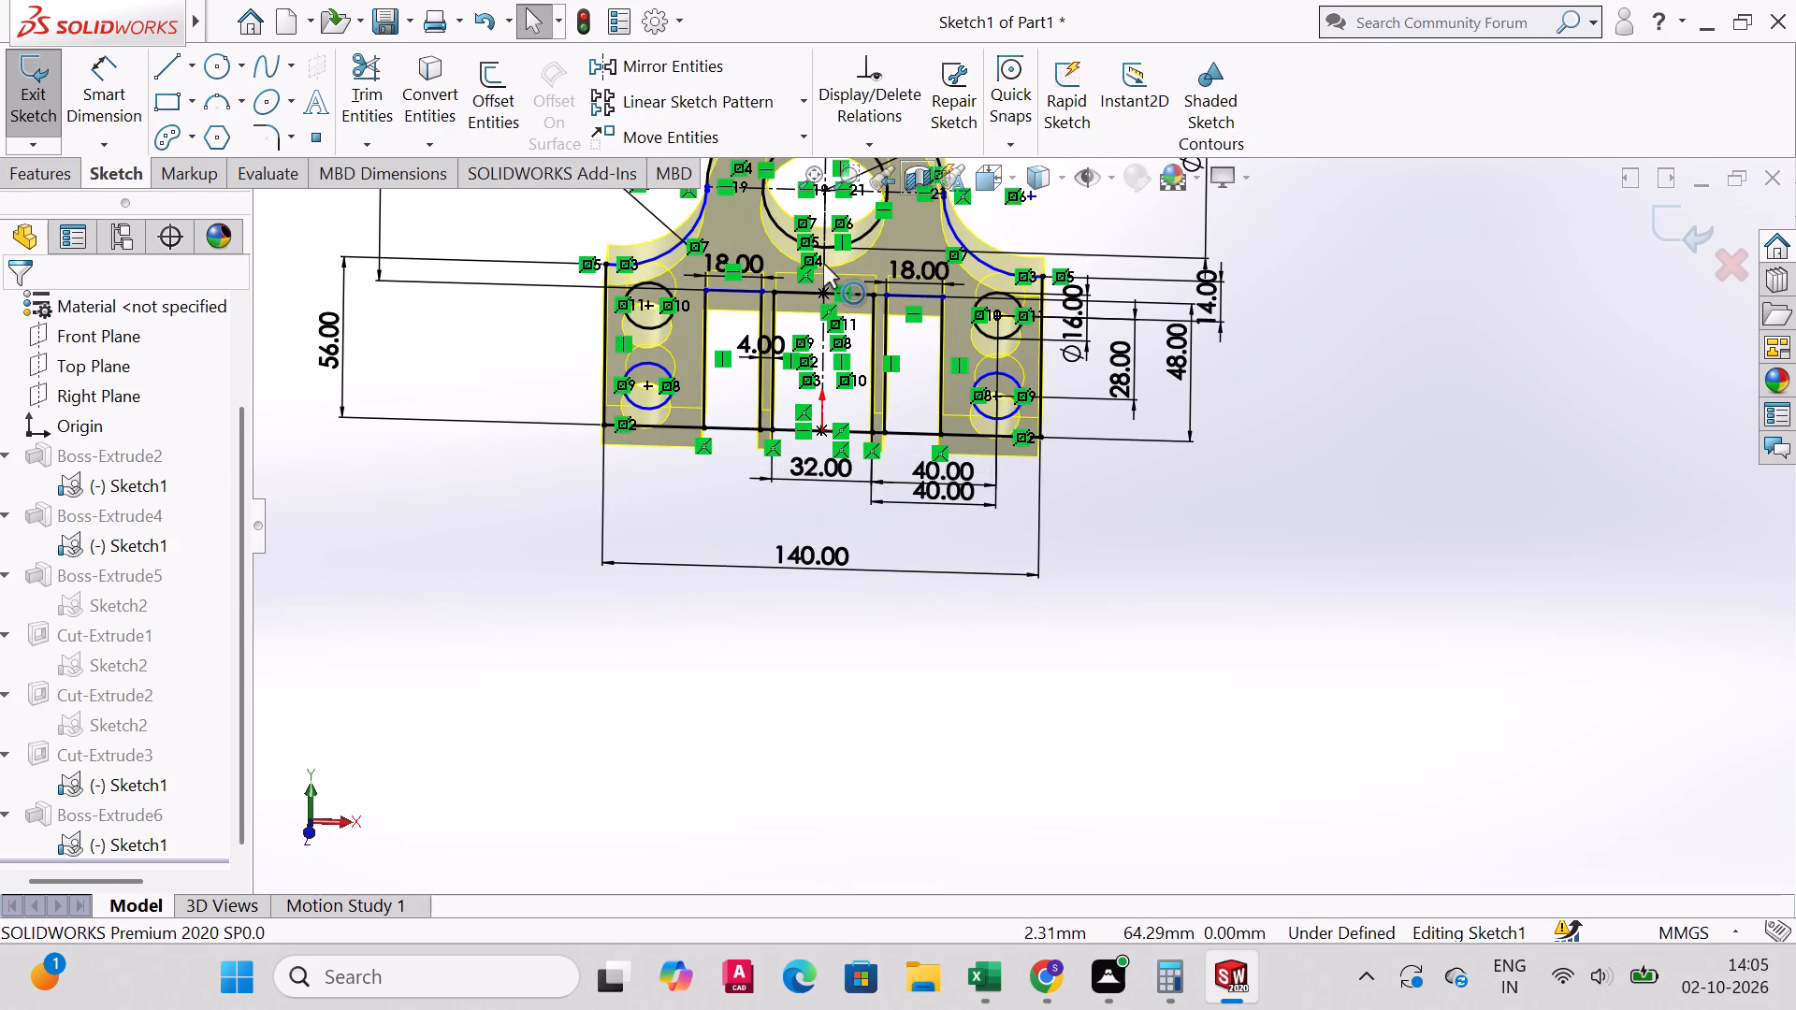
left_click(848, 159)
left_click_drag(683, 227, 934, 321)
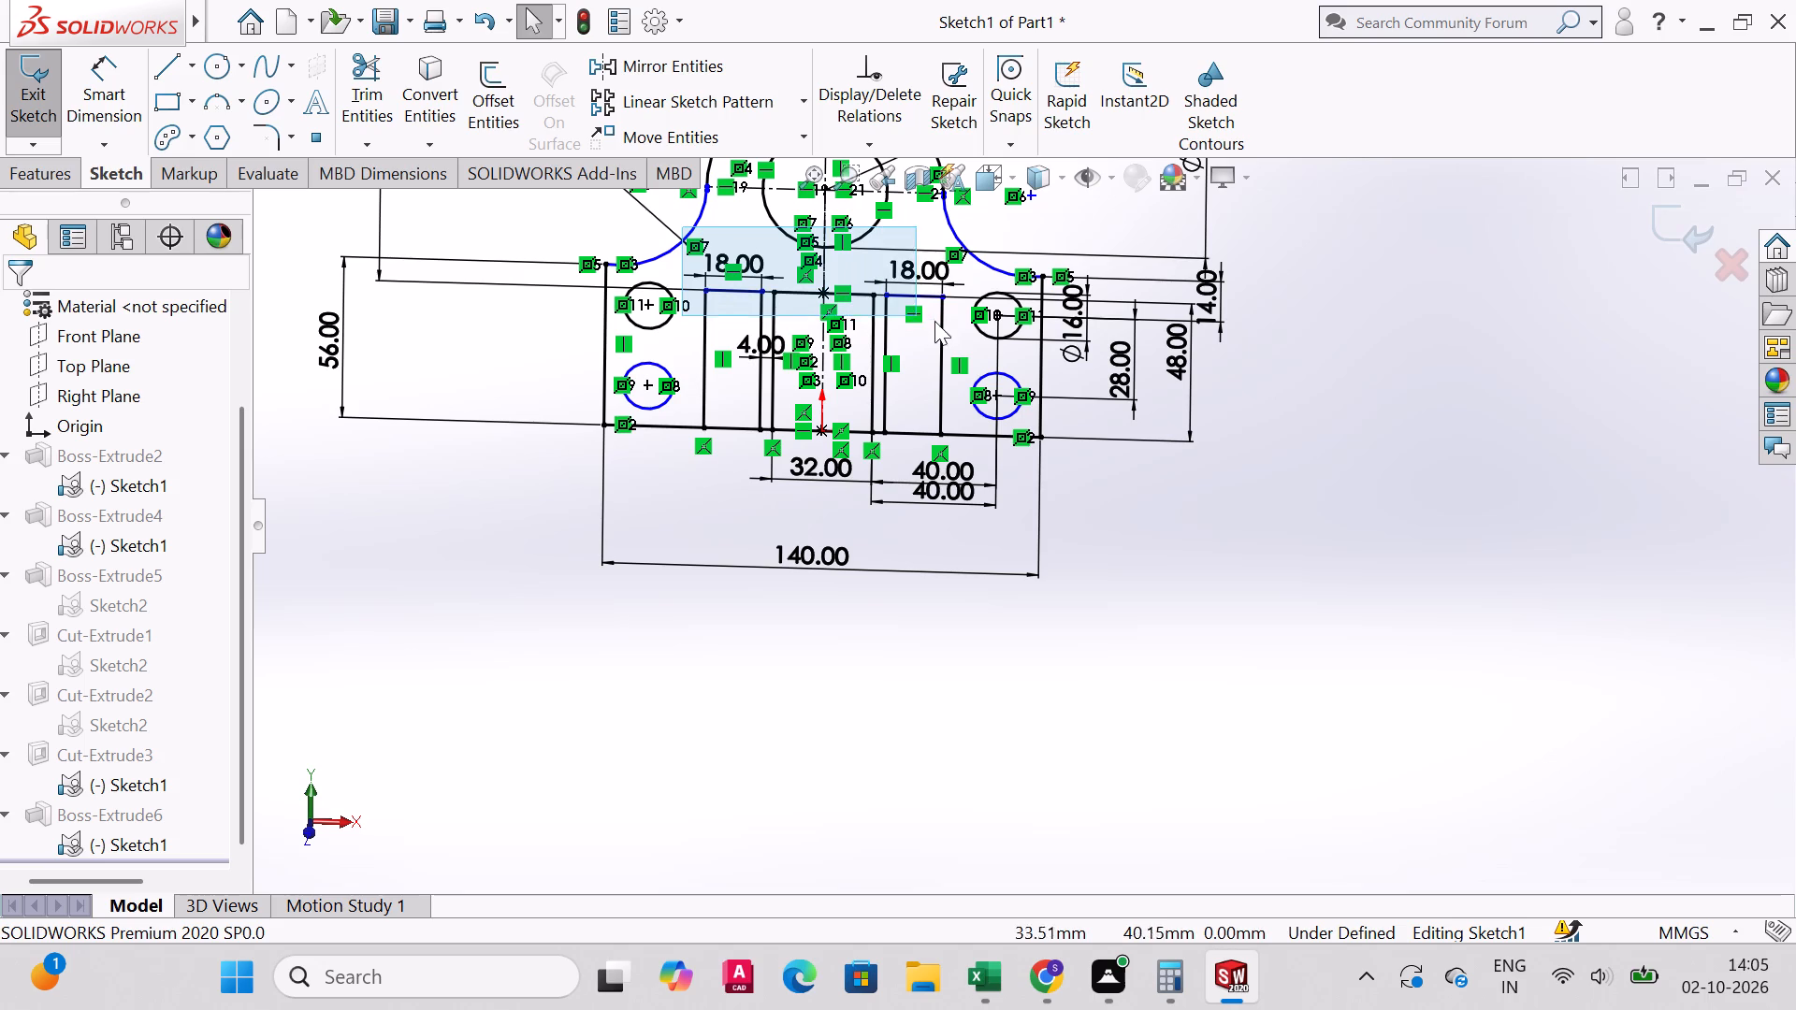
left_click_drag(934, 321, 961, 331)
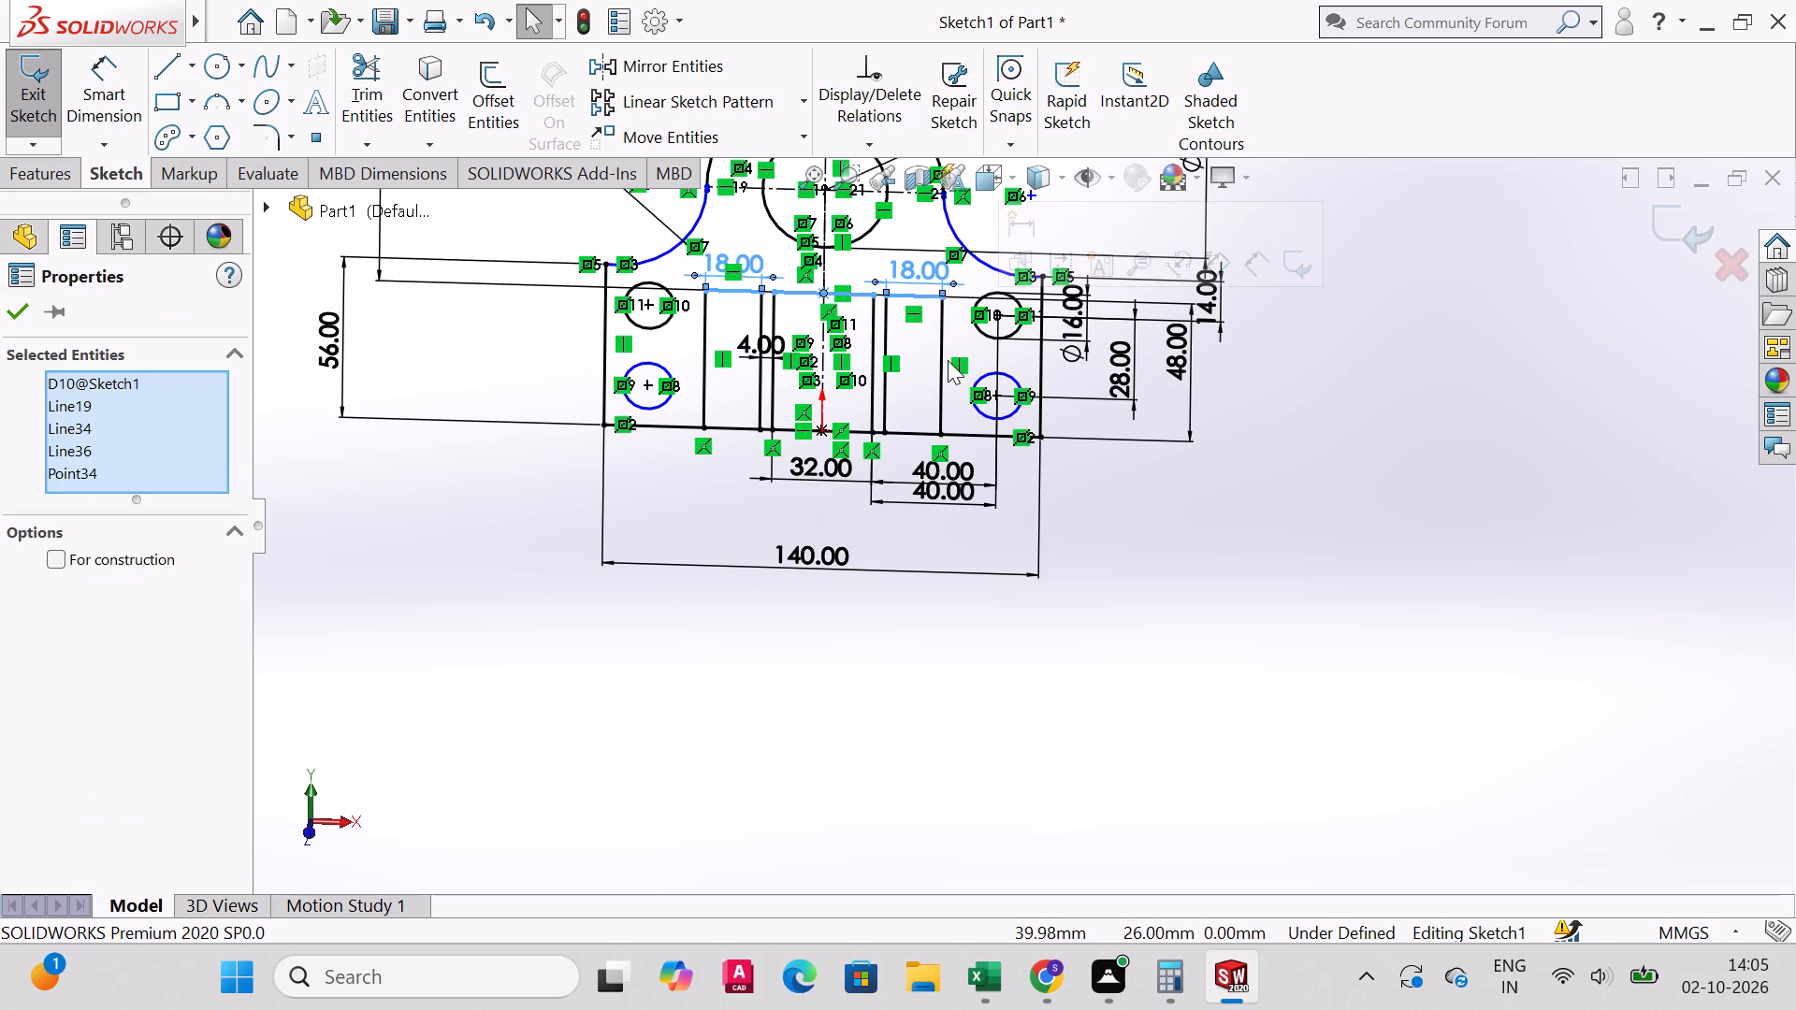
key("Escape")
key("Escape")
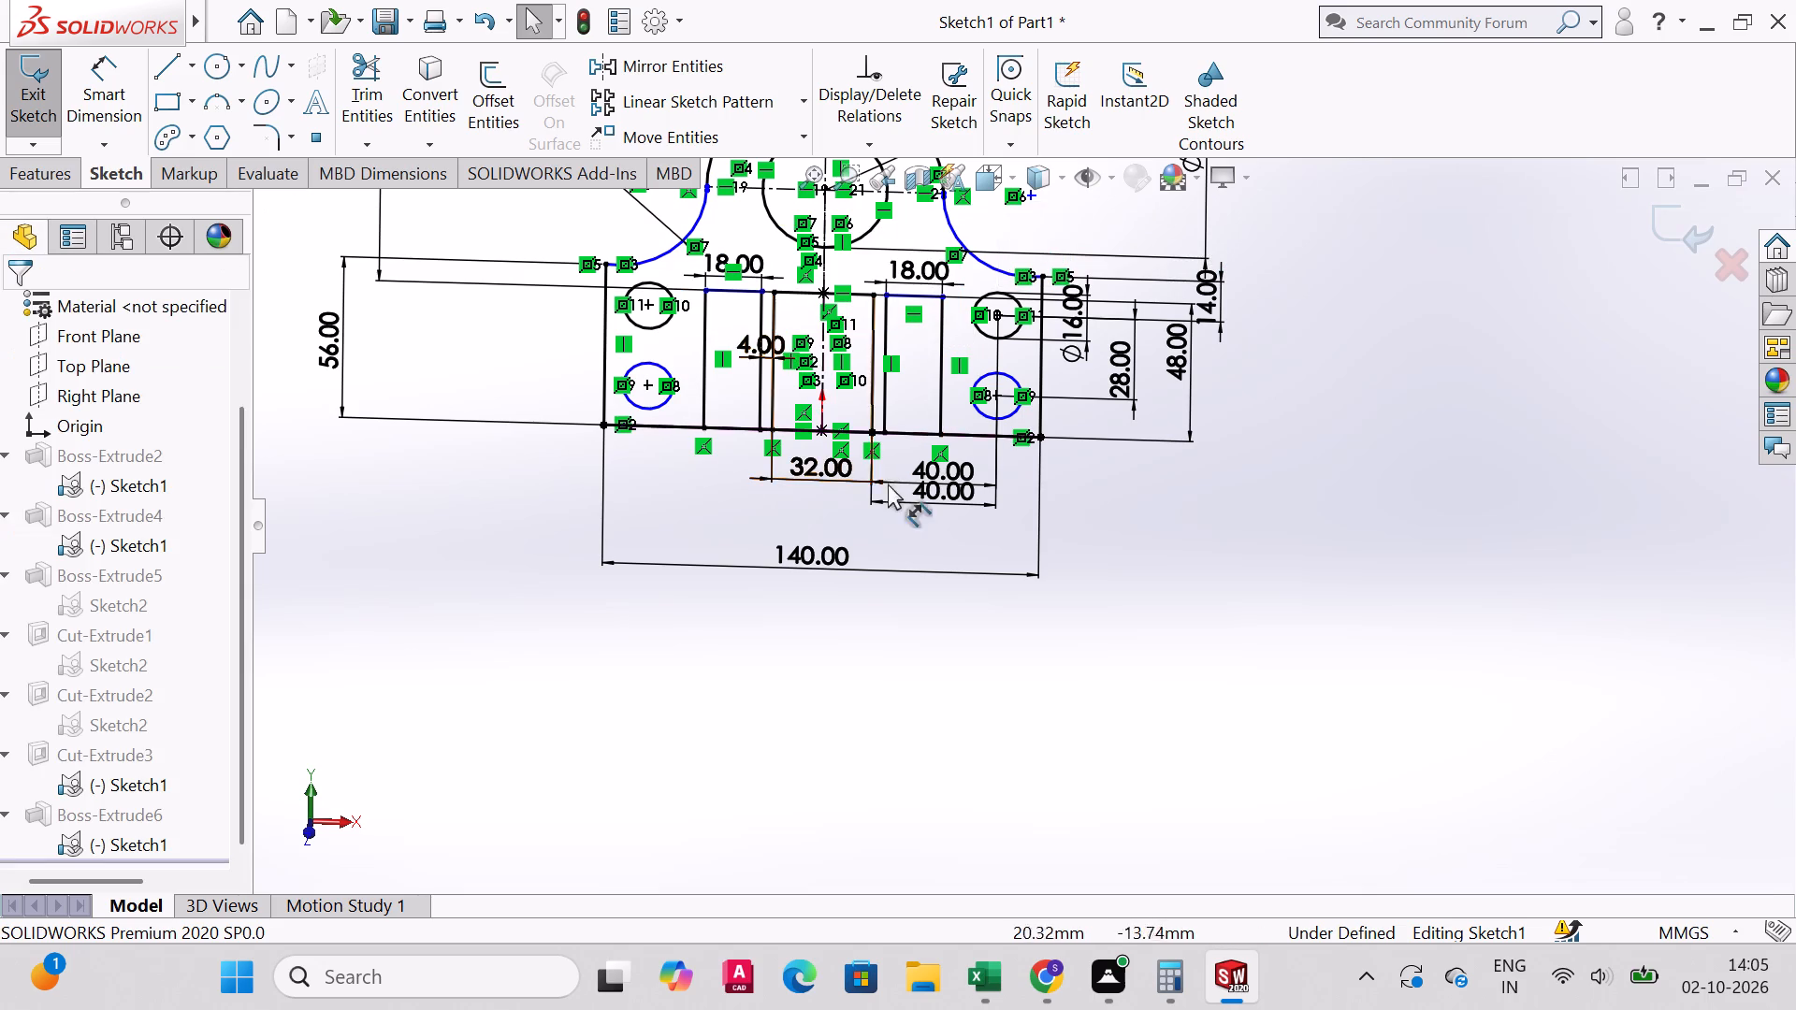
left_click(855, 175)
left_click_drag(630, 228, 899, 284)
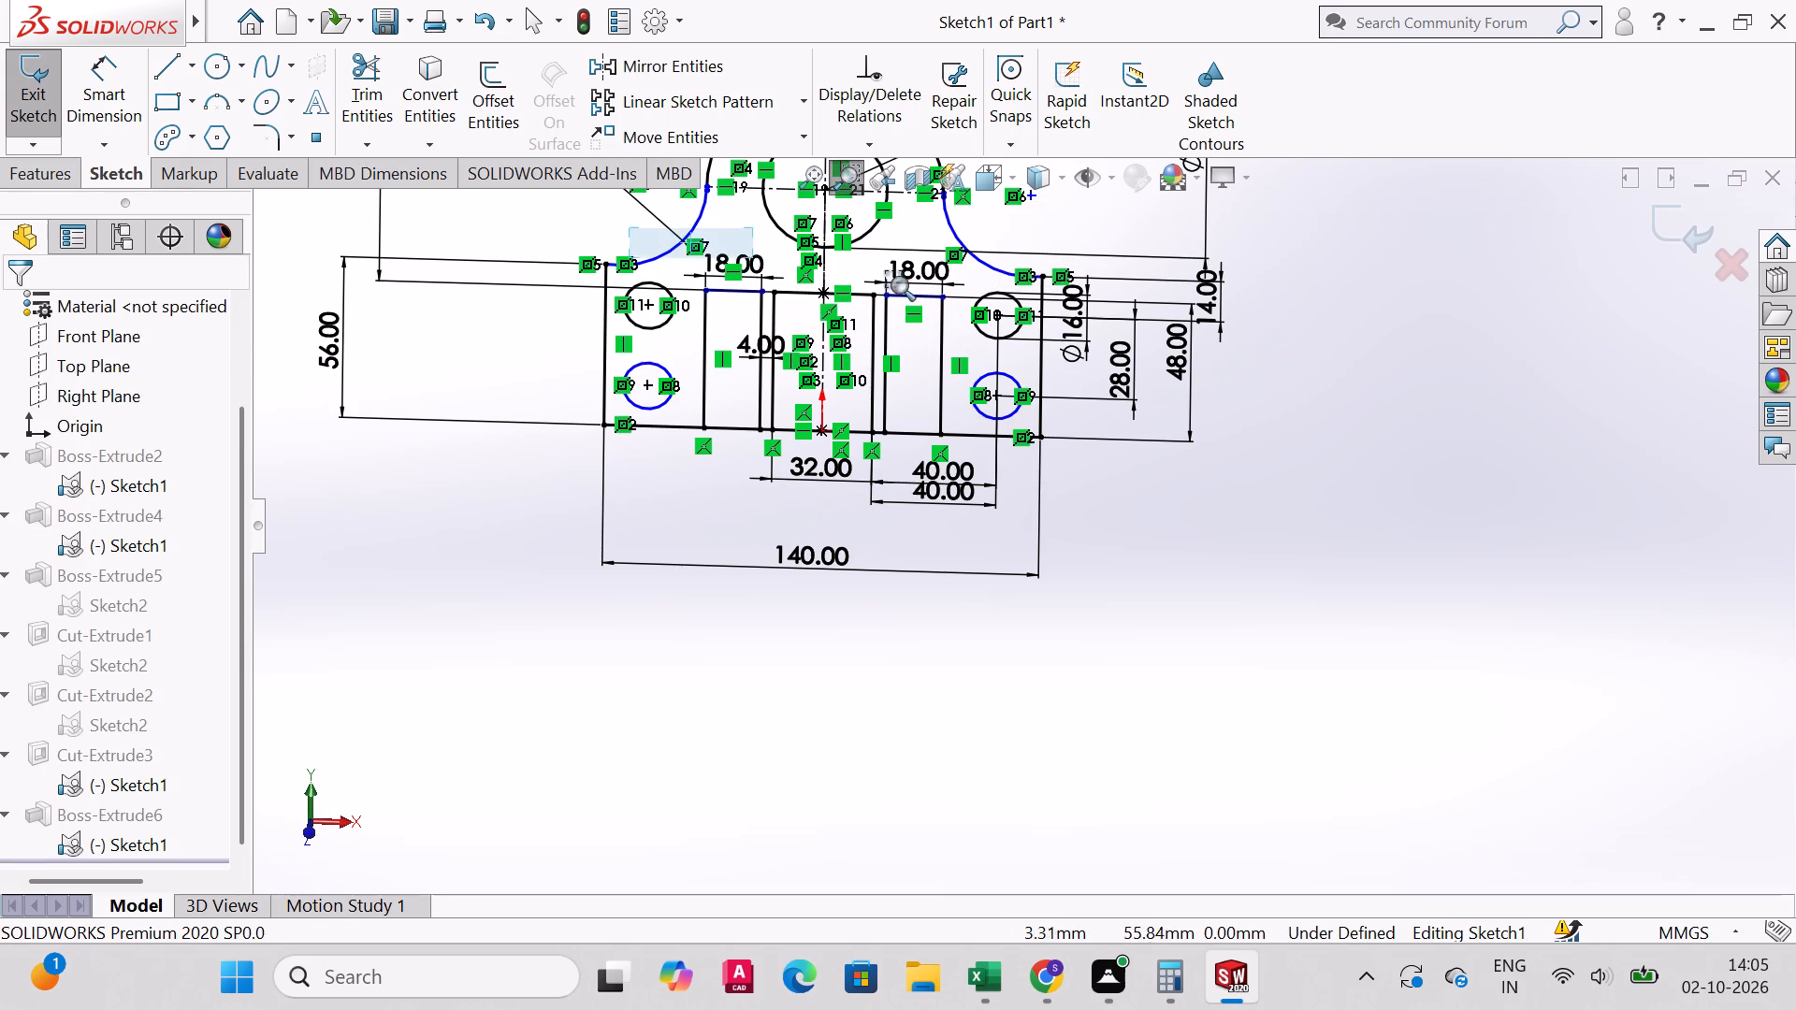
left_click_drag(899, 284, 1021, 341)
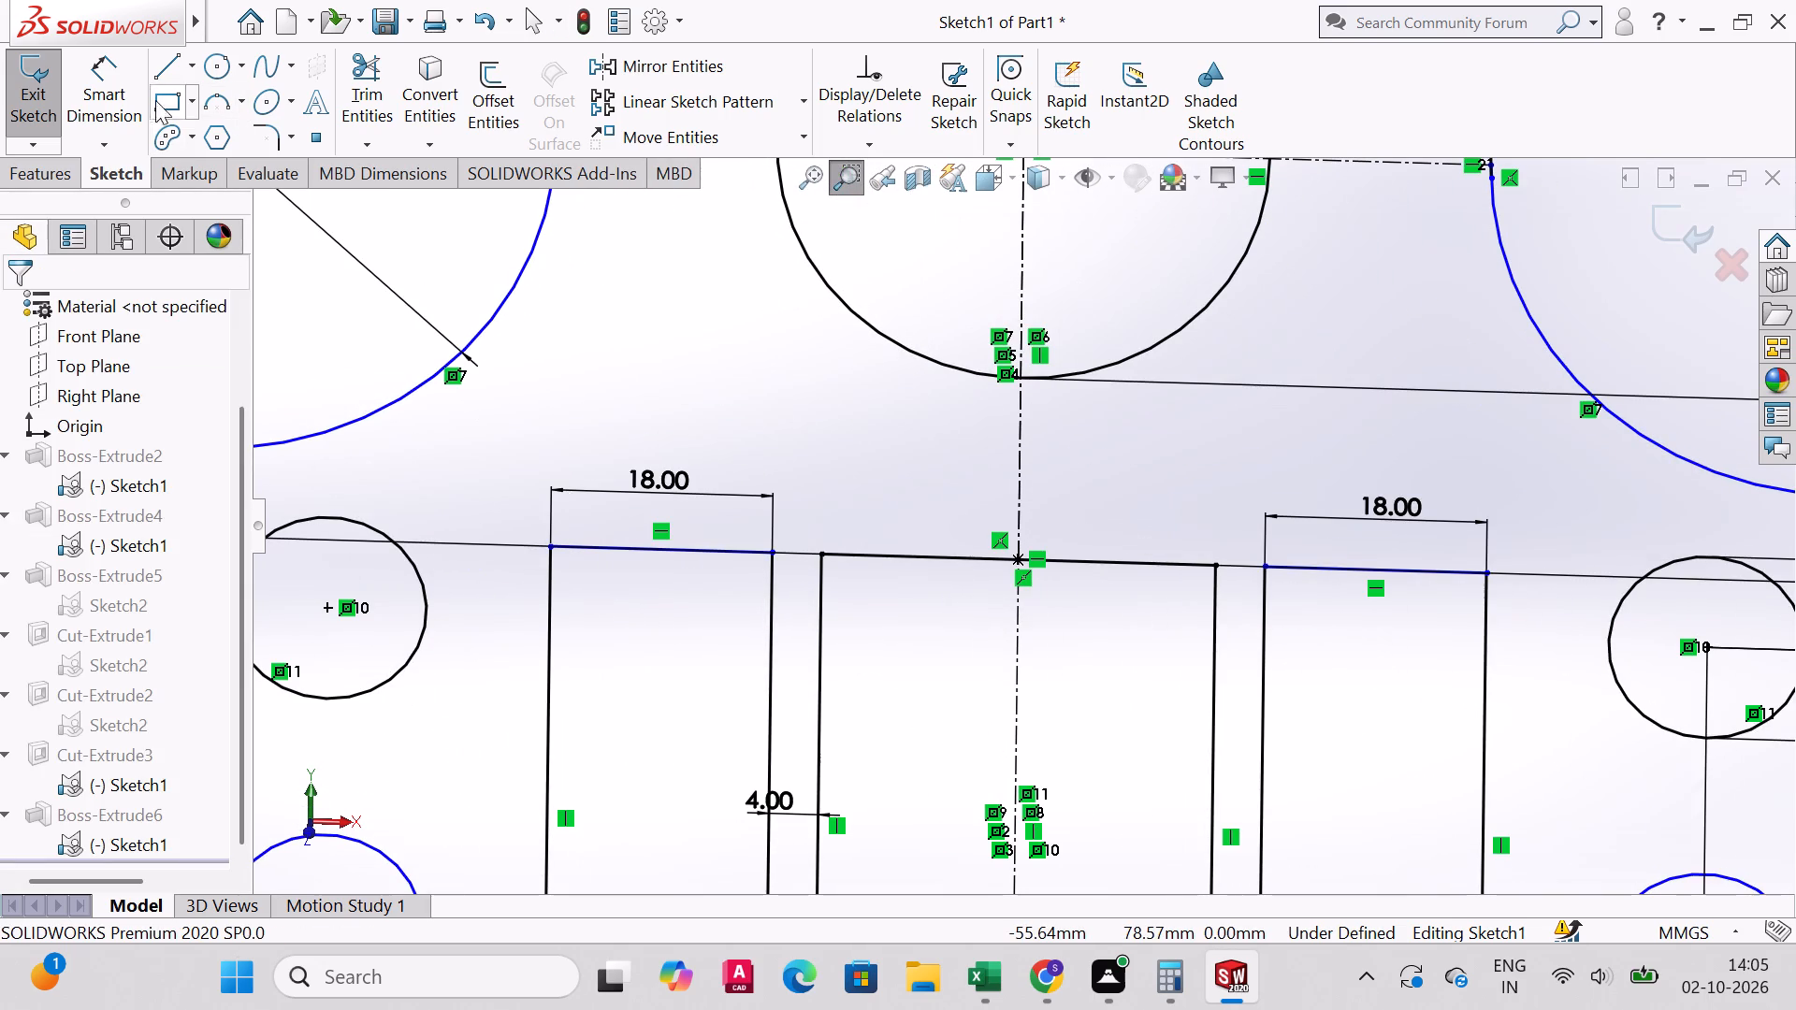
left_click(163, 53)
left_click(773, 553)
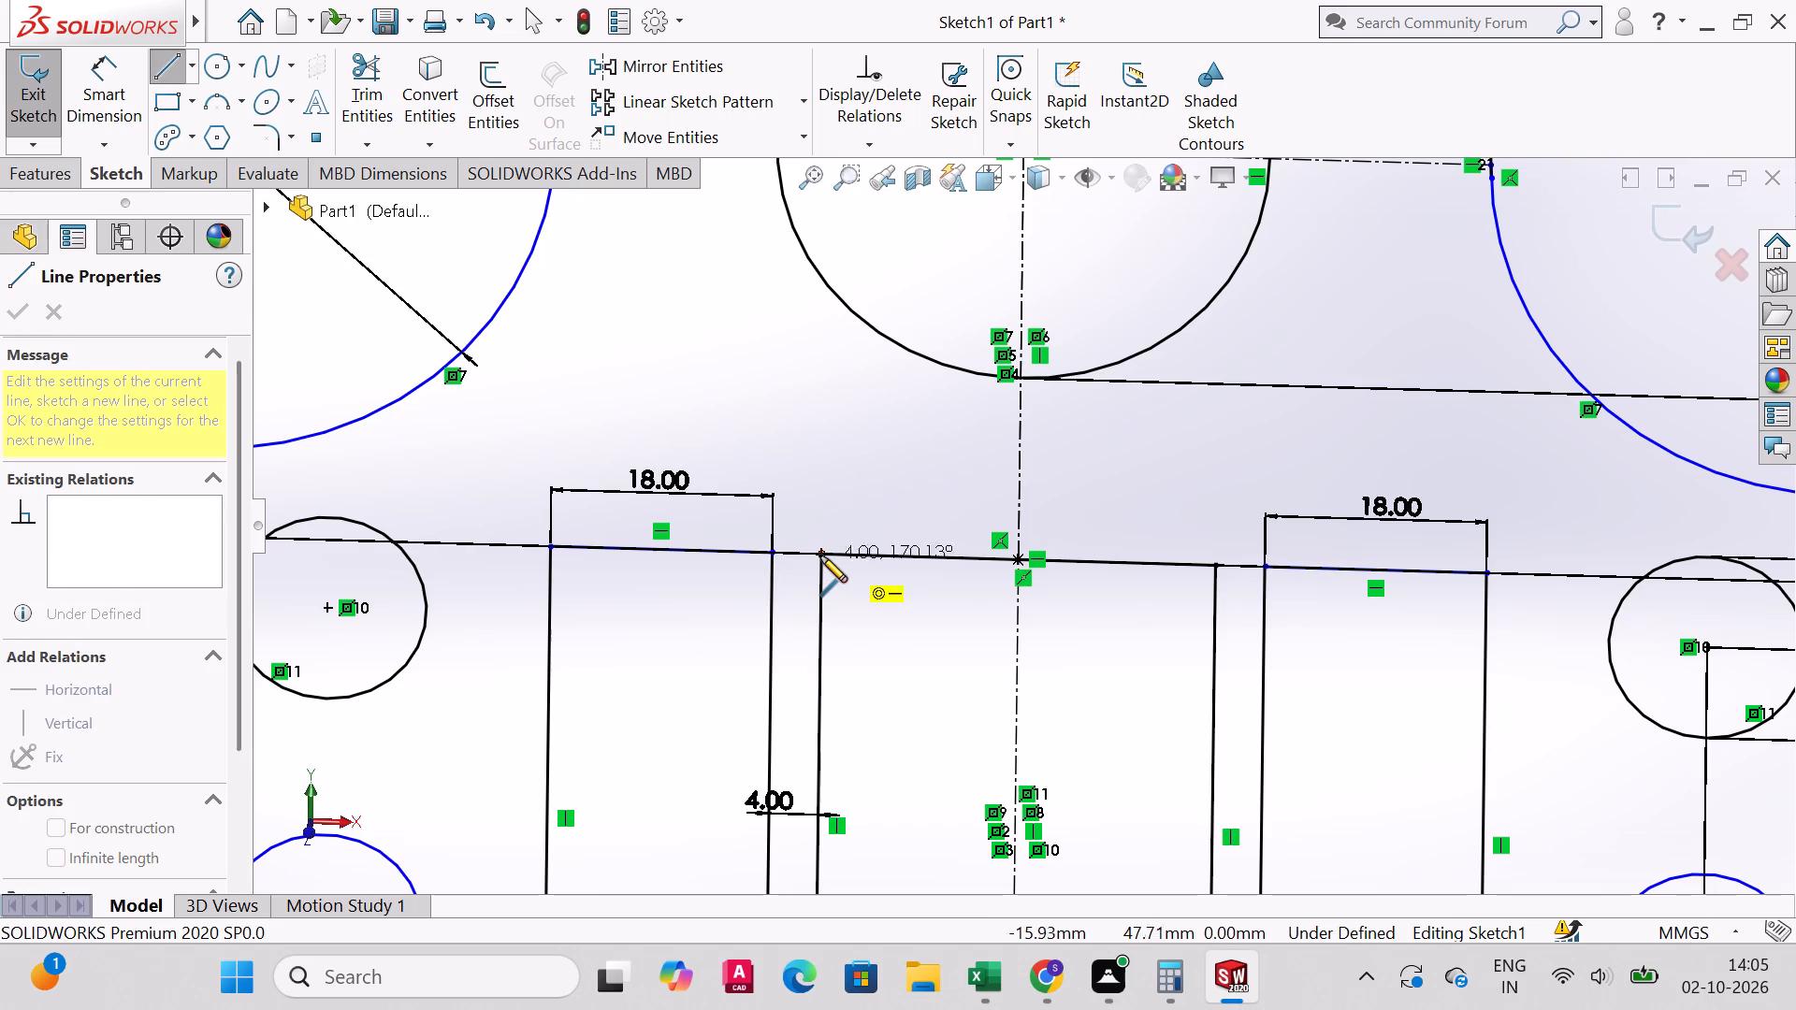
left_click(822, 555)
right_click(822, 555)
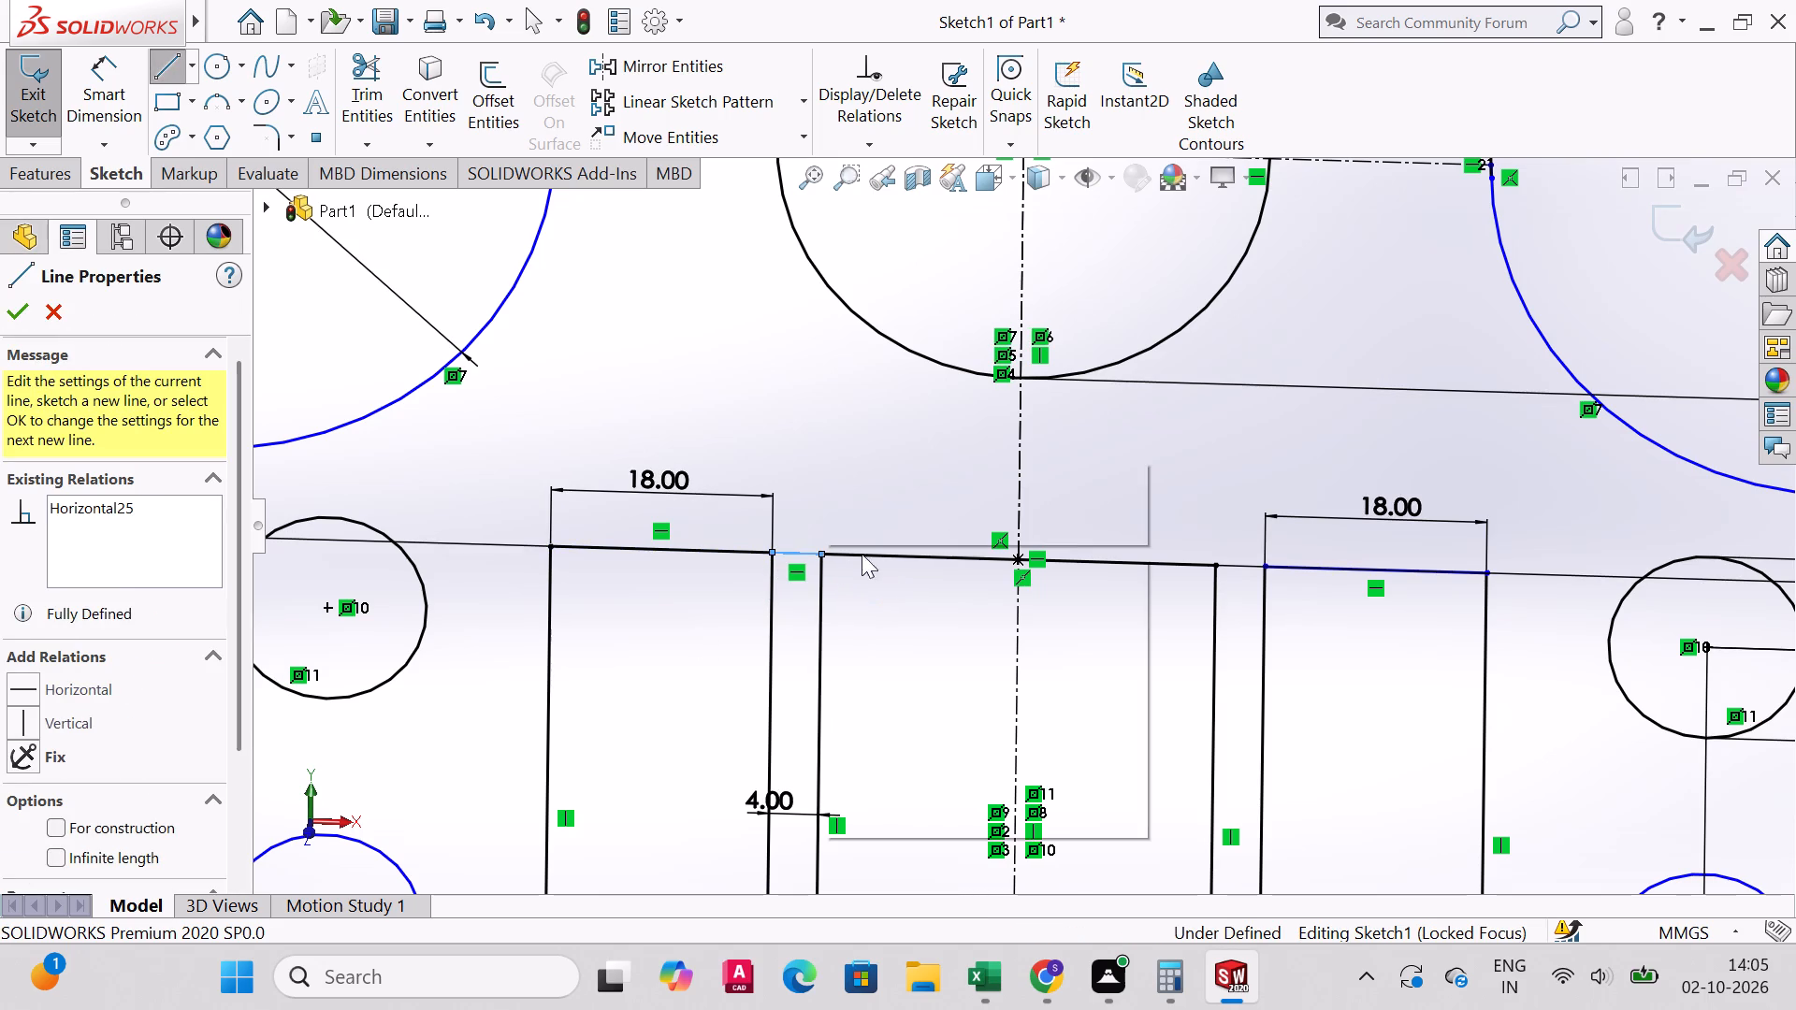
left_click(876, 569)
Draw the matching horizontal line joining the upper corners of the central opening and the recess across the centerline.
left_click(187, 68)
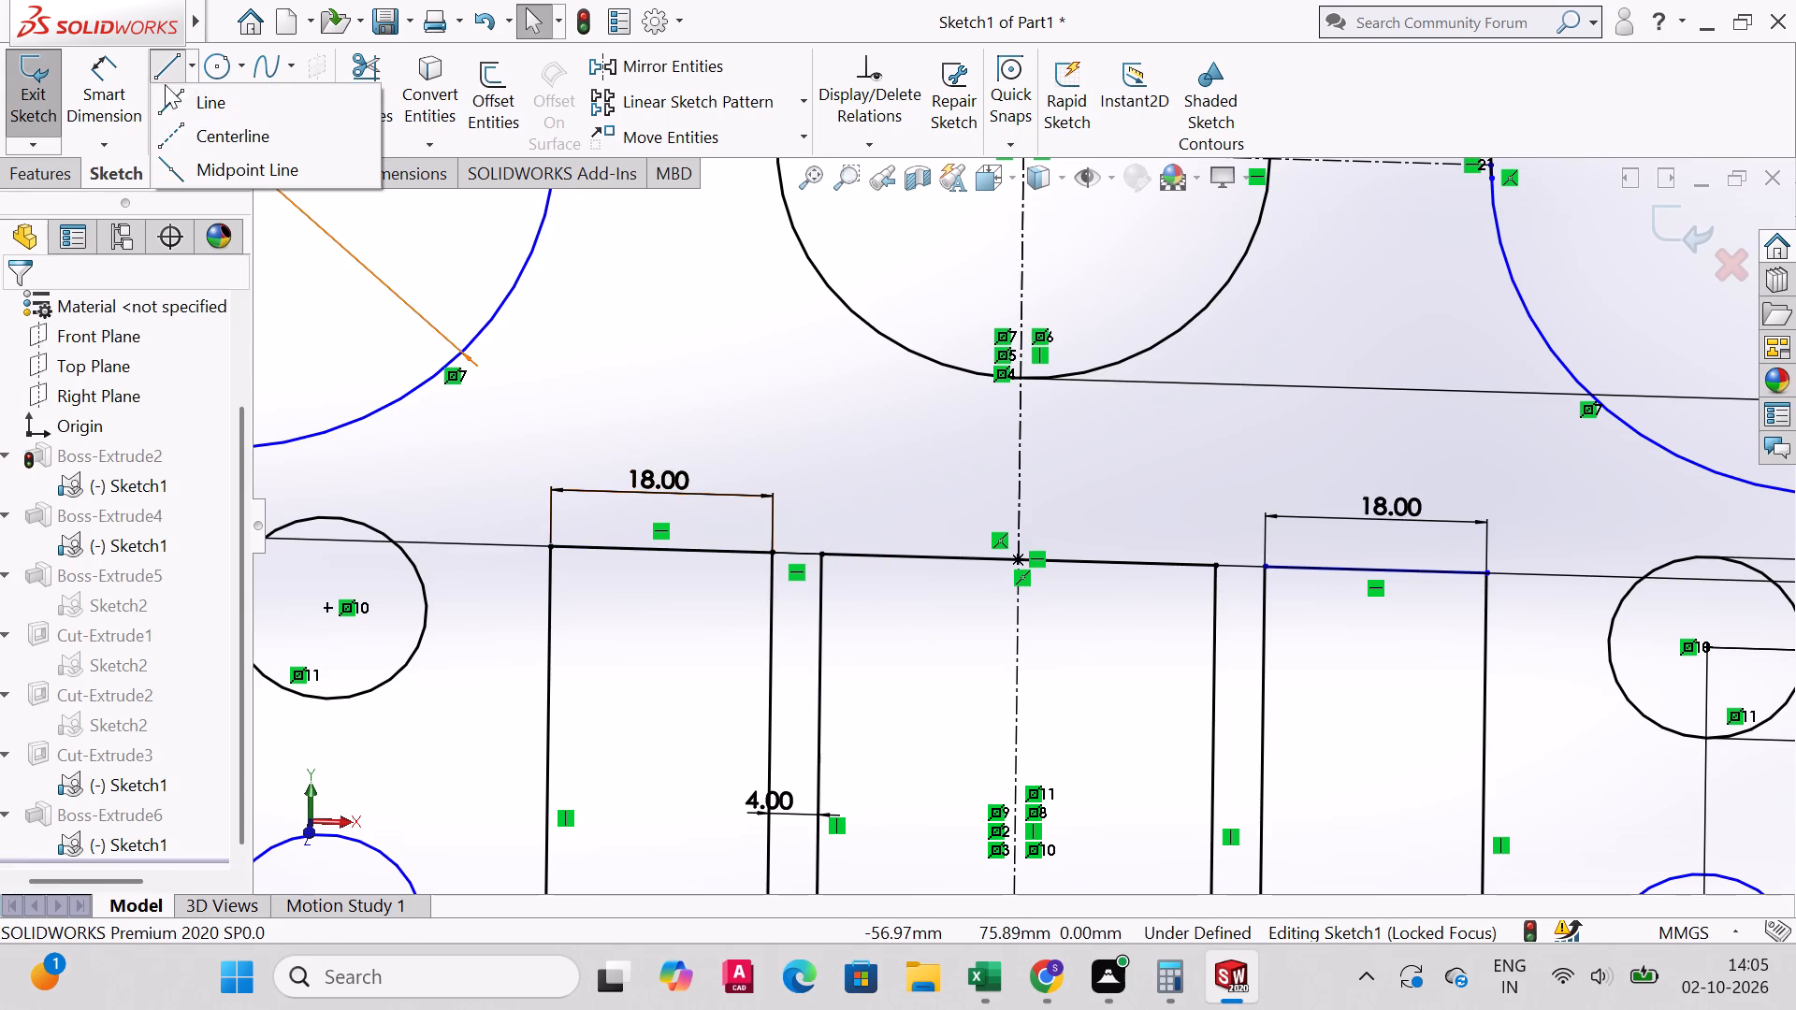
left_click(167, 77)
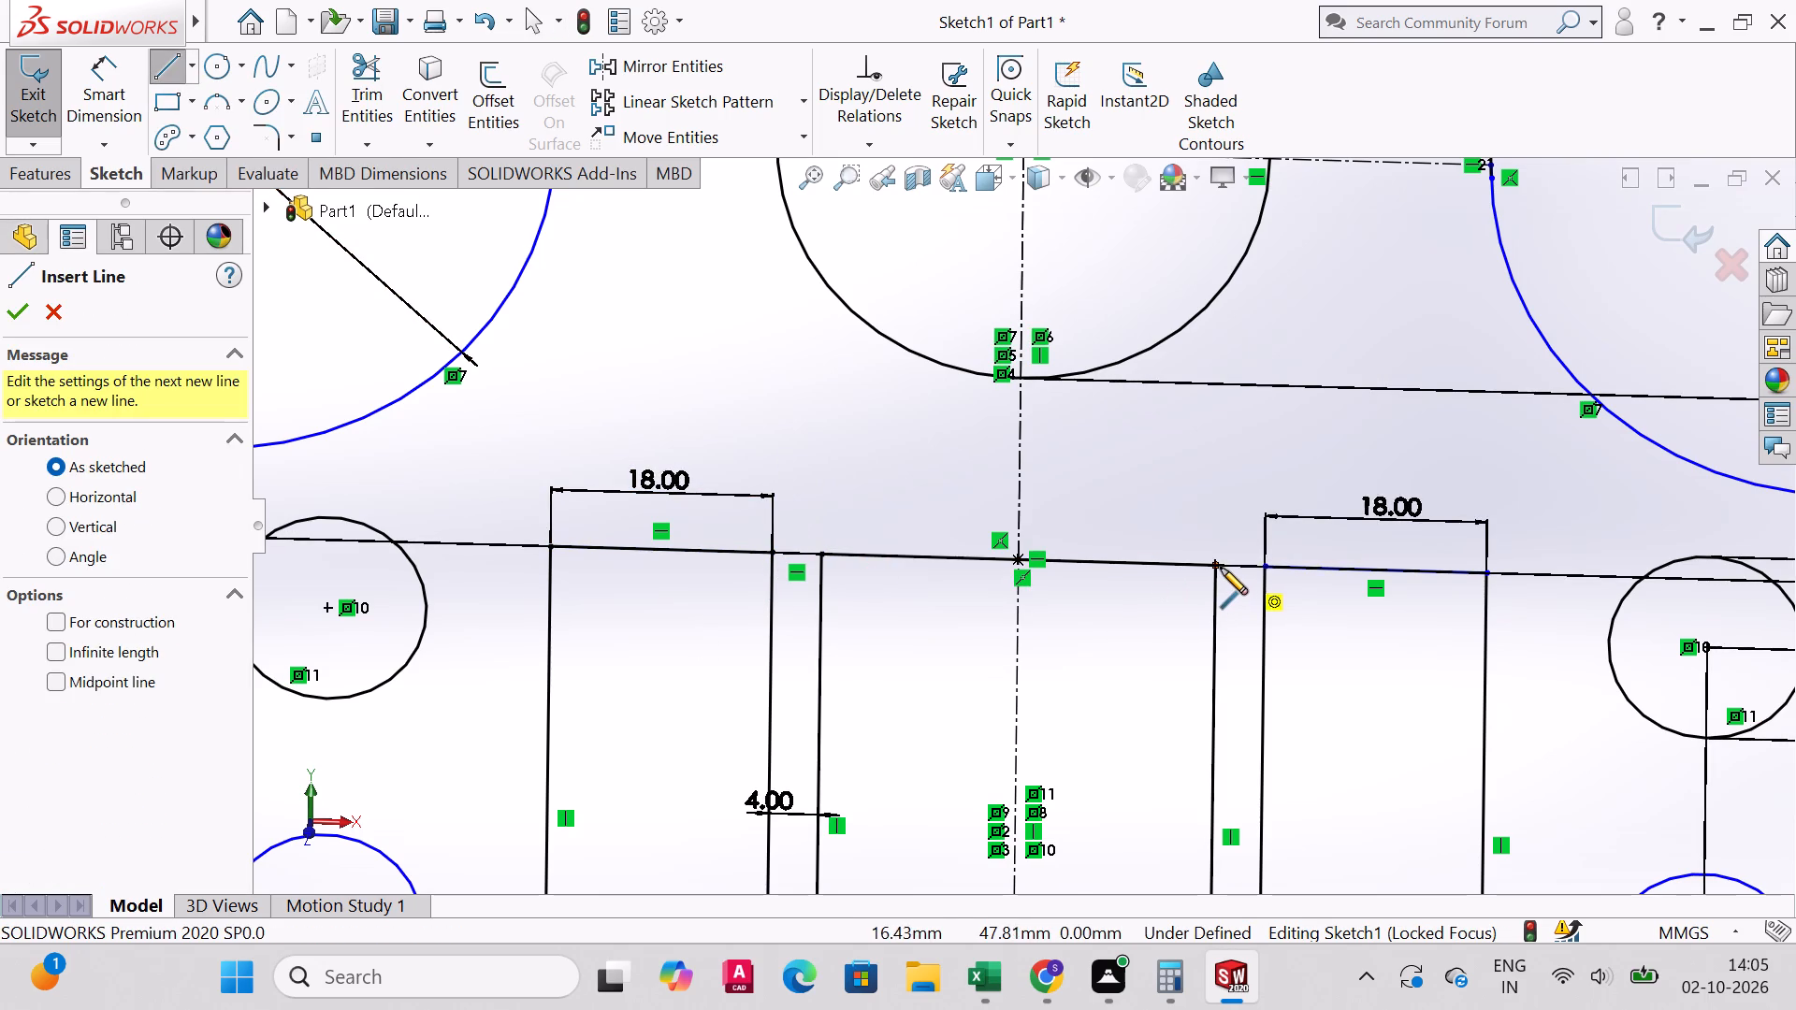
left_click(1220, 568)
left_click(1264, 568)
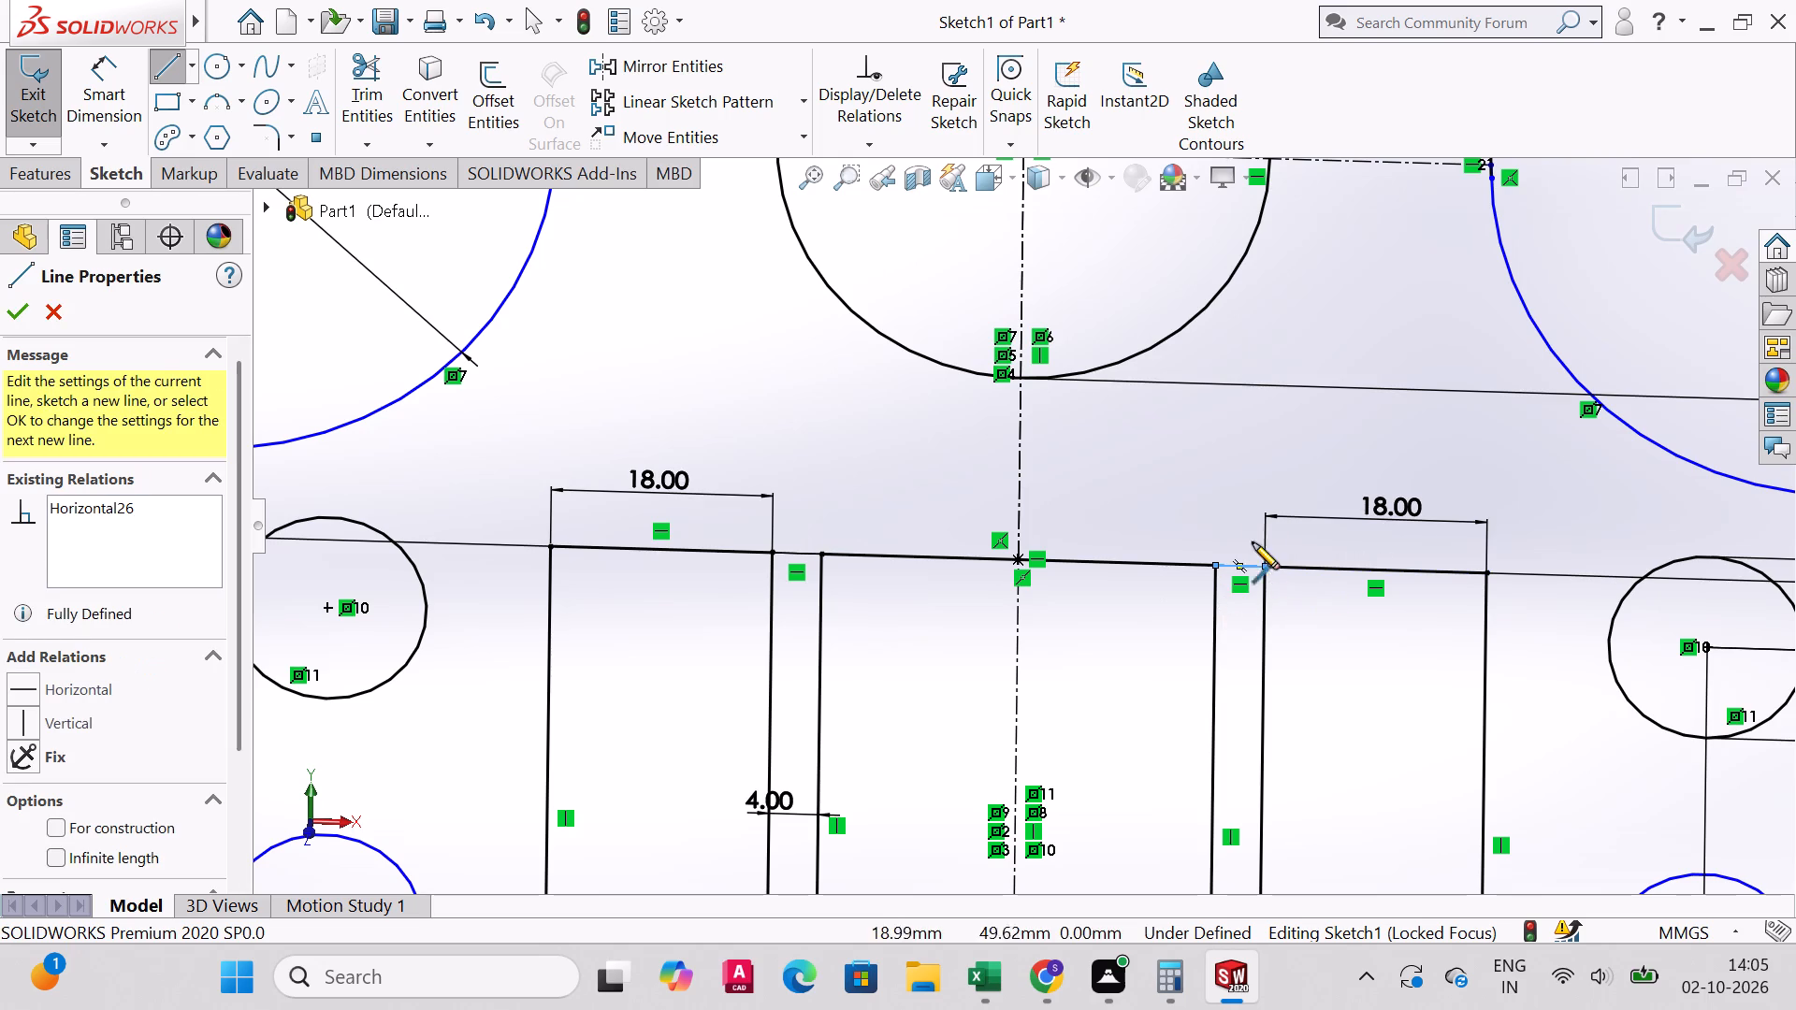
left_click(10, 307)
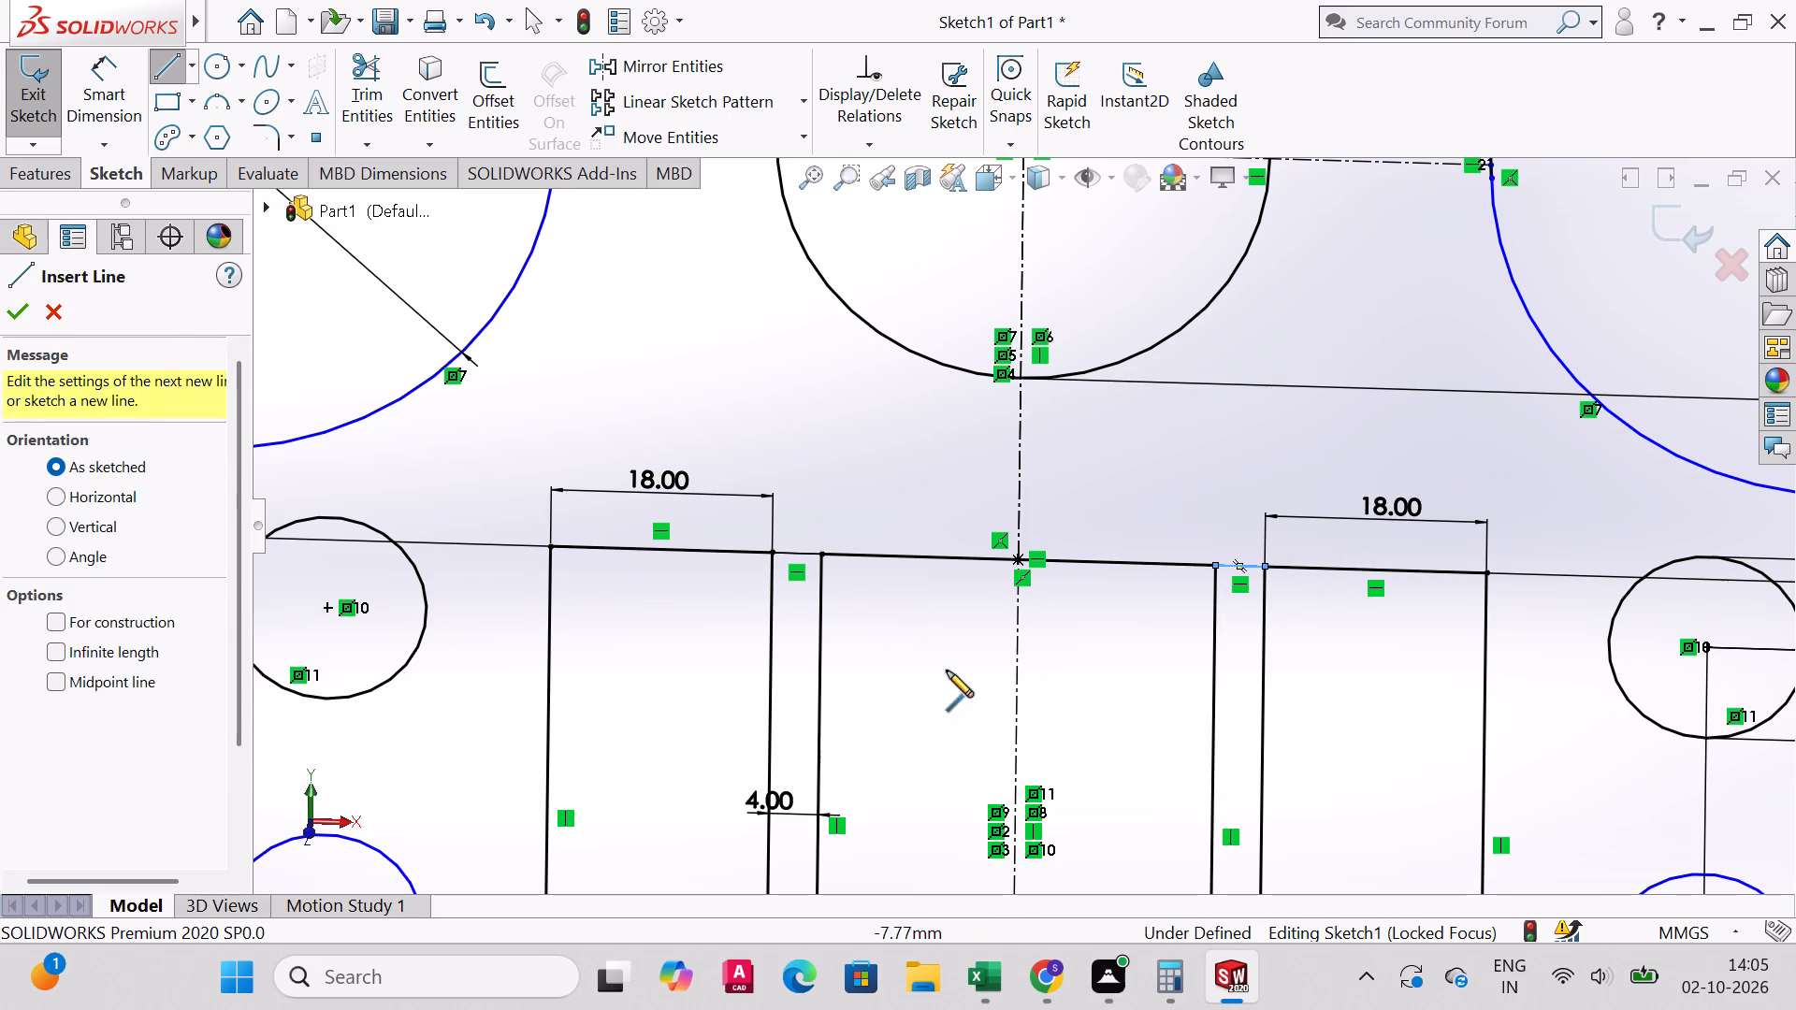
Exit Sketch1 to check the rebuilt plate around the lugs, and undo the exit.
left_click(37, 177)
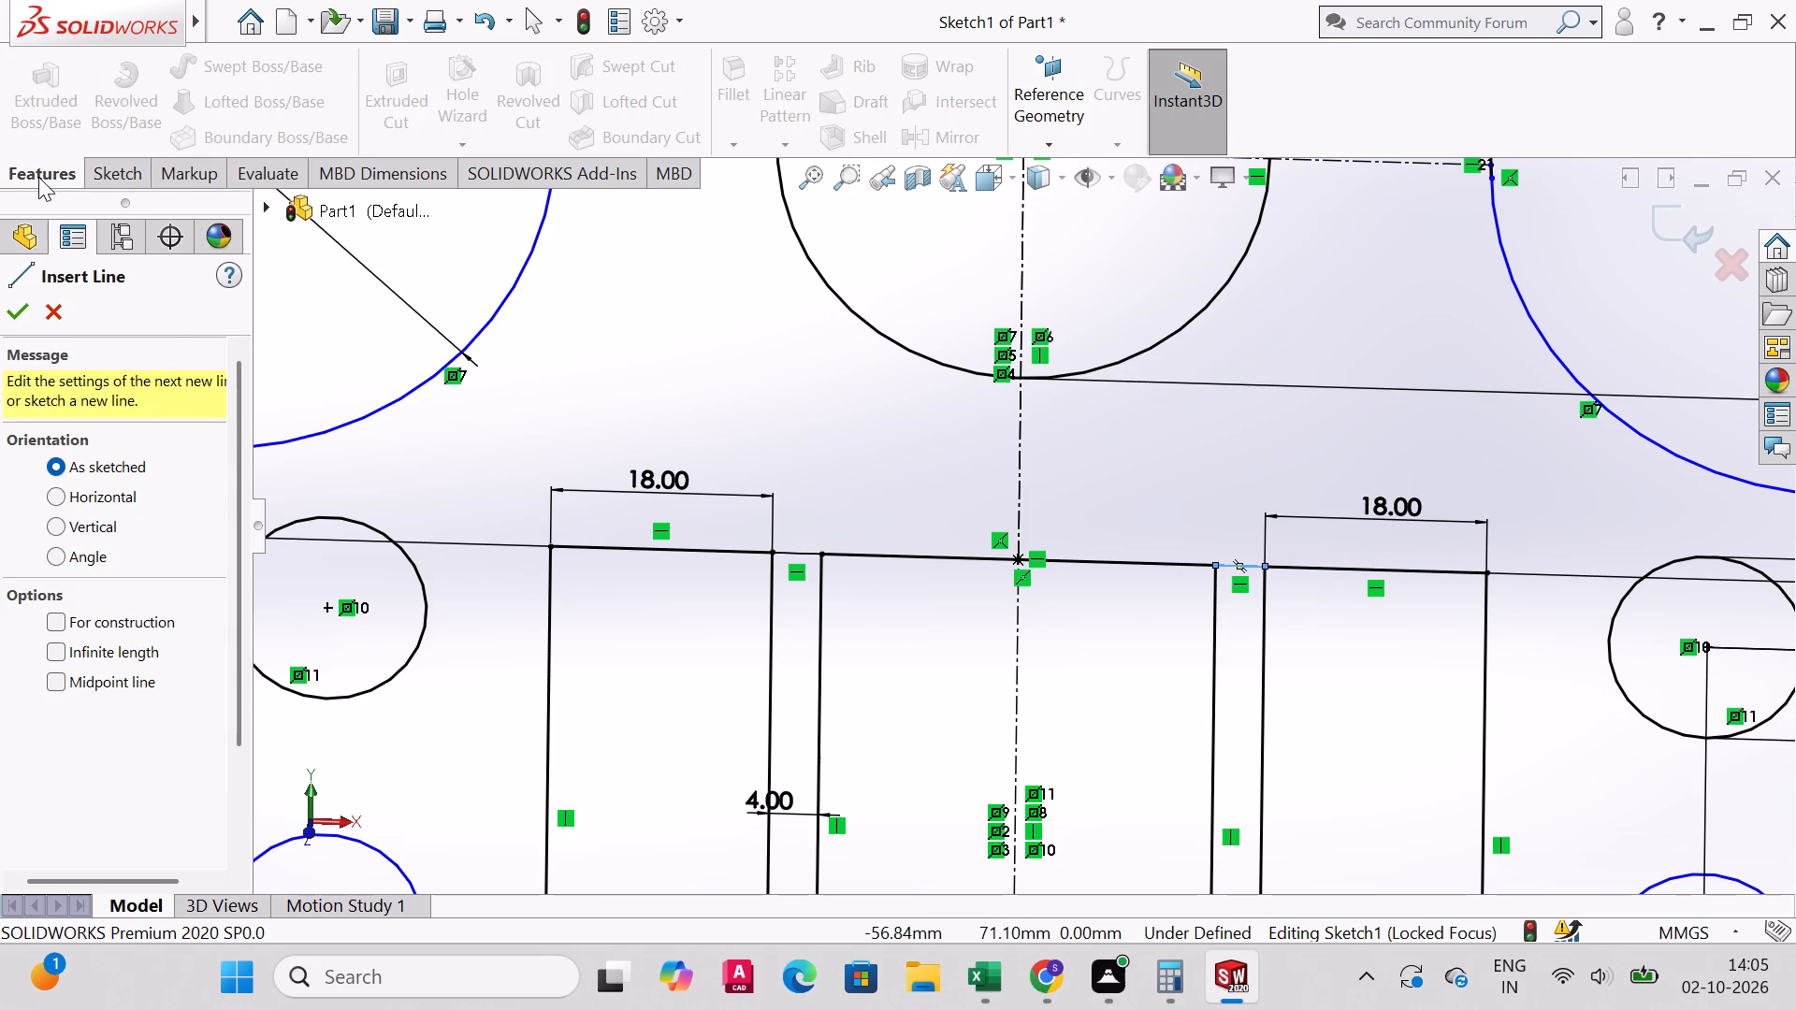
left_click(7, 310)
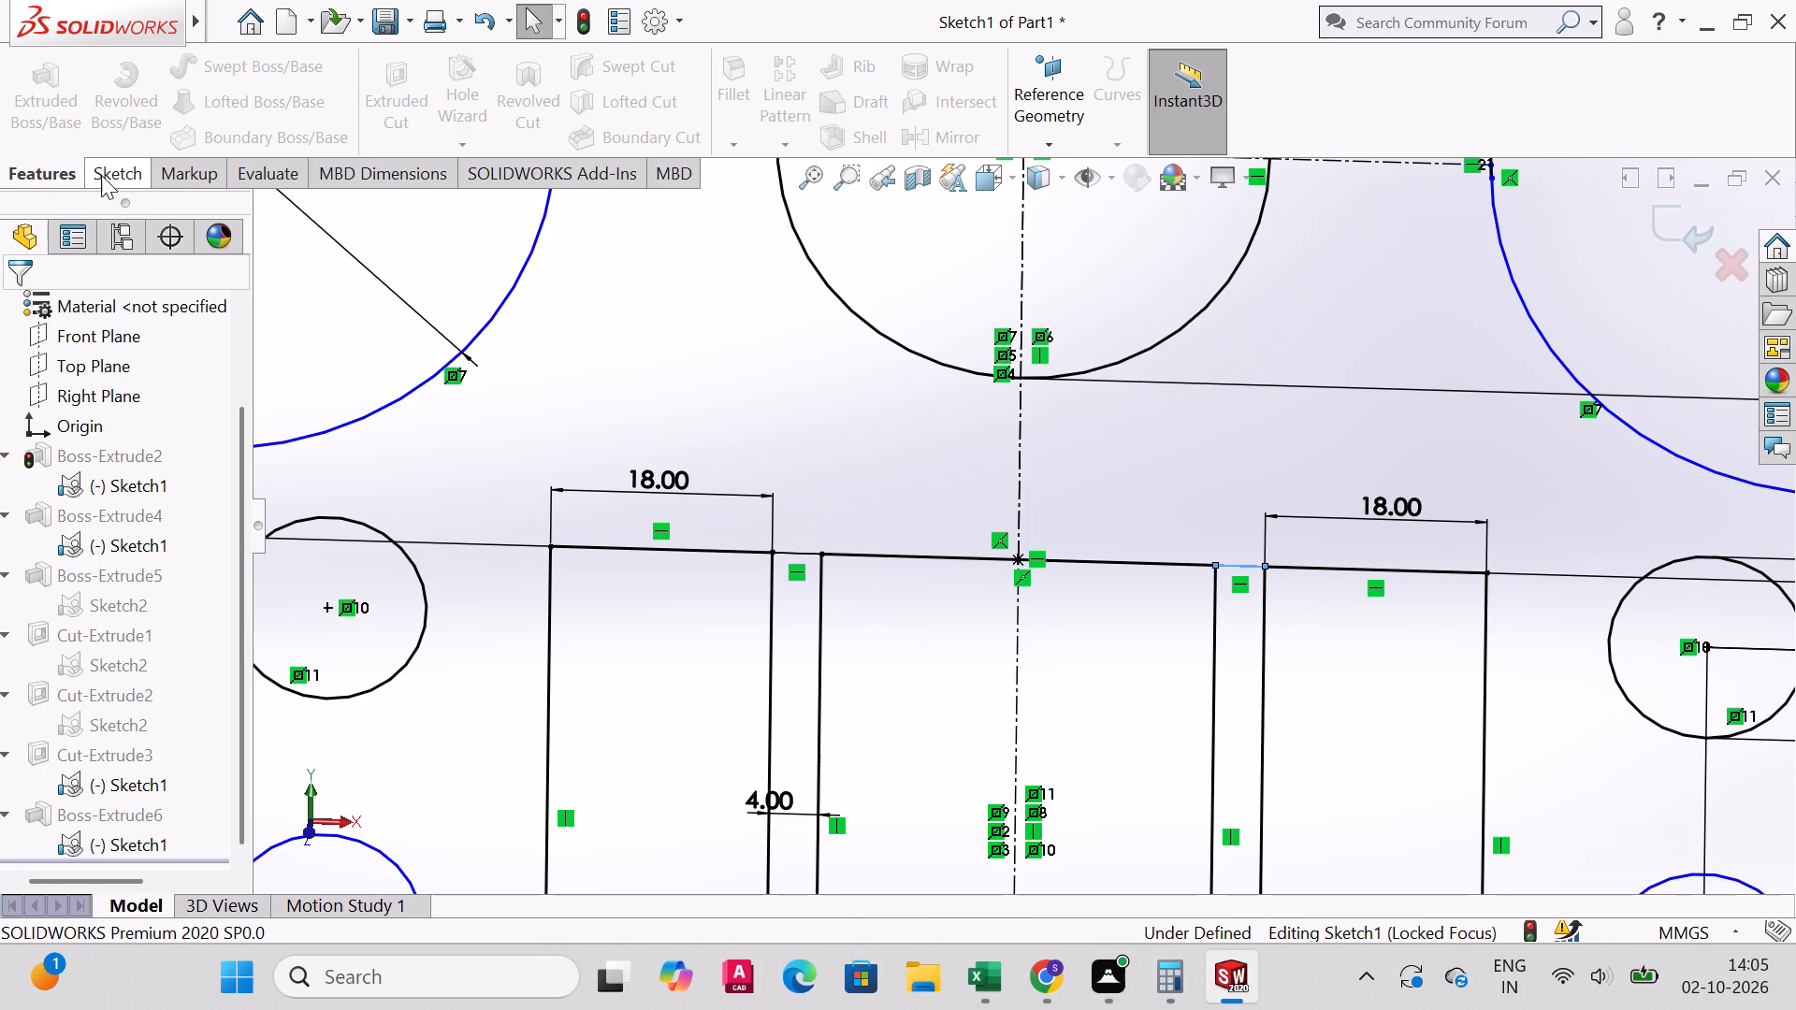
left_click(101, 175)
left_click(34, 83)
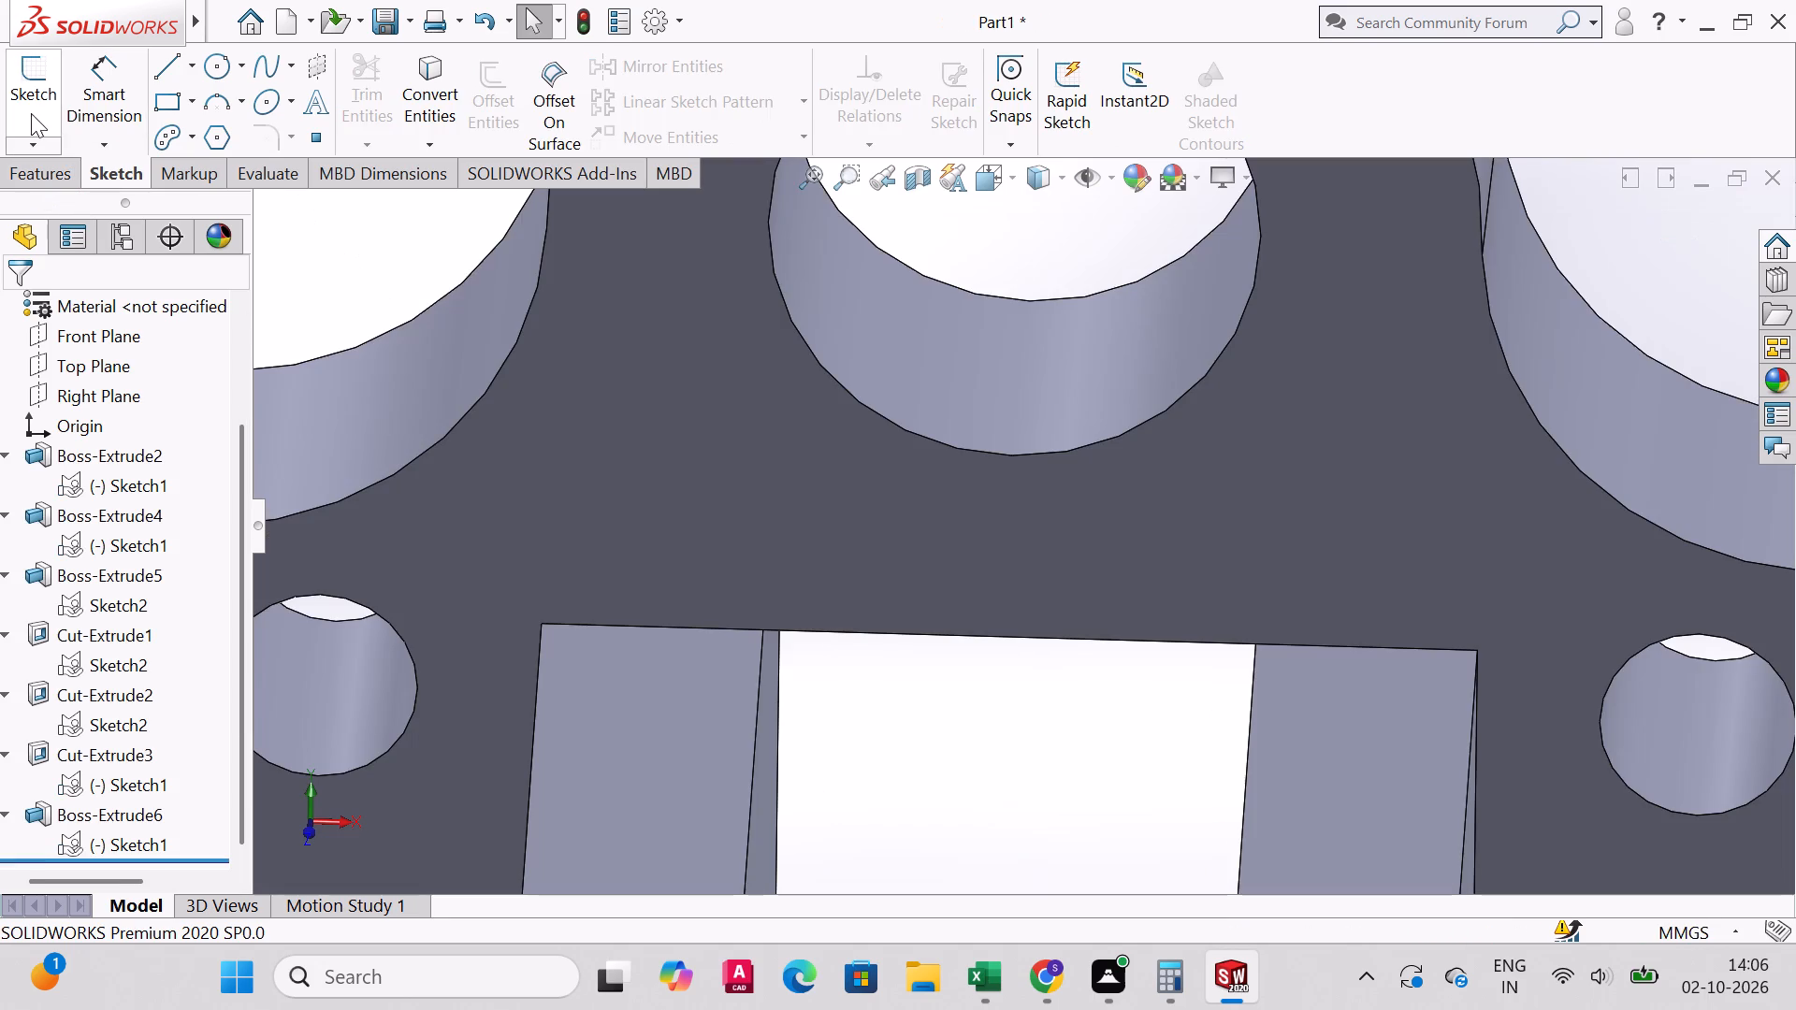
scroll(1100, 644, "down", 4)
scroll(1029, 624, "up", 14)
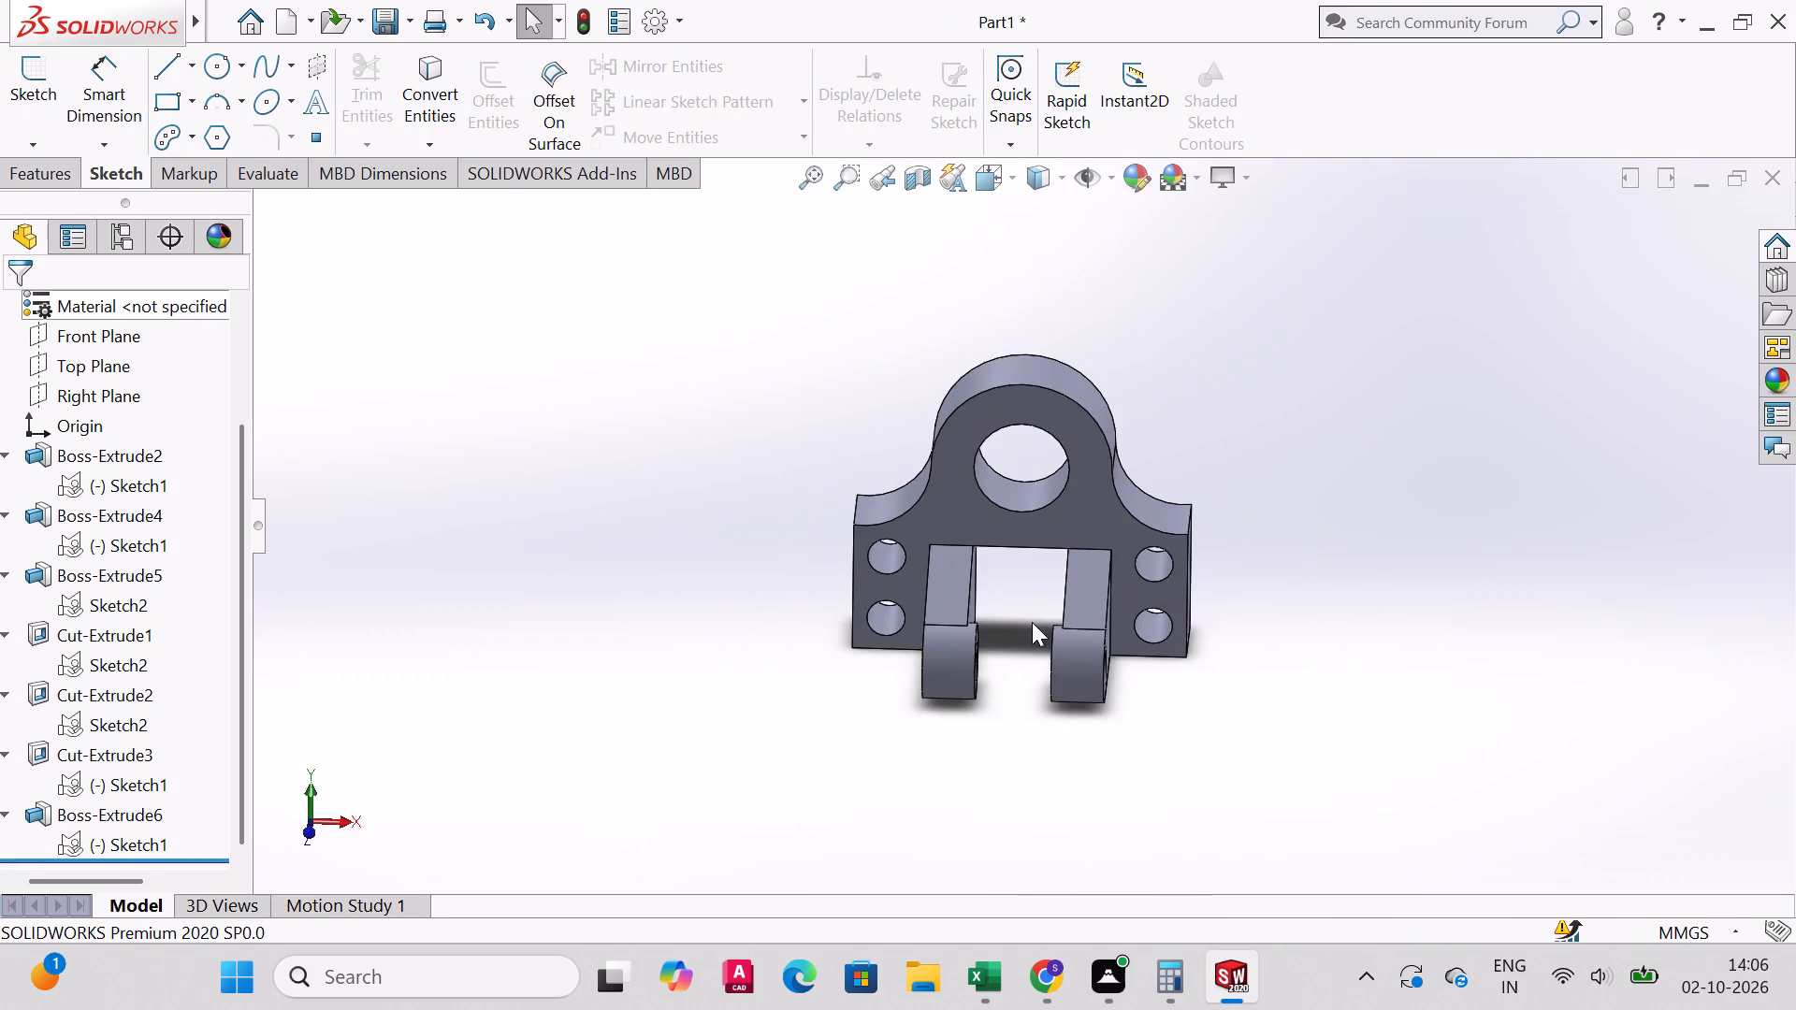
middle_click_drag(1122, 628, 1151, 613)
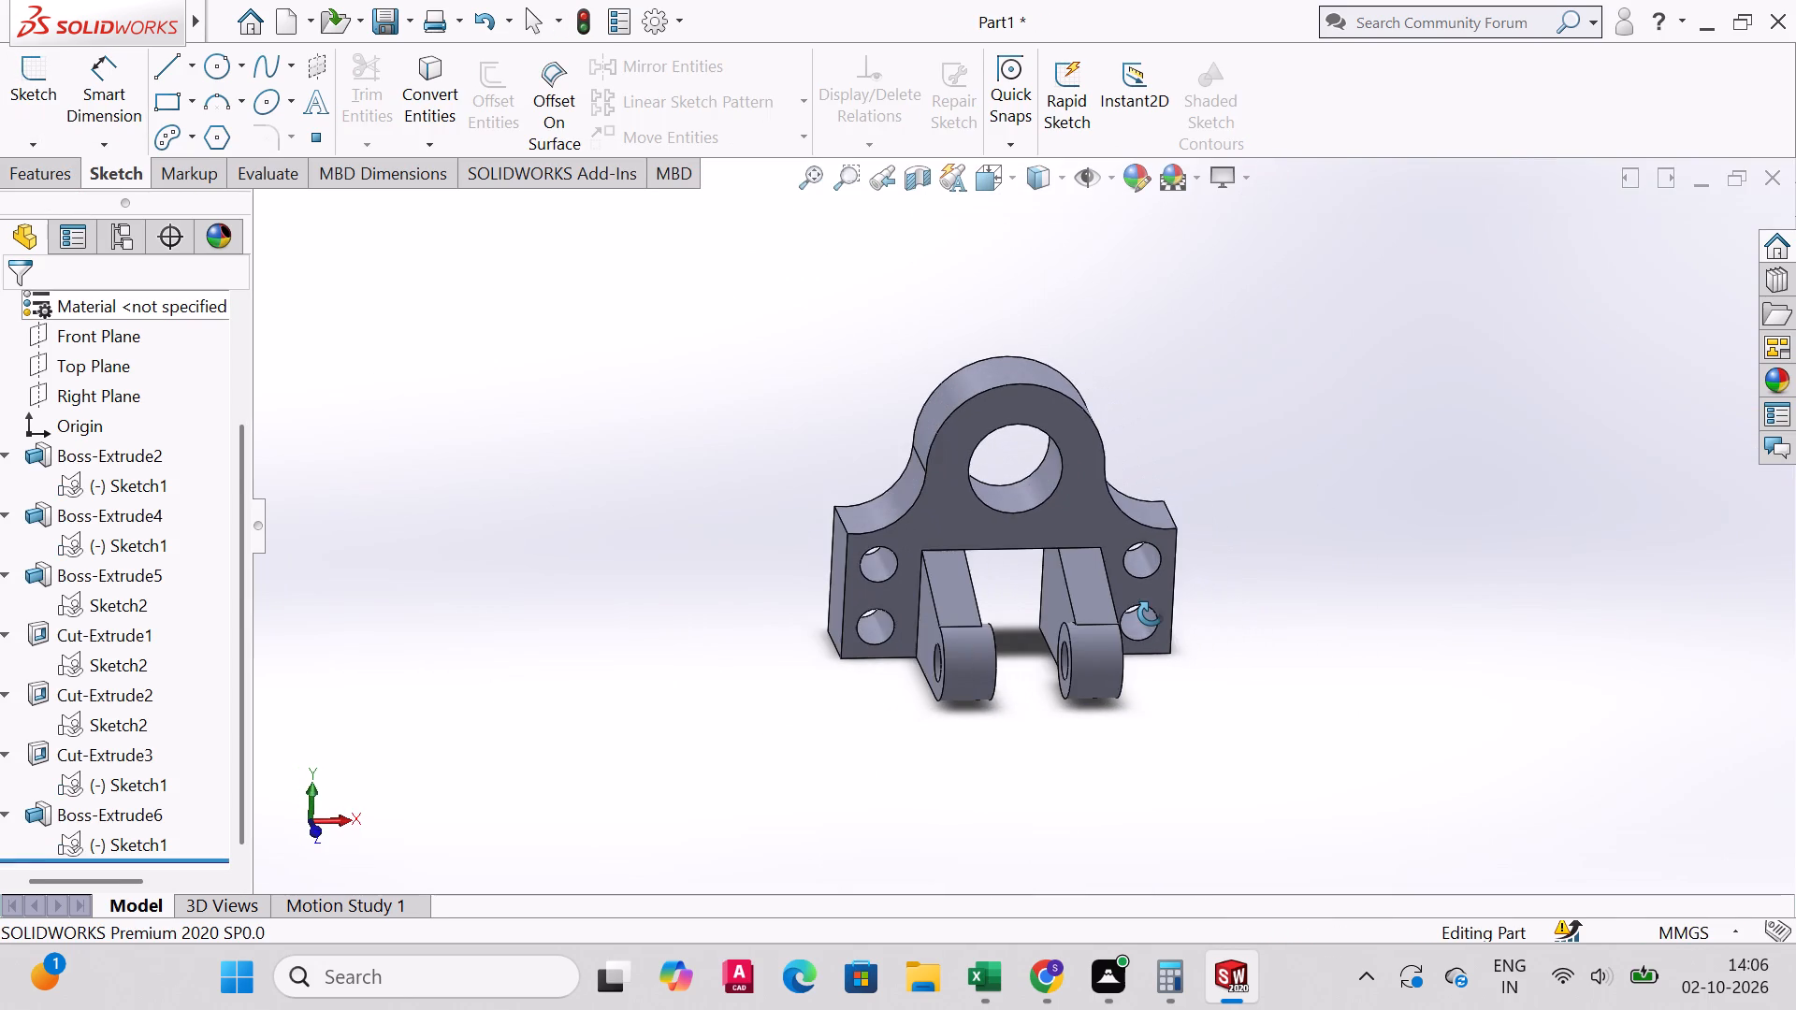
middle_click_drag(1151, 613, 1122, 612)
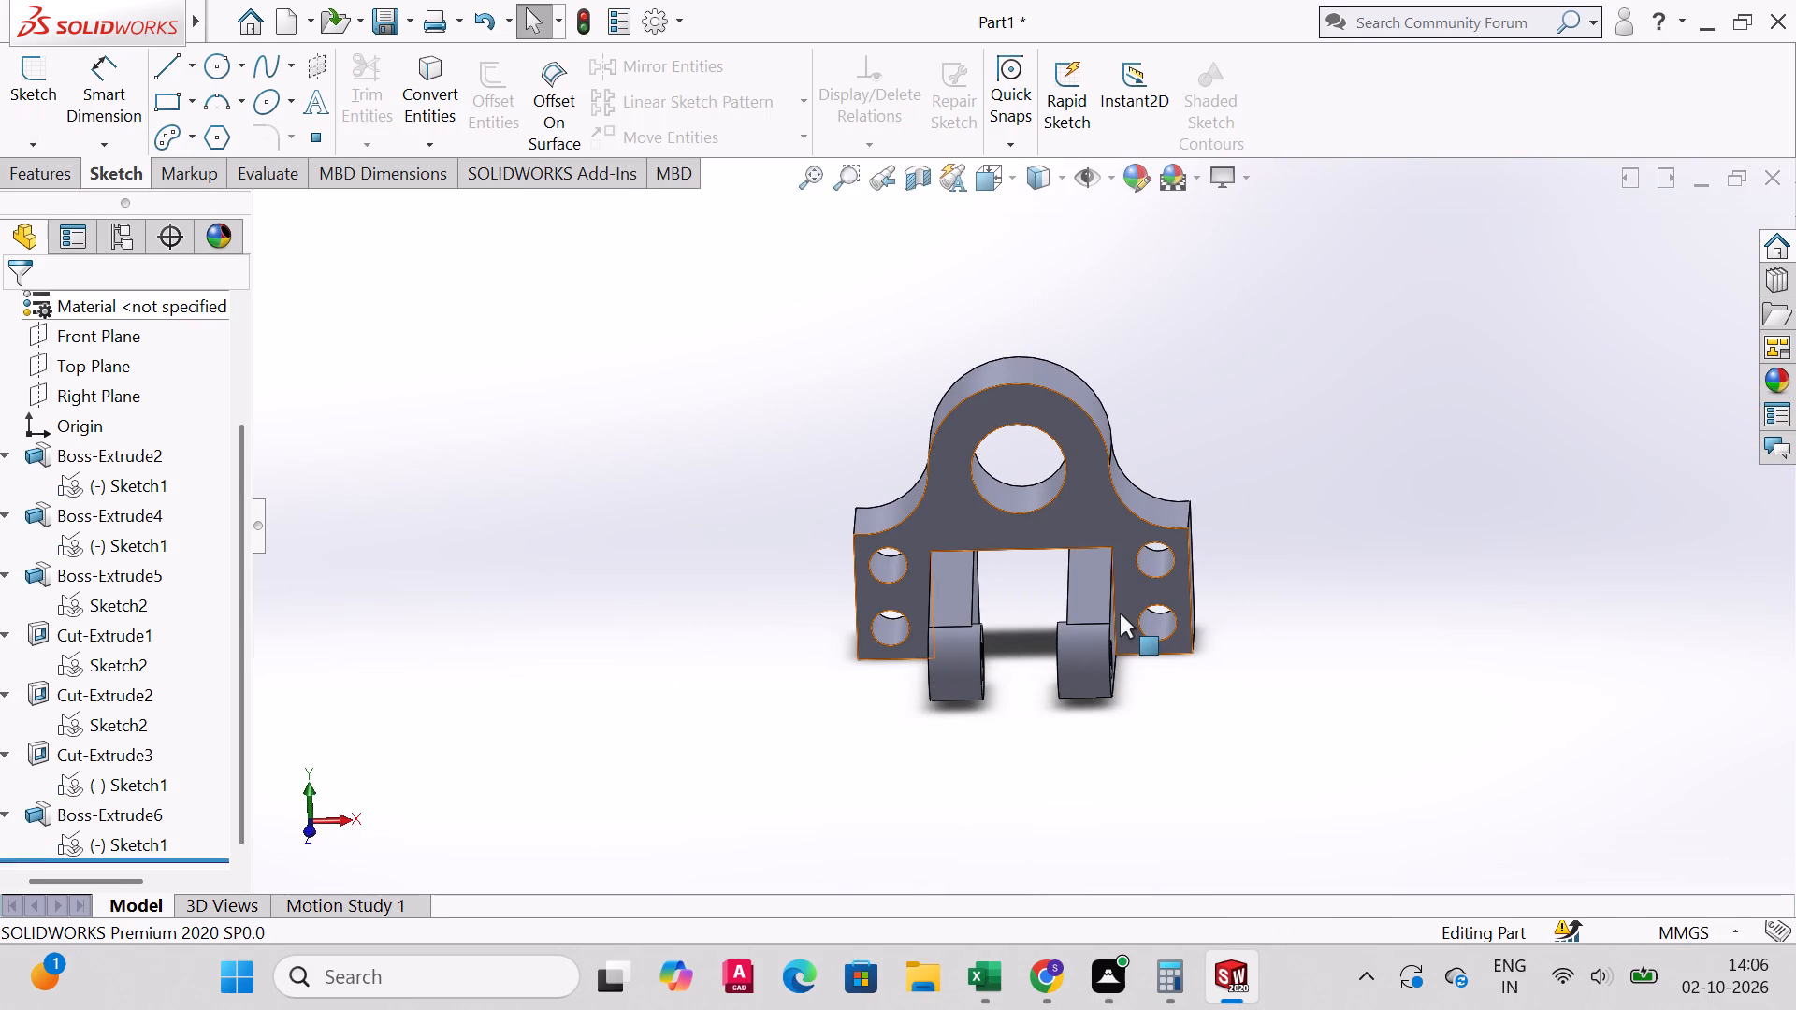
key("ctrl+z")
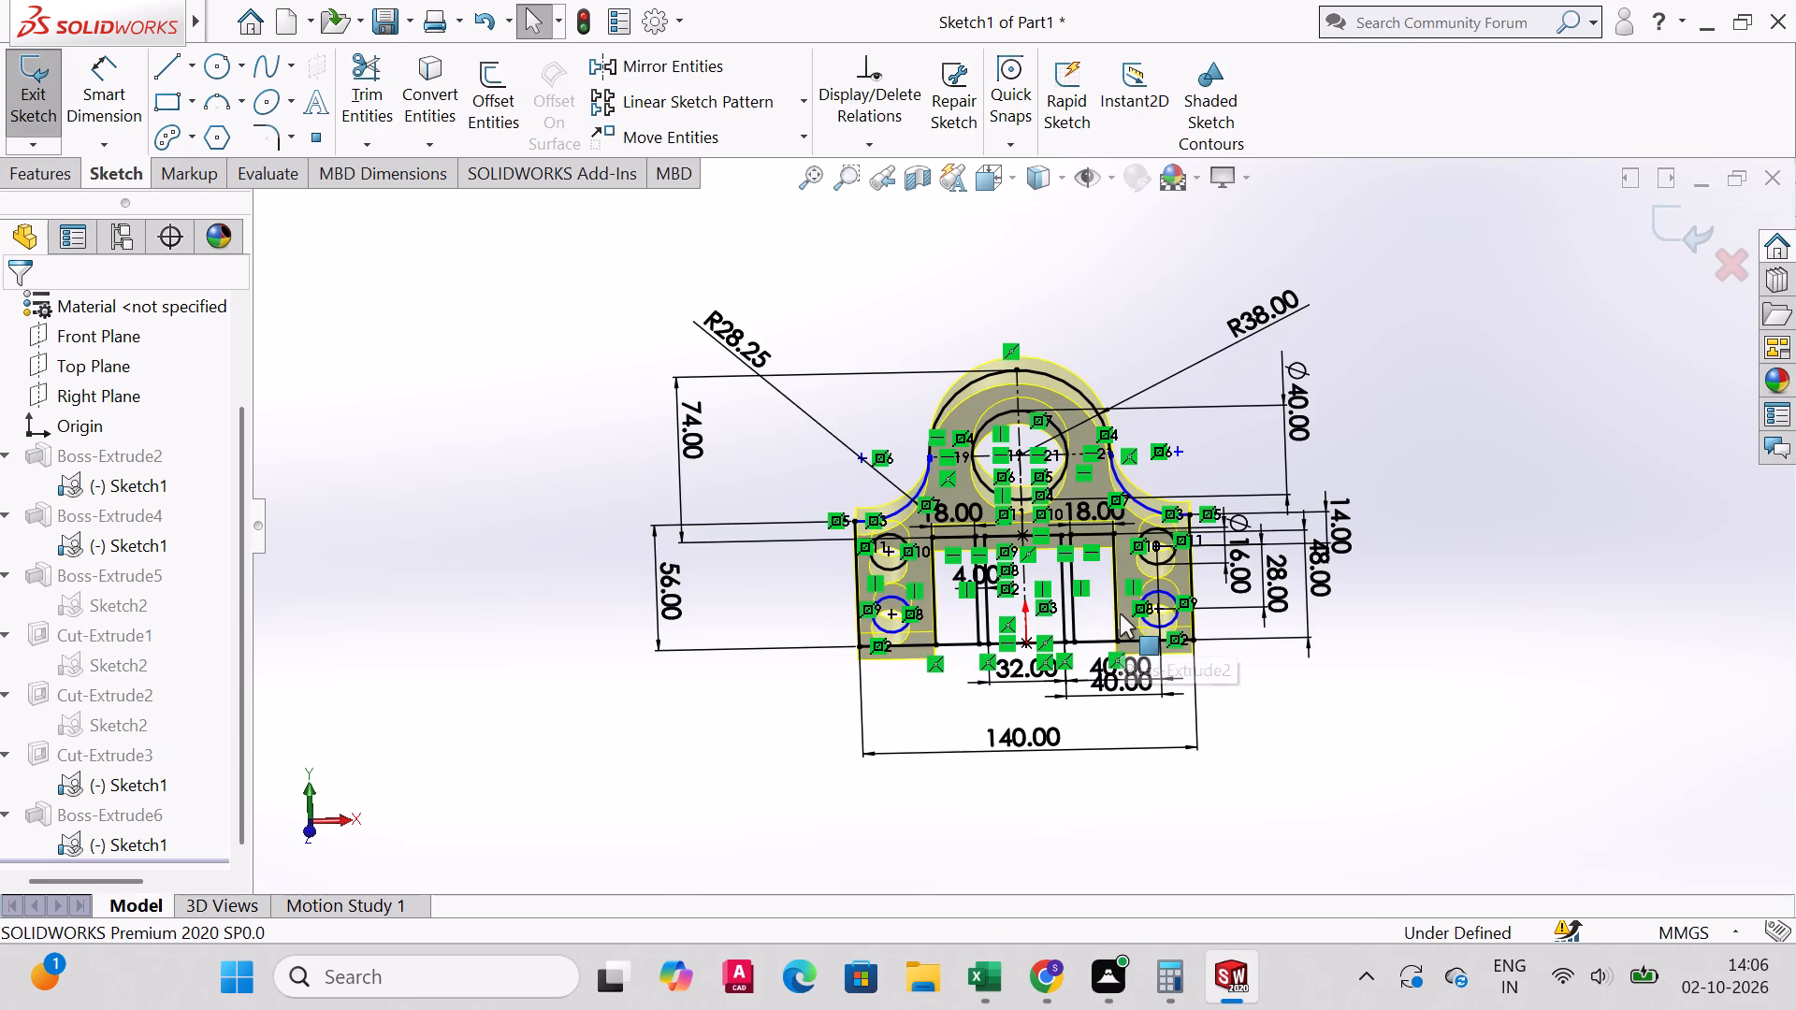
Examine Sketch1's narrow strips between the recesses and the central opening against the plate preview.
scroll(1050, 653, "up", 1)
scroll(1042, 552, "up", 2)
scroll(1045, 554, "down", 6)
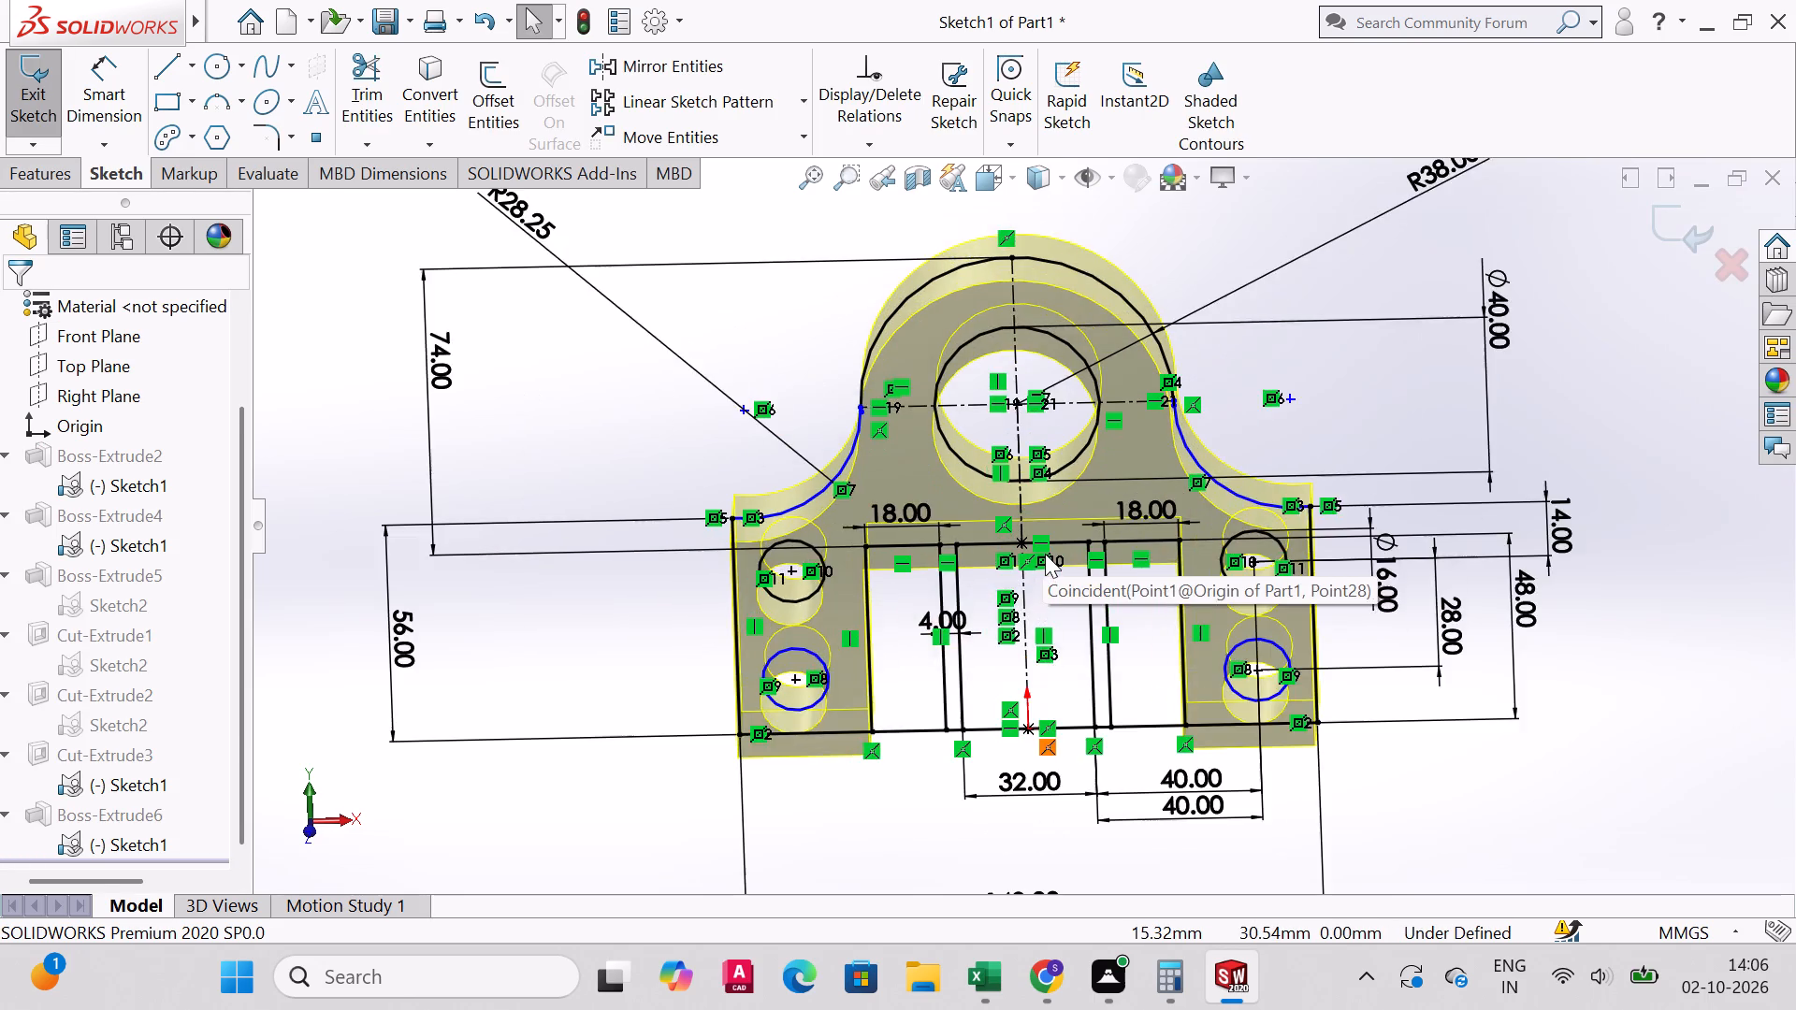
scroll(1045, 555, "down", 5)
scroll(1026, 582, "up", 3)
middle_click_drag(1102, 638, 1139, 606)
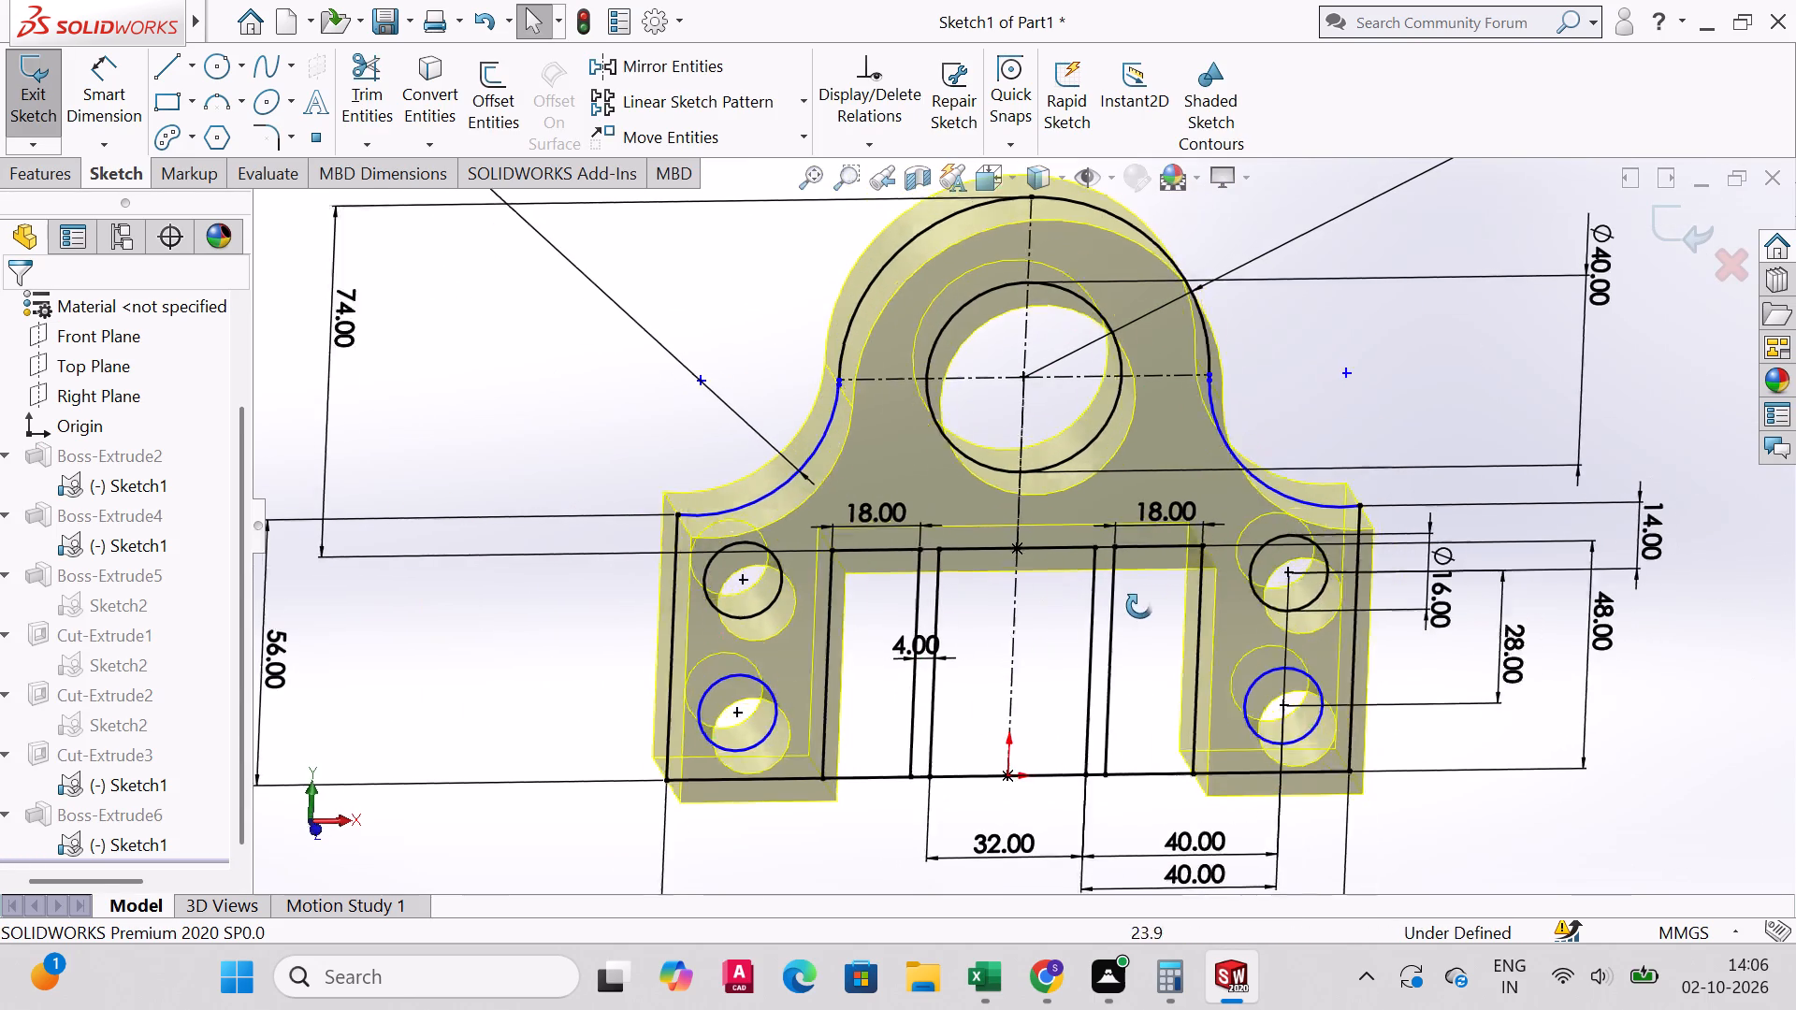
middle_click_drag(1139, 606, 1089, 404)
scroll(1146, 609, "down", 1)
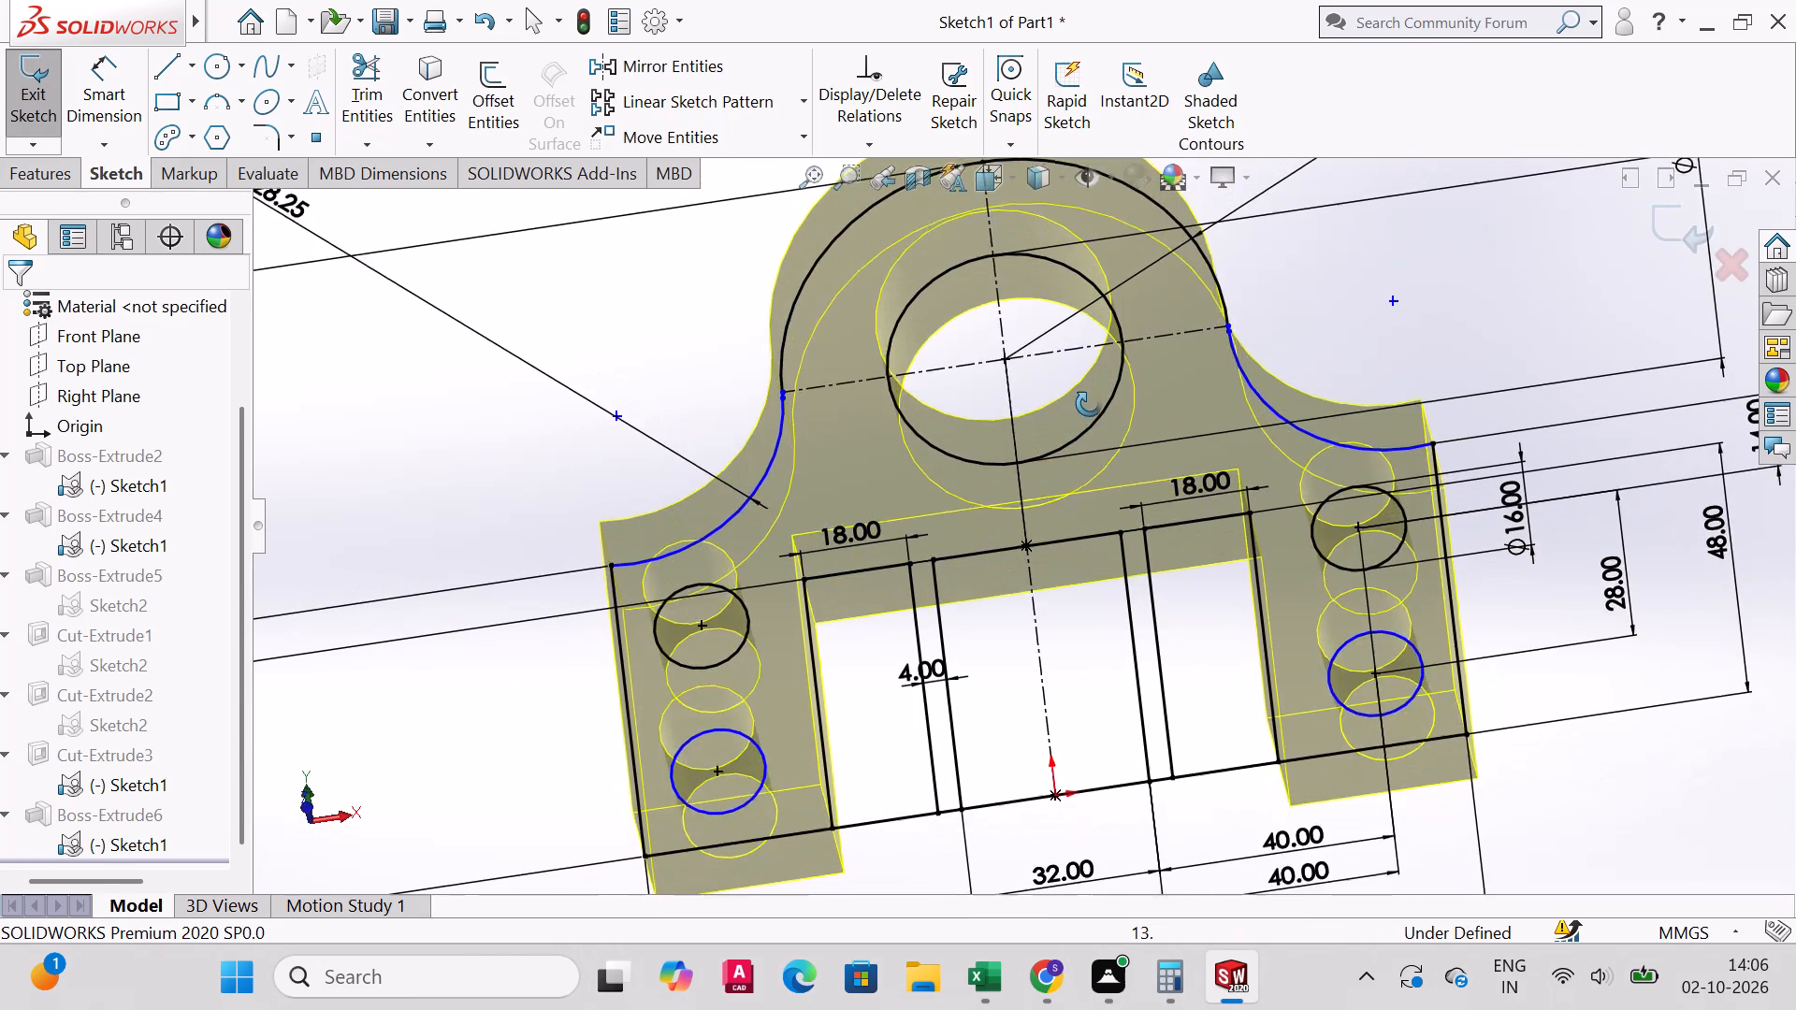
Exit Sketch1 to rebuild the bracket with the added strip lines.
middle_click_drag(1089, 404, 1088, 487)
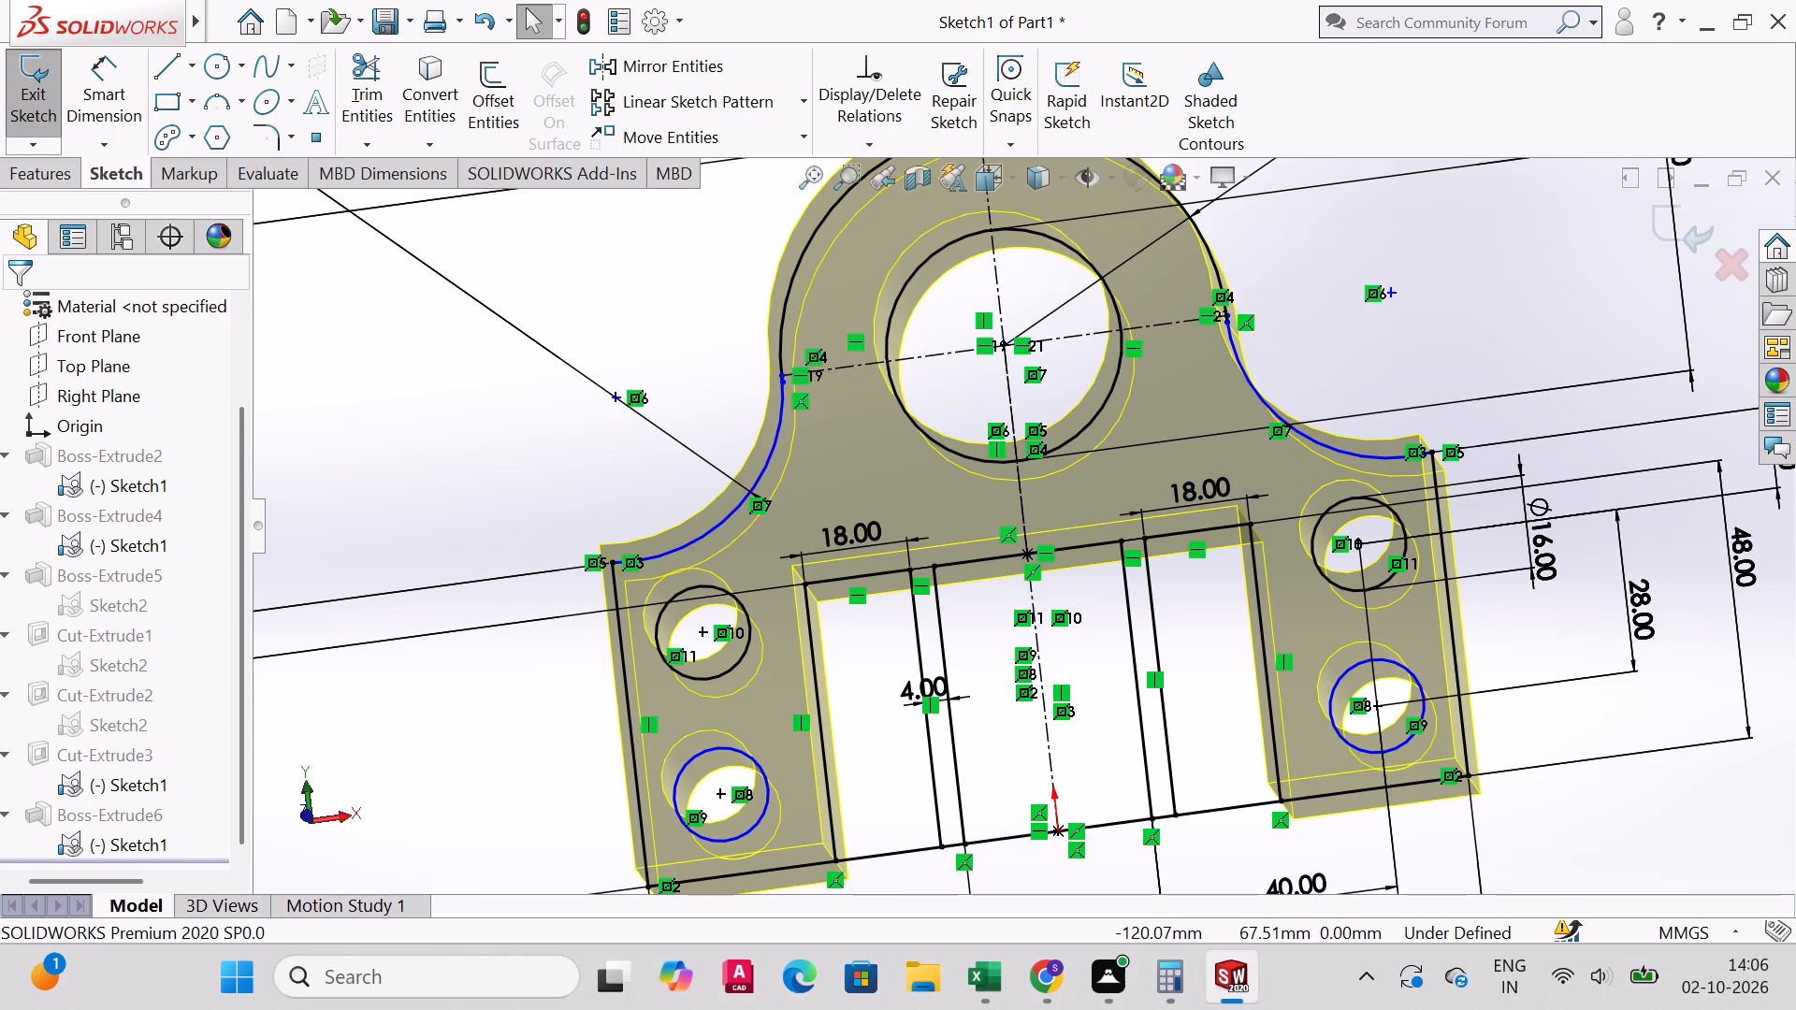
left_click(29, 93)
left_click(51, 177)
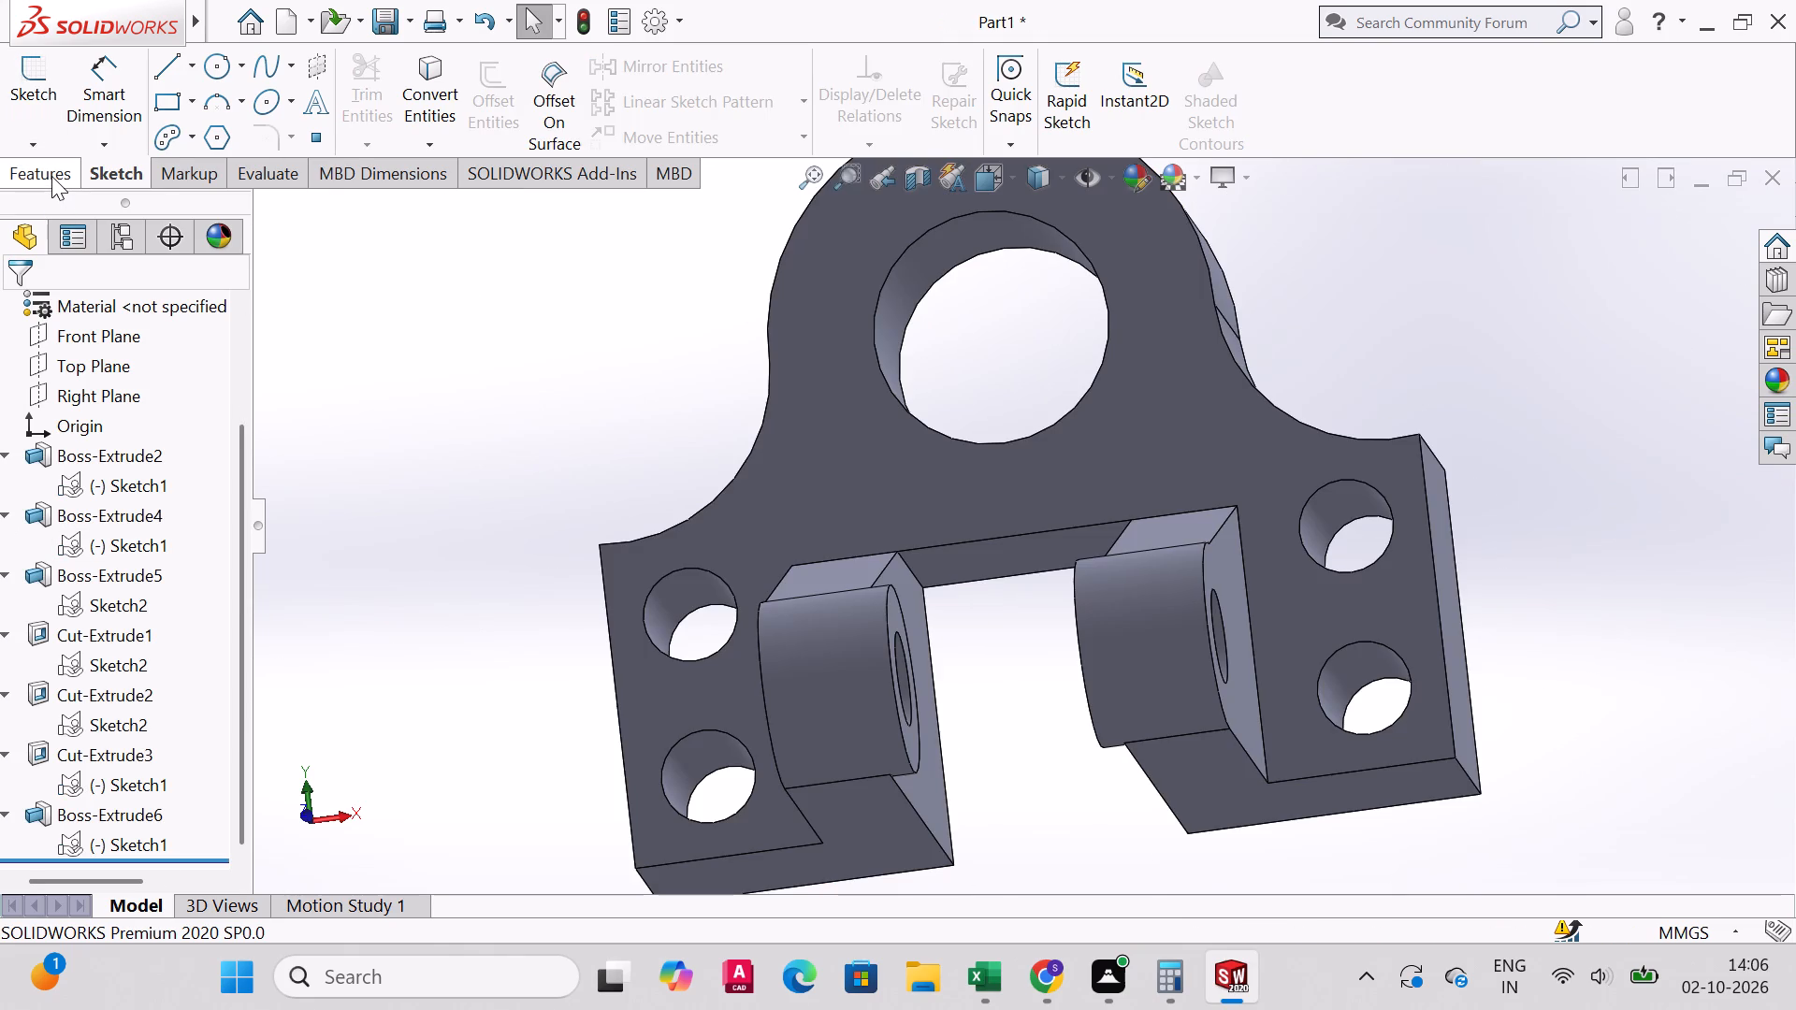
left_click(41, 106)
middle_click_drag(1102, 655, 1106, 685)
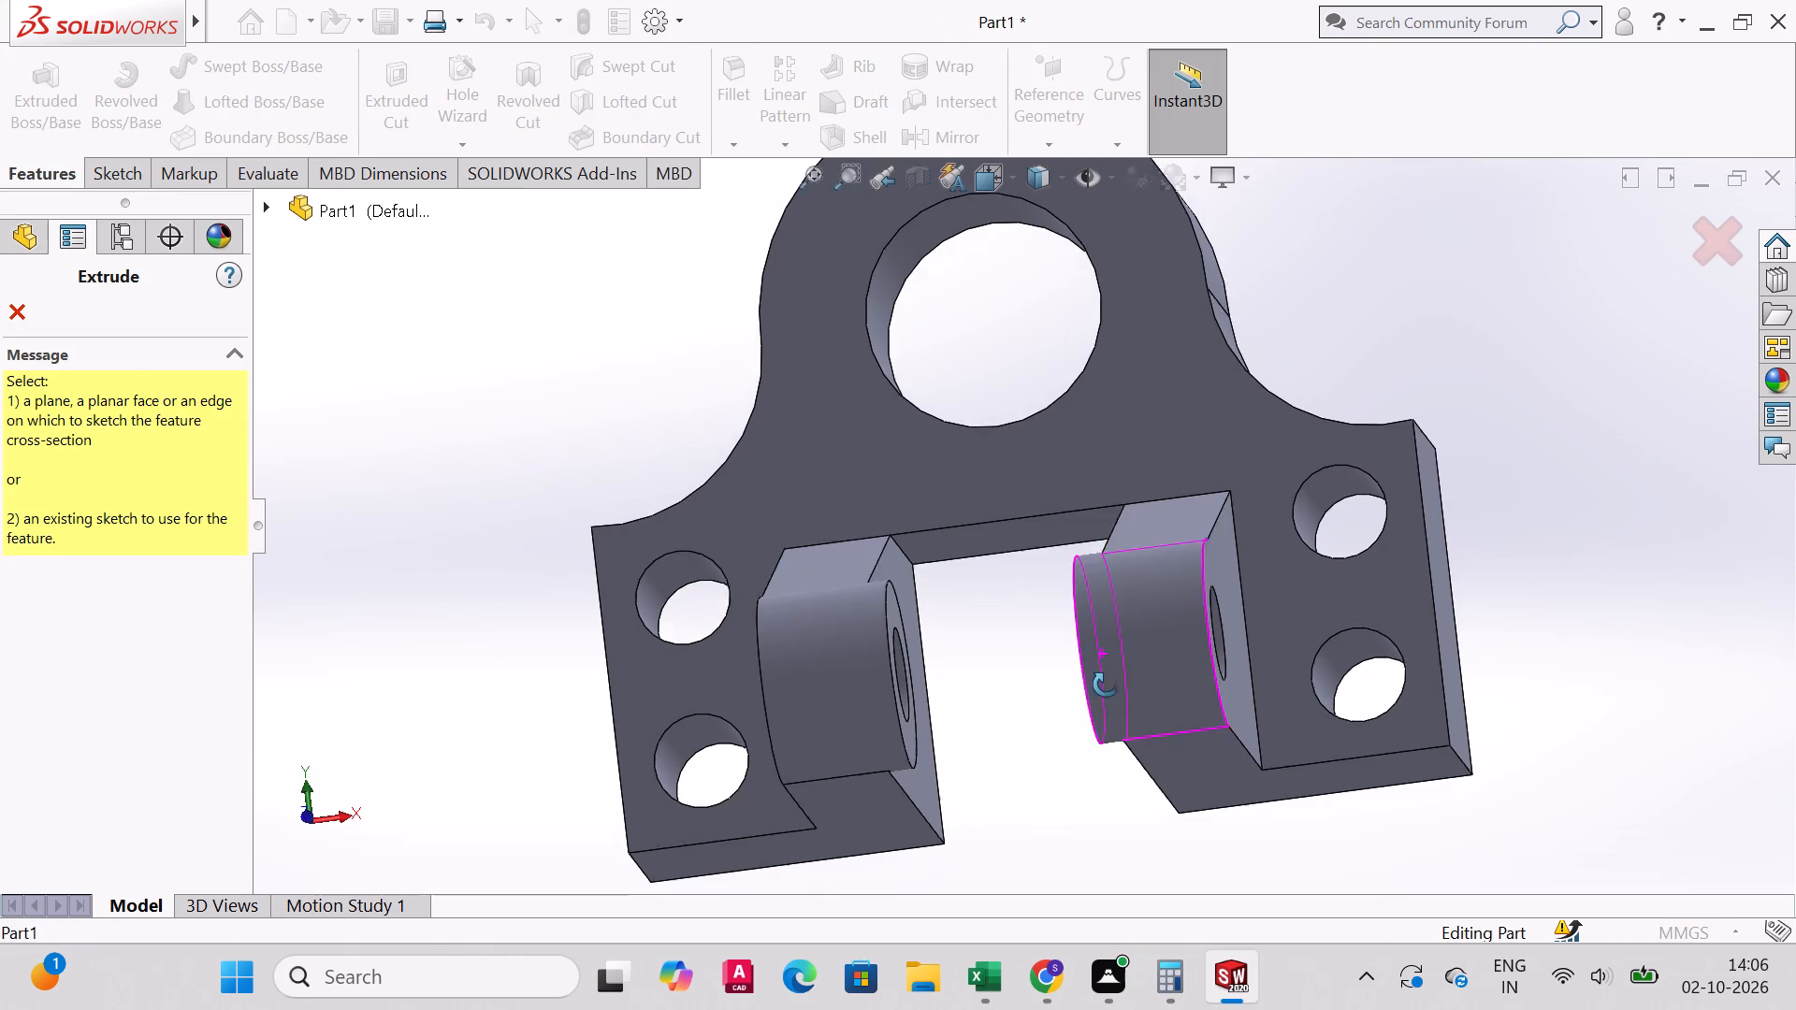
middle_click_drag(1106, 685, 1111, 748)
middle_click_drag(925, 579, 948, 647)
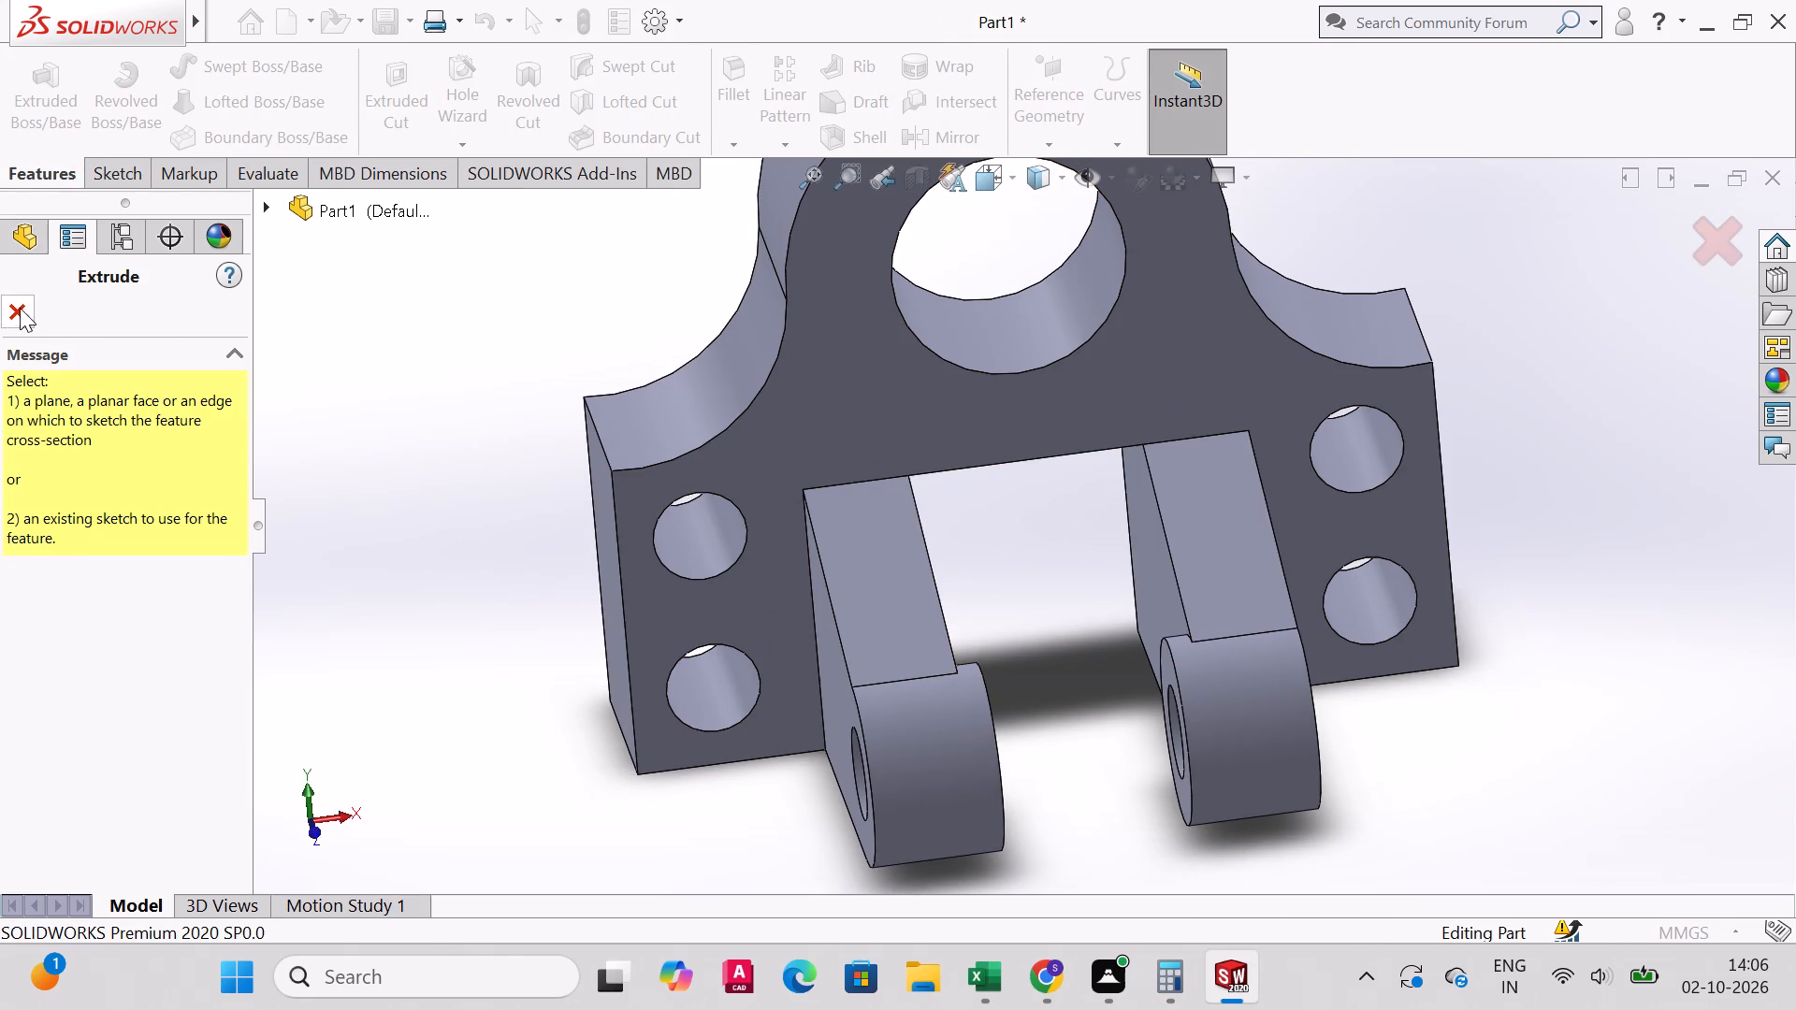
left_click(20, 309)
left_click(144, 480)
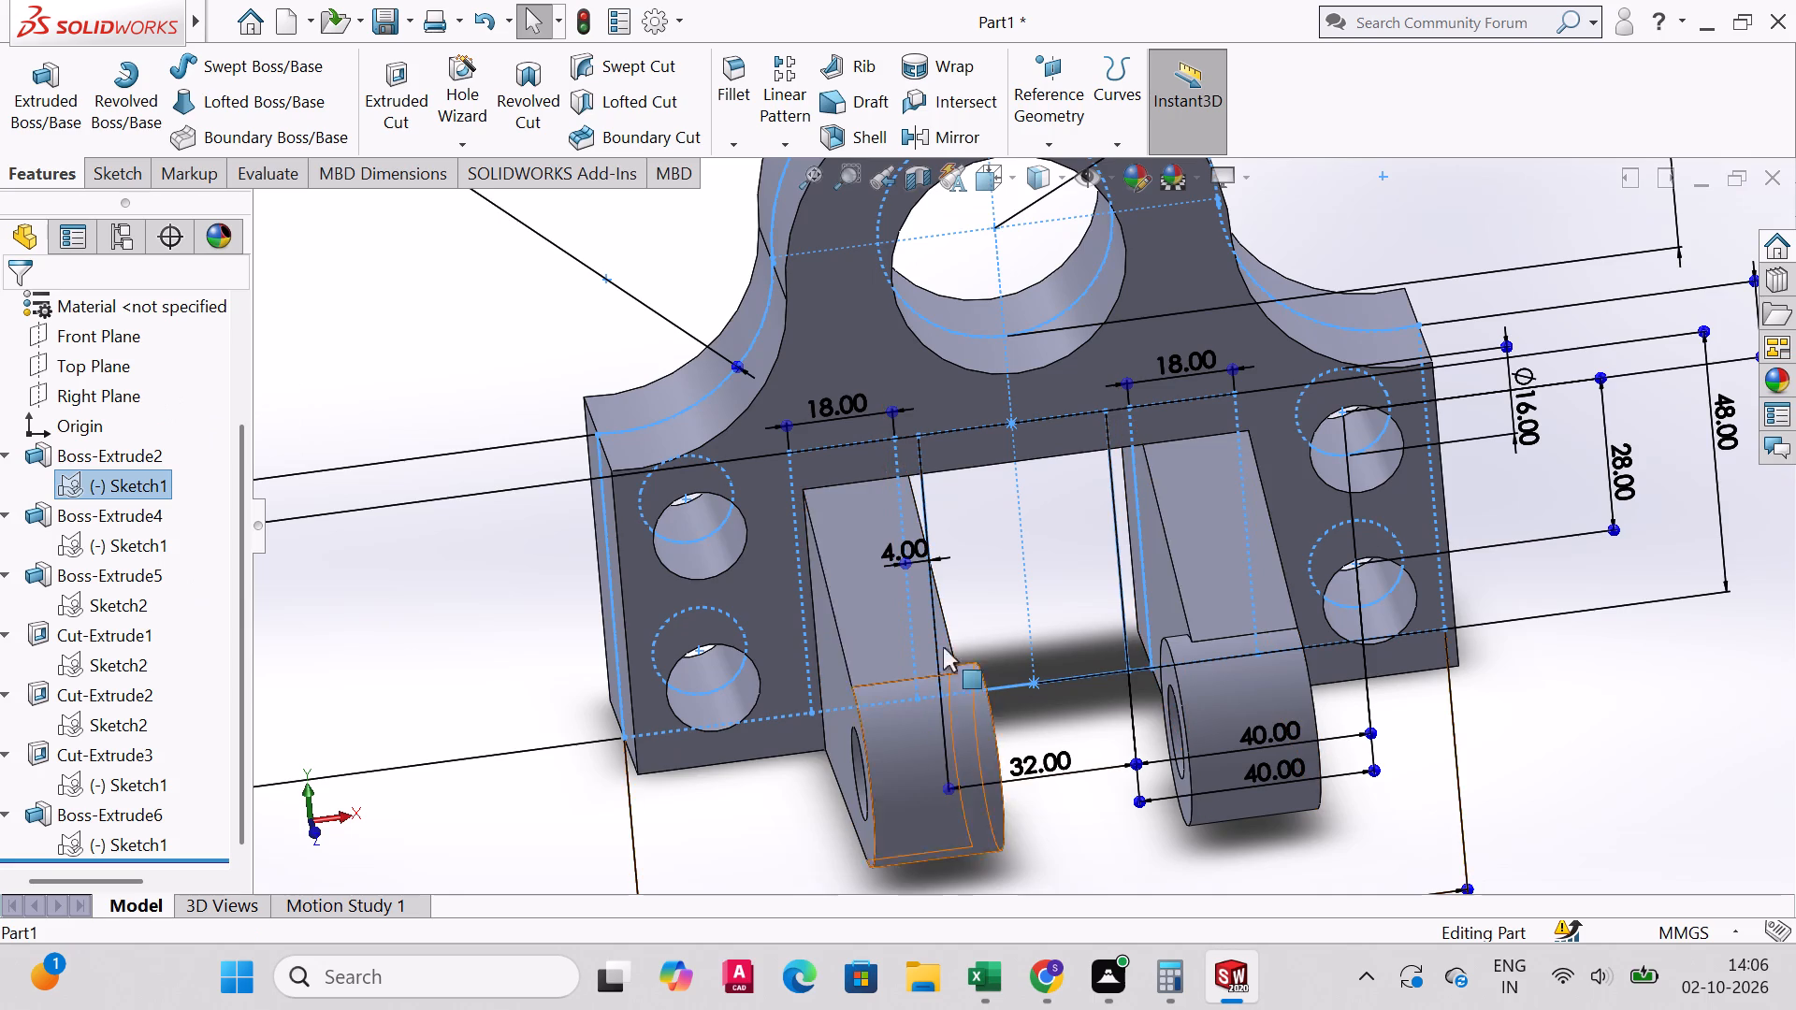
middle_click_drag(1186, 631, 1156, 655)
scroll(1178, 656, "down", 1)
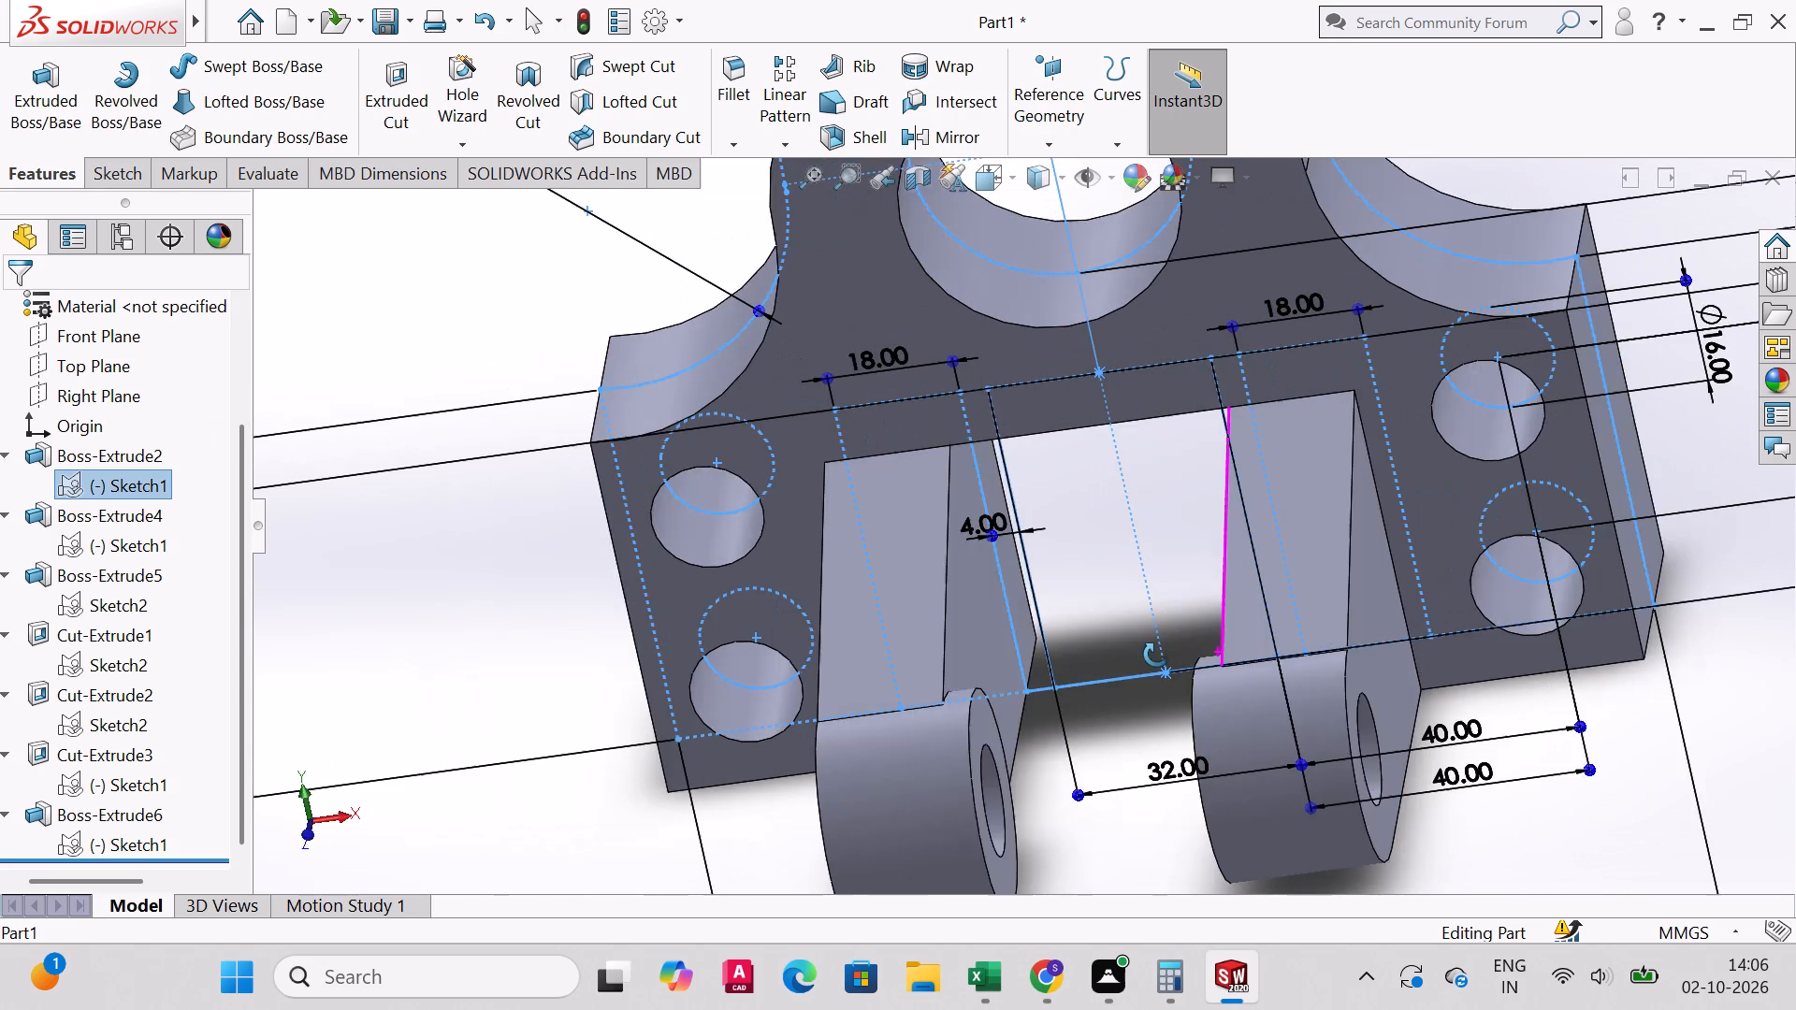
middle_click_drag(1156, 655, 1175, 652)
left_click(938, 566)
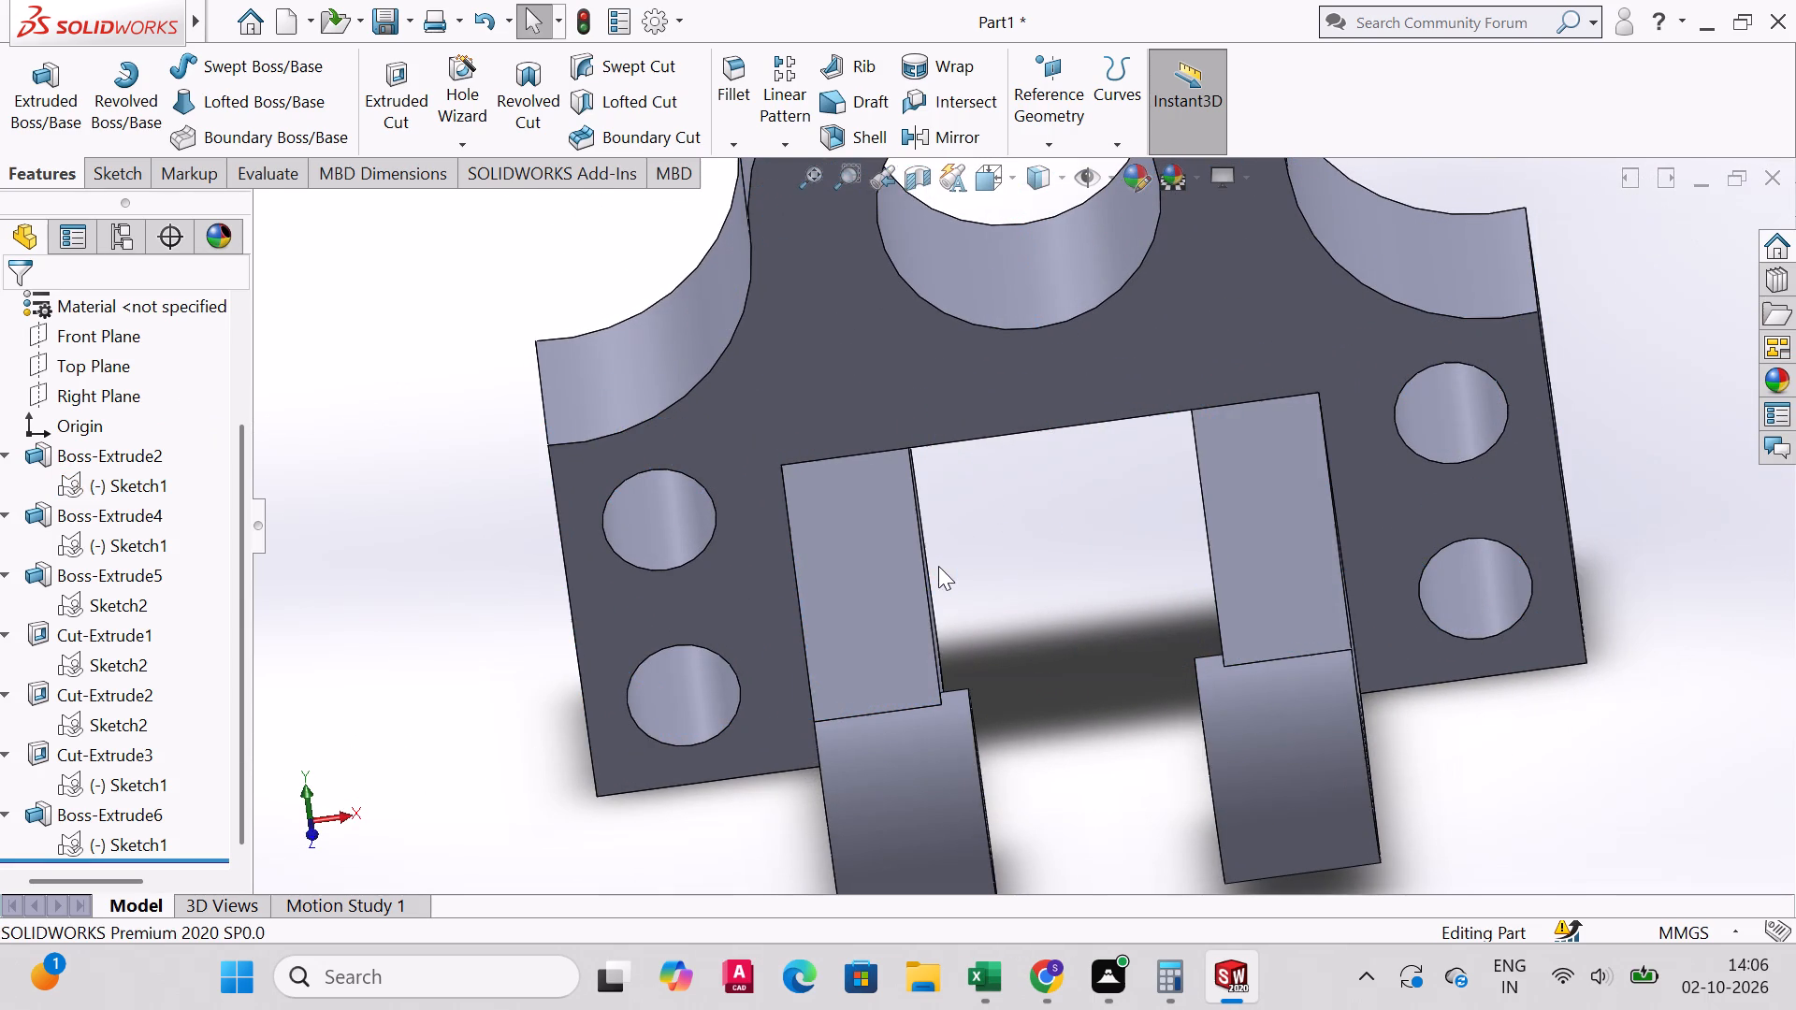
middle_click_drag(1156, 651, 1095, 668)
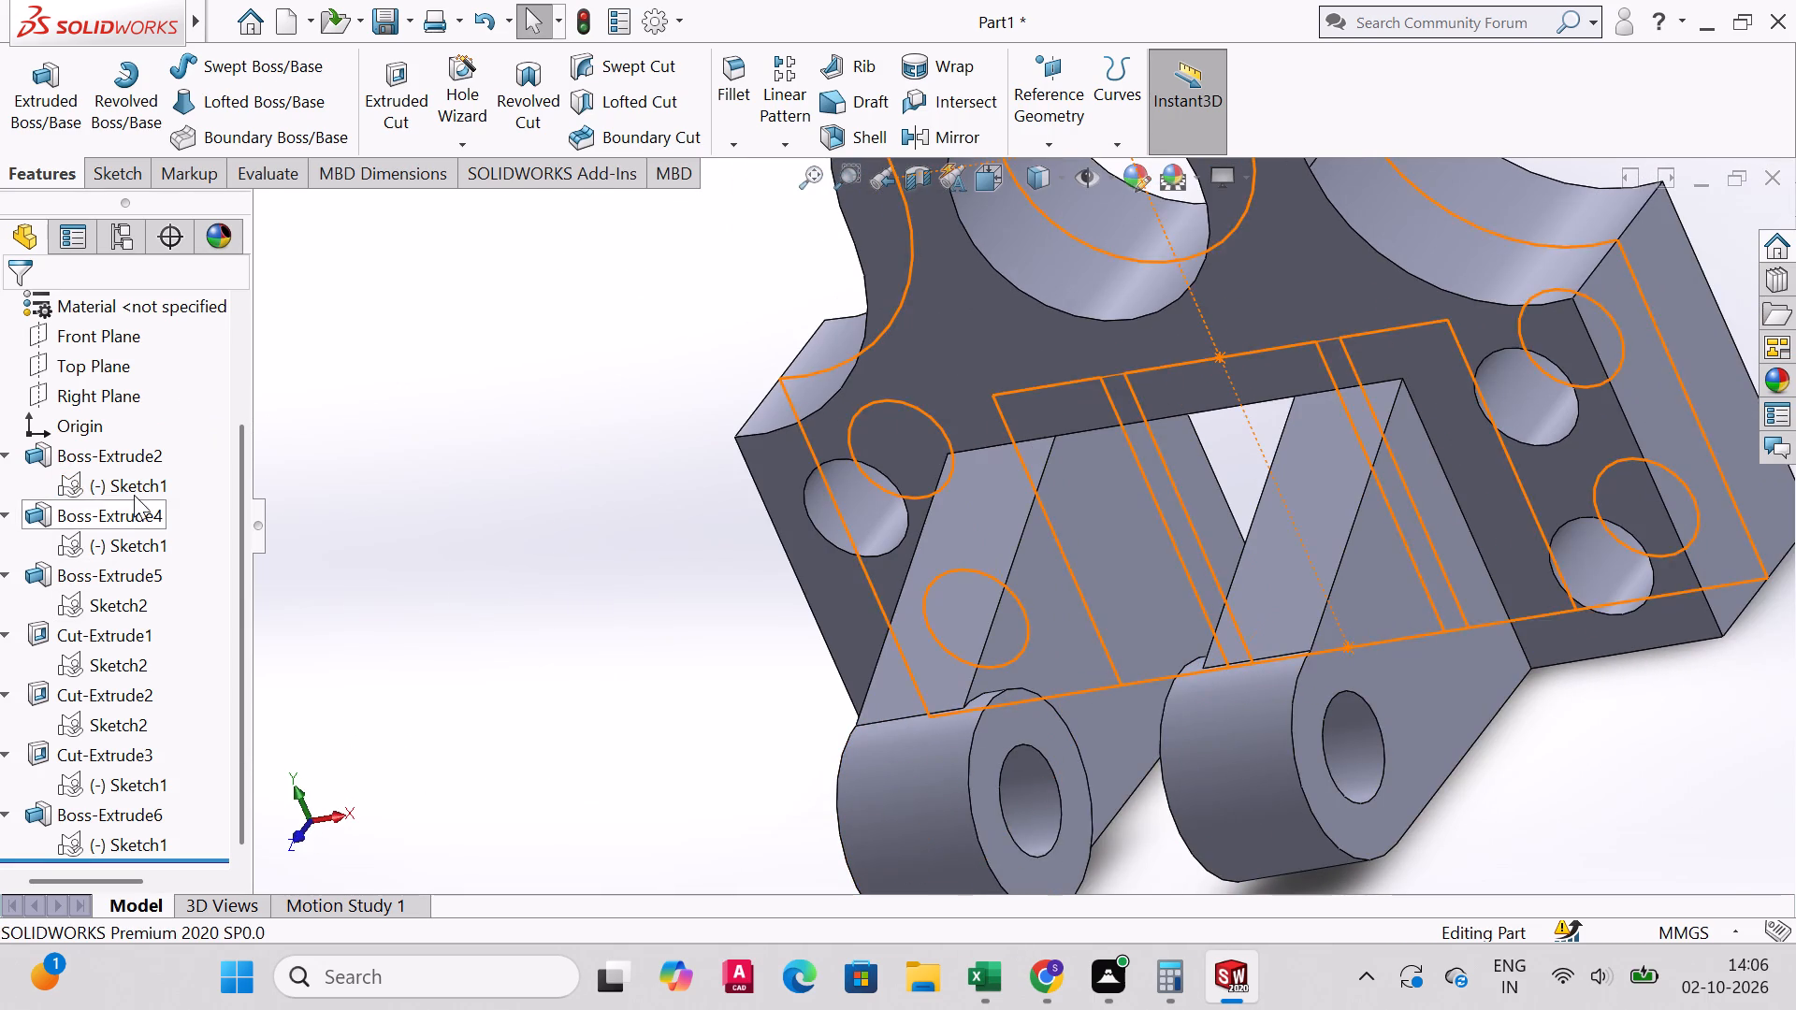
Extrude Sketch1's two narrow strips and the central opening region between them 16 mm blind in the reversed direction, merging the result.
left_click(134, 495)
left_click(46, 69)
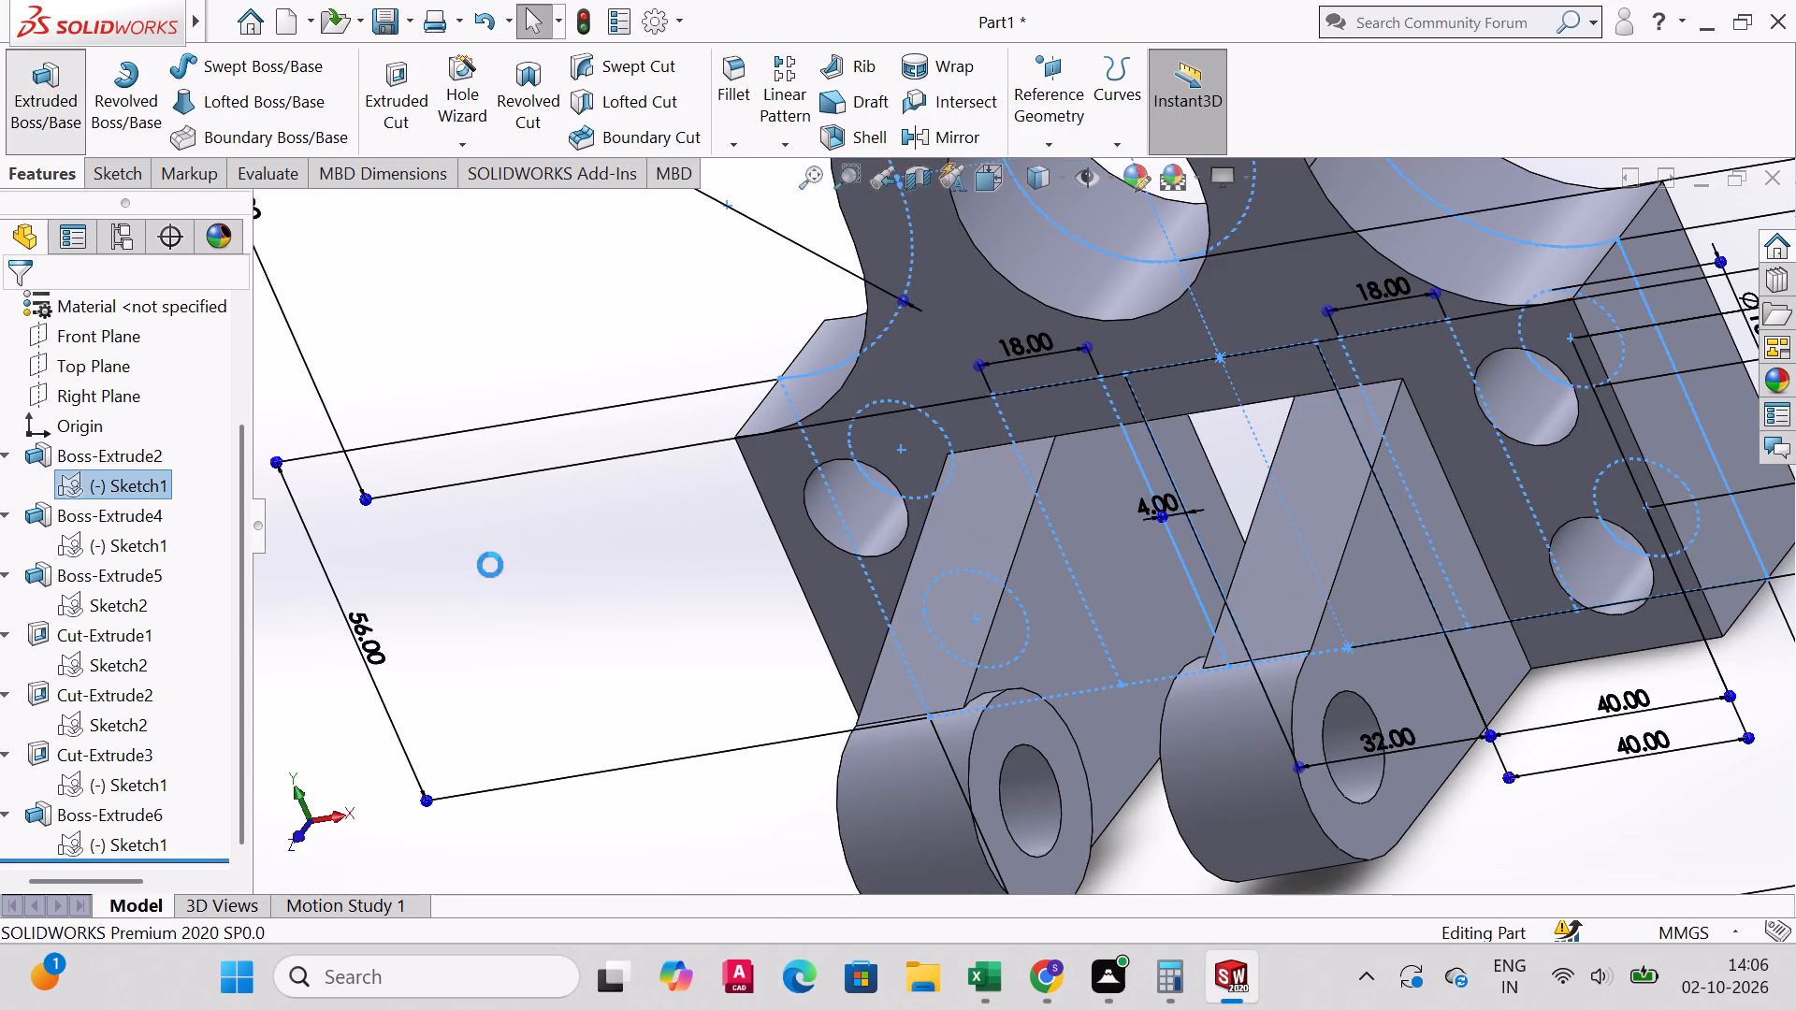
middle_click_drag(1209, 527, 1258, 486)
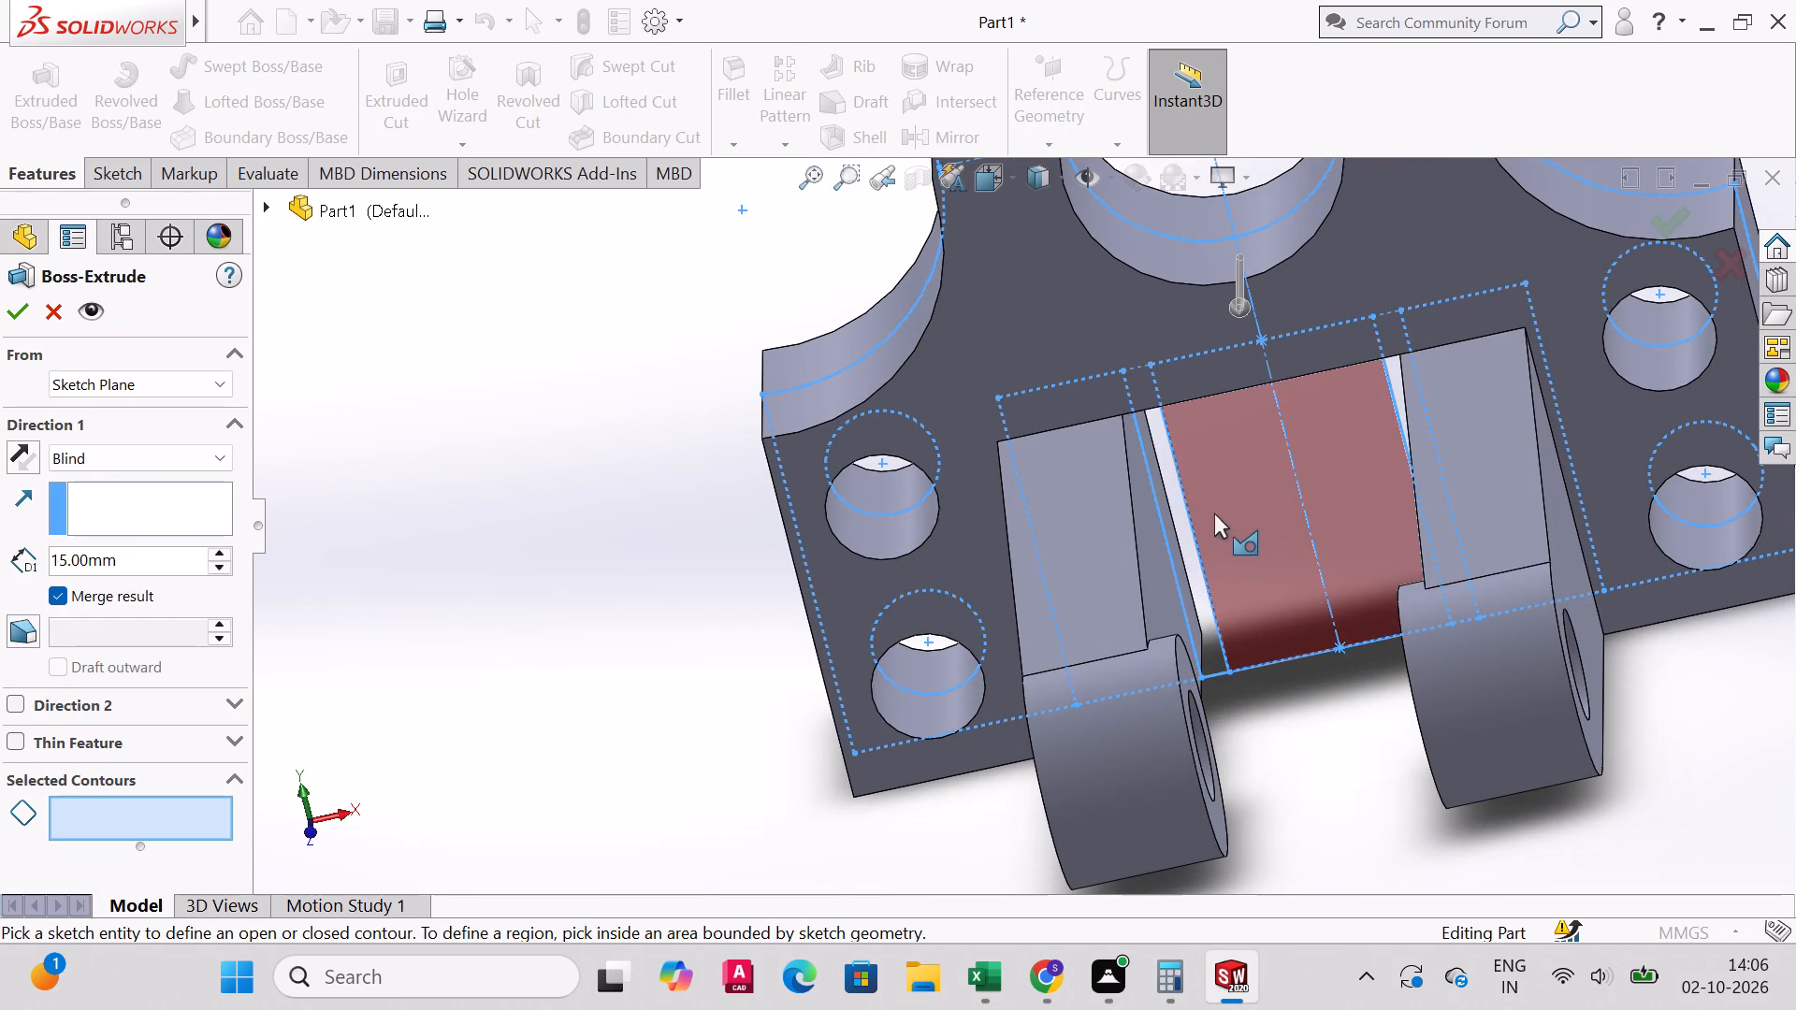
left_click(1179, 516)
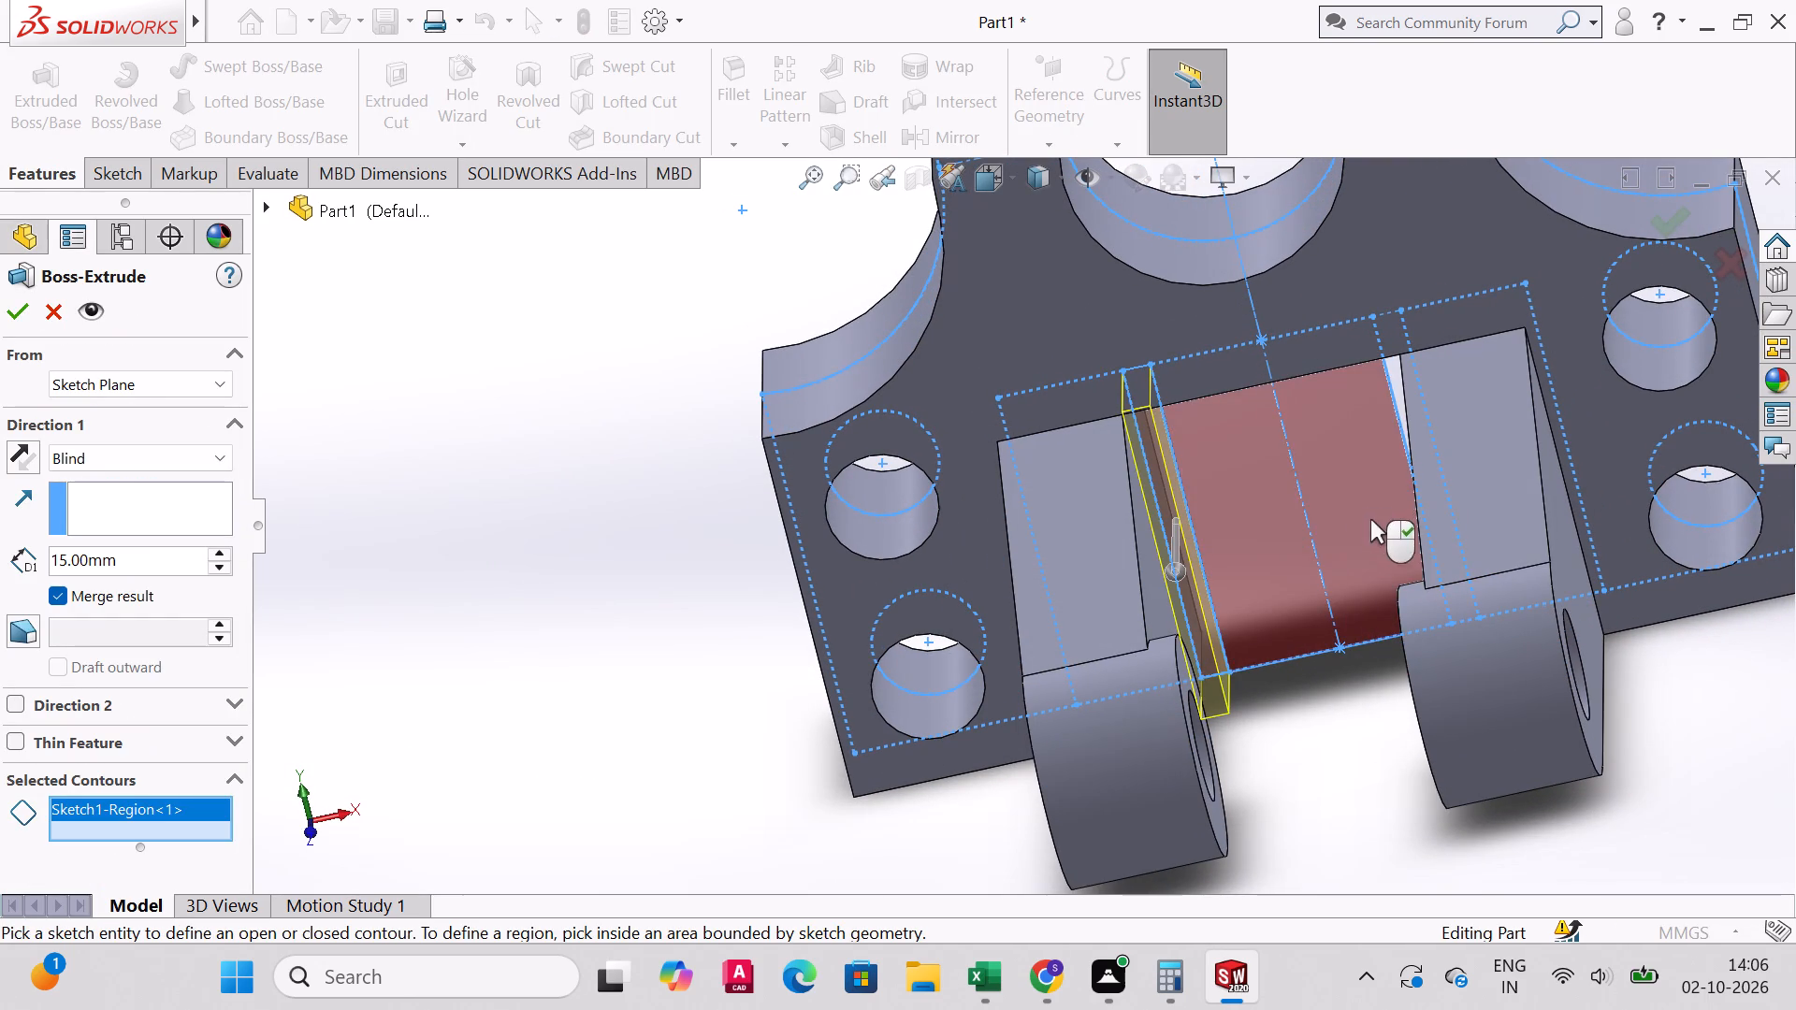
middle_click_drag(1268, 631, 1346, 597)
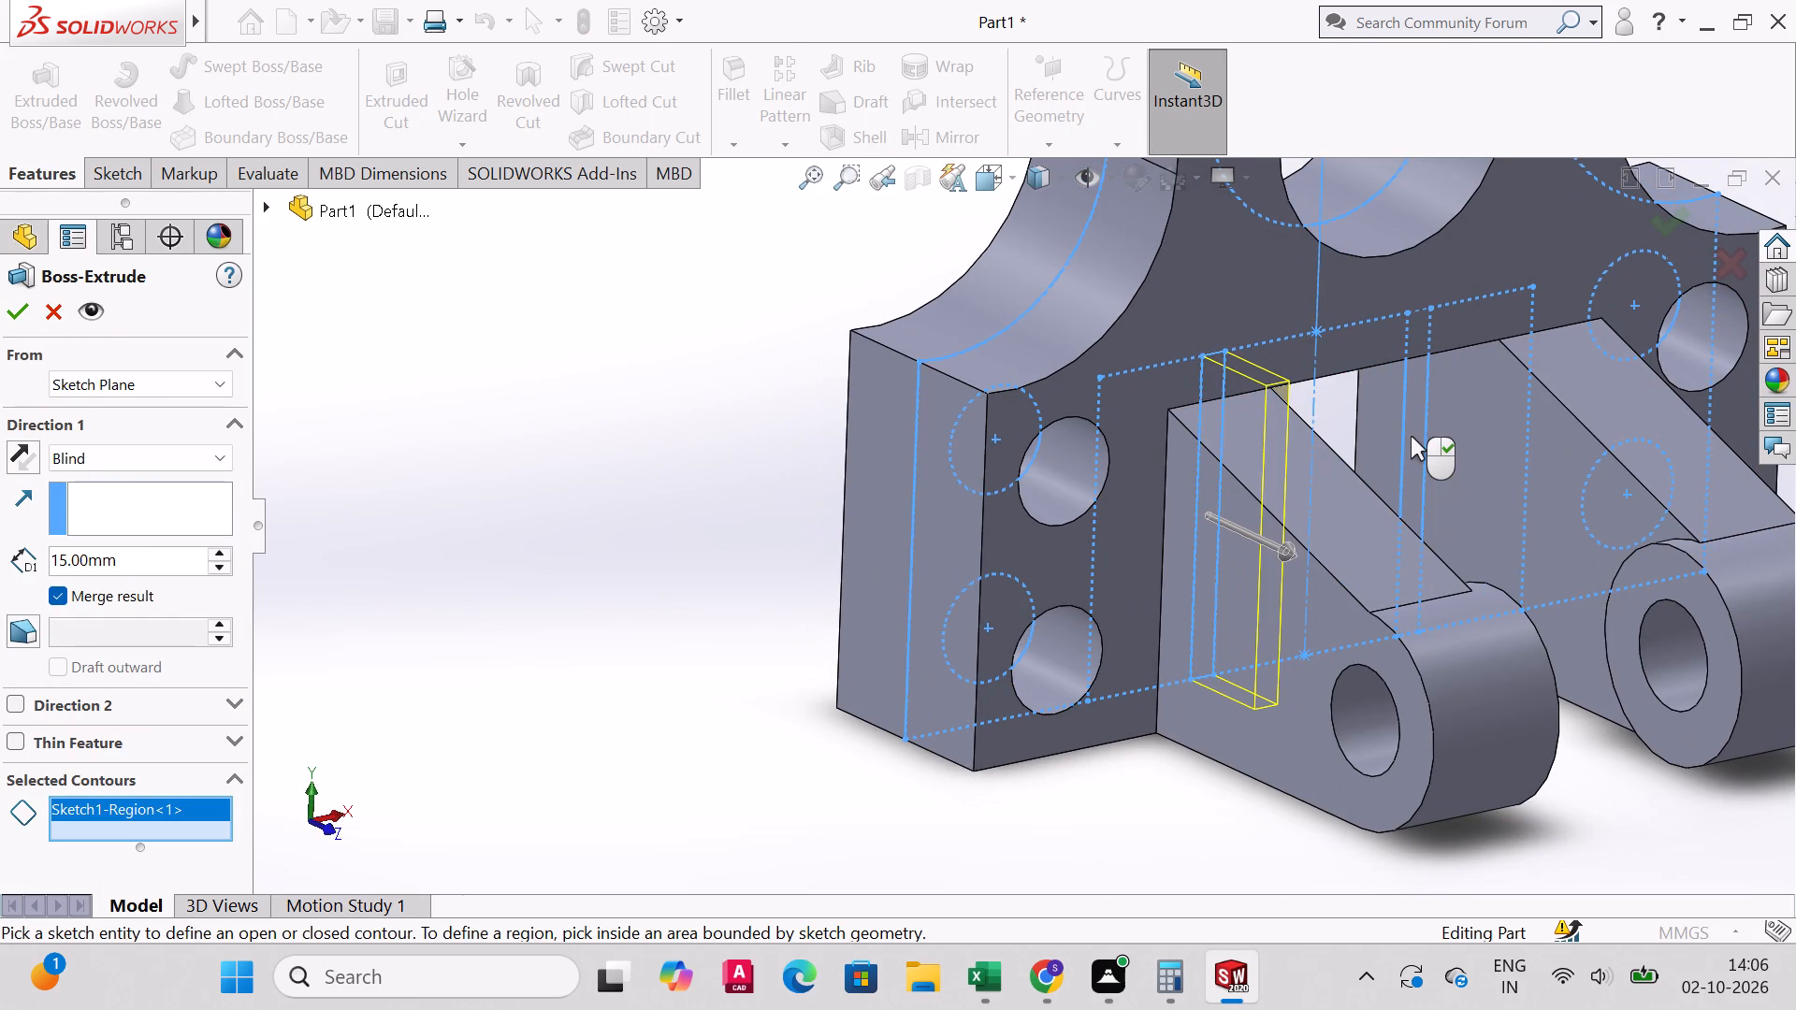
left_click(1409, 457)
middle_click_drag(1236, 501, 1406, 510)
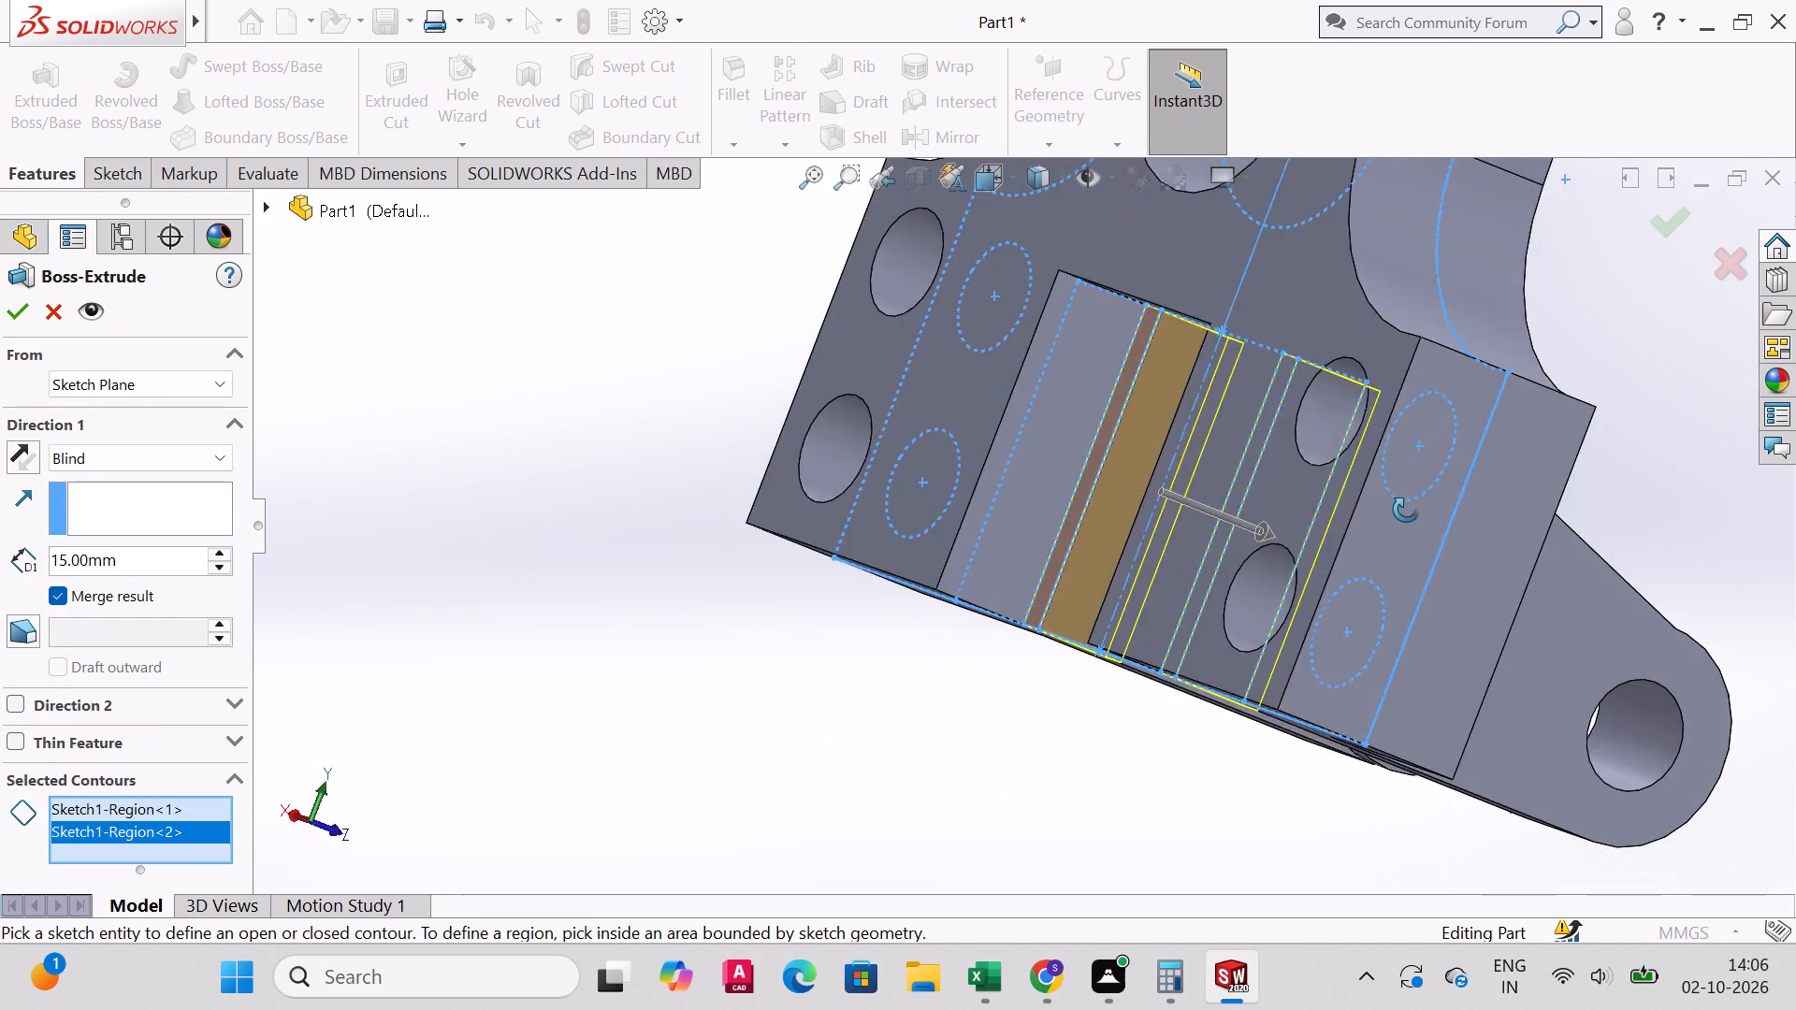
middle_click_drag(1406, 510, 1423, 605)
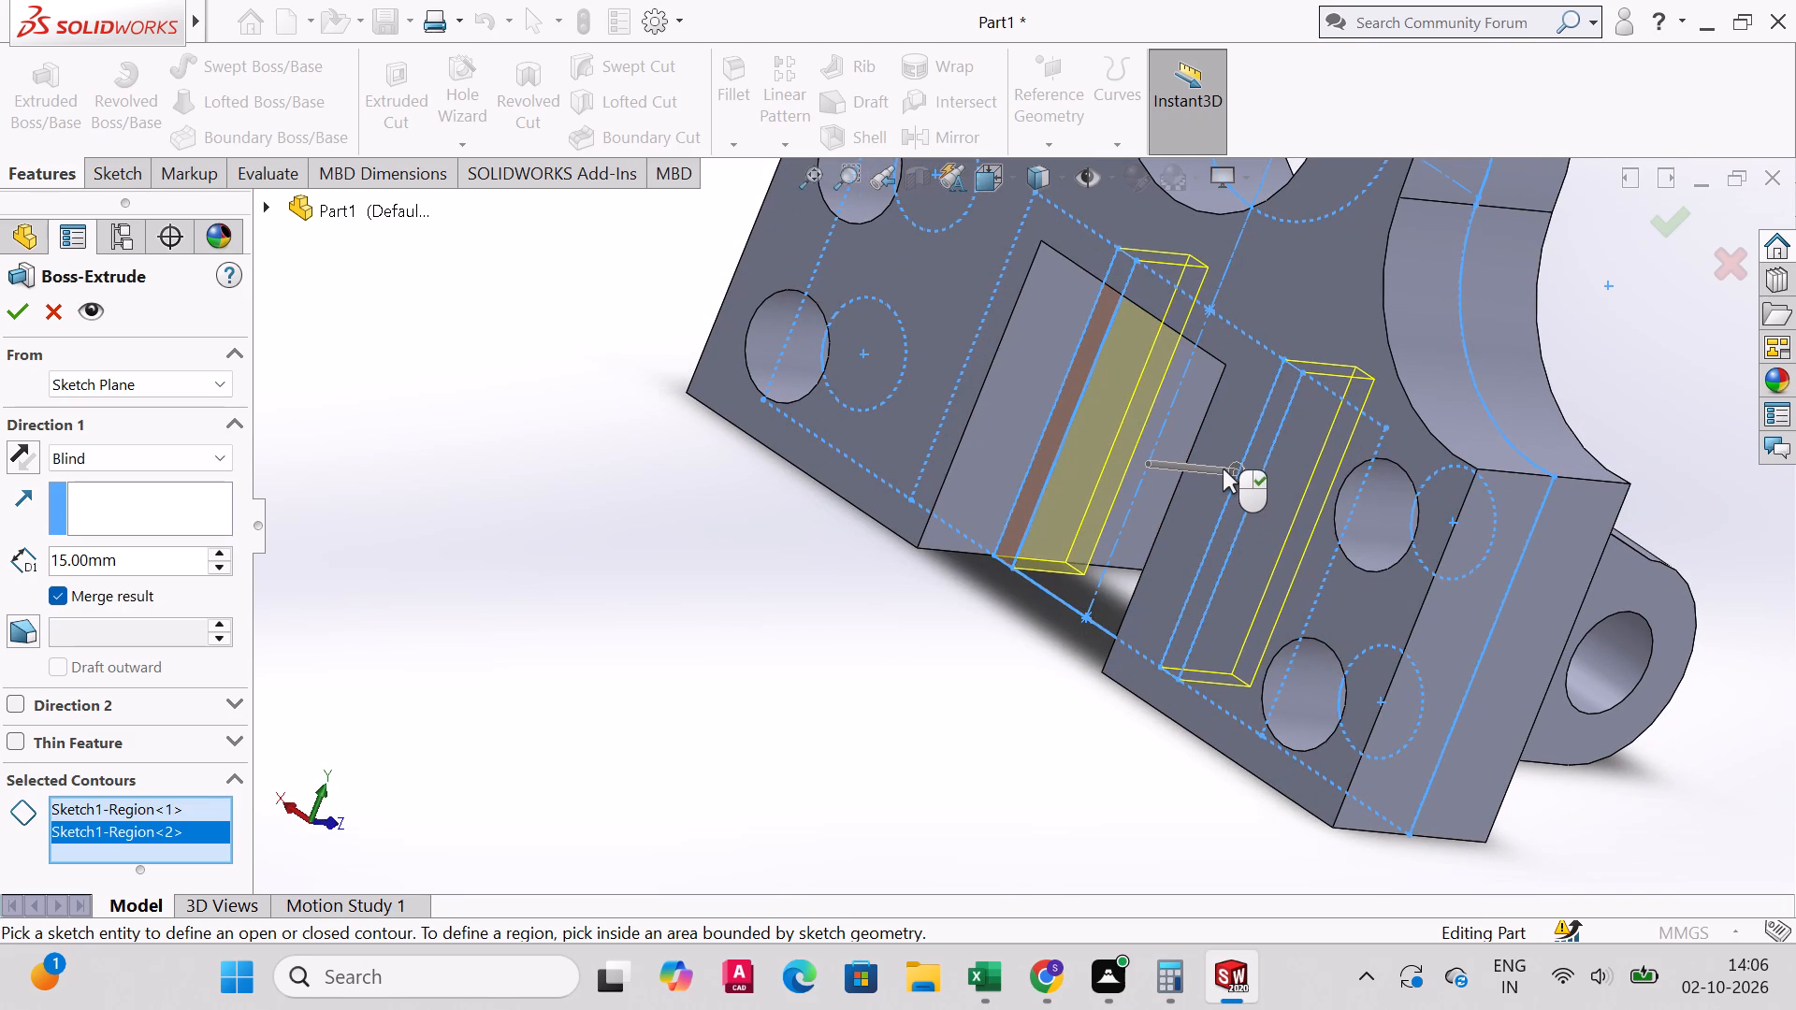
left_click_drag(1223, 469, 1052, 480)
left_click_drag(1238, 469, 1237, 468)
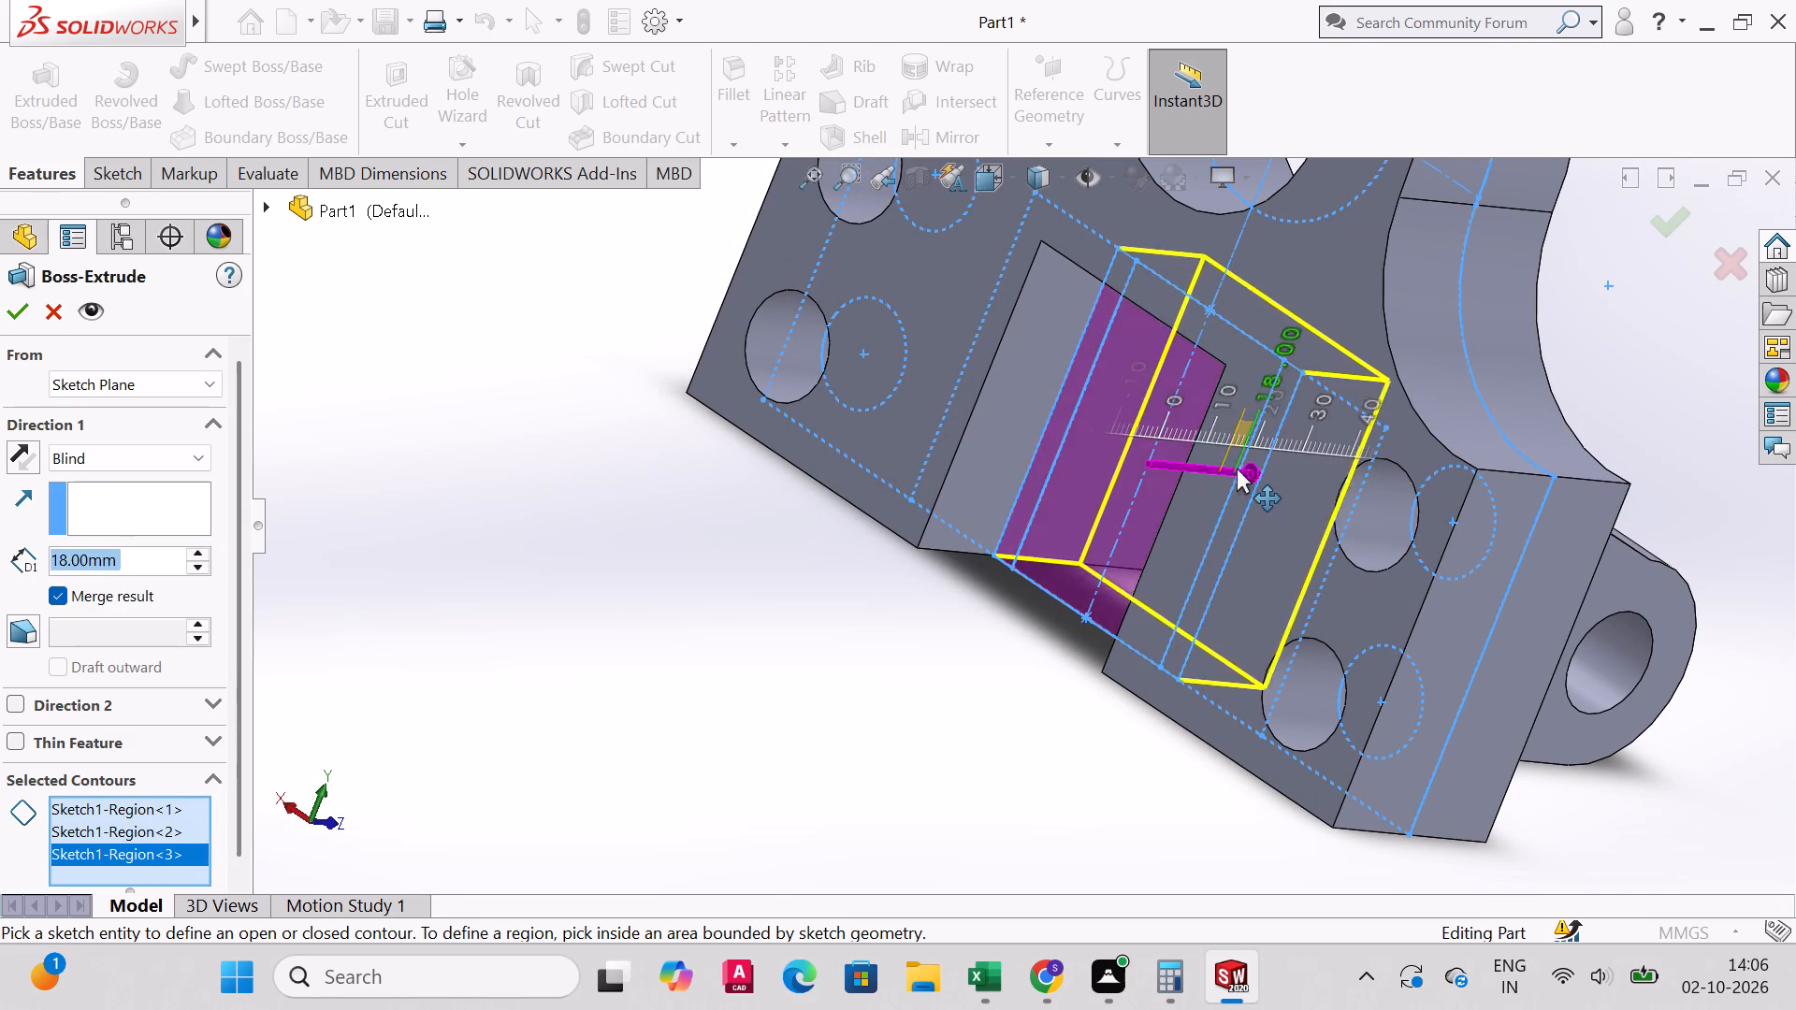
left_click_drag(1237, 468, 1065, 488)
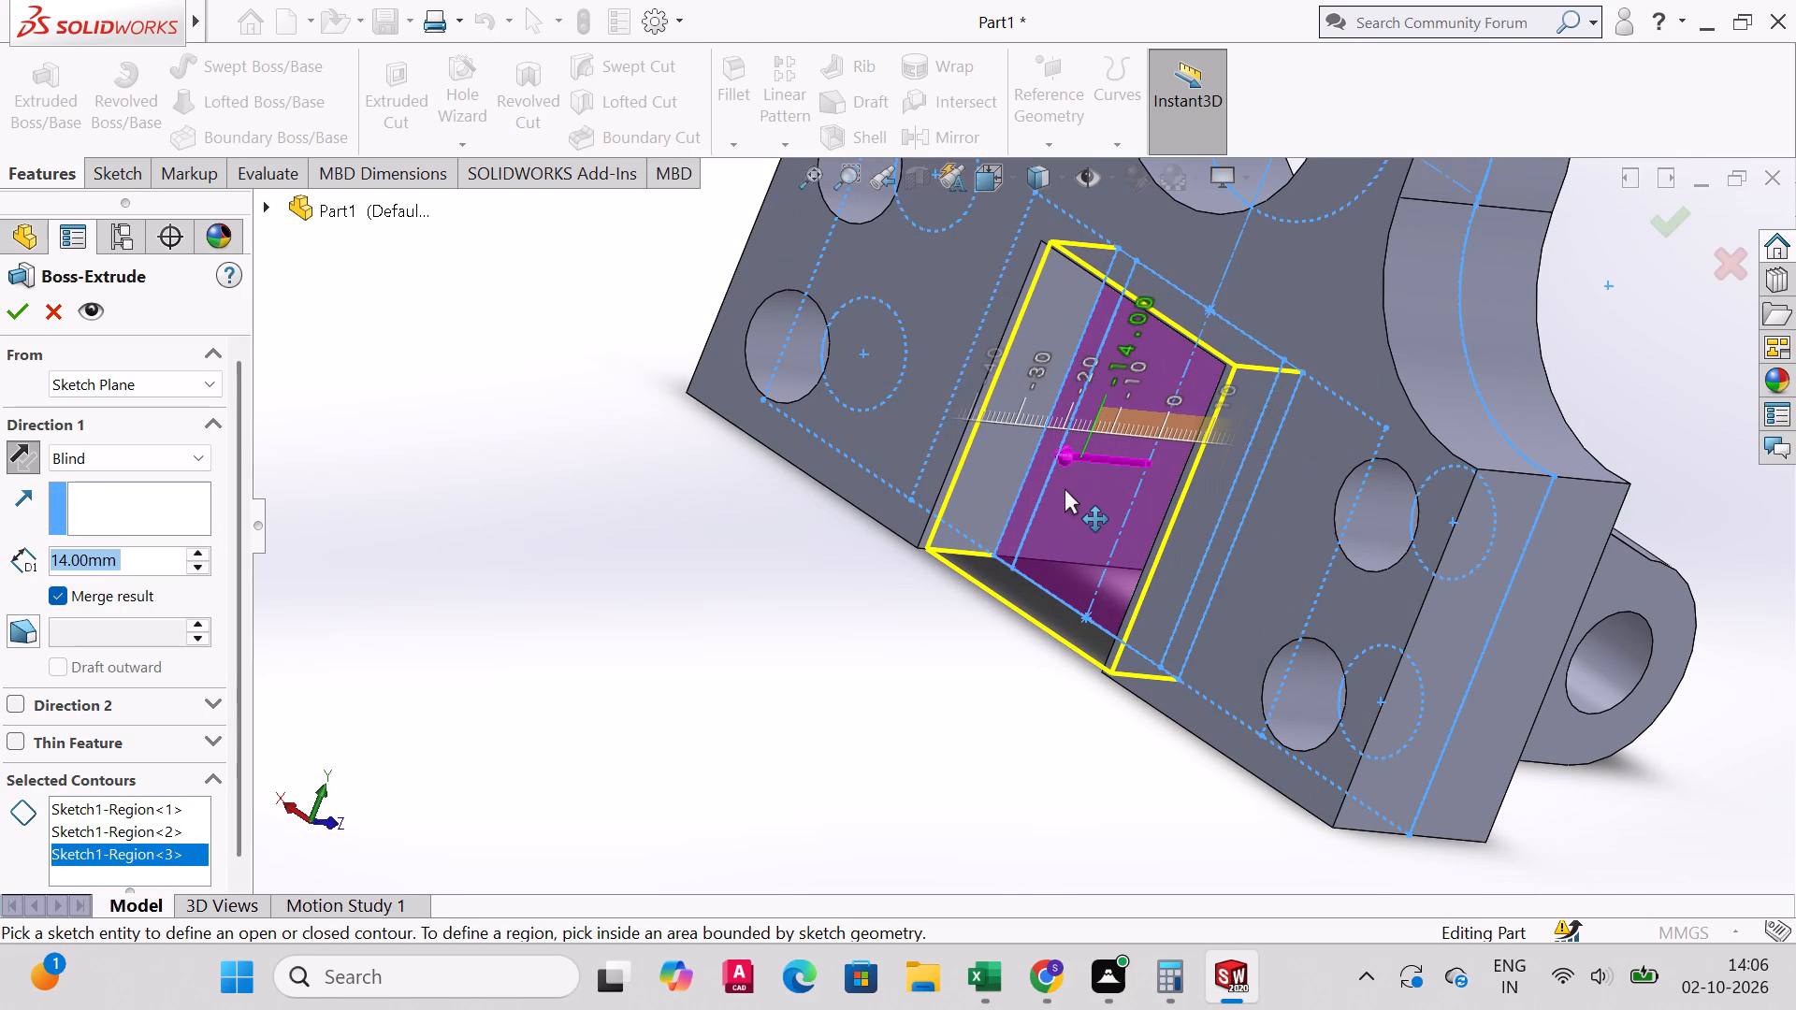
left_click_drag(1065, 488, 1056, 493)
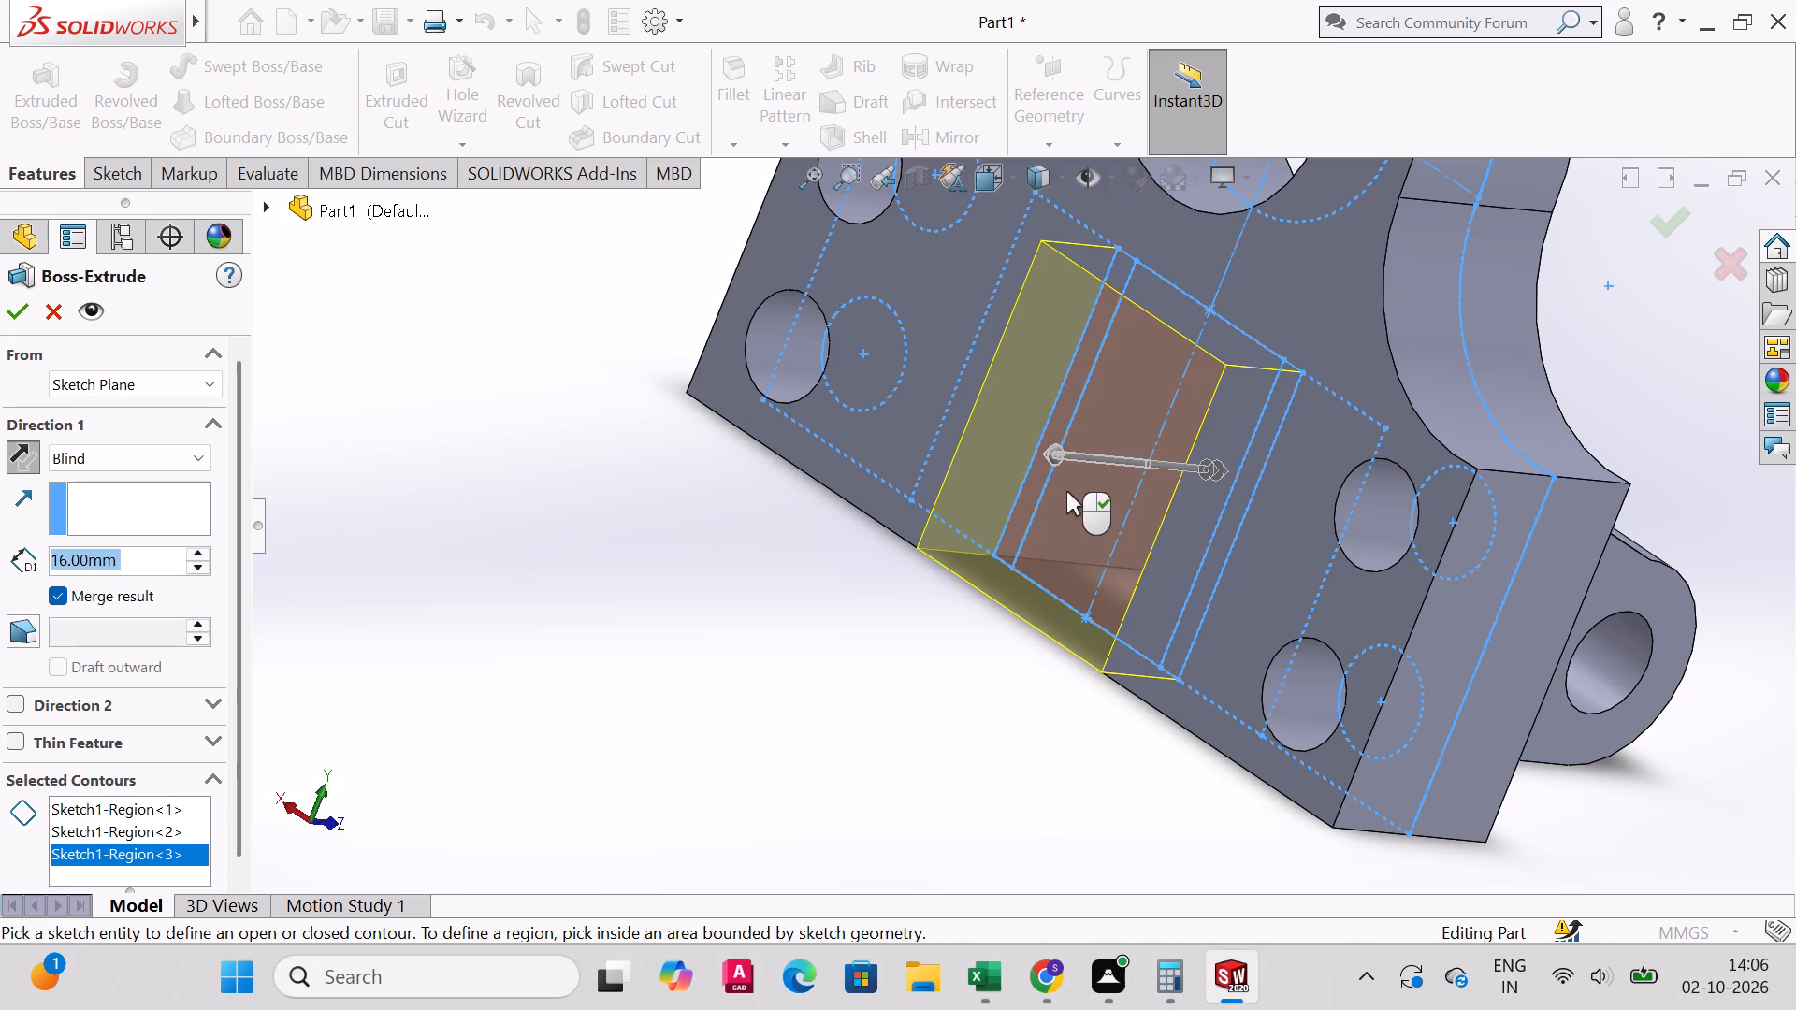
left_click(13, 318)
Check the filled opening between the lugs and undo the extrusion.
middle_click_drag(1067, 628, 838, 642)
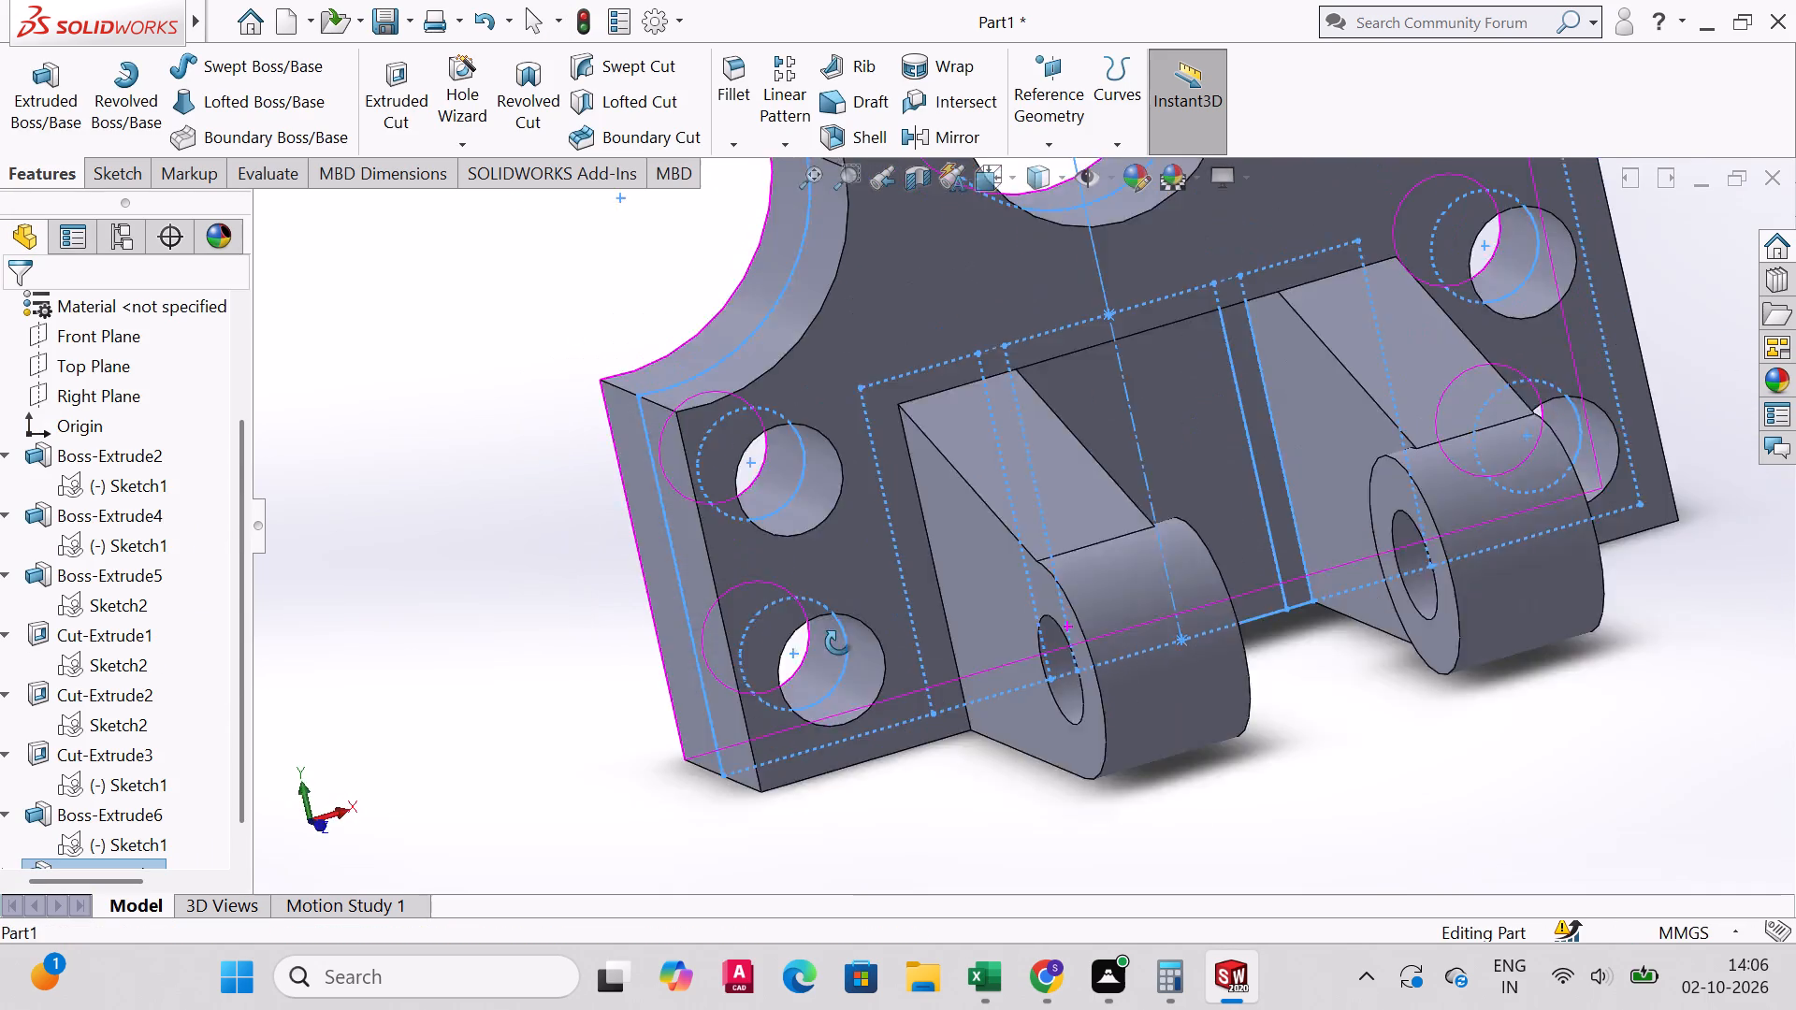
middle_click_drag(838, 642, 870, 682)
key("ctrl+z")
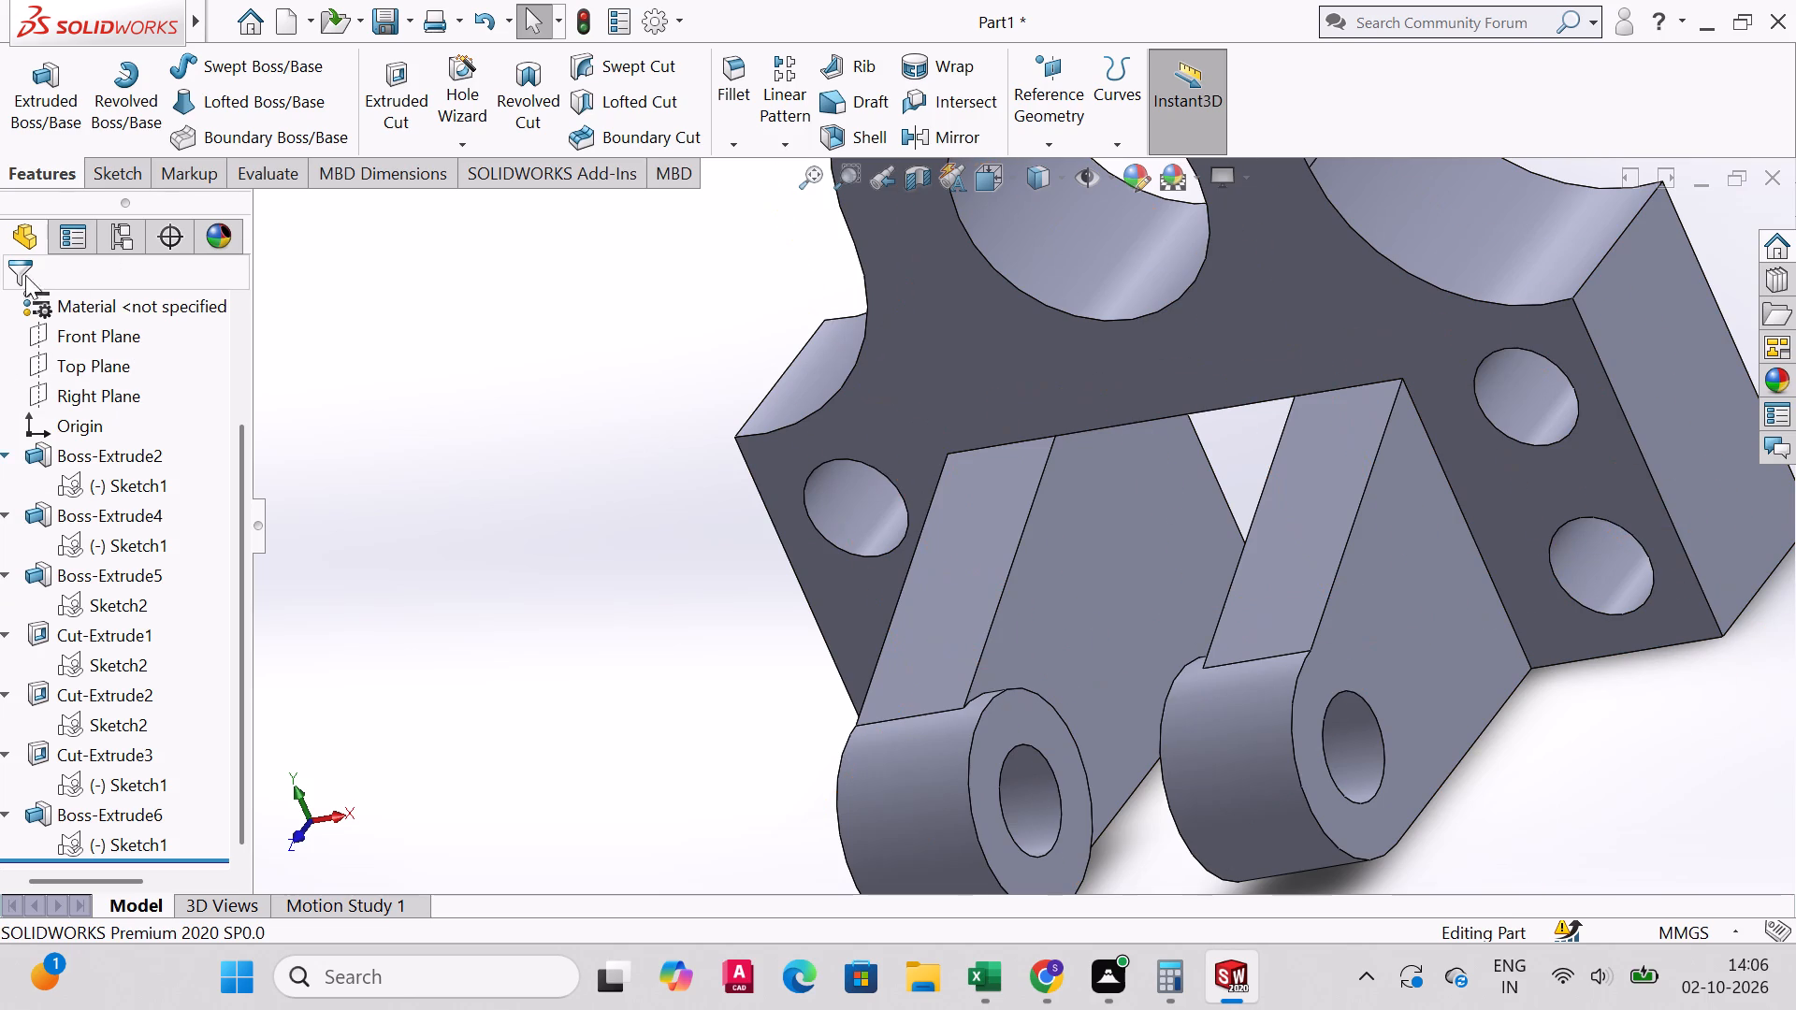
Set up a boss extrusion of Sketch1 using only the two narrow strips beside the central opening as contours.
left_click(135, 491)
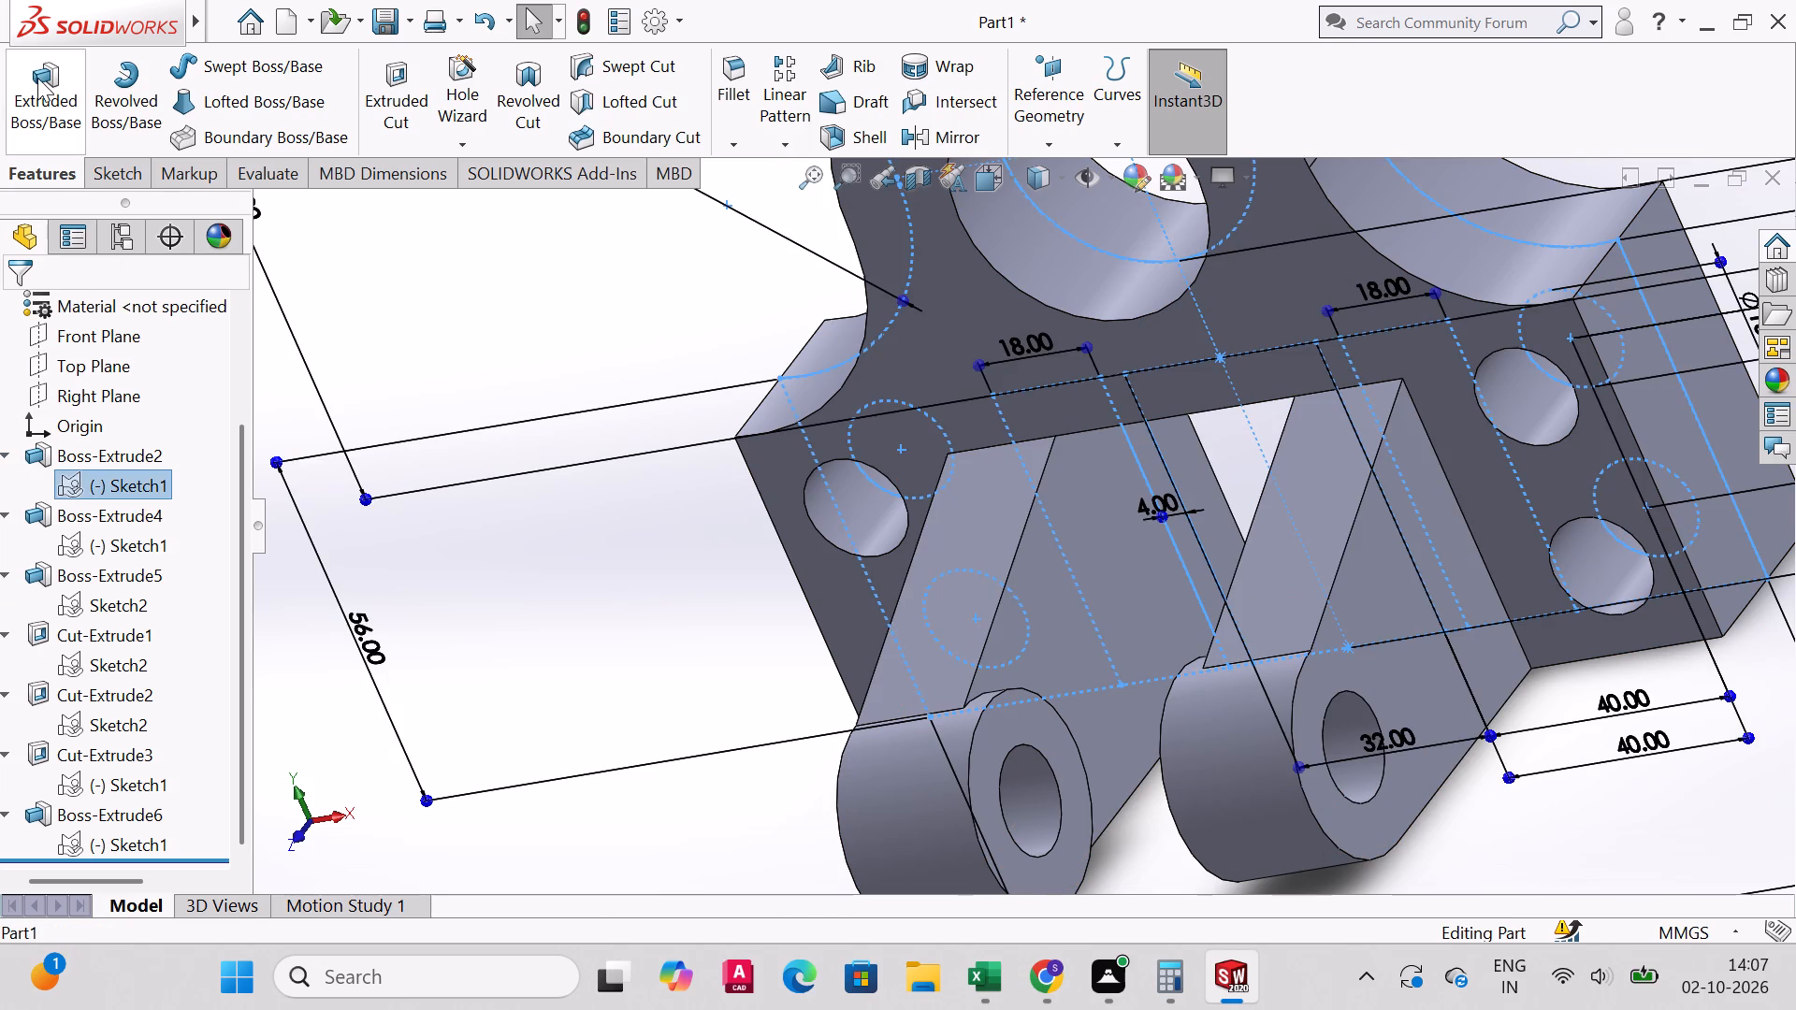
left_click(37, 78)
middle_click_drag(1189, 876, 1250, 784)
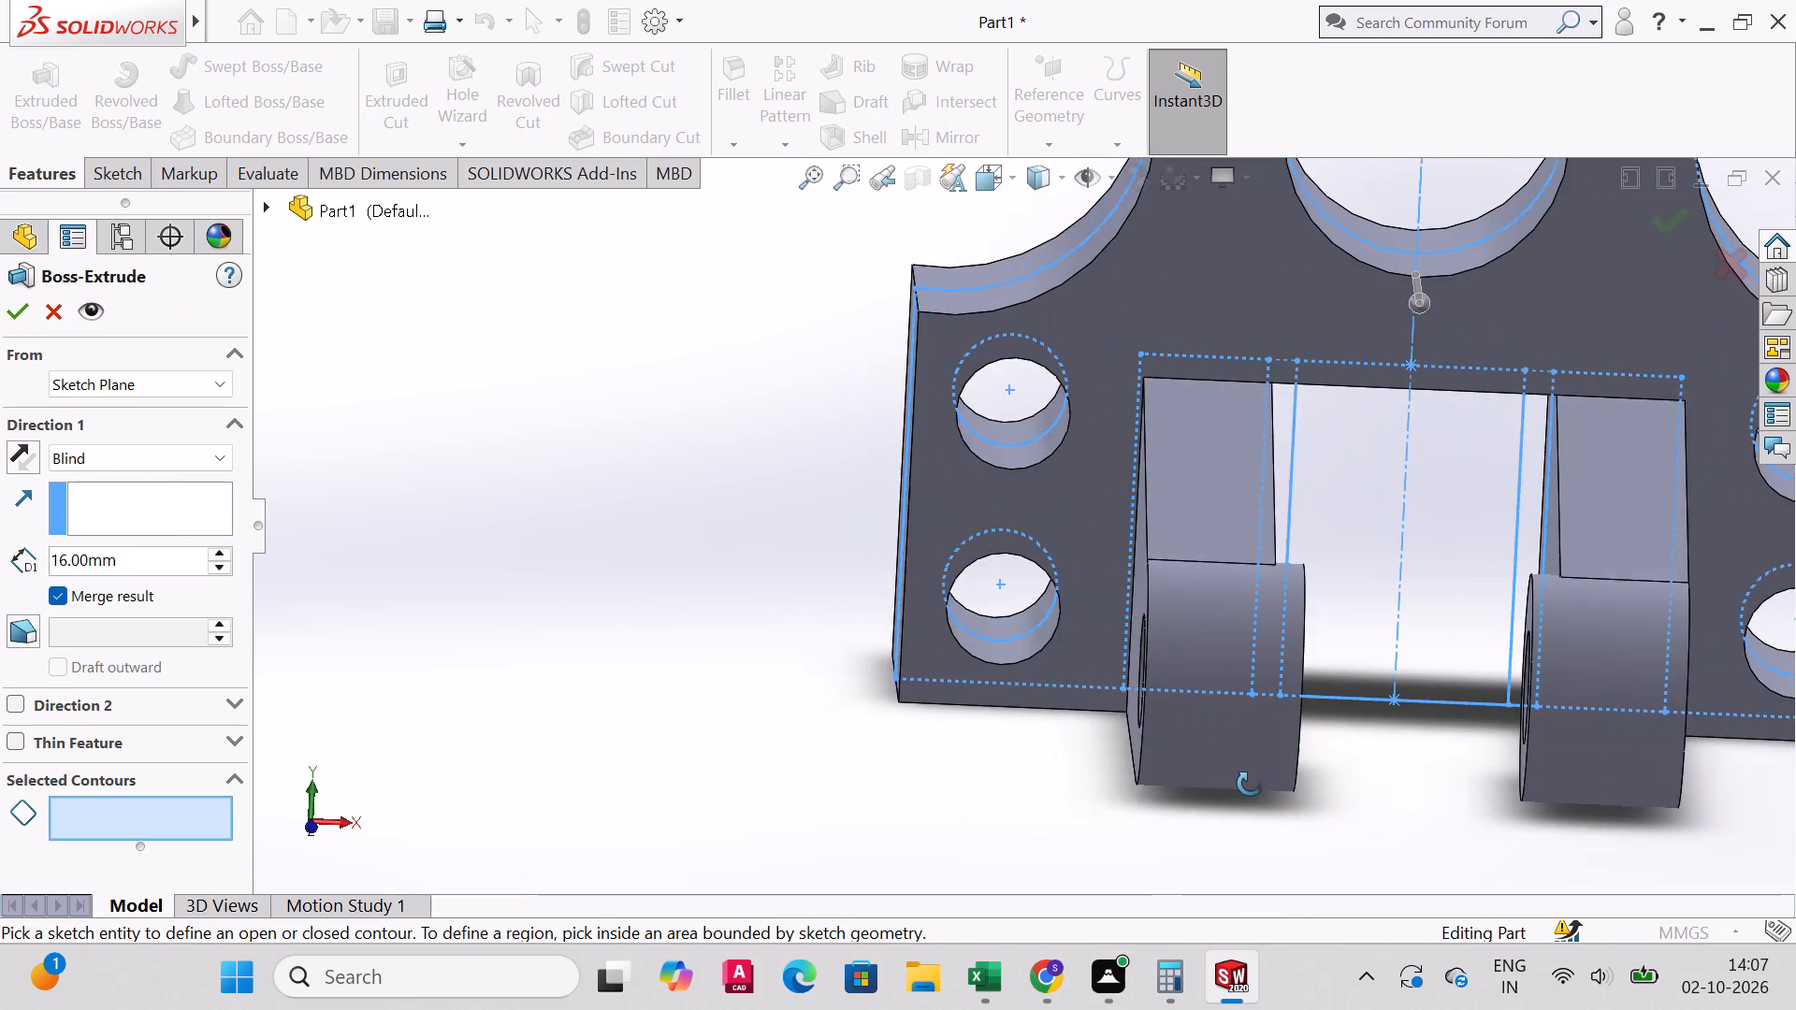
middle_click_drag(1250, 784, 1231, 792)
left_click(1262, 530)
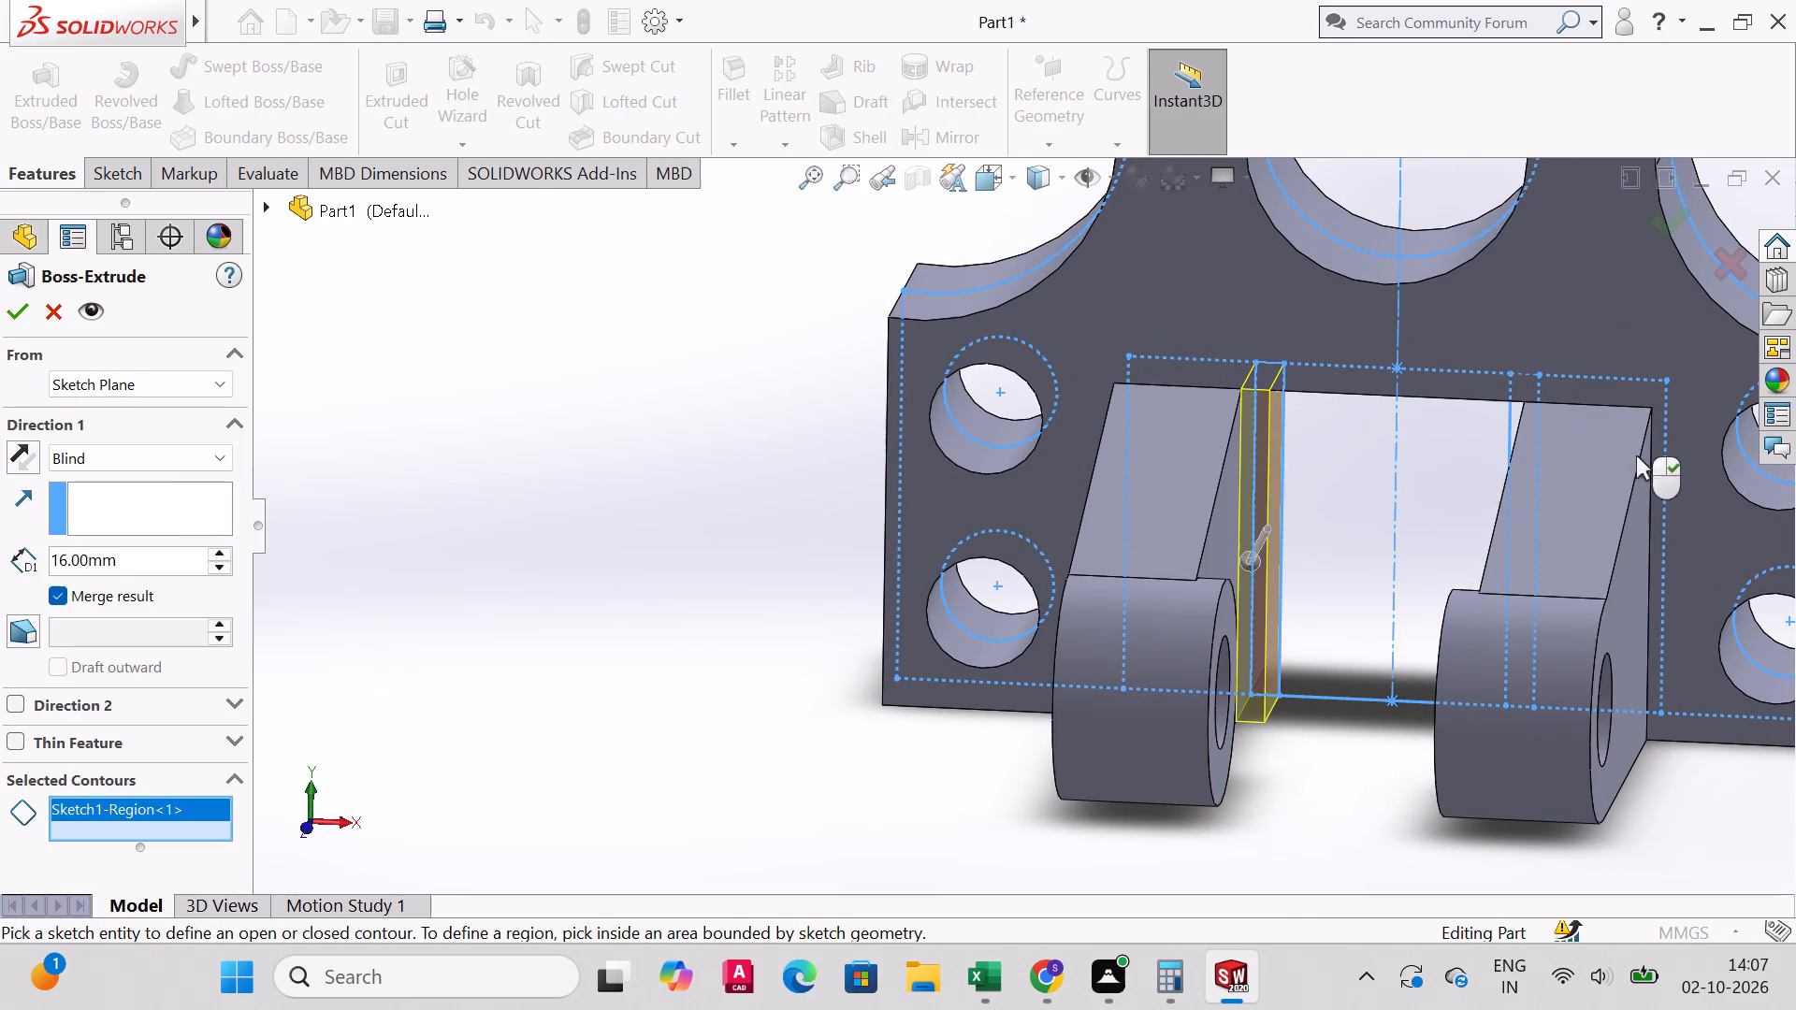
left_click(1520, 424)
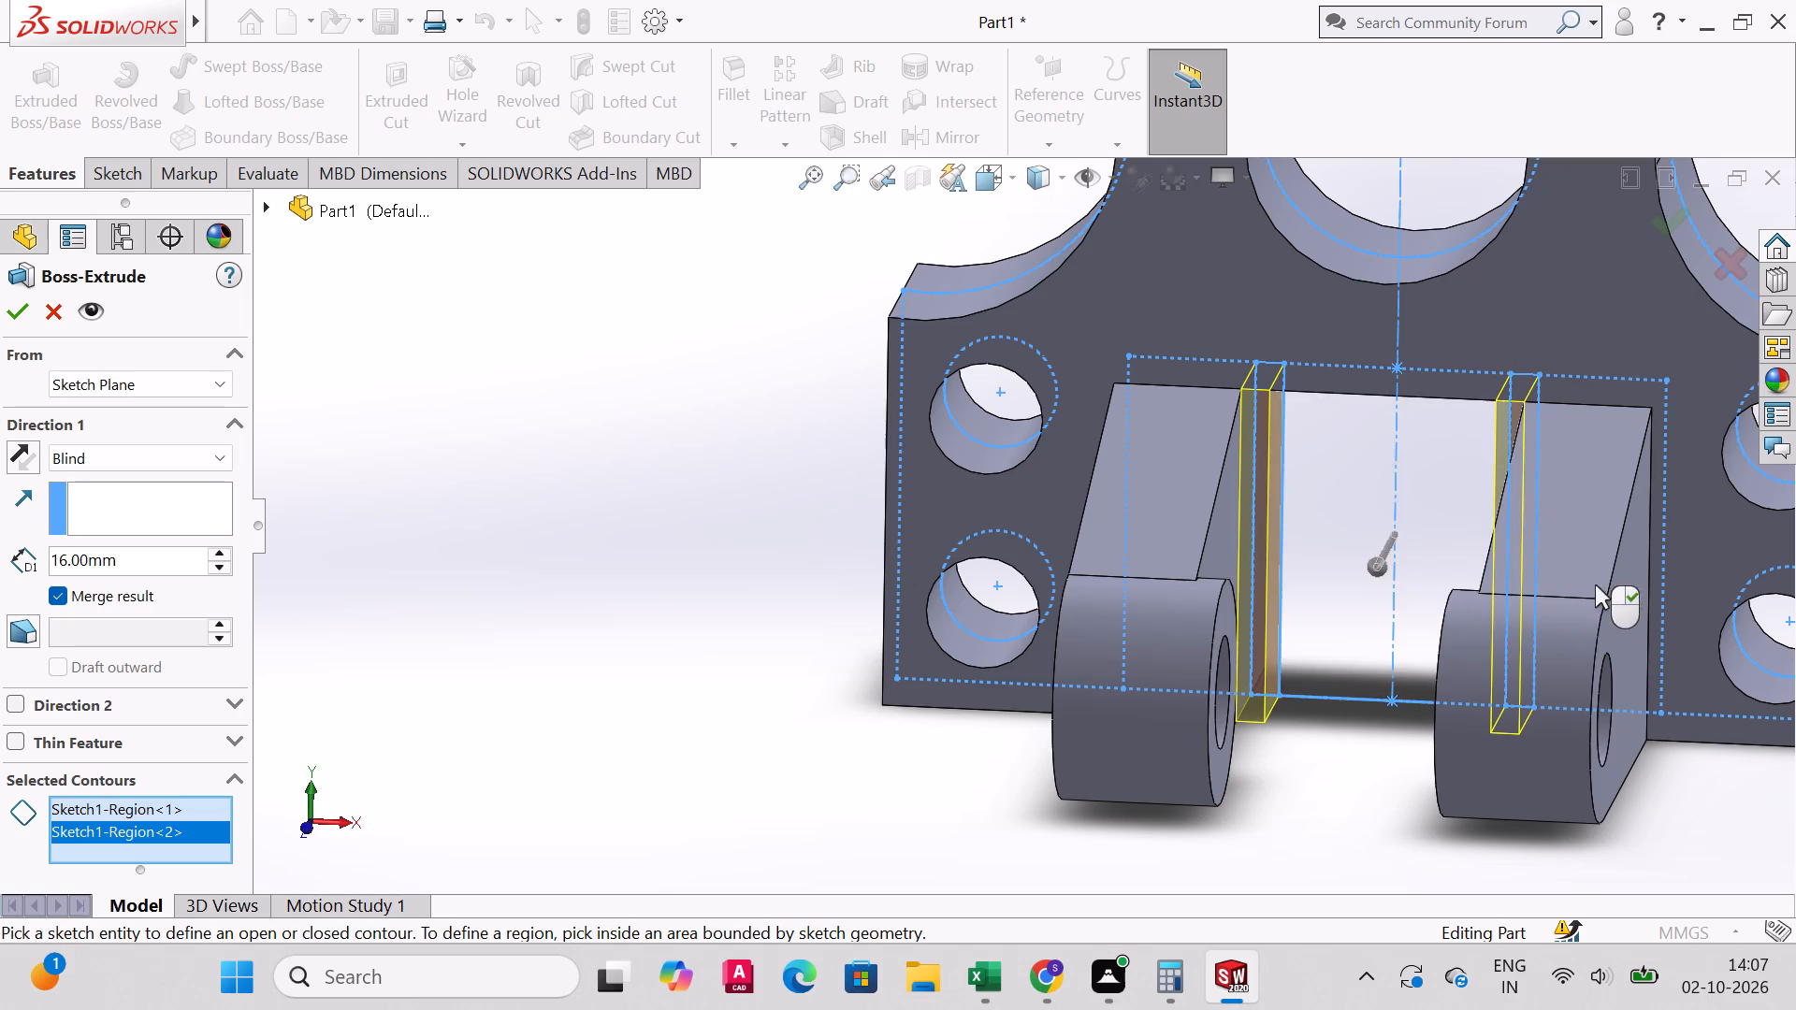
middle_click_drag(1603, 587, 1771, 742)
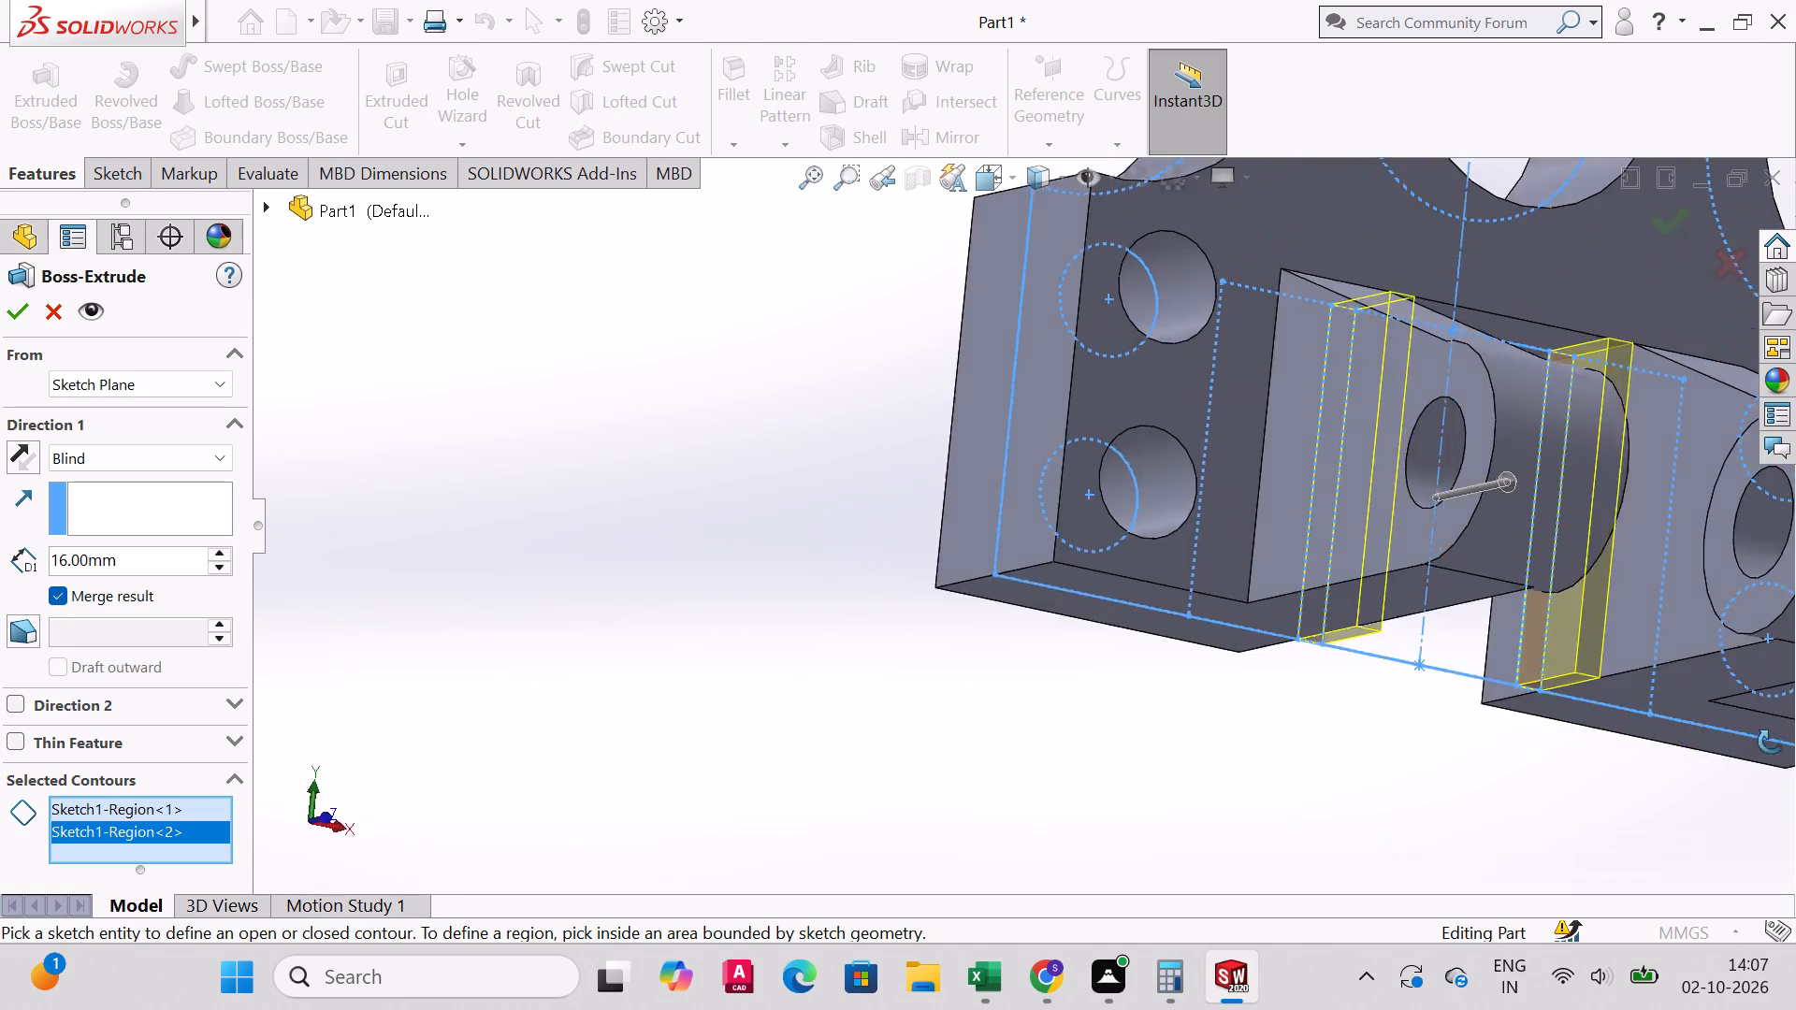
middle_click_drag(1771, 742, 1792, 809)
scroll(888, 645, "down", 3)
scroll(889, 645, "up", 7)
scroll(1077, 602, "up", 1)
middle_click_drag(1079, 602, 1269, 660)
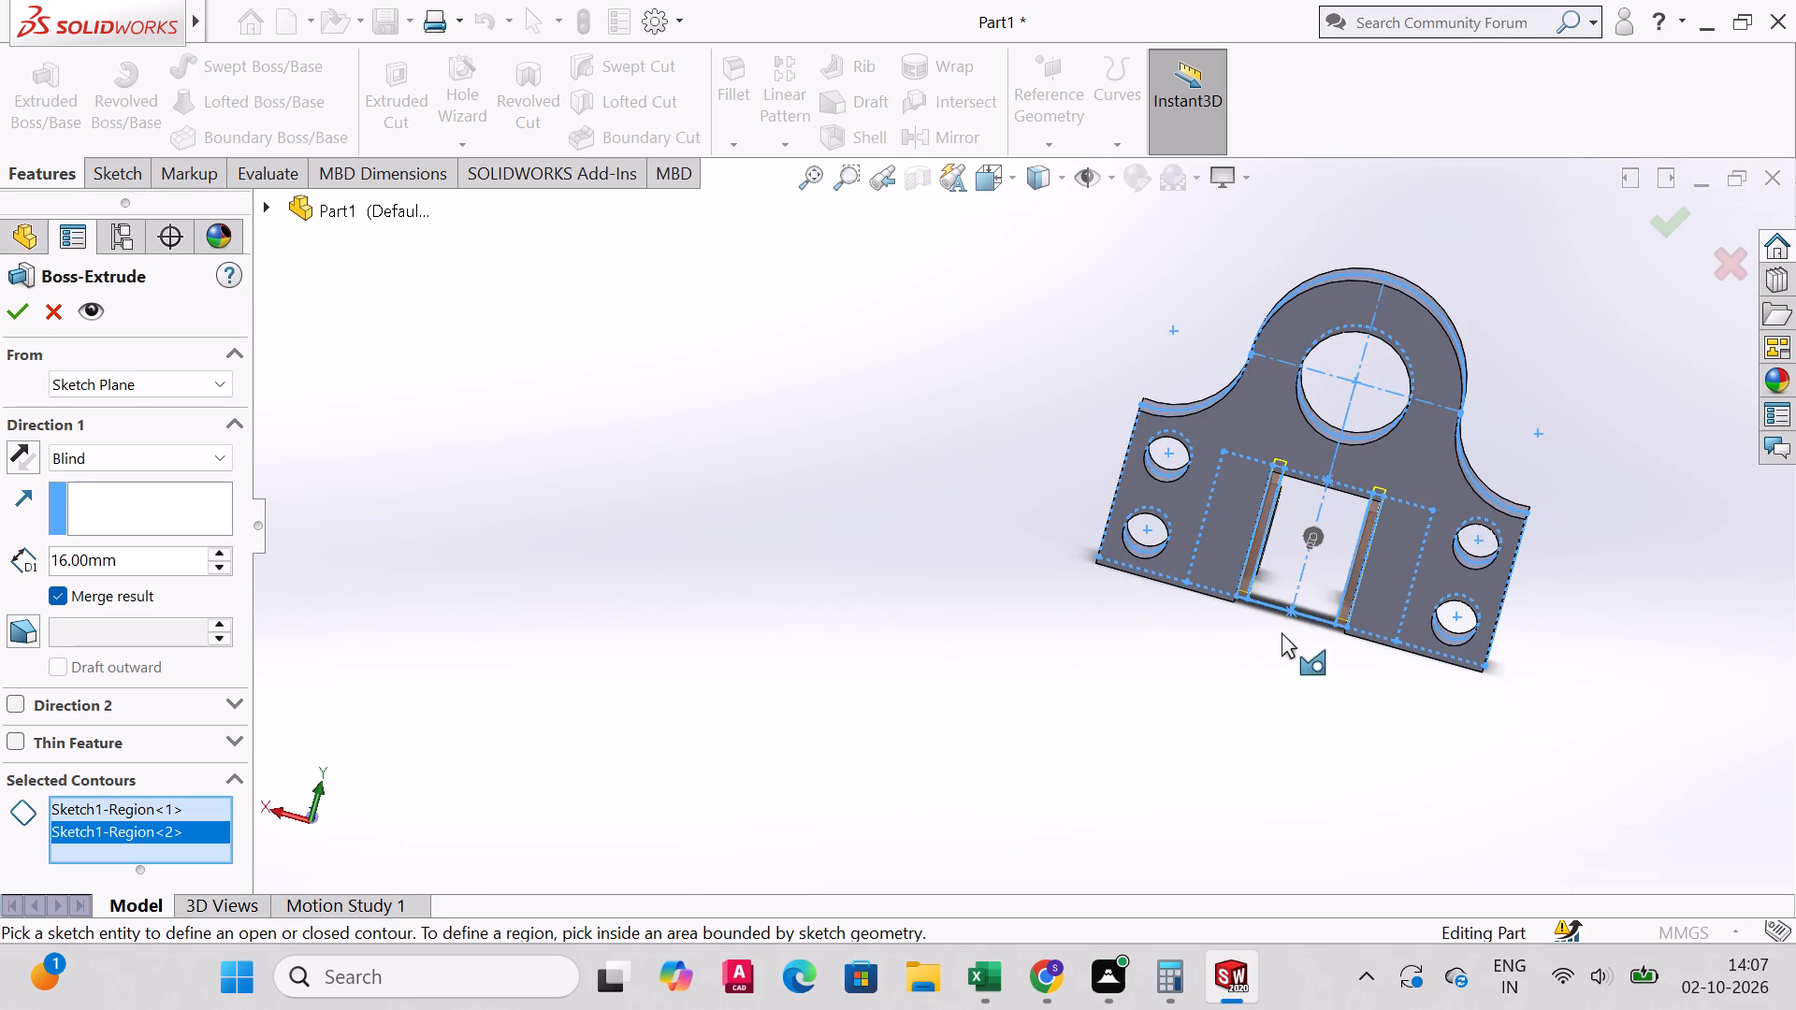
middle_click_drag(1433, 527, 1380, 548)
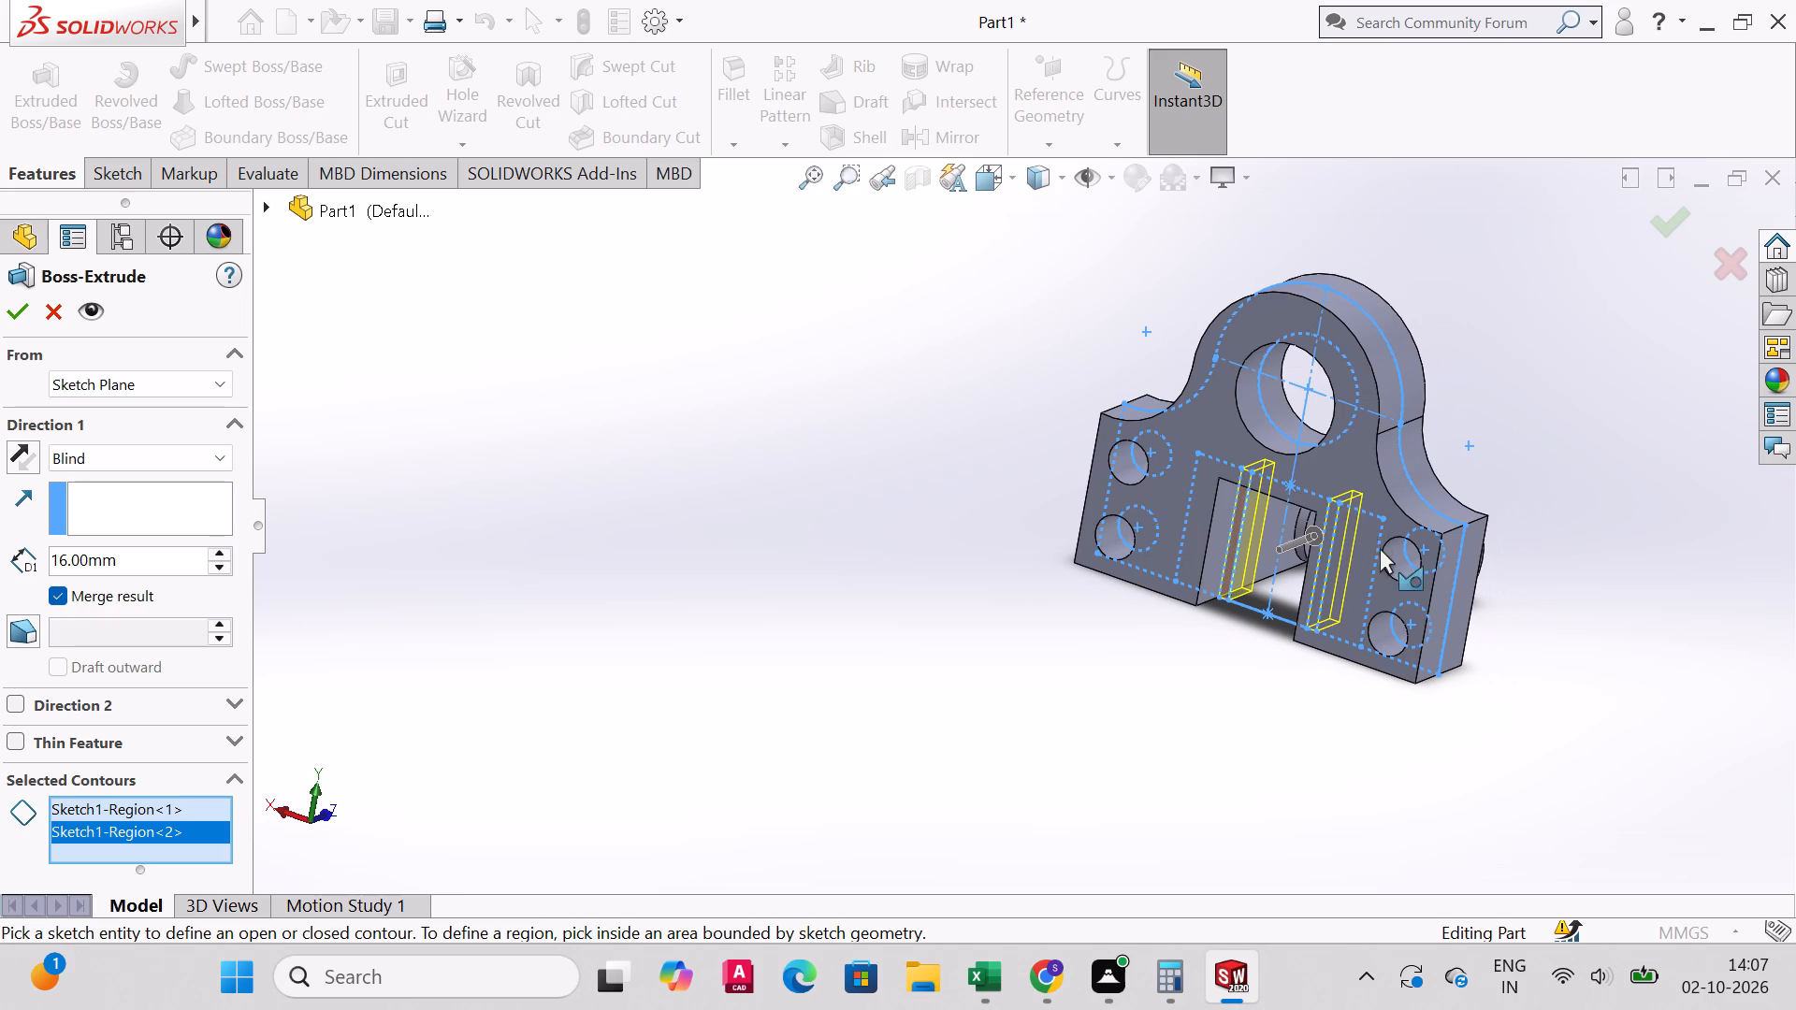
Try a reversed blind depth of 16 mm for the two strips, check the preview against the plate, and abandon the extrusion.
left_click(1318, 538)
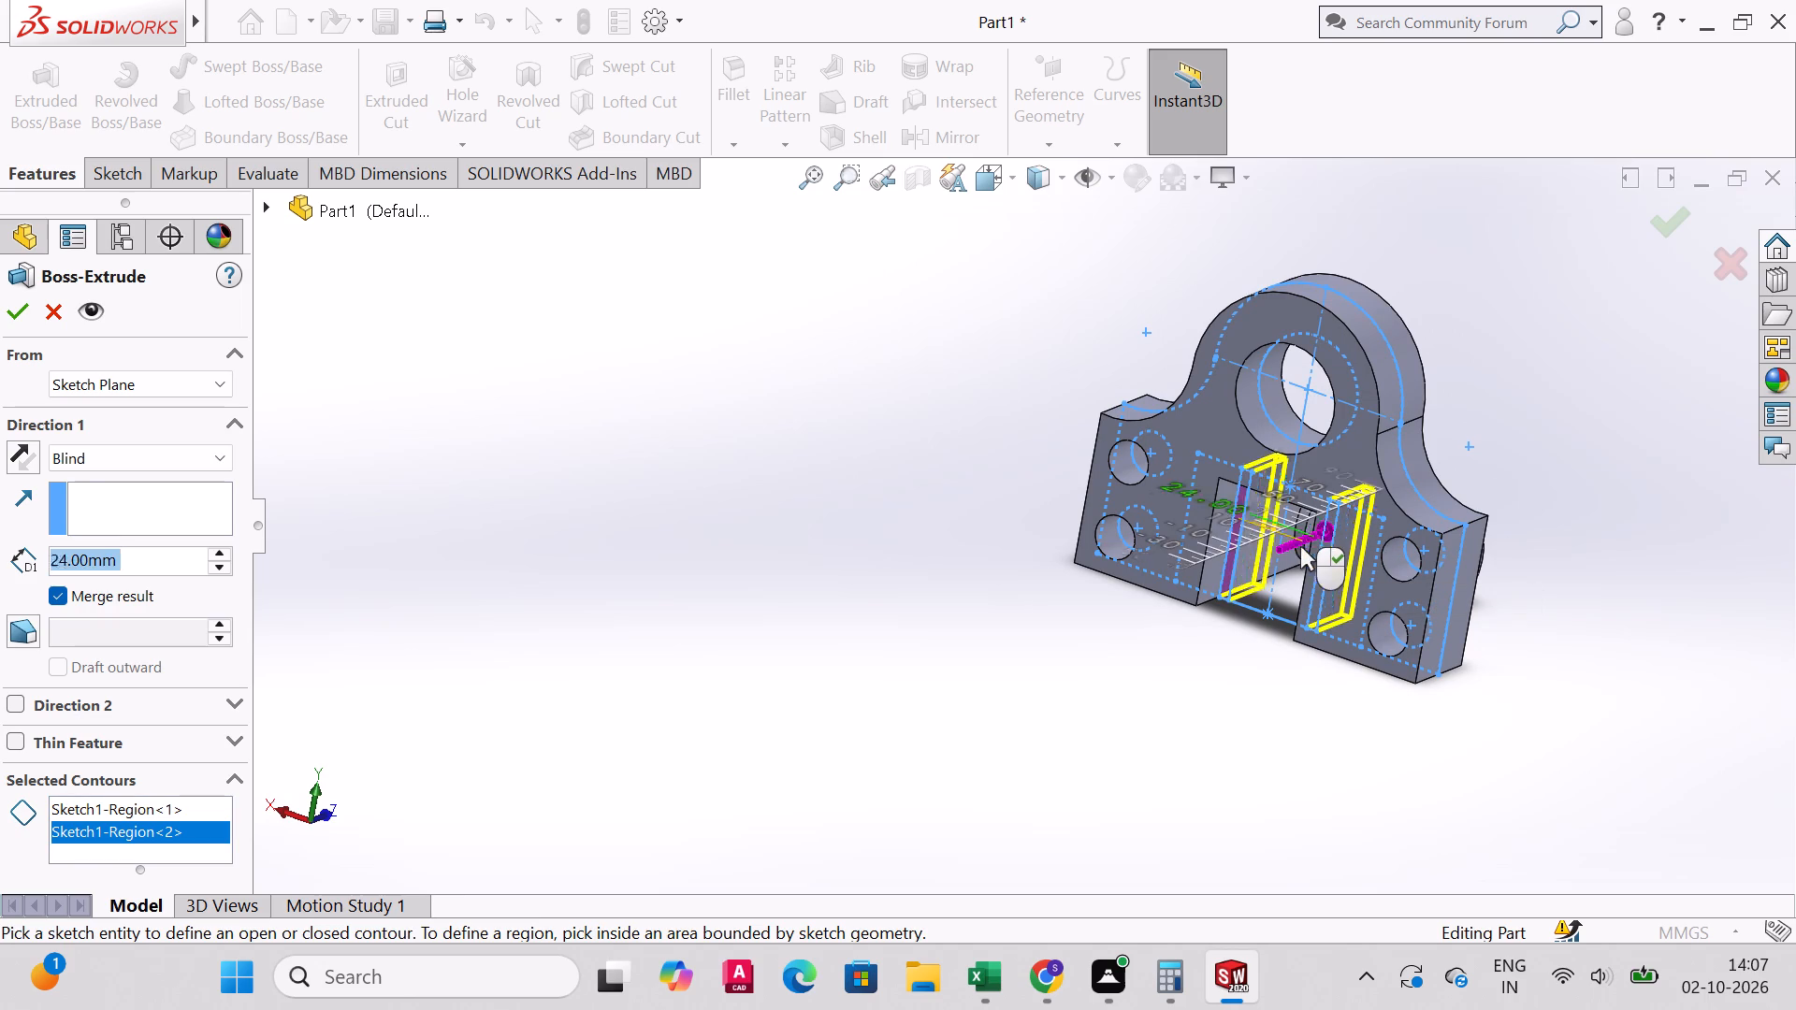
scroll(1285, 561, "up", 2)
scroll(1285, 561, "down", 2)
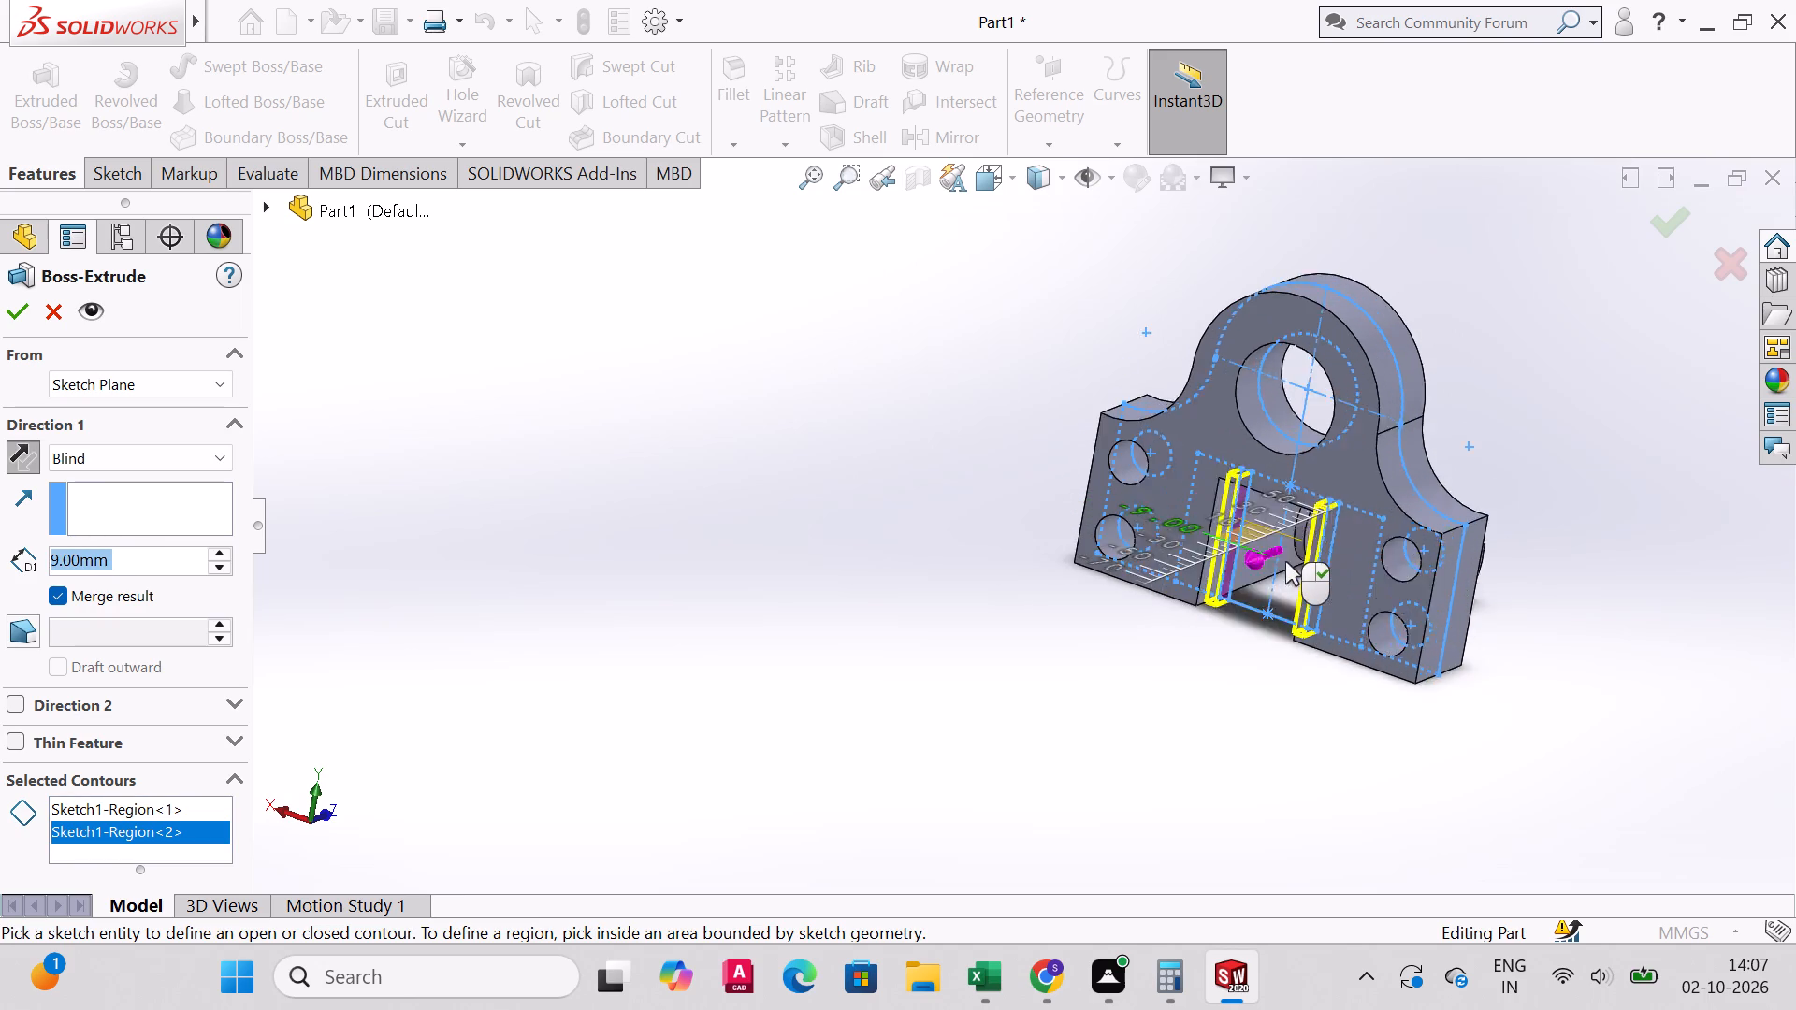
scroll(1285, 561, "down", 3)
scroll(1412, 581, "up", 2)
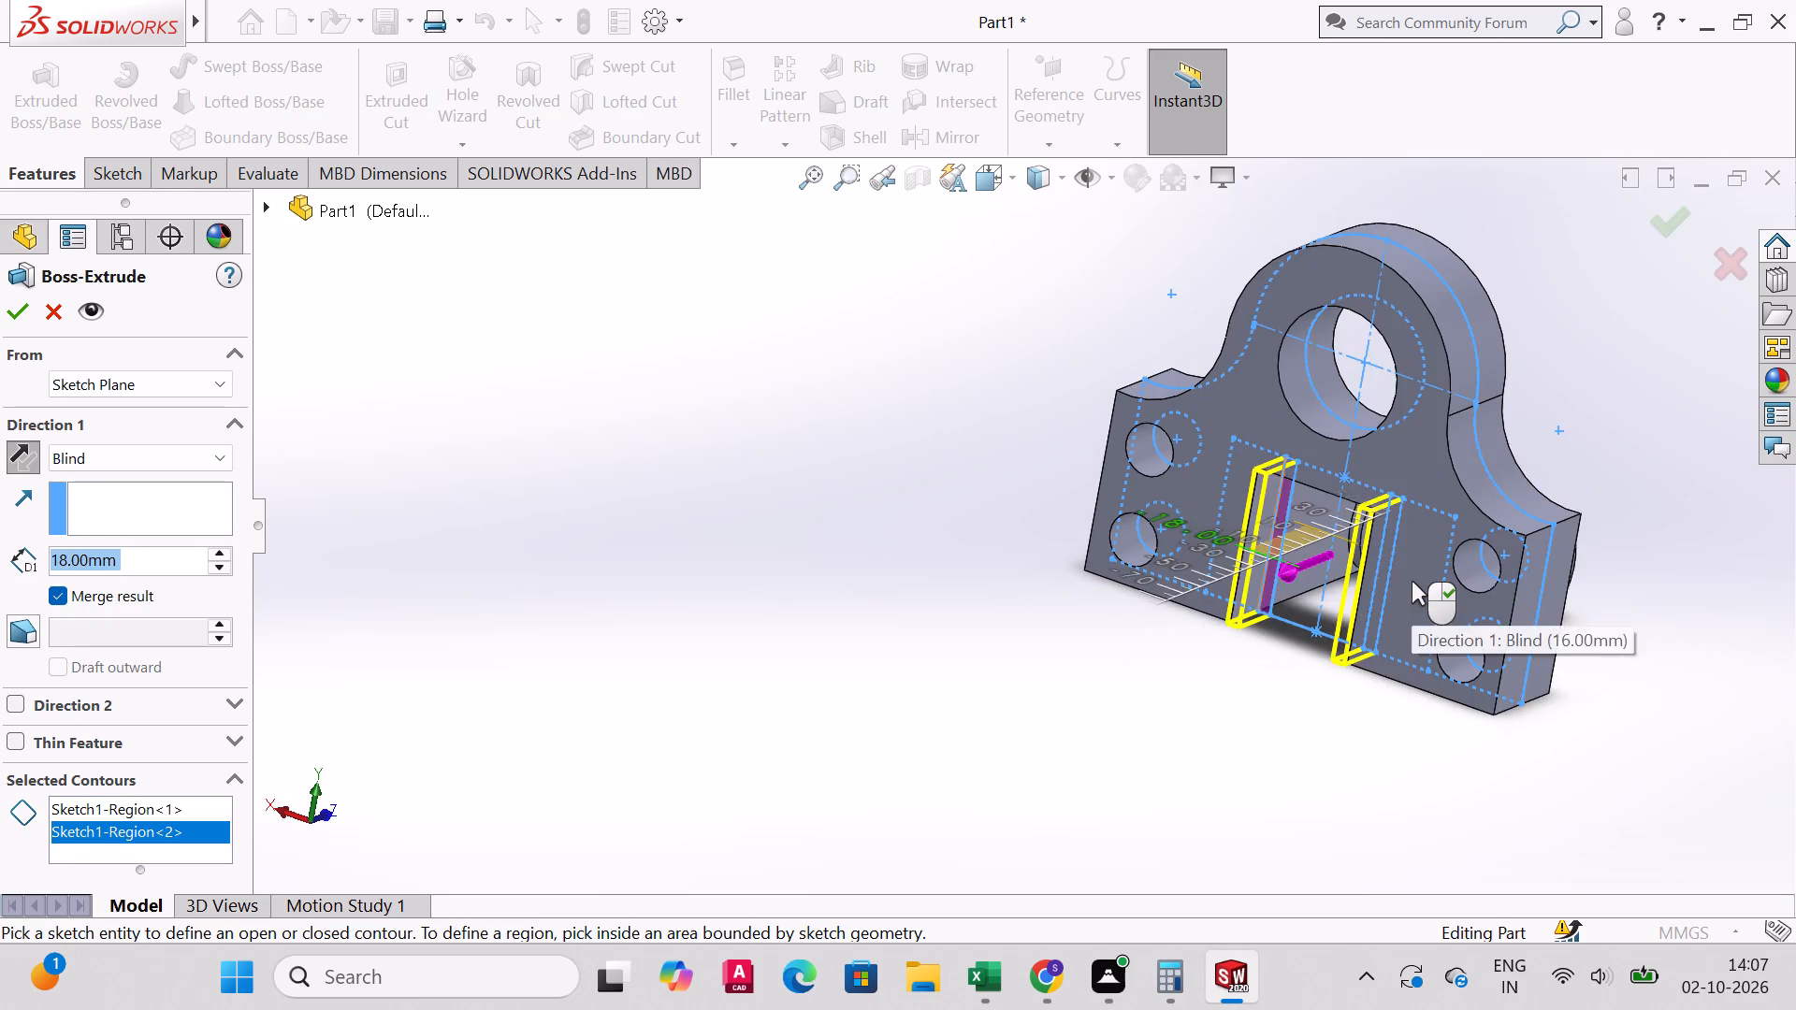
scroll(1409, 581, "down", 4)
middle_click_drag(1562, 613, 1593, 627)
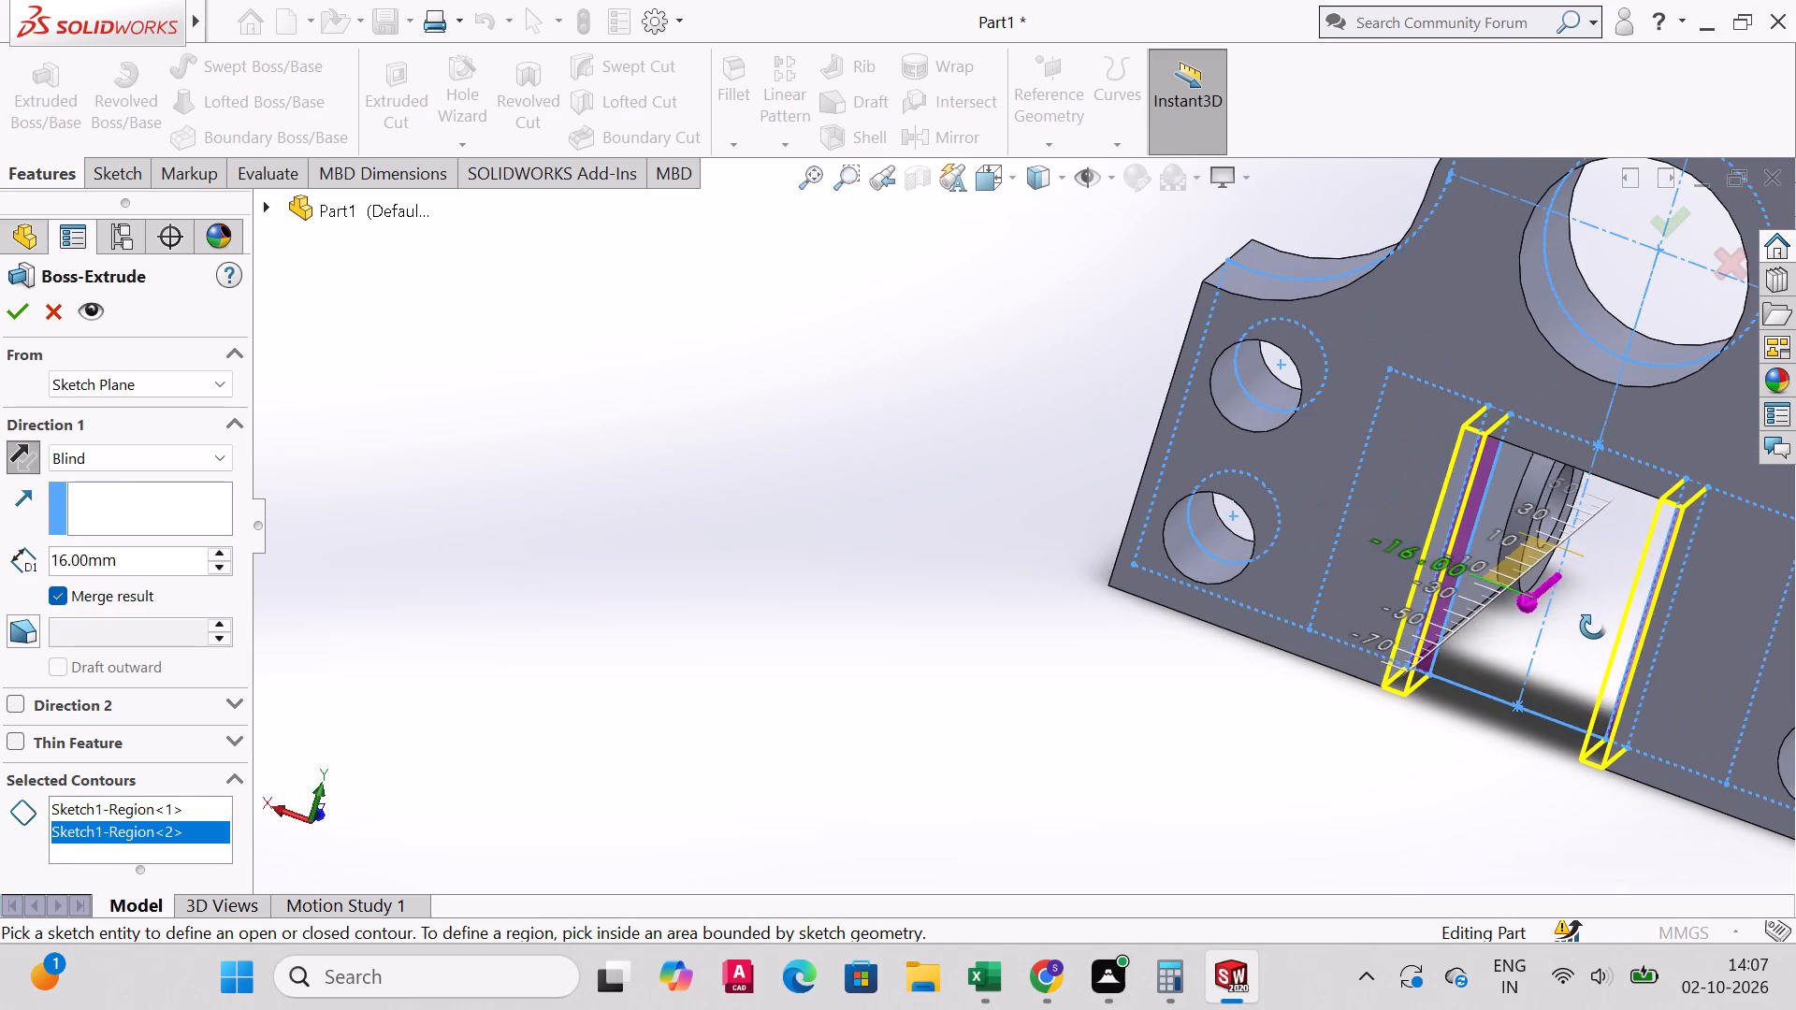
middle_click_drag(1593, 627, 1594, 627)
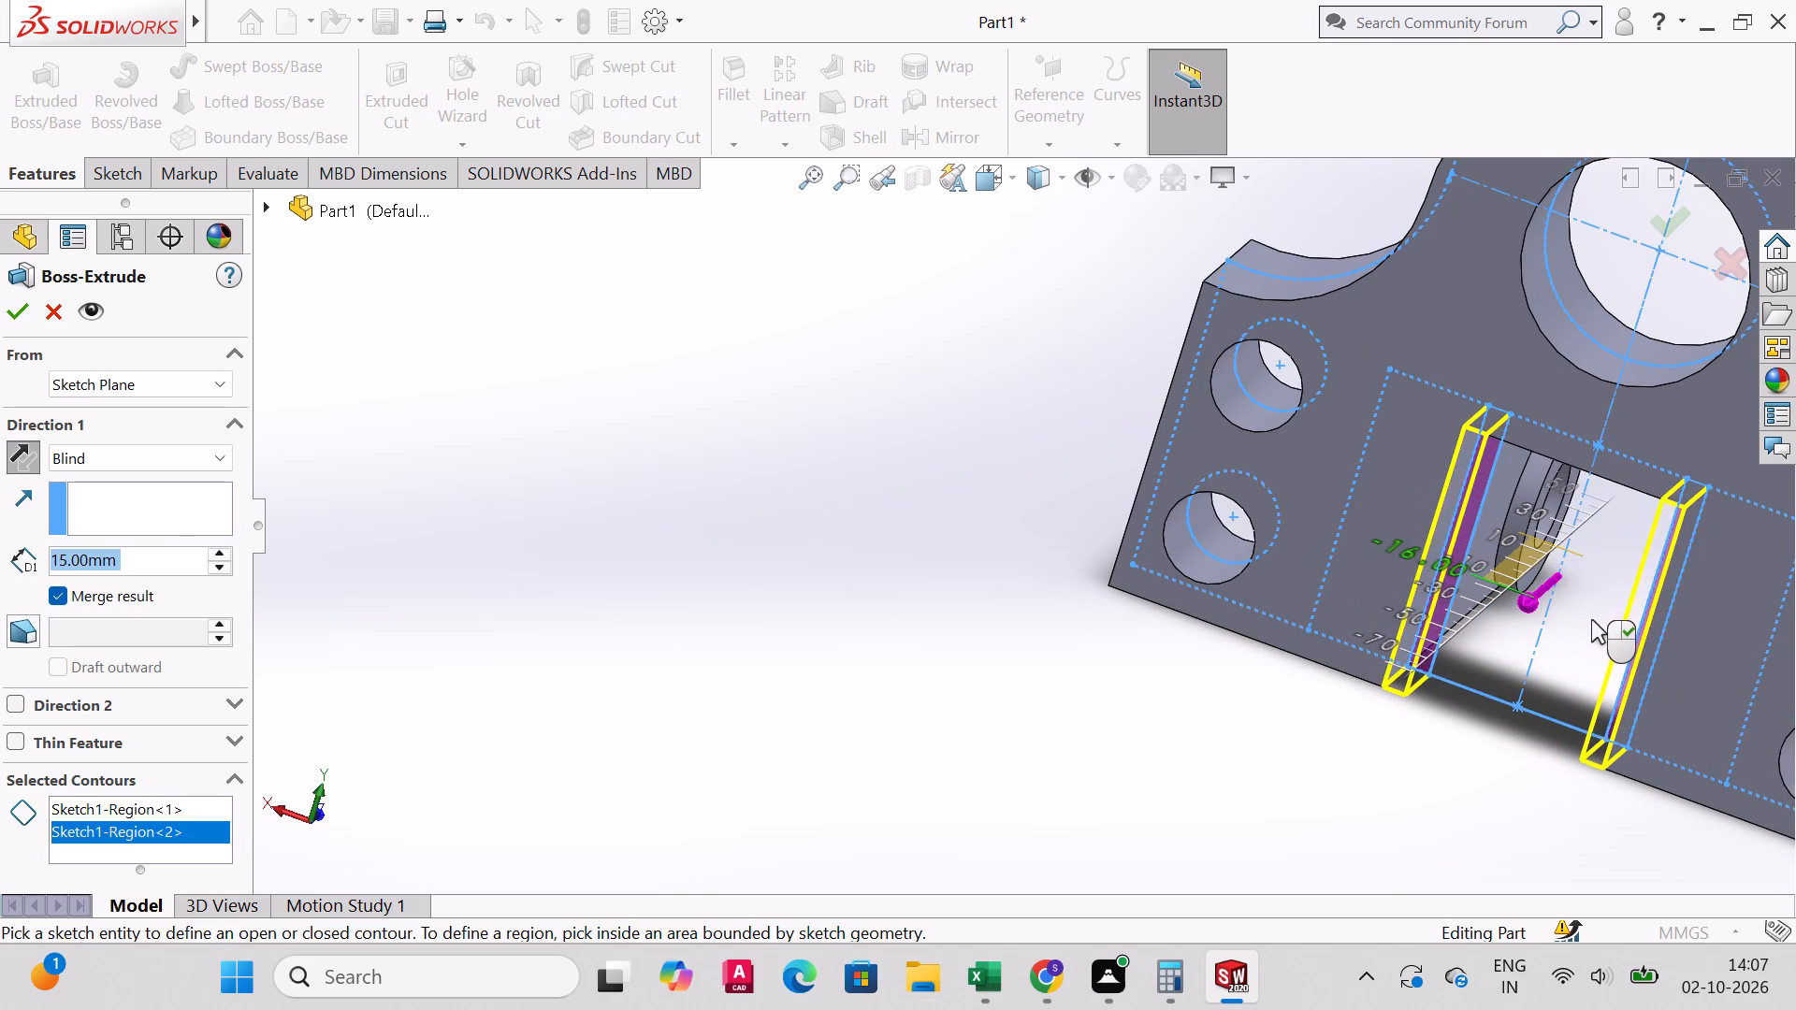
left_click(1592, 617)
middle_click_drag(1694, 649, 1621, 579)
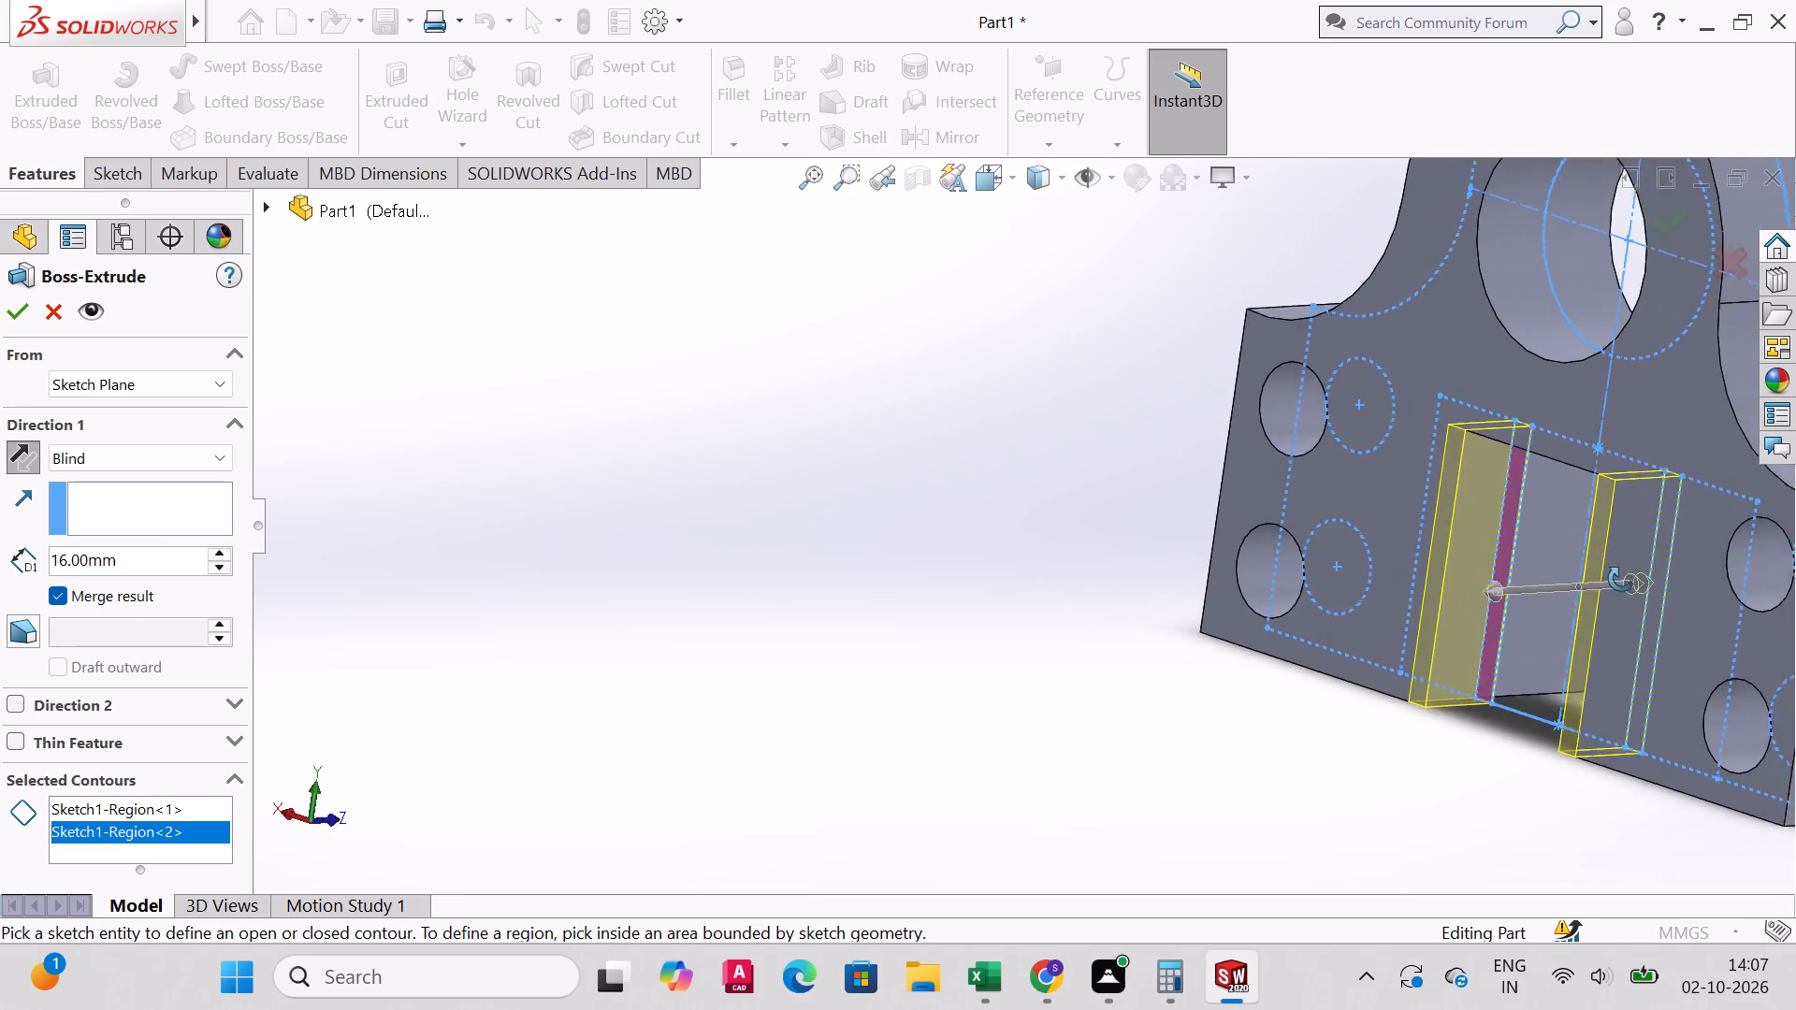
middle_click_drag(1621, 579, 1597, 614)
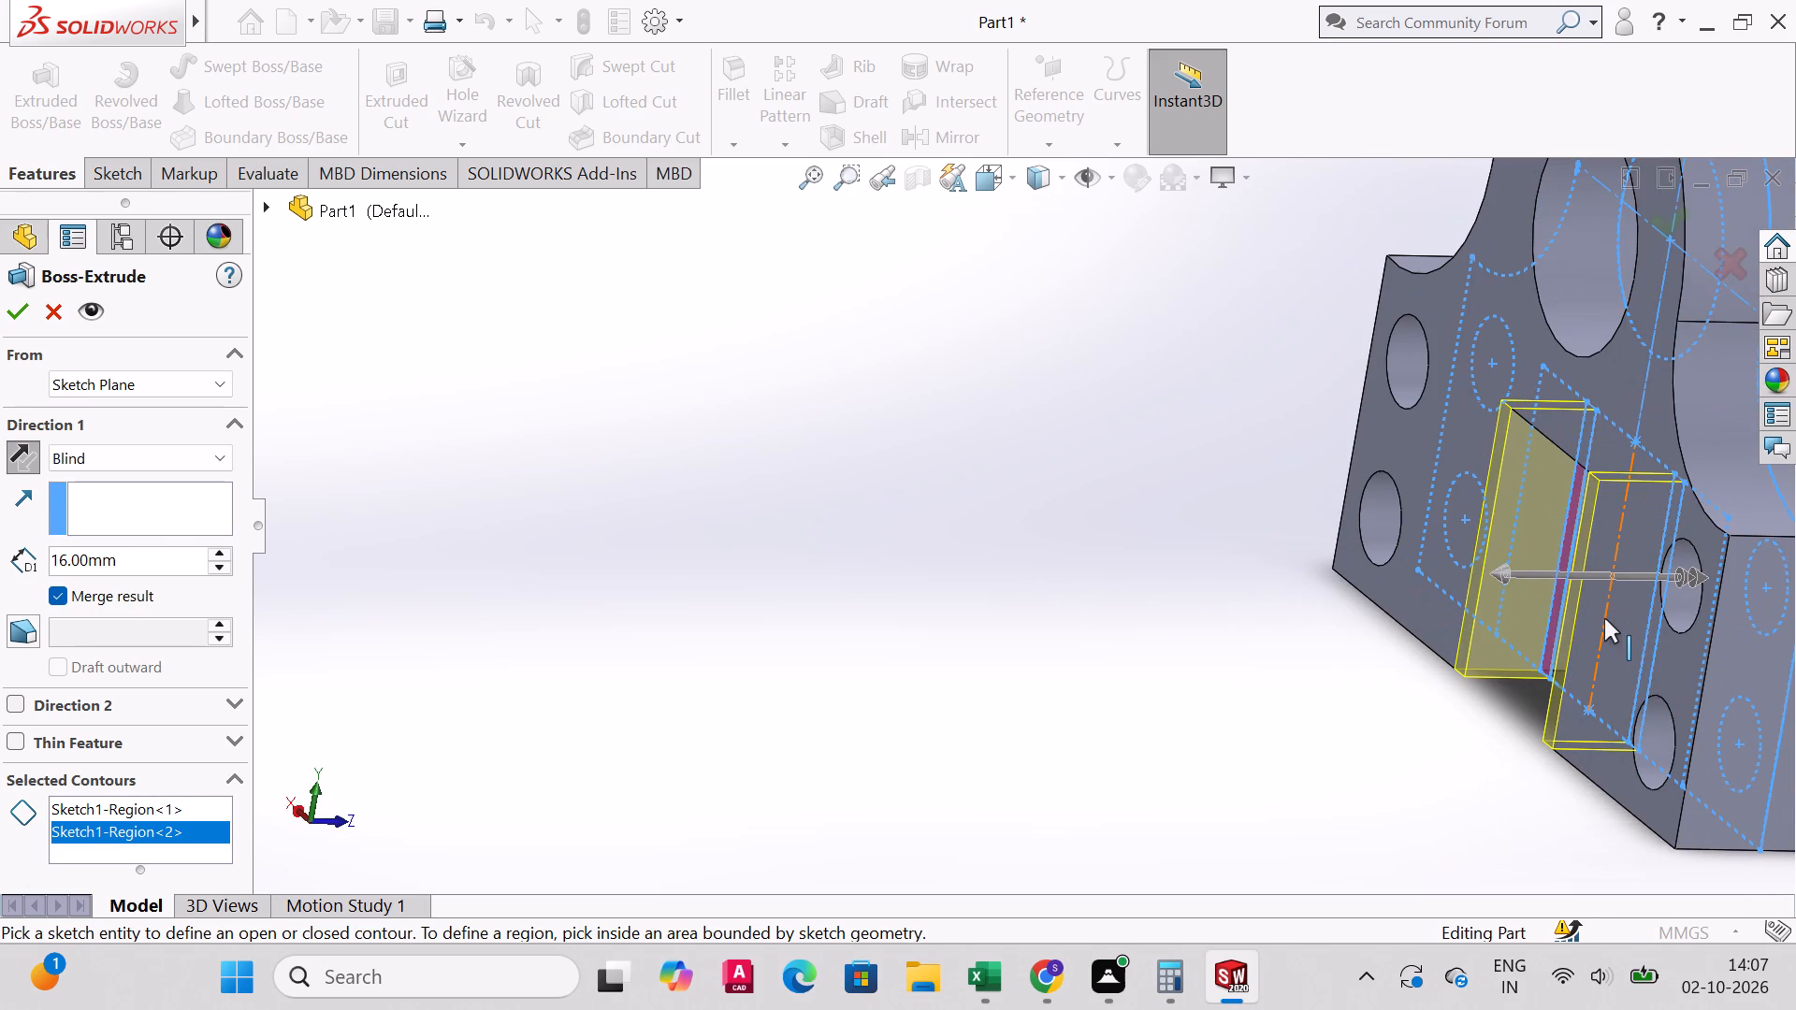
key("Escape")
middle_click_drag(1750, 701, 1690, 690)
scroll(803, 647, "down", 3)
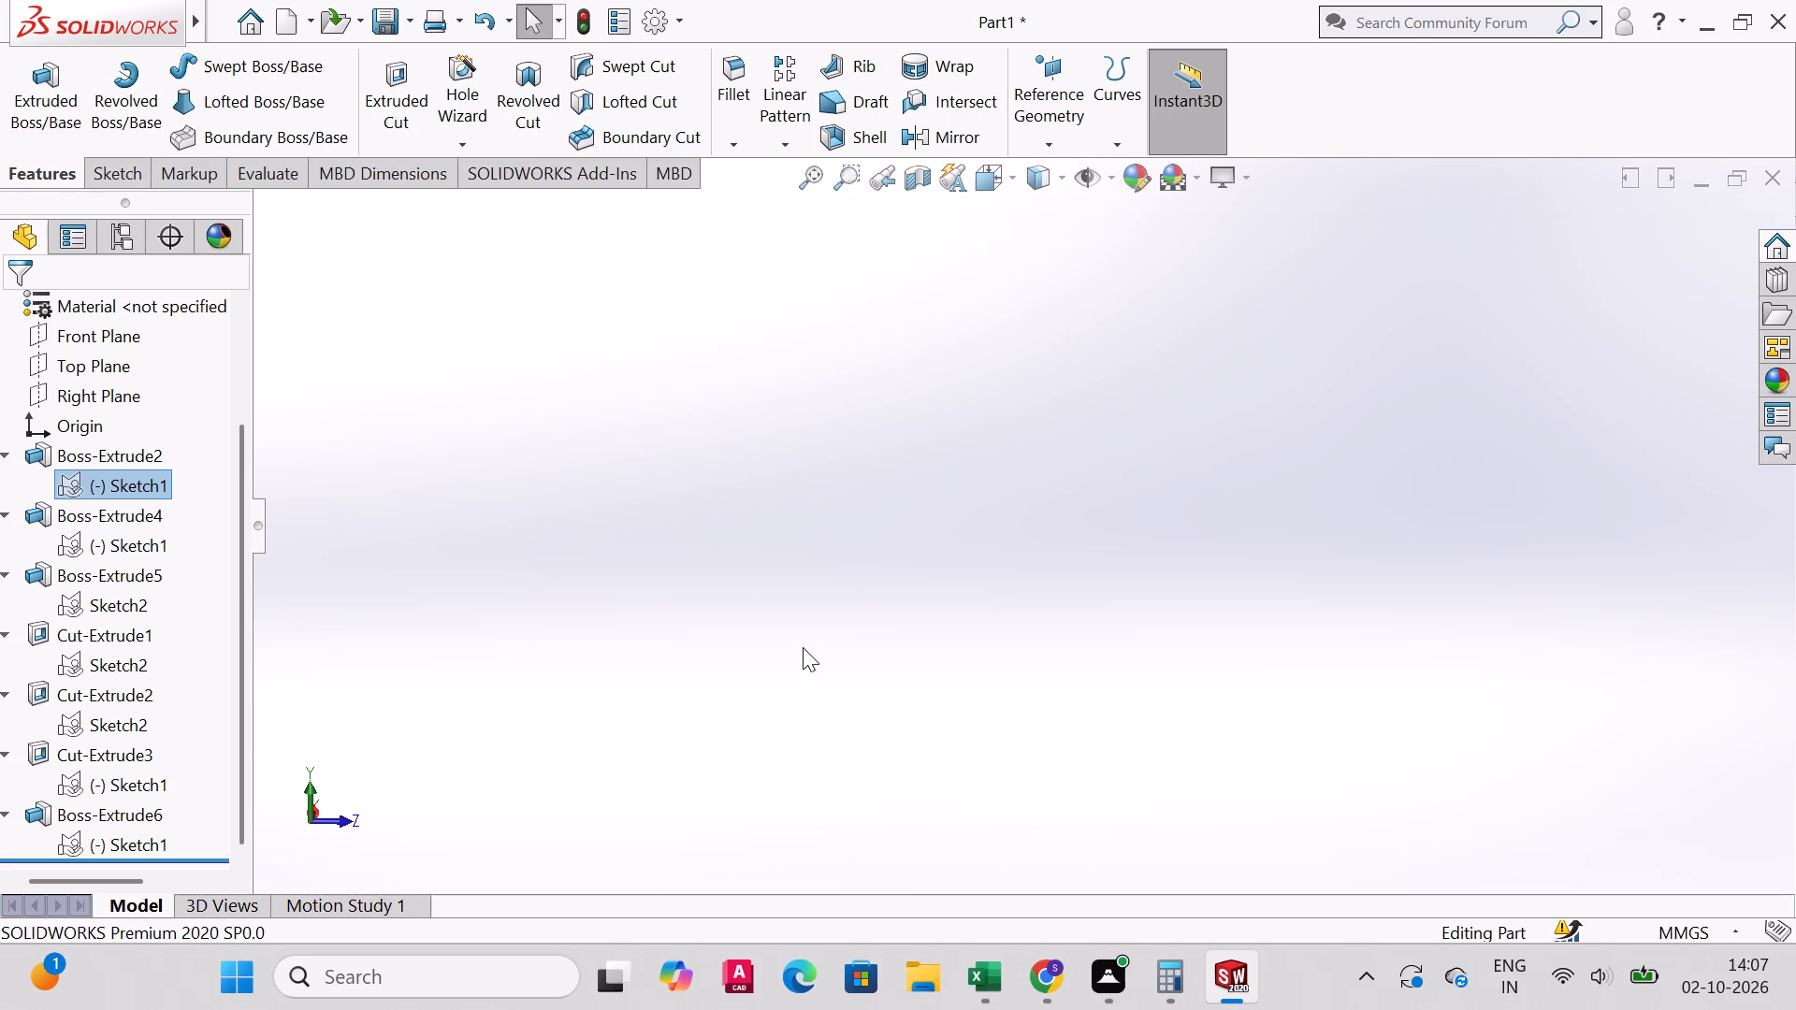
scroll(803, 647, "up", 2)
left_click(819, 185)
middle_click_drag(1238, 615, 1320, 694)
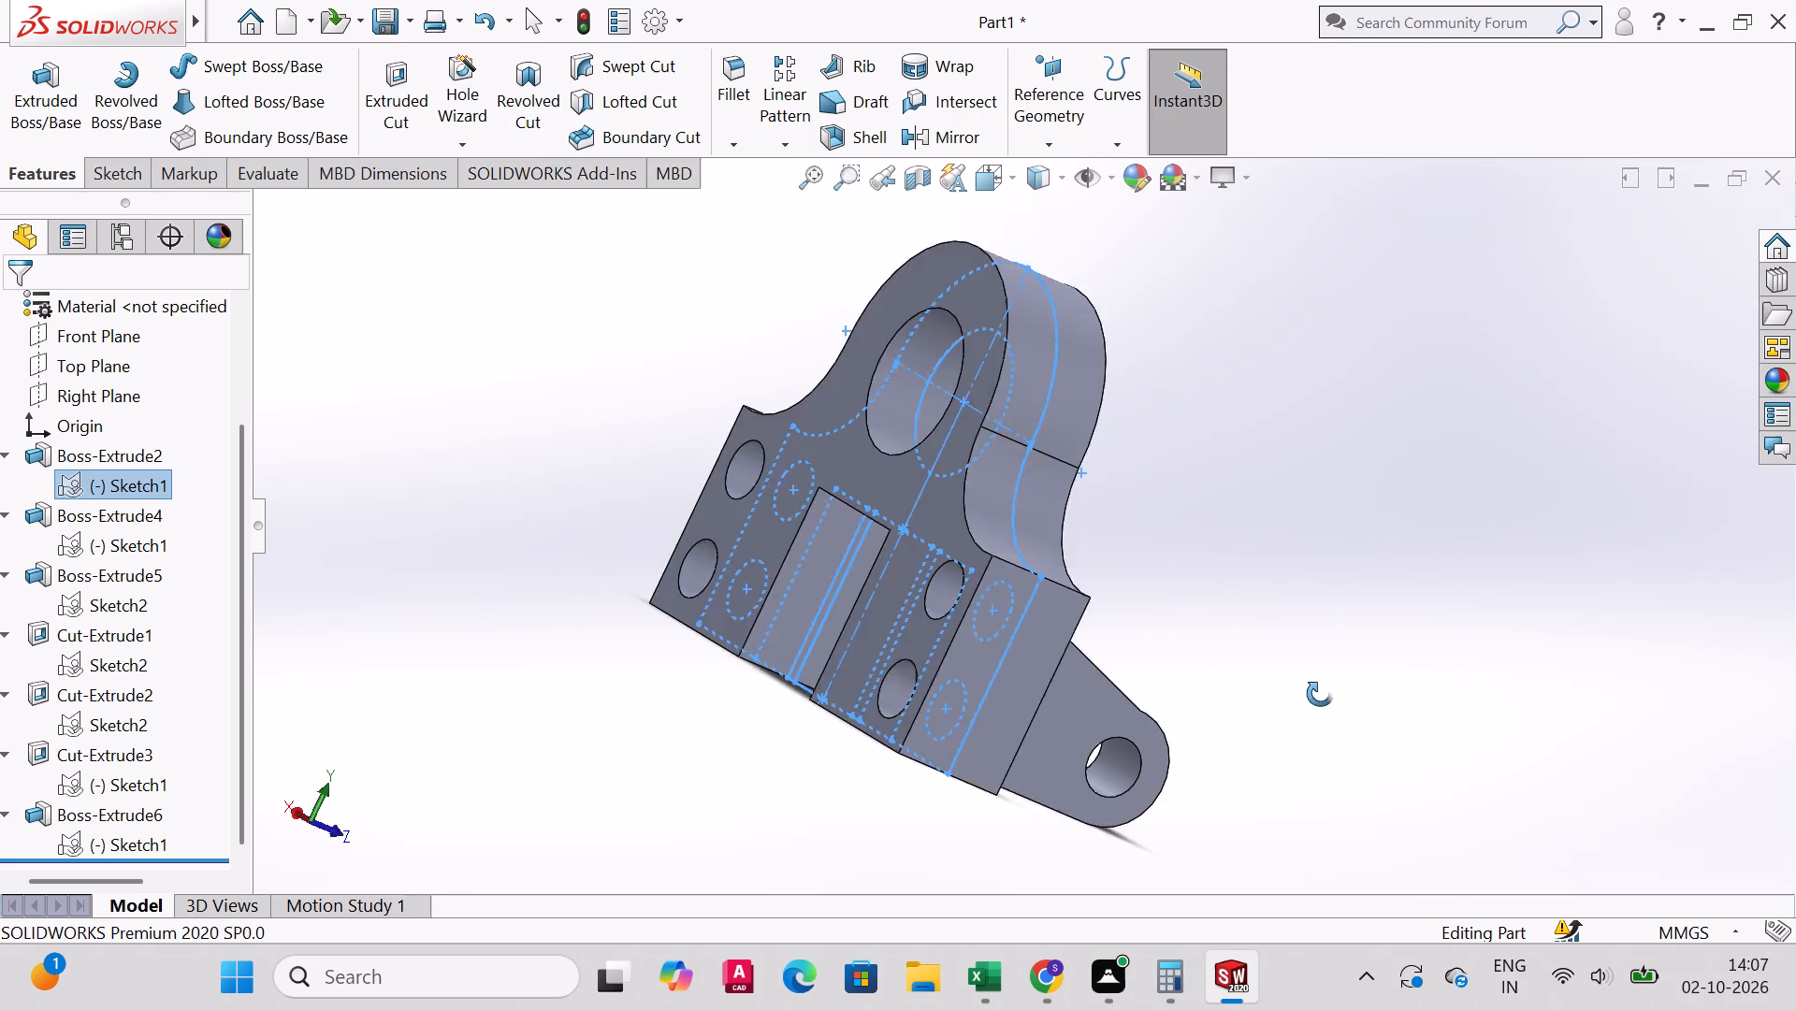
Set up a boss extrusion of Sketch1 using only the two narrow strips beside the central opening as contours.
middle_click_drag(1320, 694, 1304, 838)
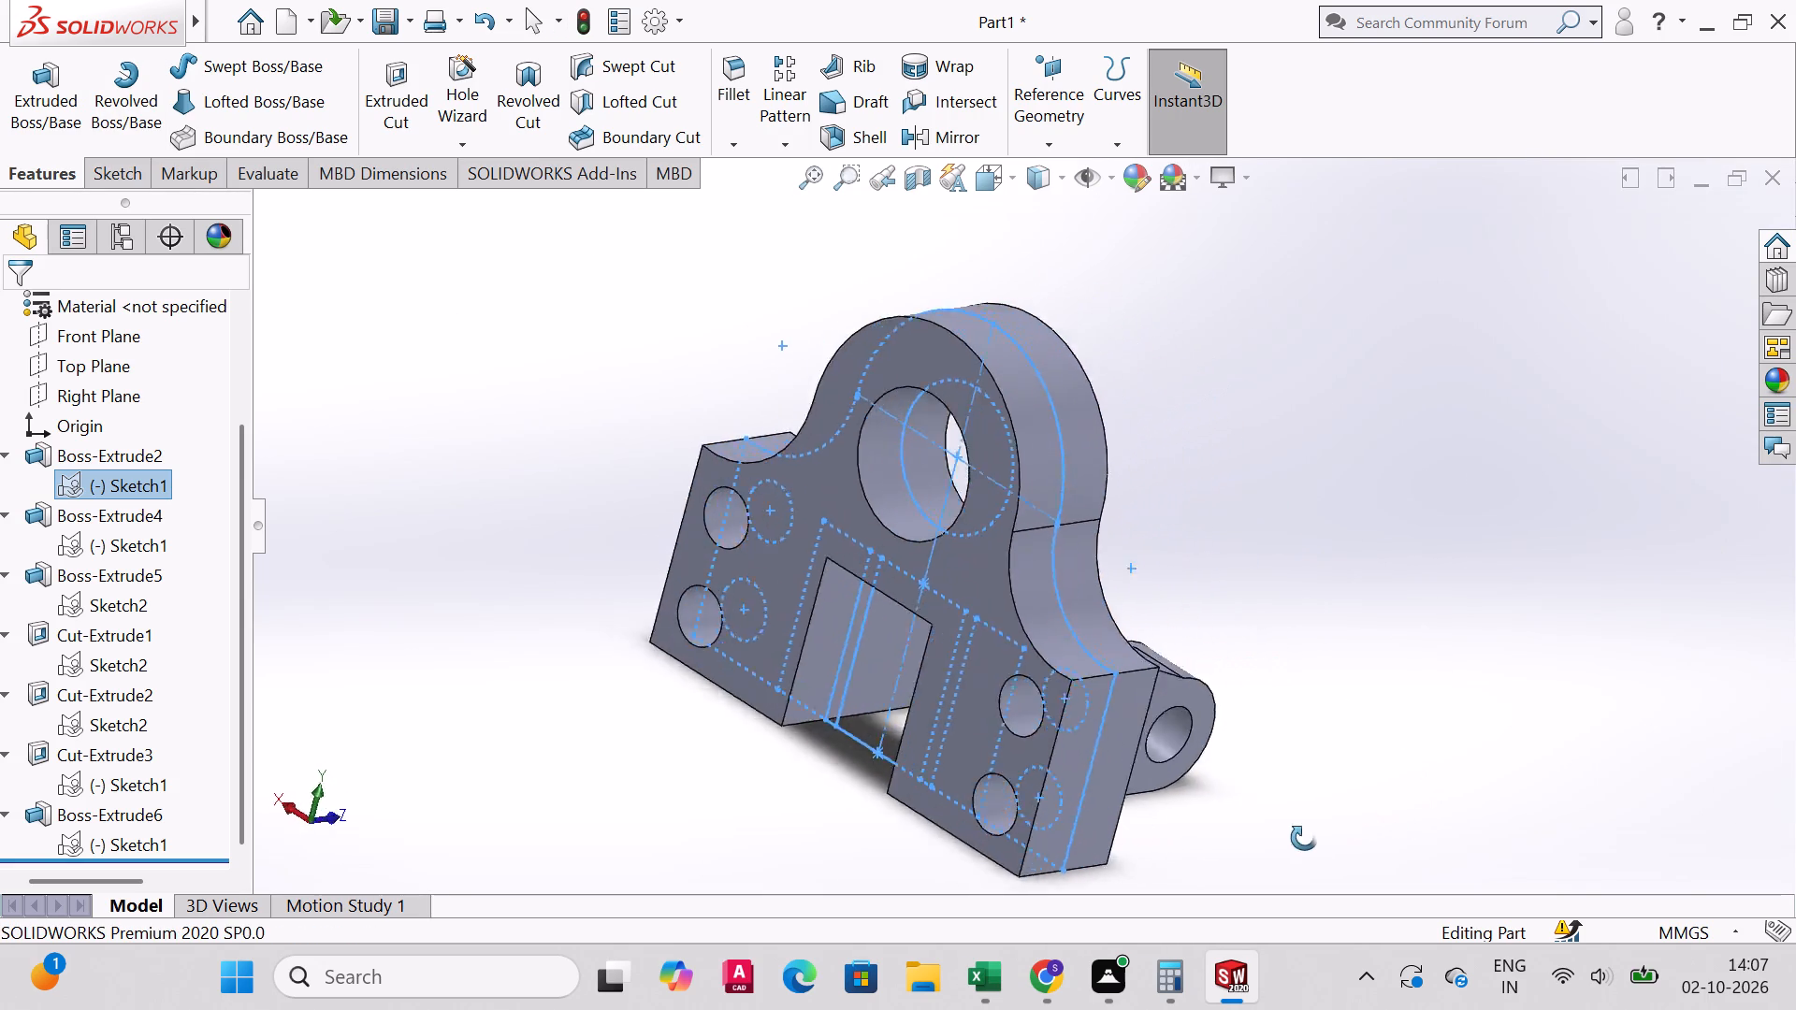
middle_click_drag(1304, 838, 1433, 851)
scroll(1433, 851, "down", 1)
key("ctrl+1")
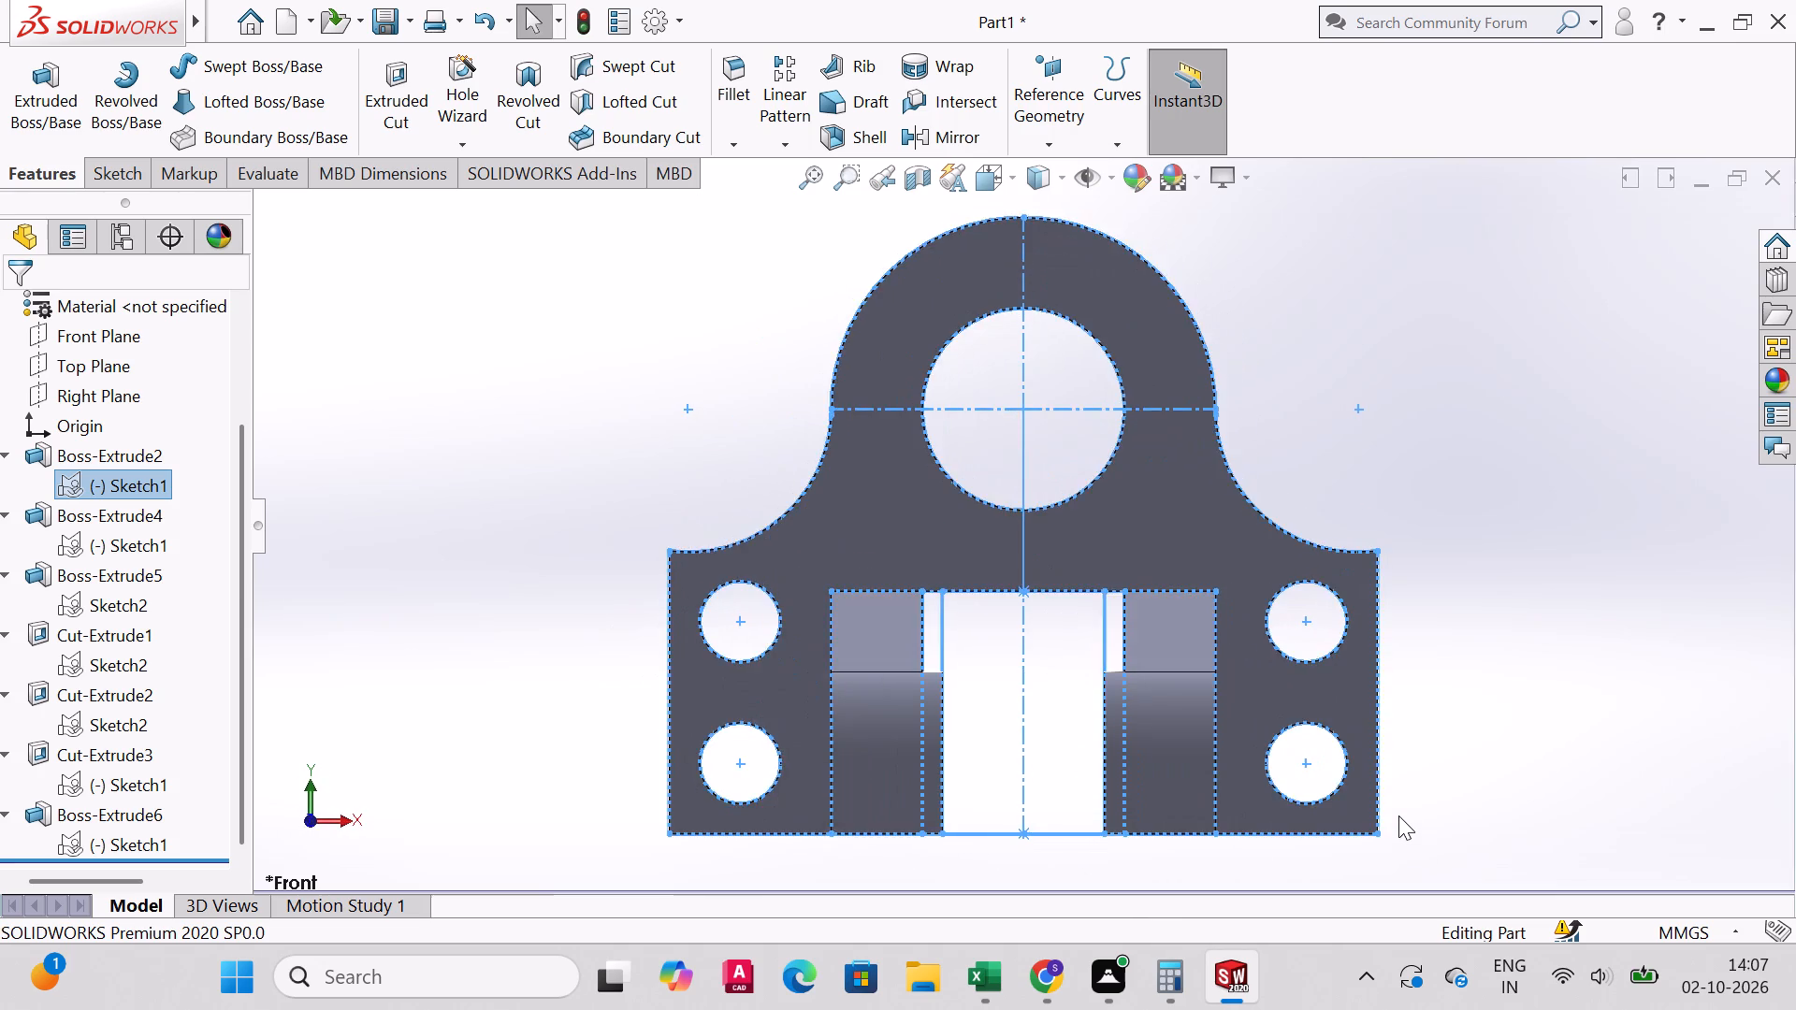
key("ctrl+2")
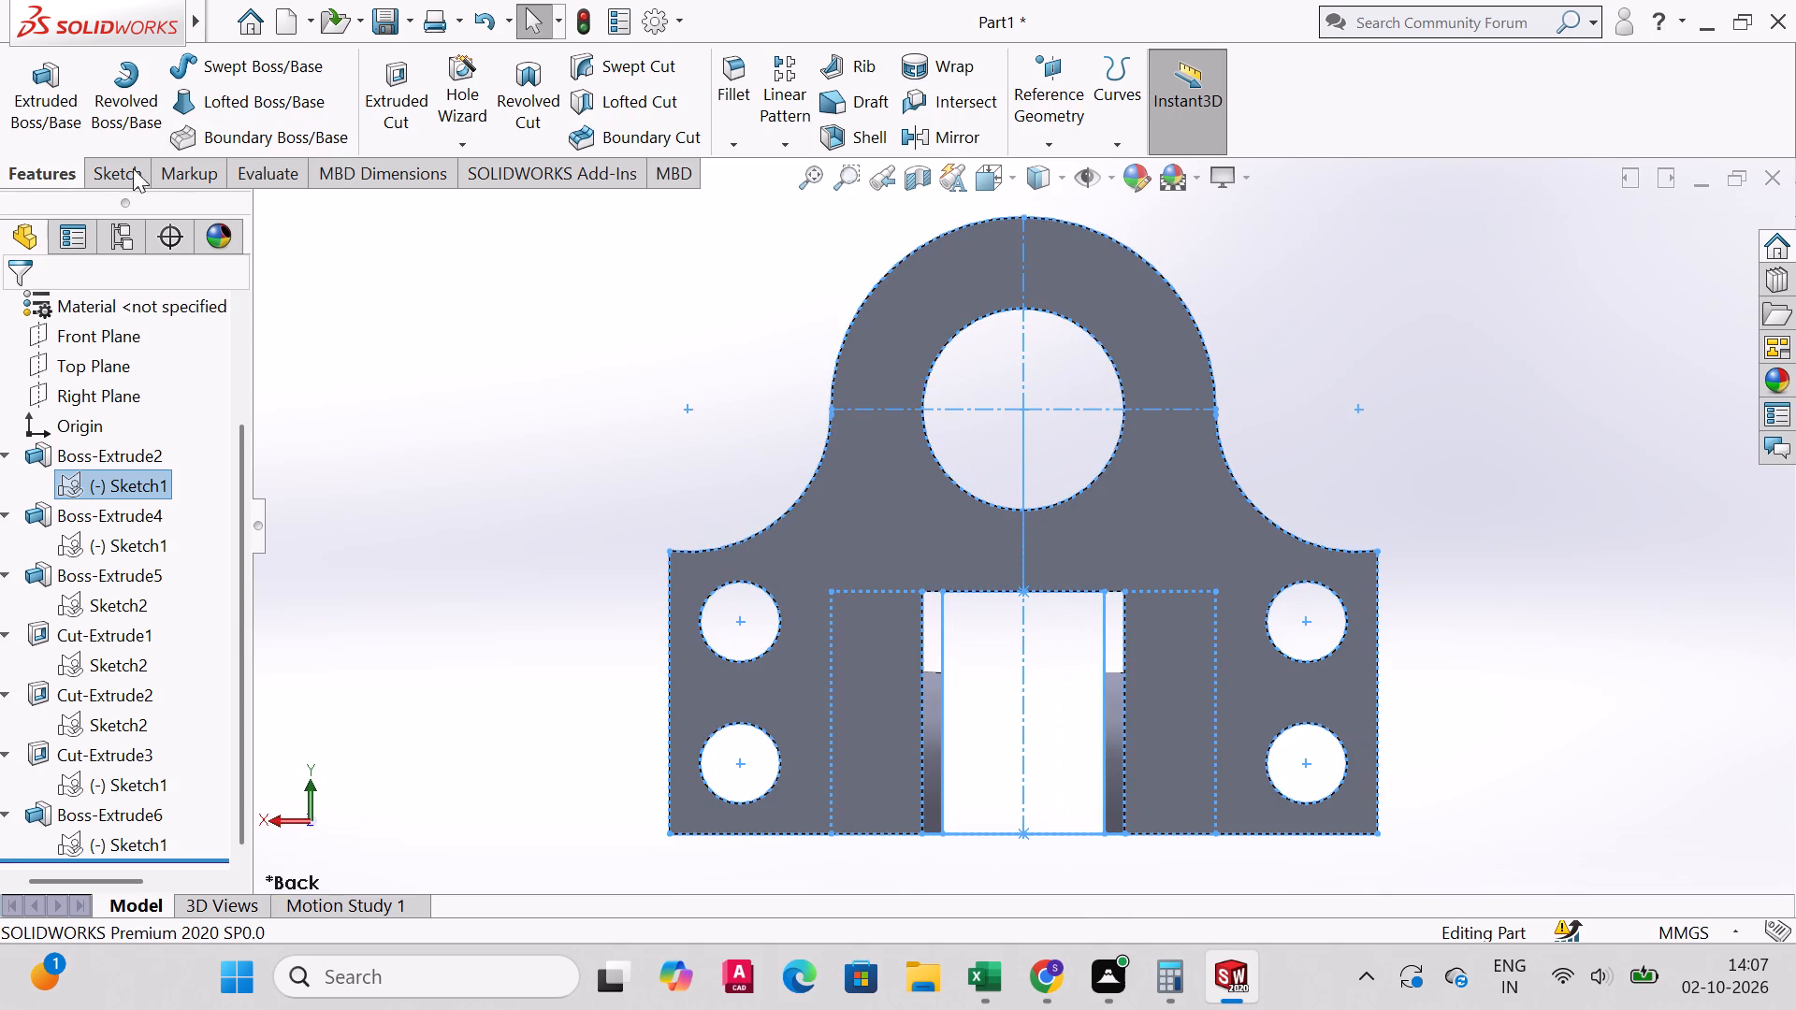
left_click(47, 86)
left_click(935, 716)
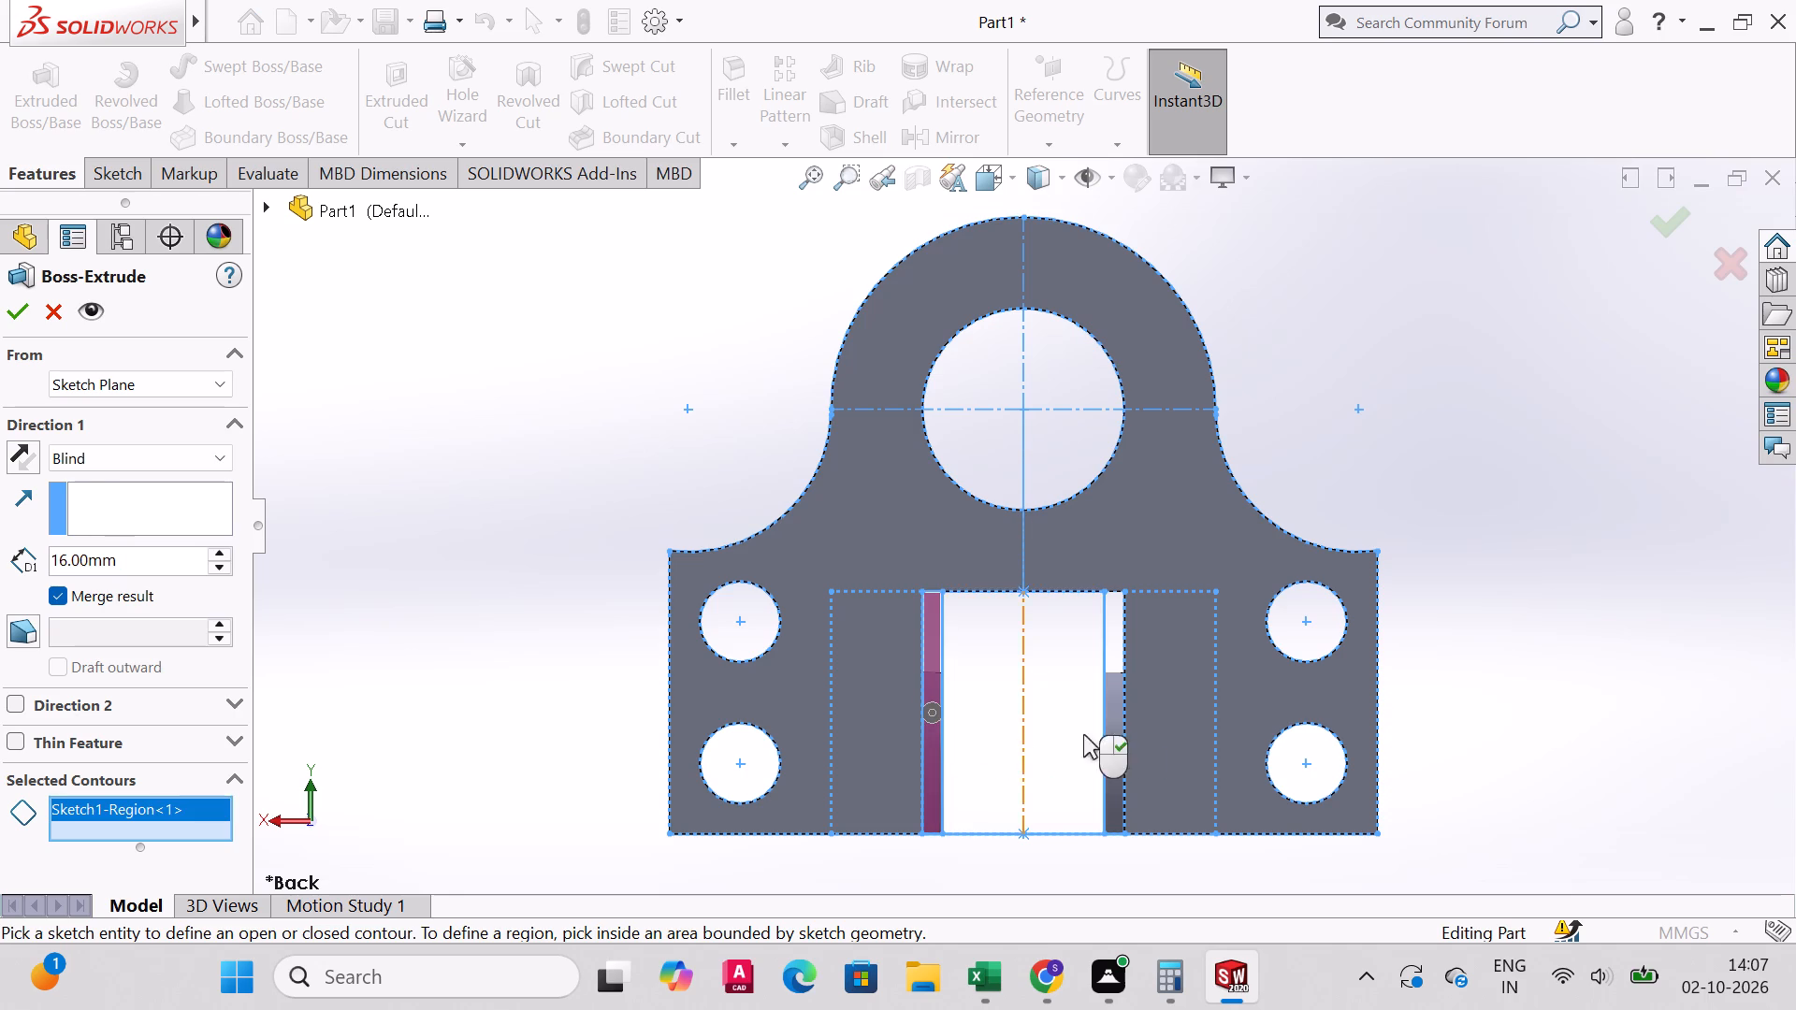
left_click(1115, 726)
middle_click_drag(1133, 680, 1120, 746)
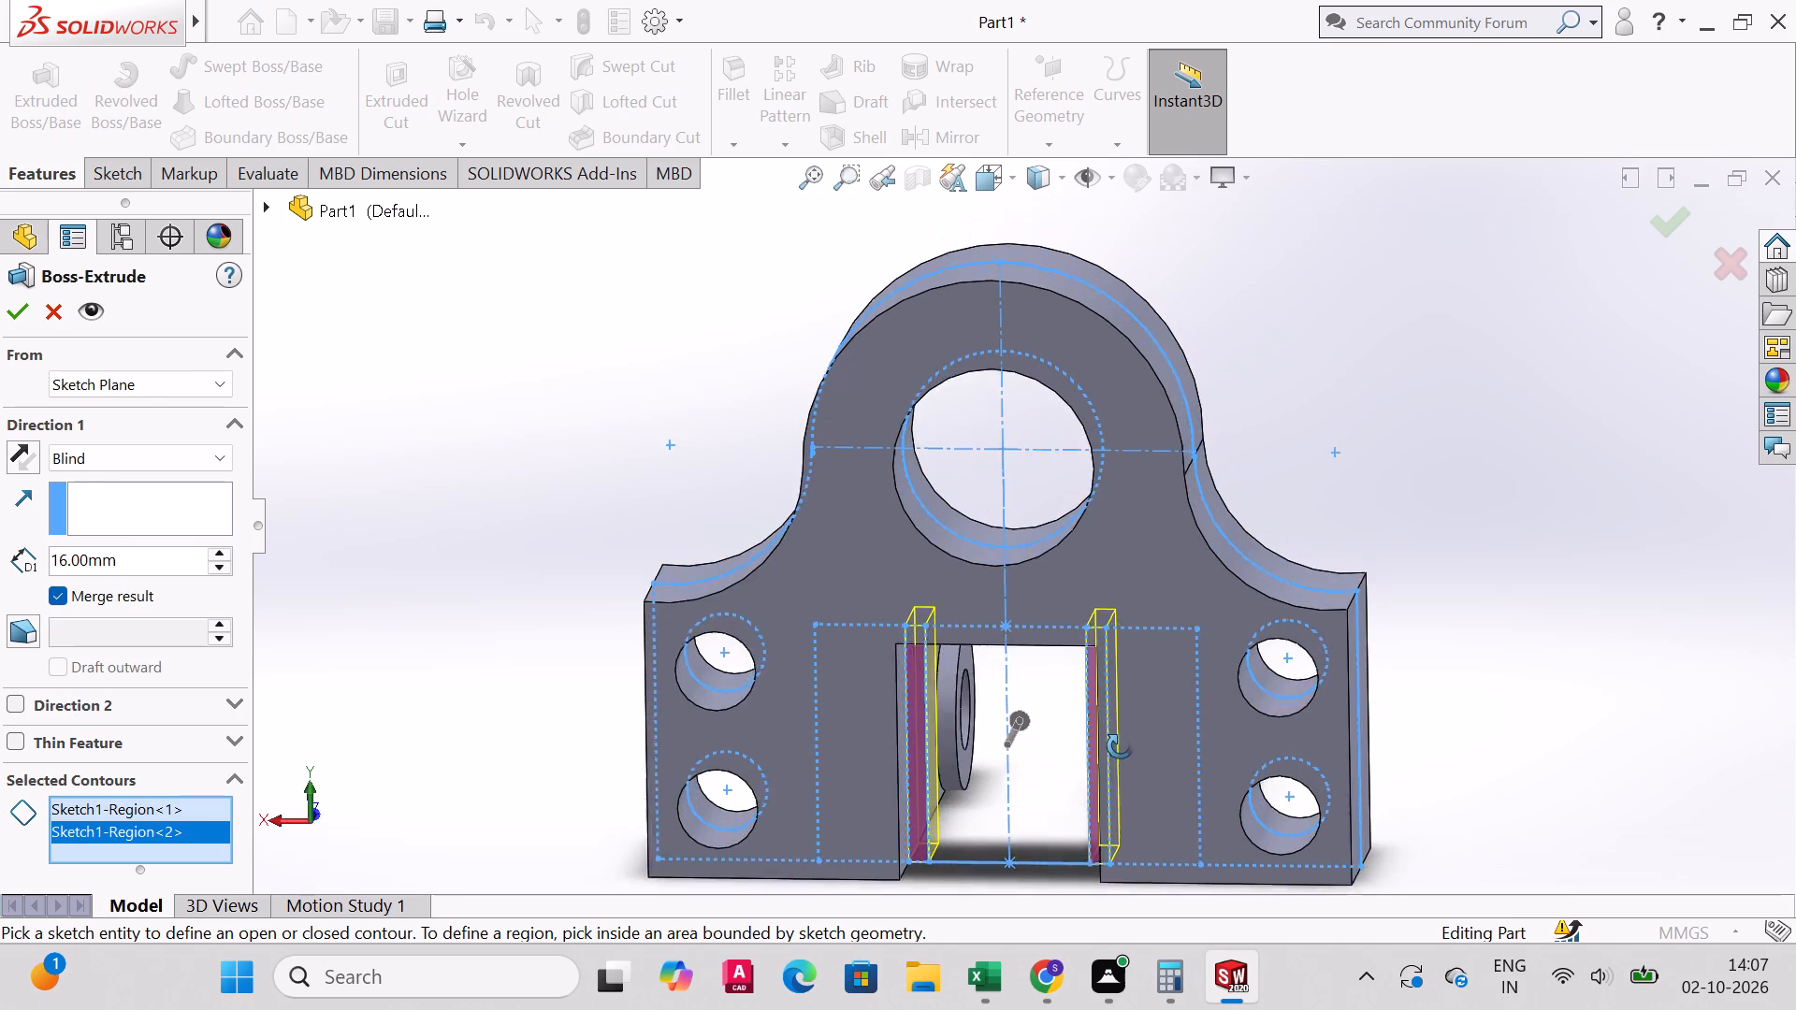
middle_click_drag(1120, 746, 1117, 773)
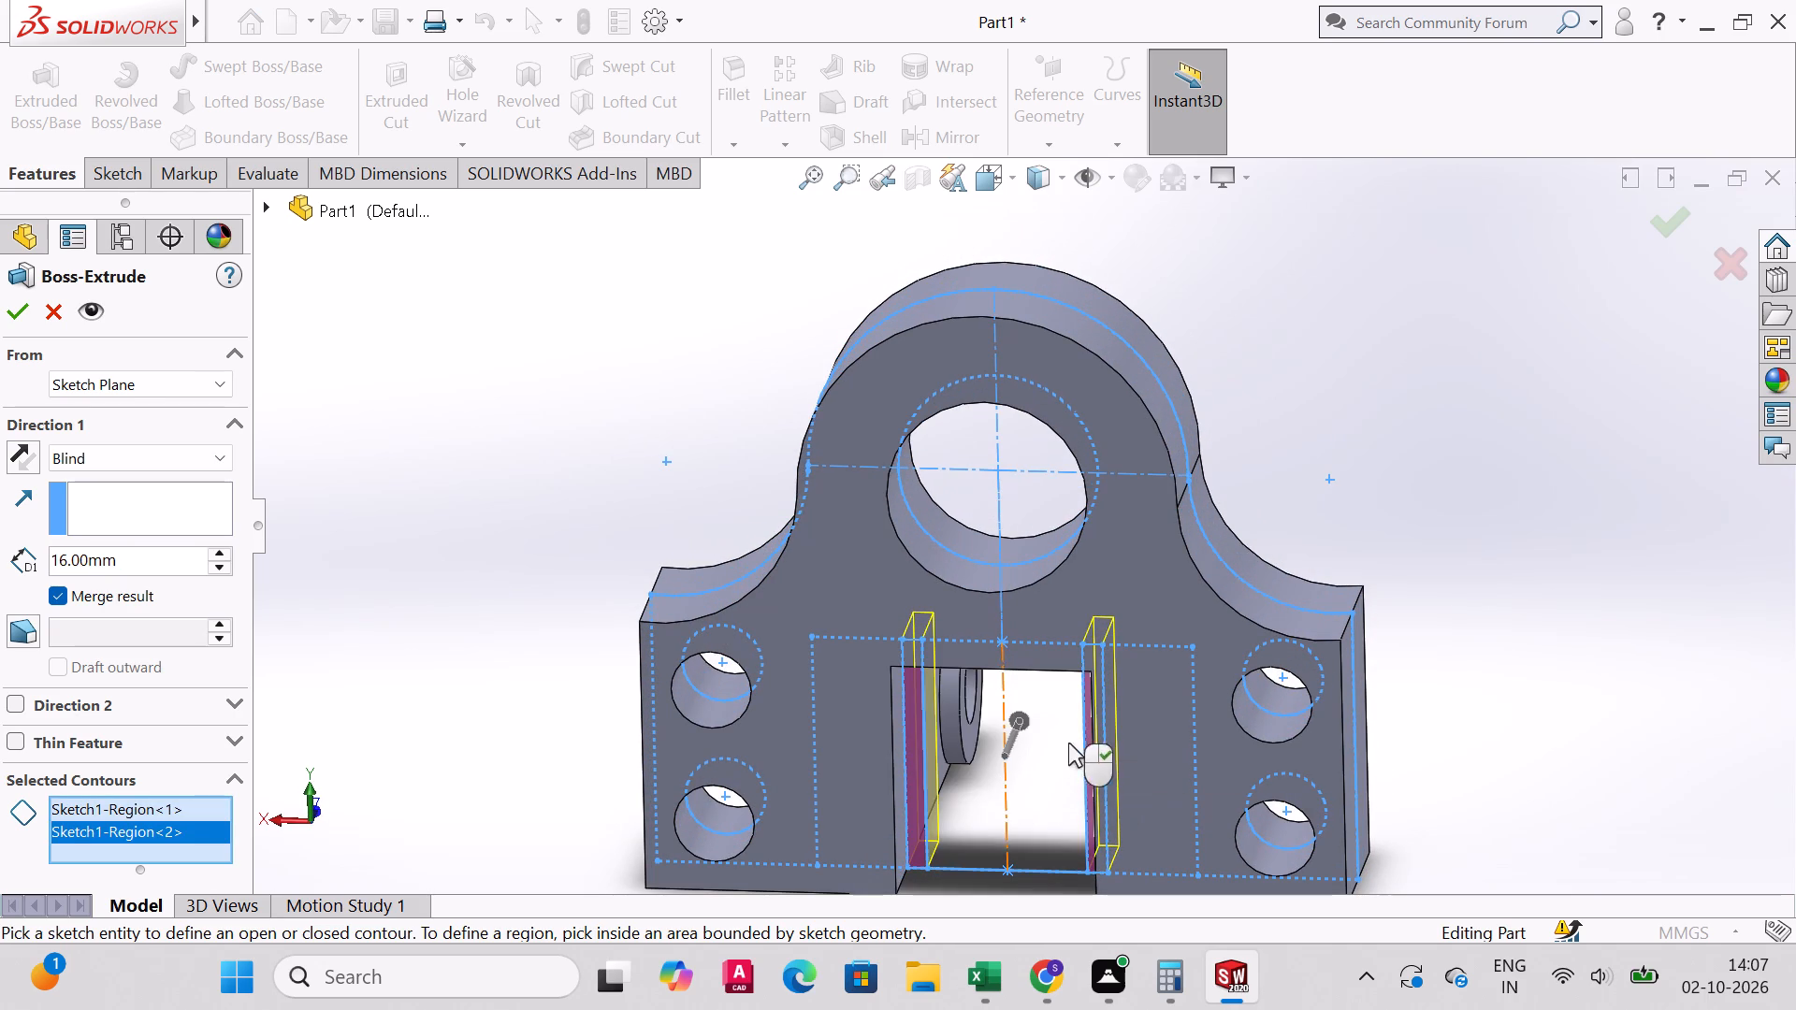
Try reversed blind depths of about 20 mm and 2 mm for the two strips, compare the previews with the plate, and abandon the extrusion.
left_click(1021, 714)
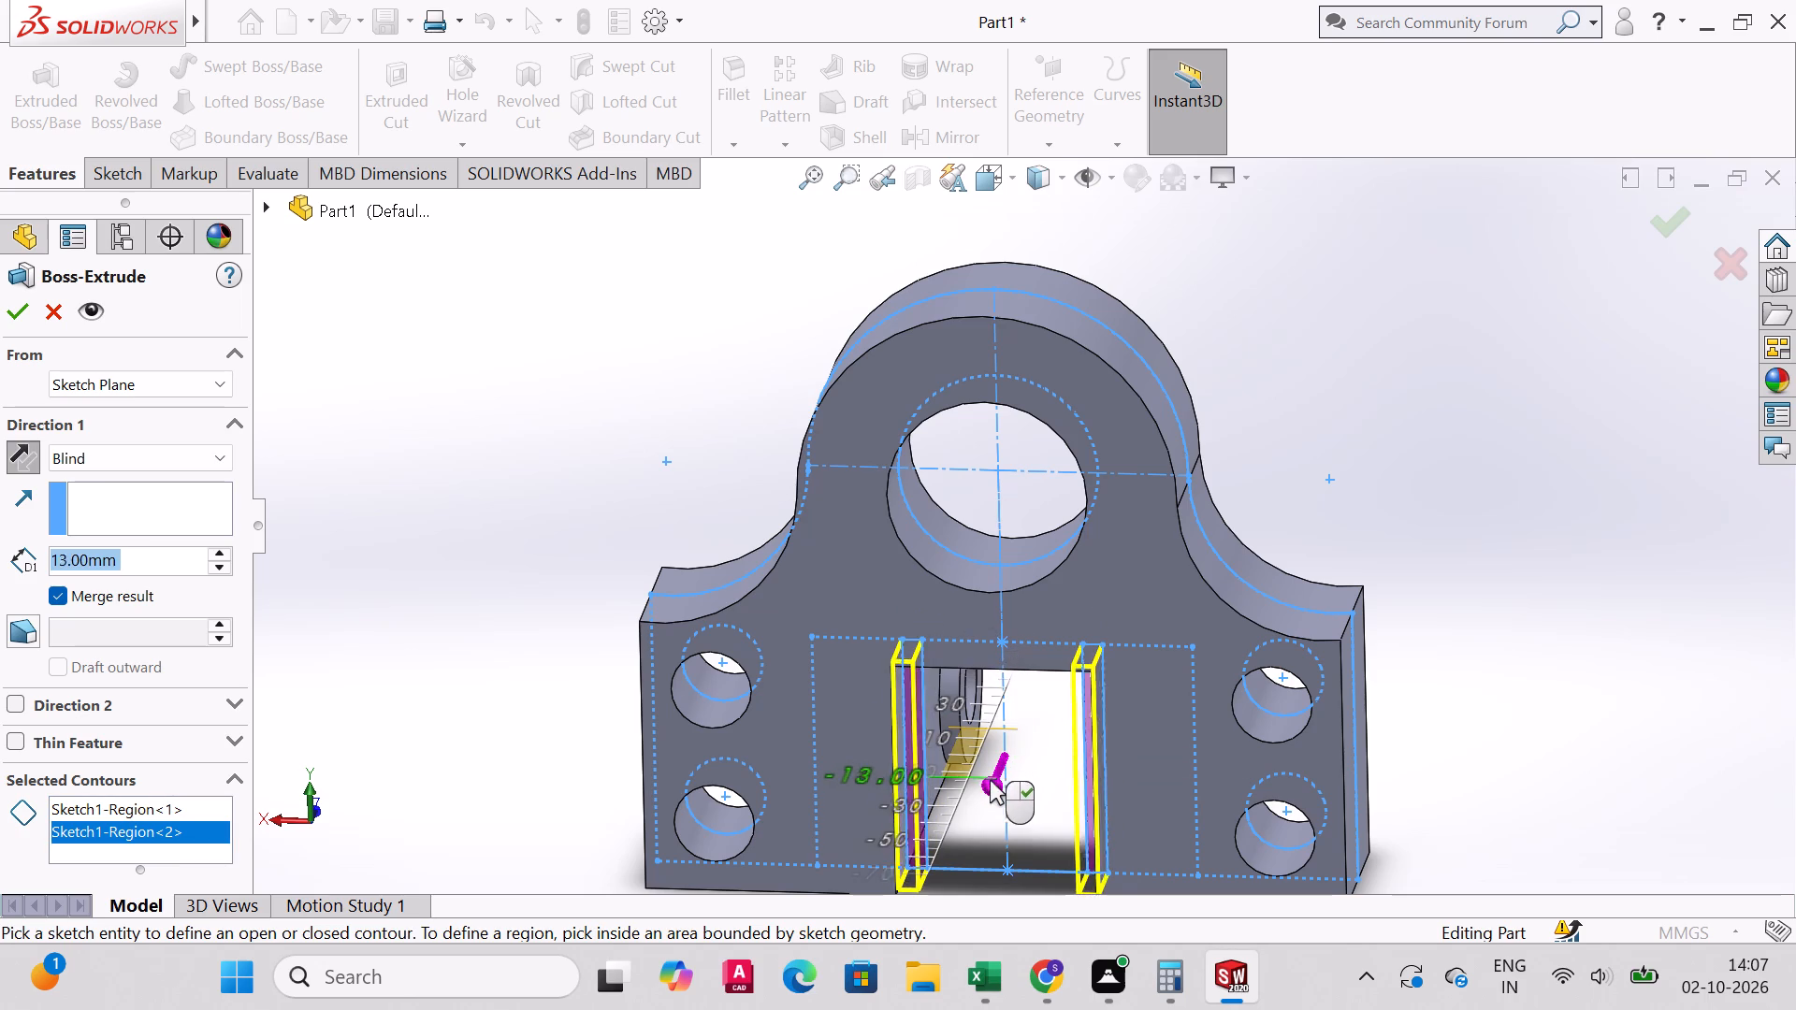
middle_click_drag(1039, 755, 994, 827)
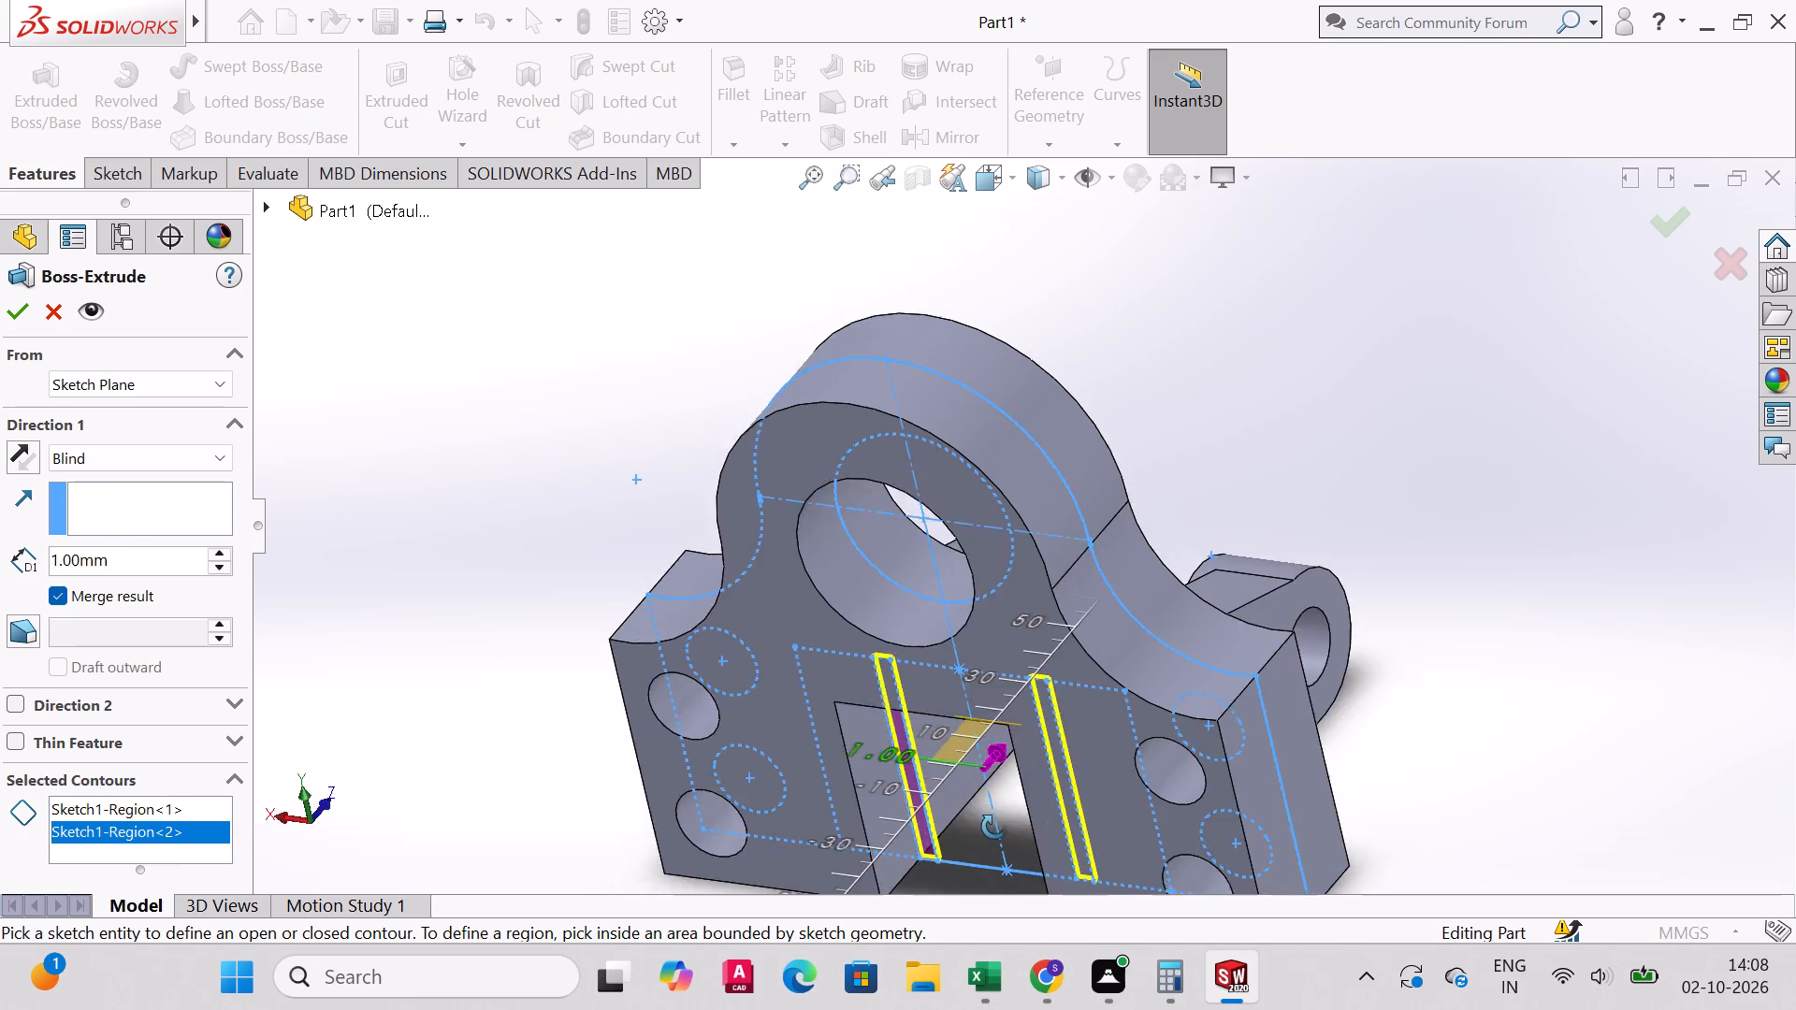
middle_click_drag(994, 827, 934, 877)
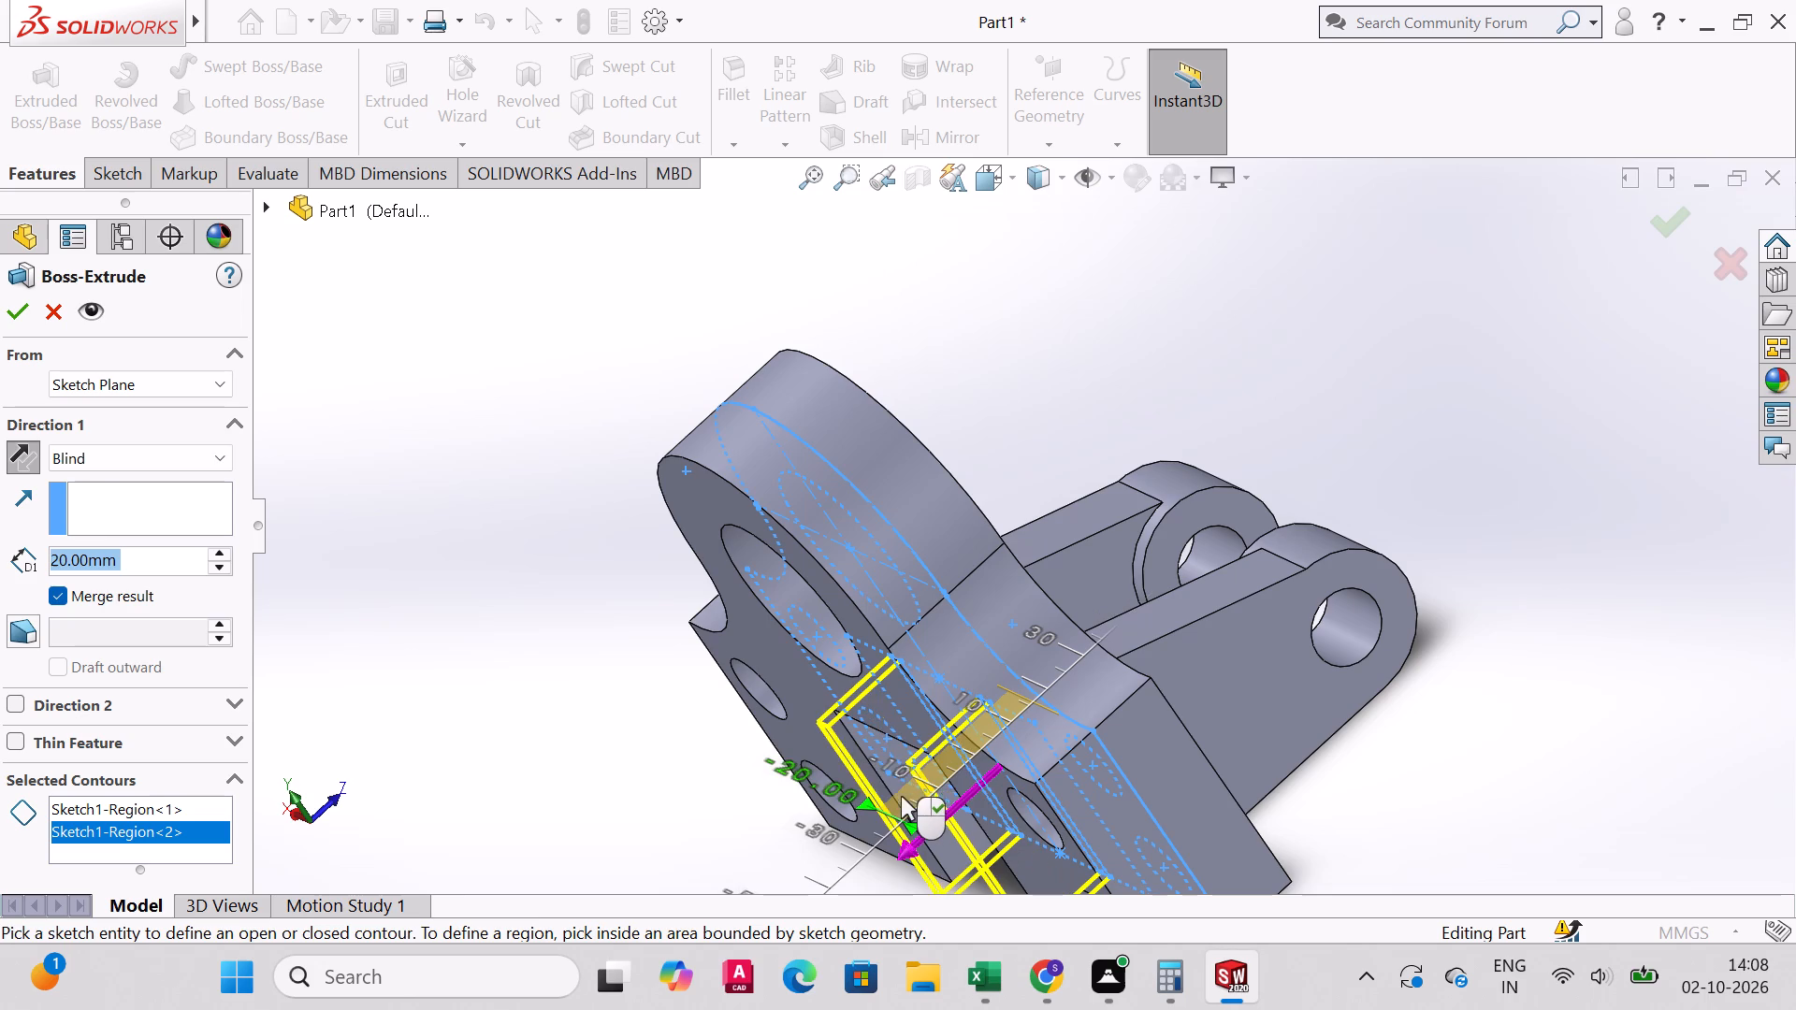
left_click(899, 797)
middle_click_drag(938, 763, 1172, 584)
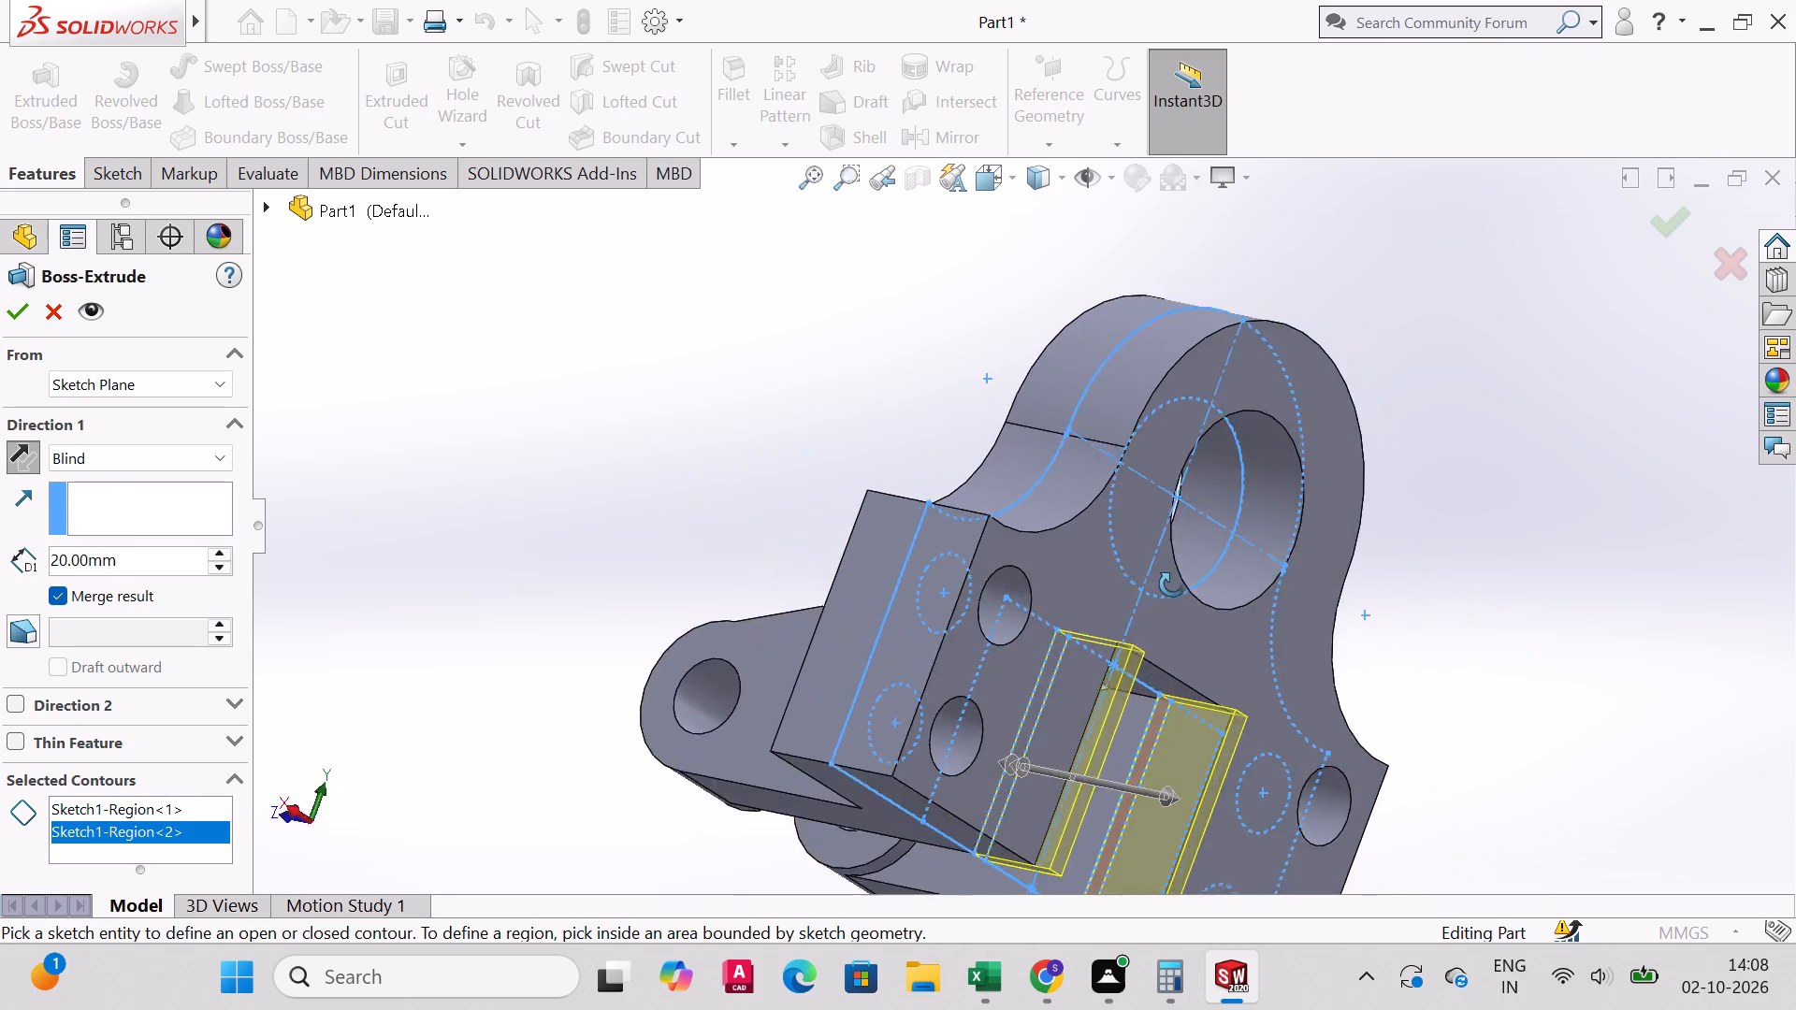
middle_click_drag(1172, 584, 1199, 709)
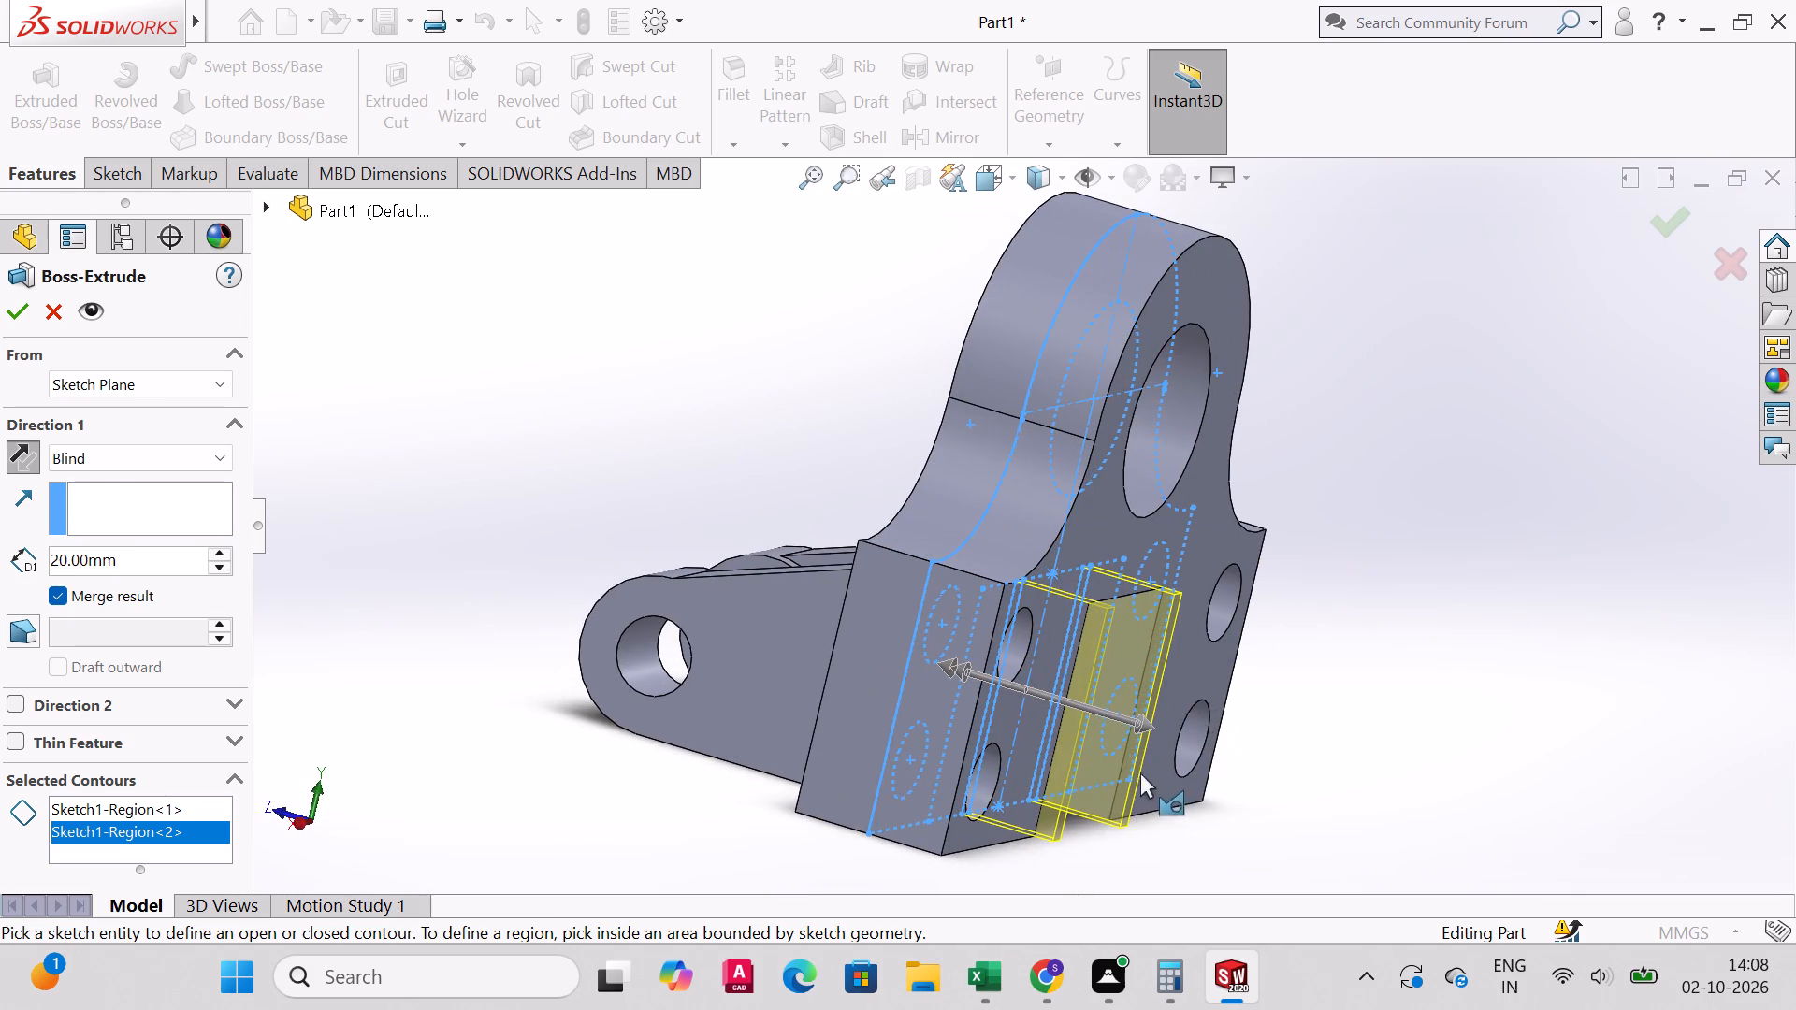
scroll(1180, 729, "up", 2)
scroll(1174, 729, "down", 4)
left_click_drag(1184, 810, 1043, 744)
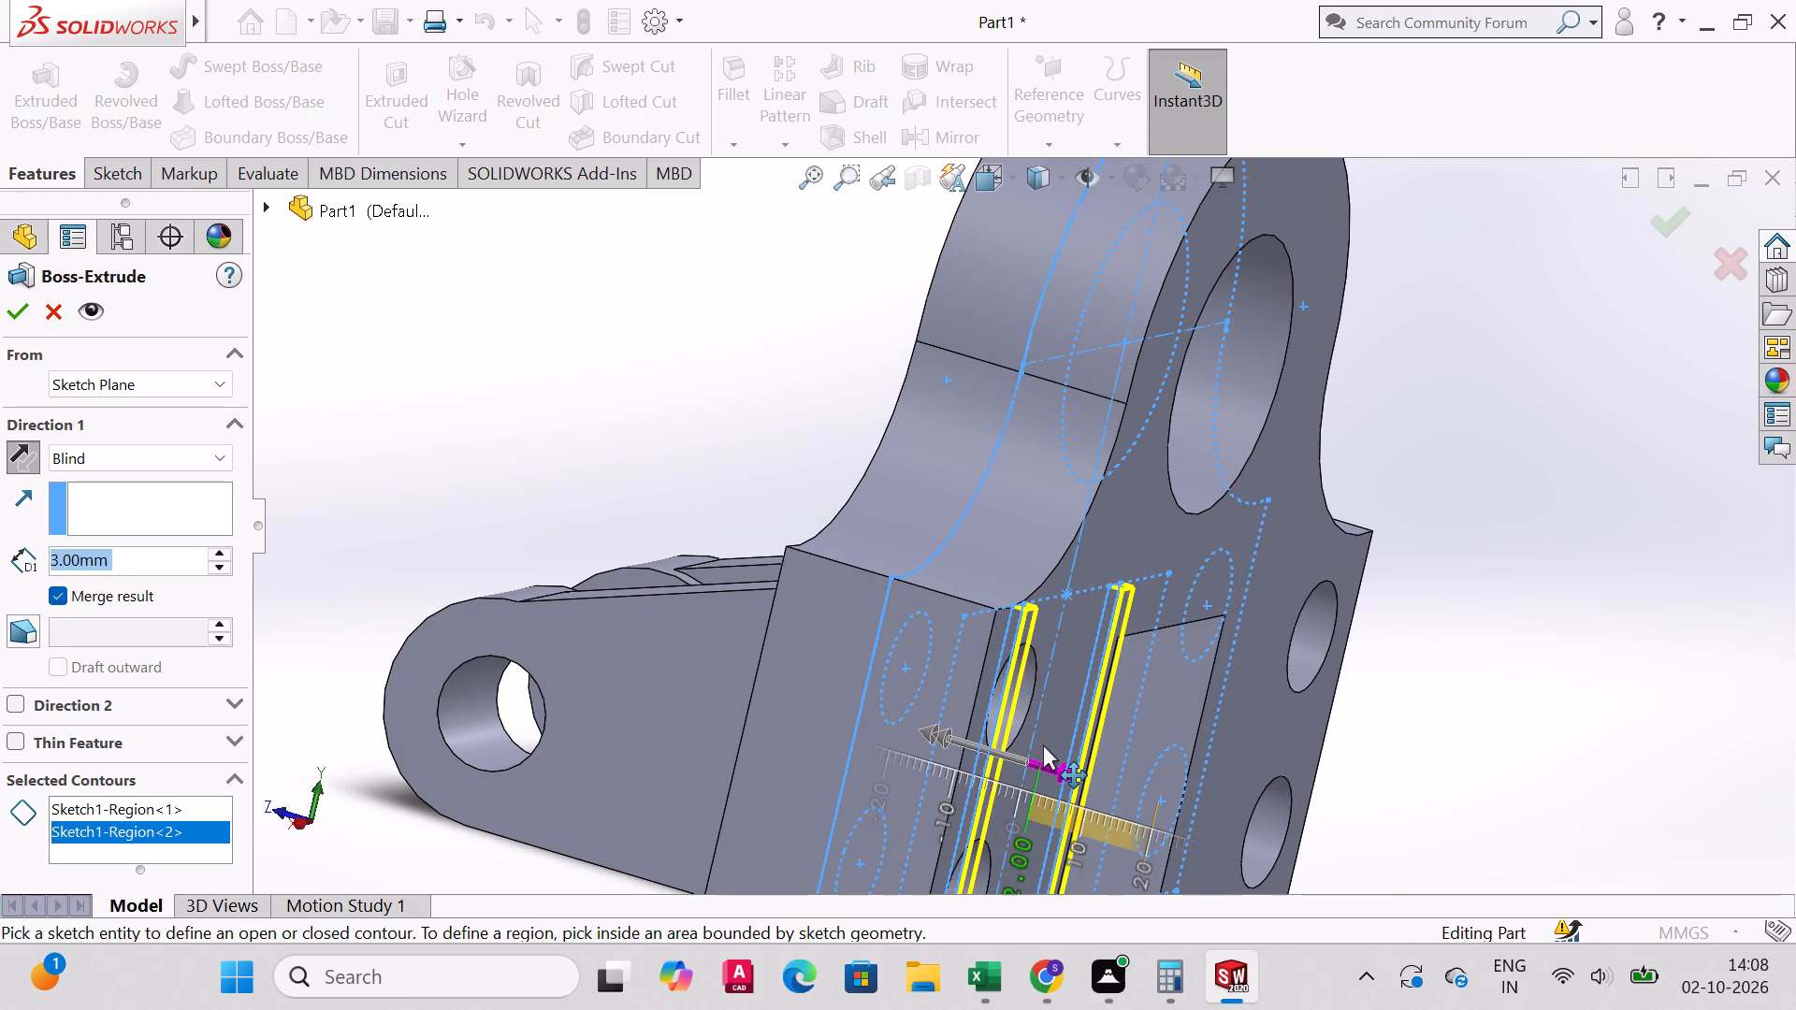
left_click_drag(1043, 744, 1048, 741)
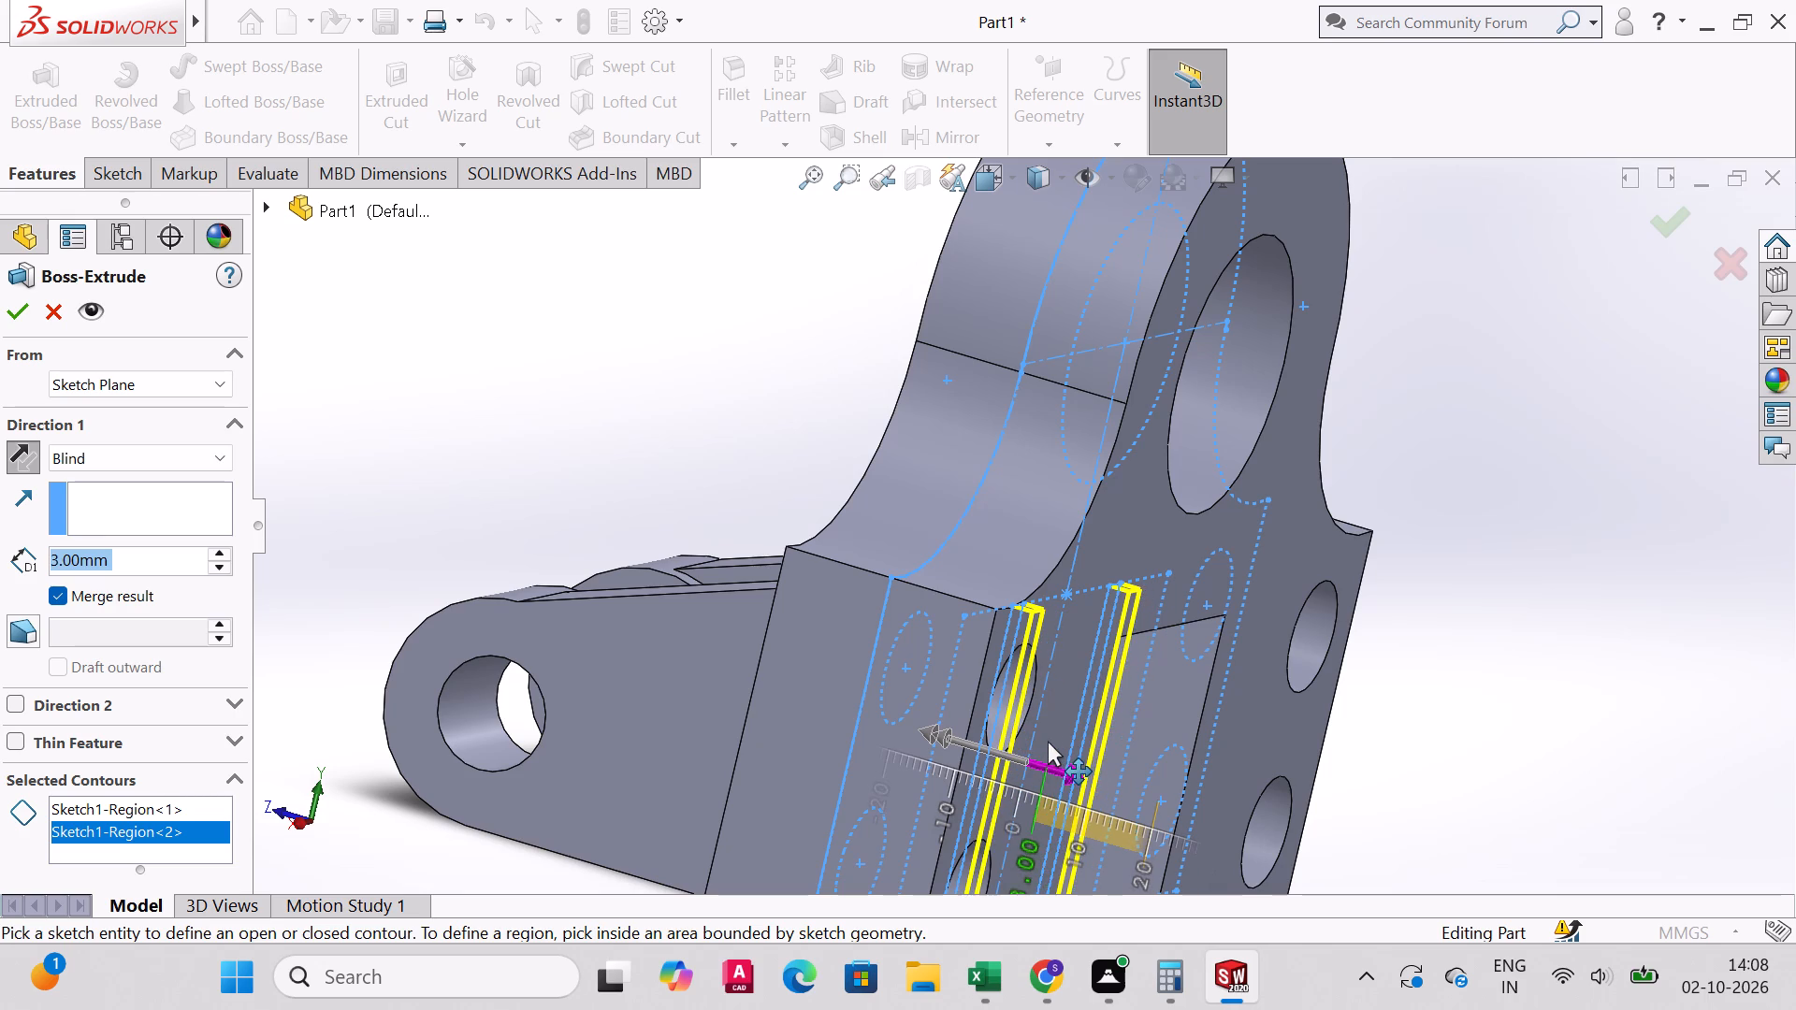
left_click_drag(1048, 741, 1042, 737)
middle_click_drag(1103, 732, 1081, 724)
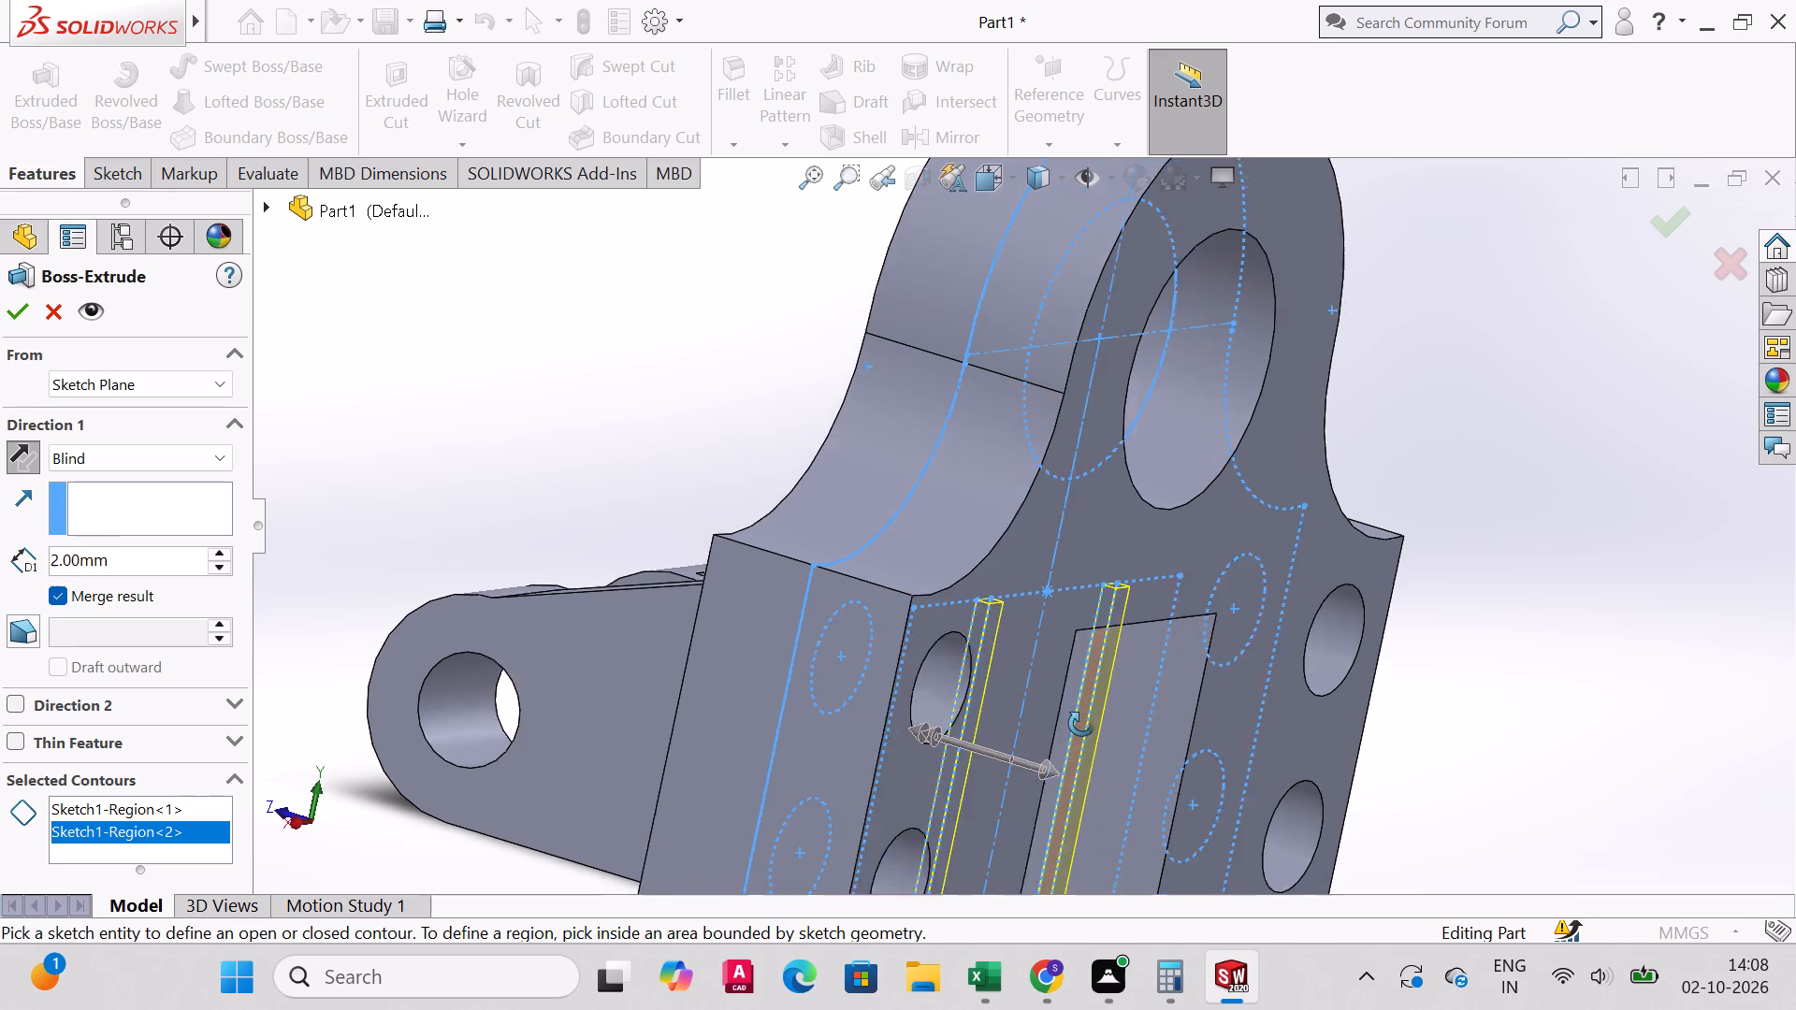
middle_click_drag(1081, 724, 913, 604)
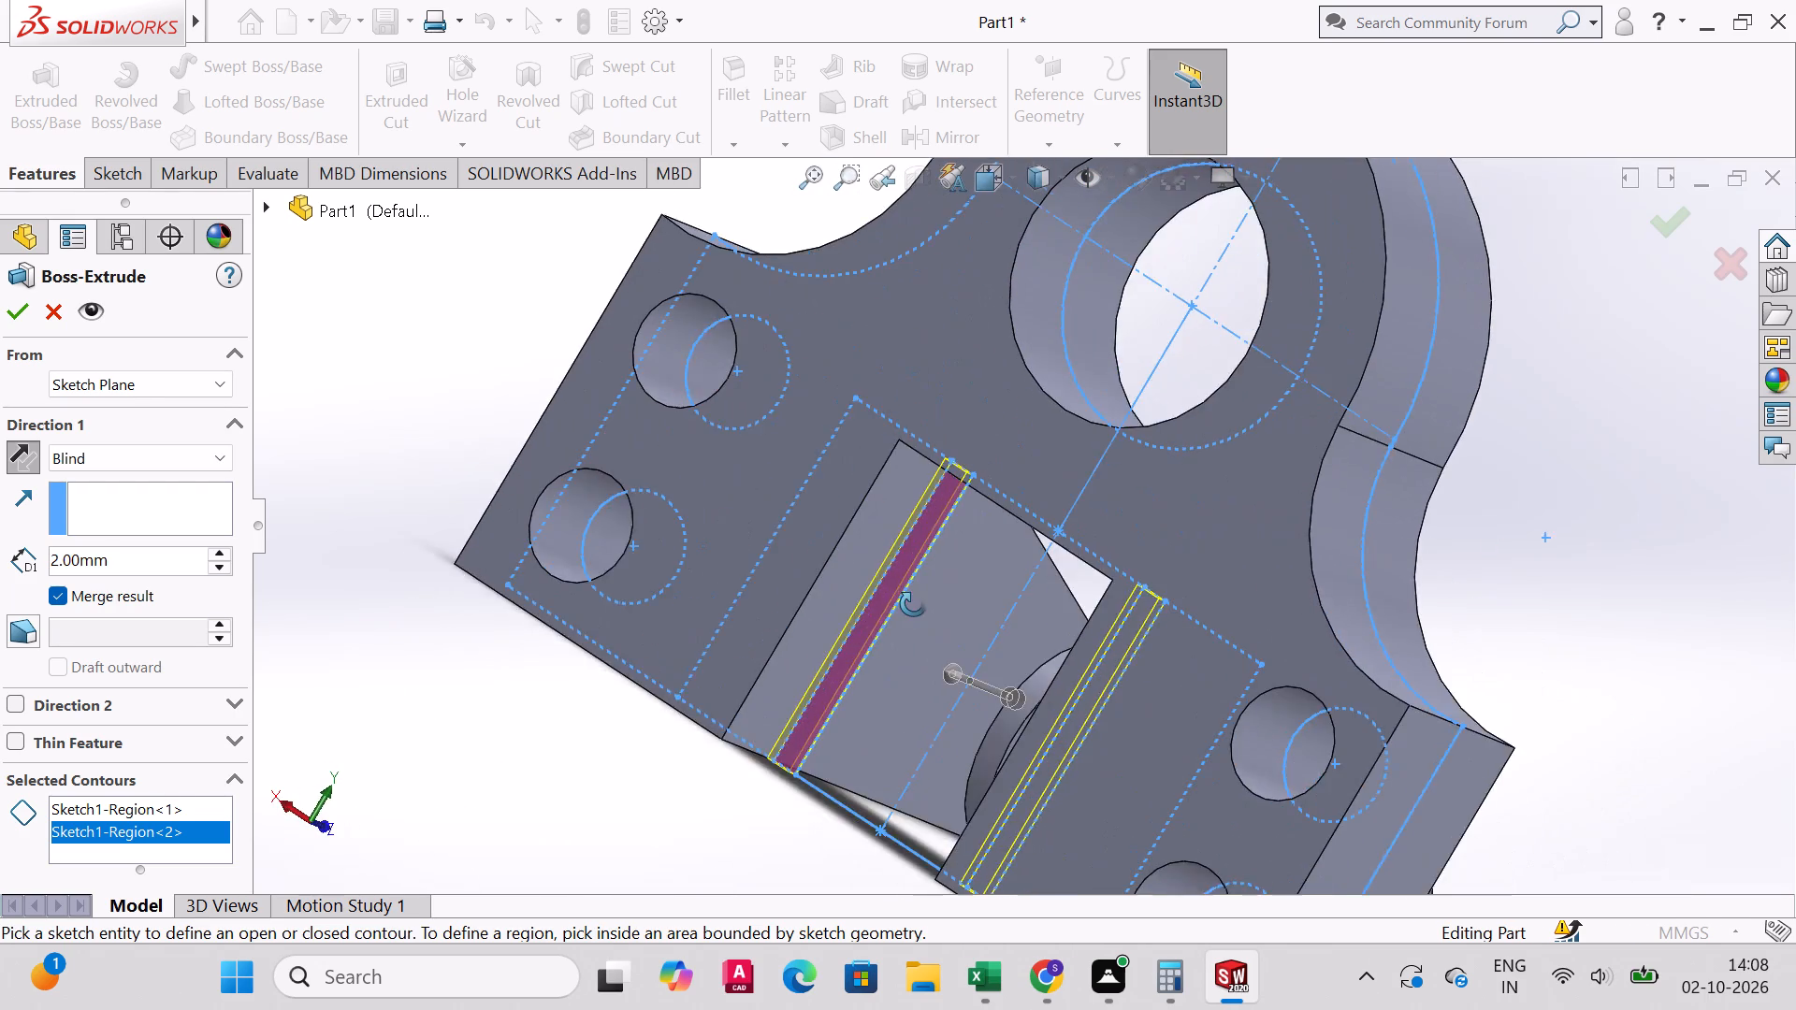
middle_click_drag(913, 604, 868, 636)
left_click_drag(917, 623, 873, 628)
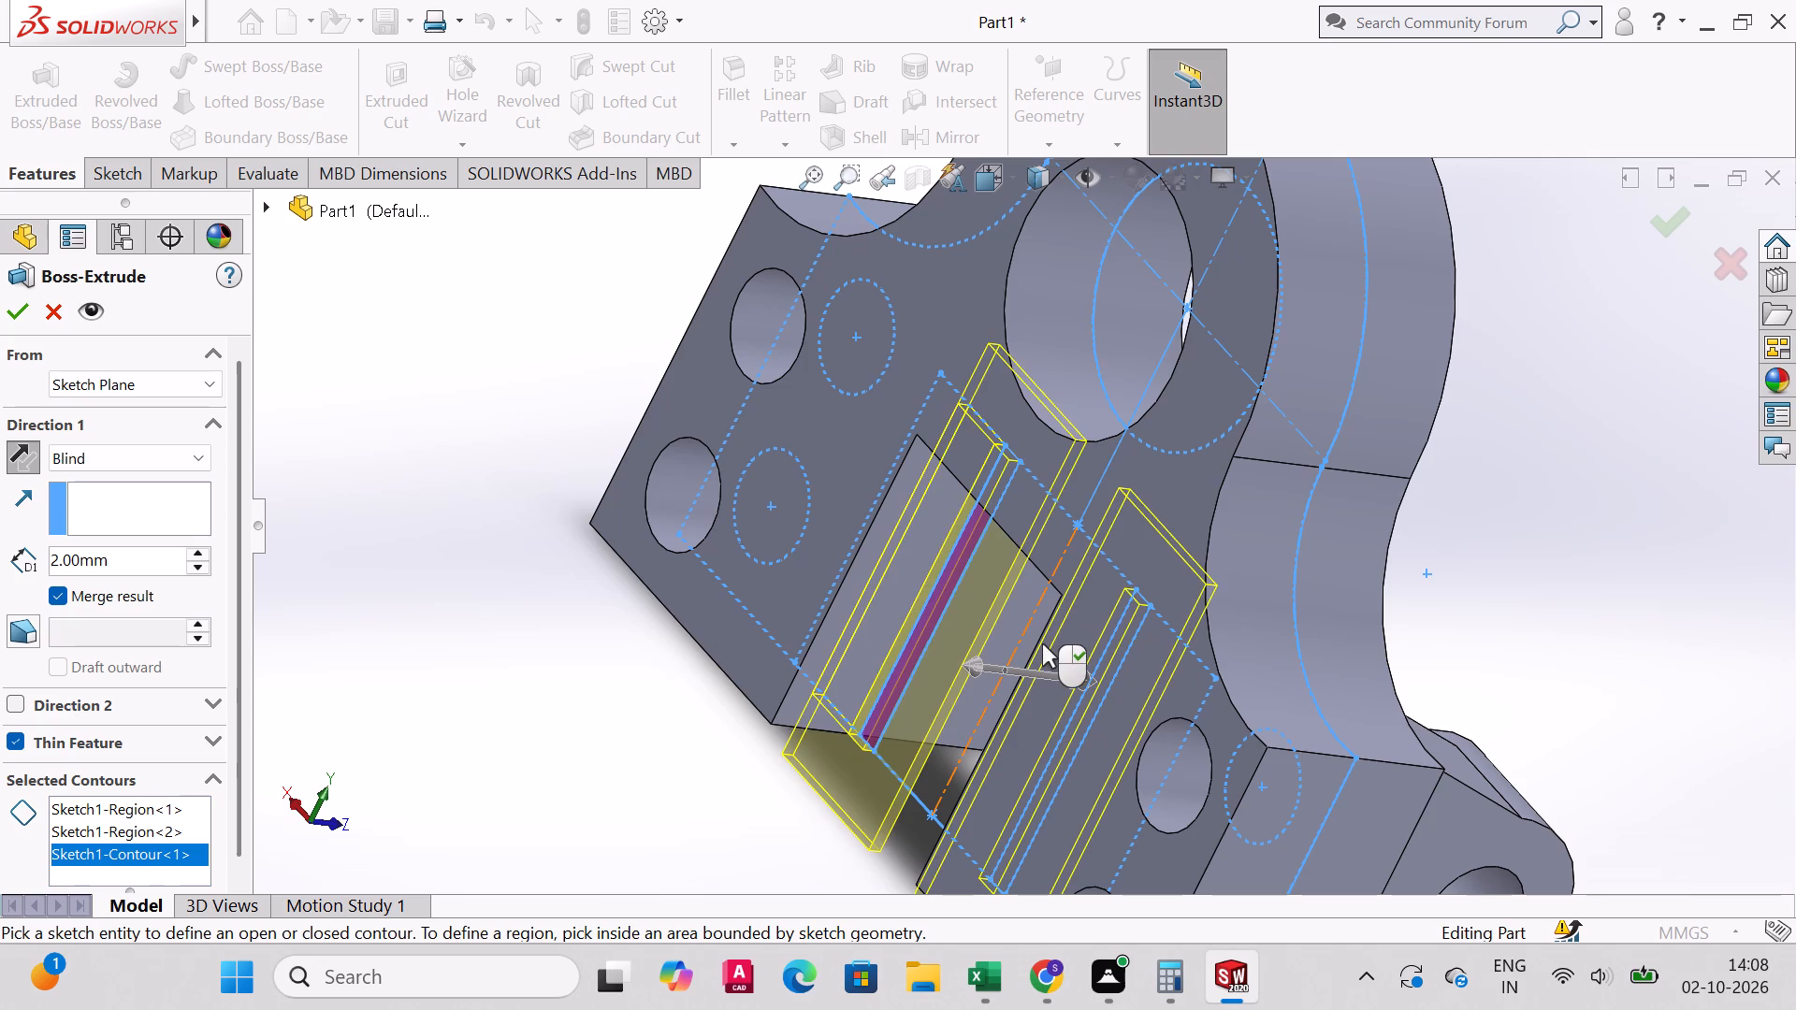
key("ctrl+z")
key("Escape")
Start a boss extrusion of Sketch1 with the two narrow strips beside the central opening as its contours.
middle_click_drag(1020, 733, 748, 656)
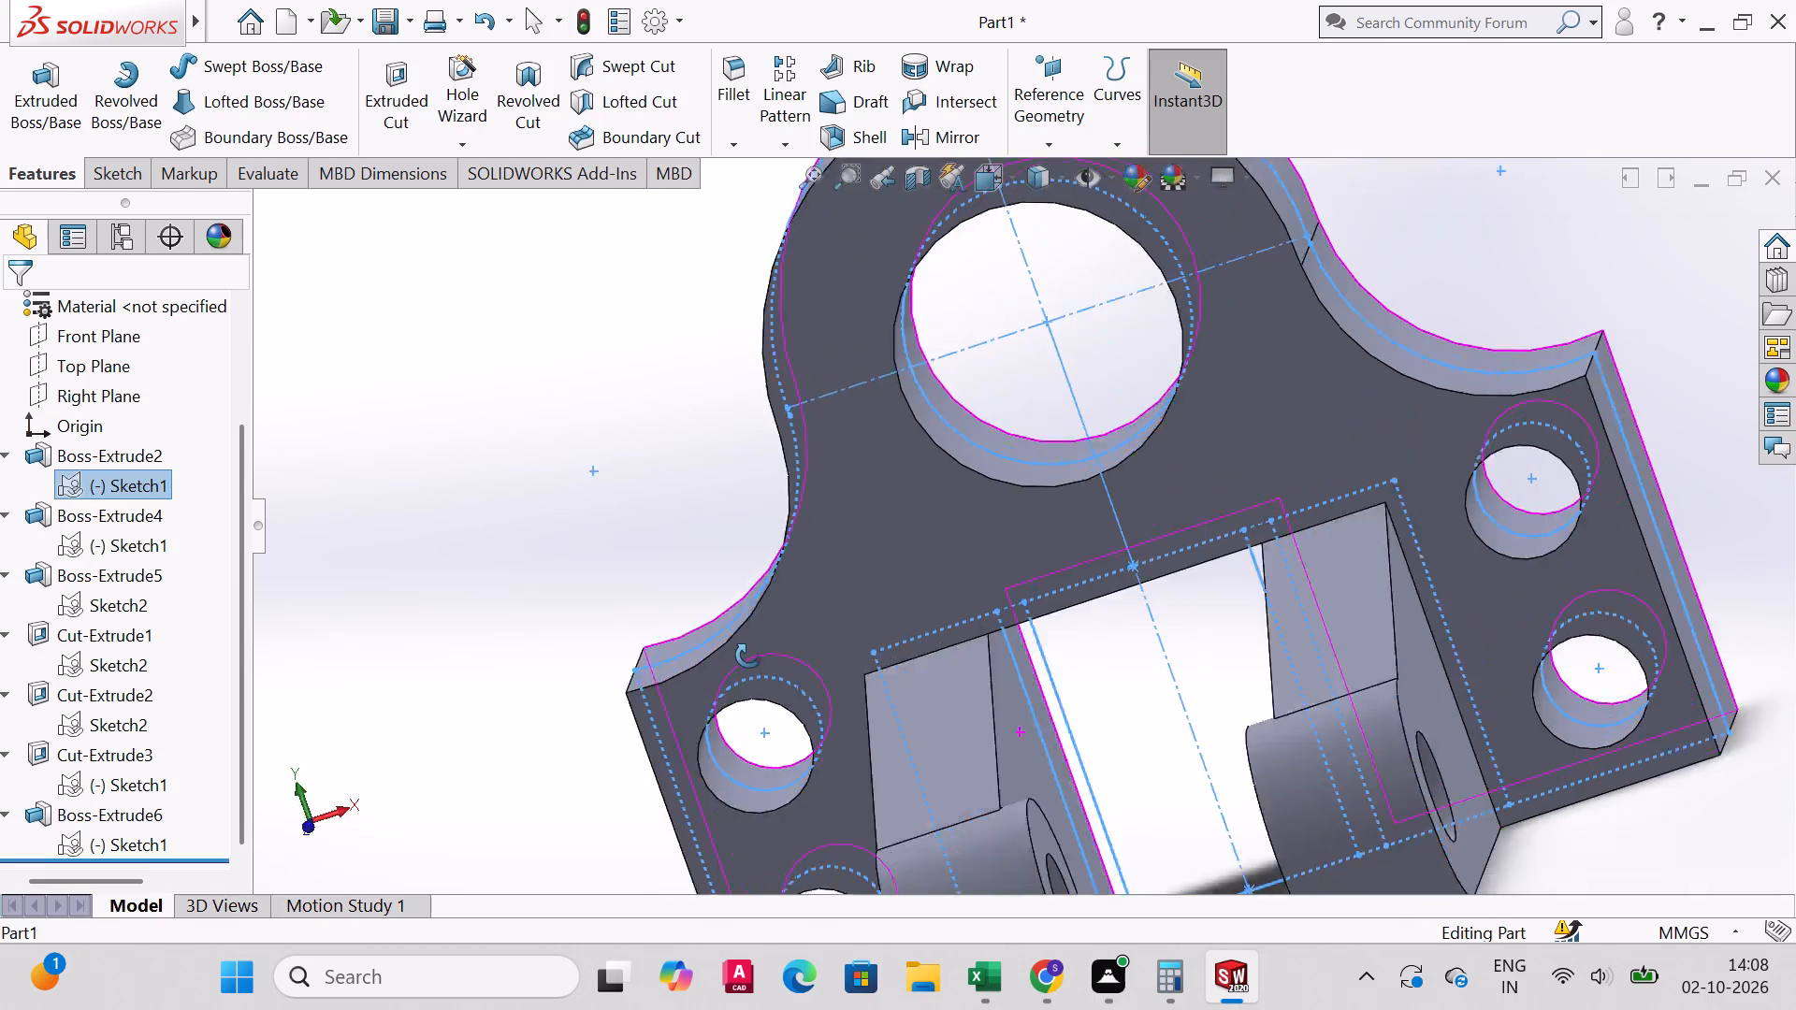
middle_click_drag(748, 656, 872, 679)
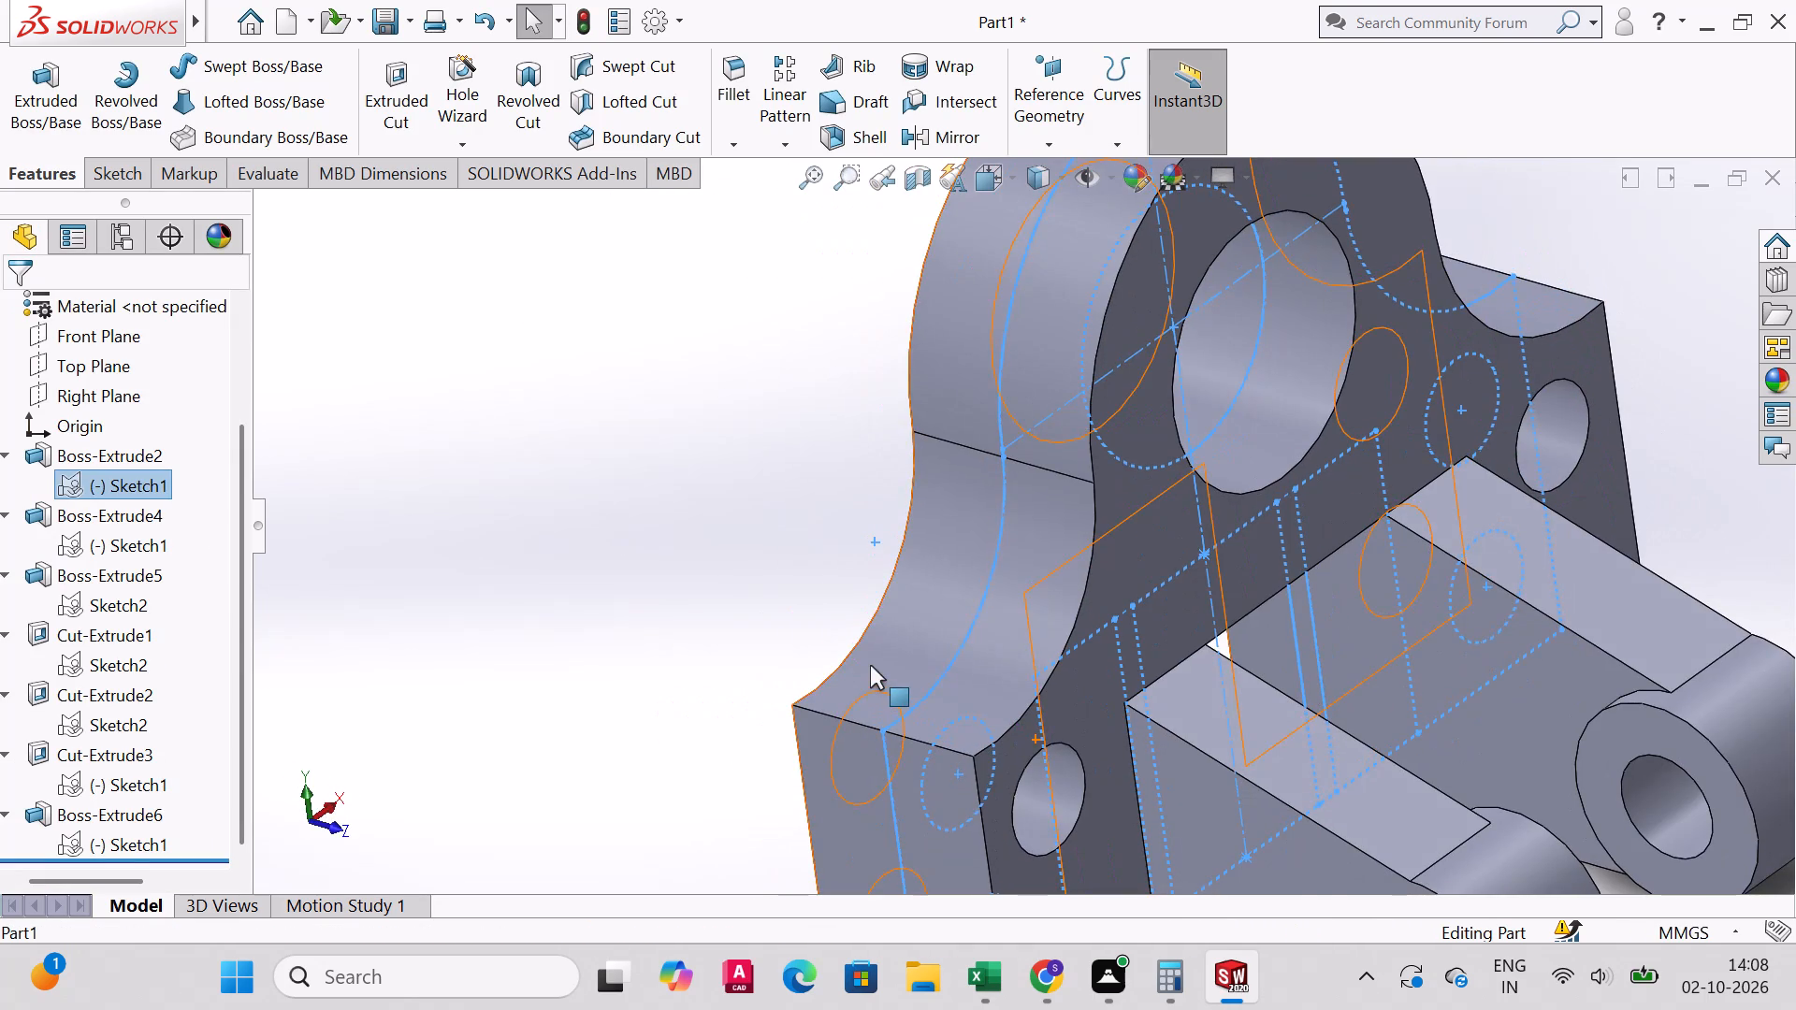
middle_click_drag(1180, 605, 1230, 519)
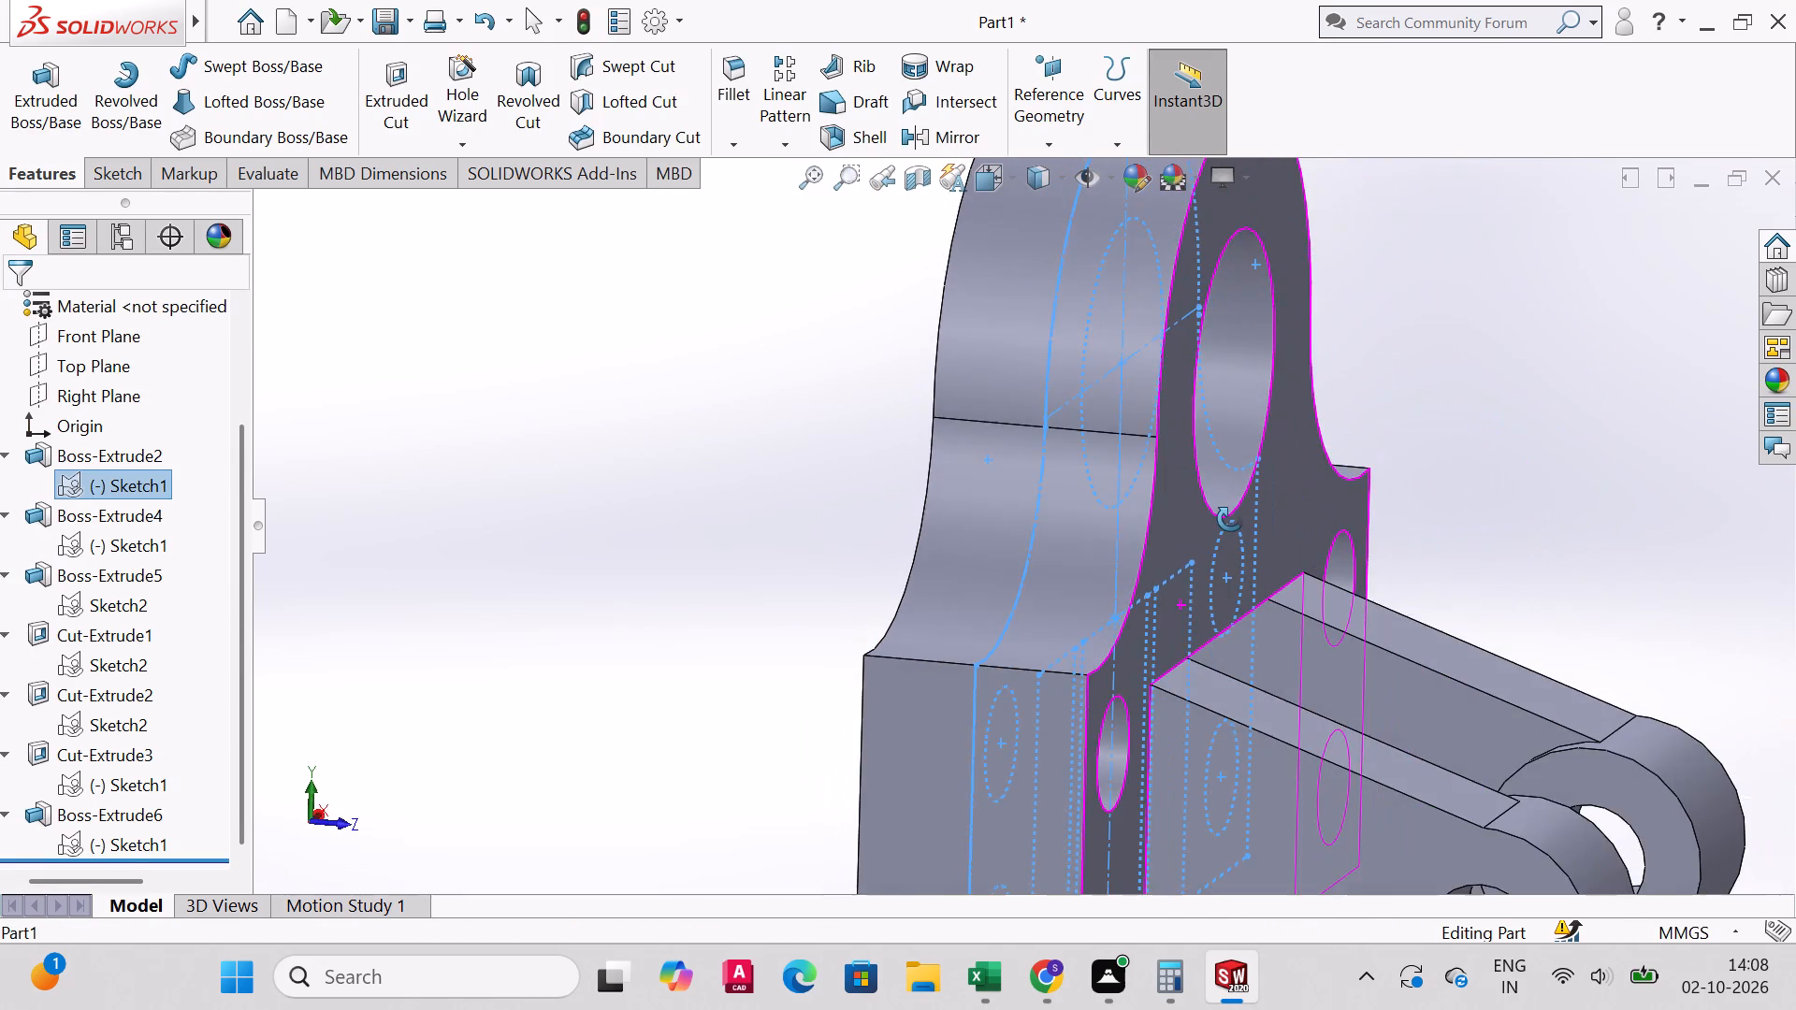
middle_click_drag(1230, 519, 1118, 589)
scroll(1226, 584, "down", 2)
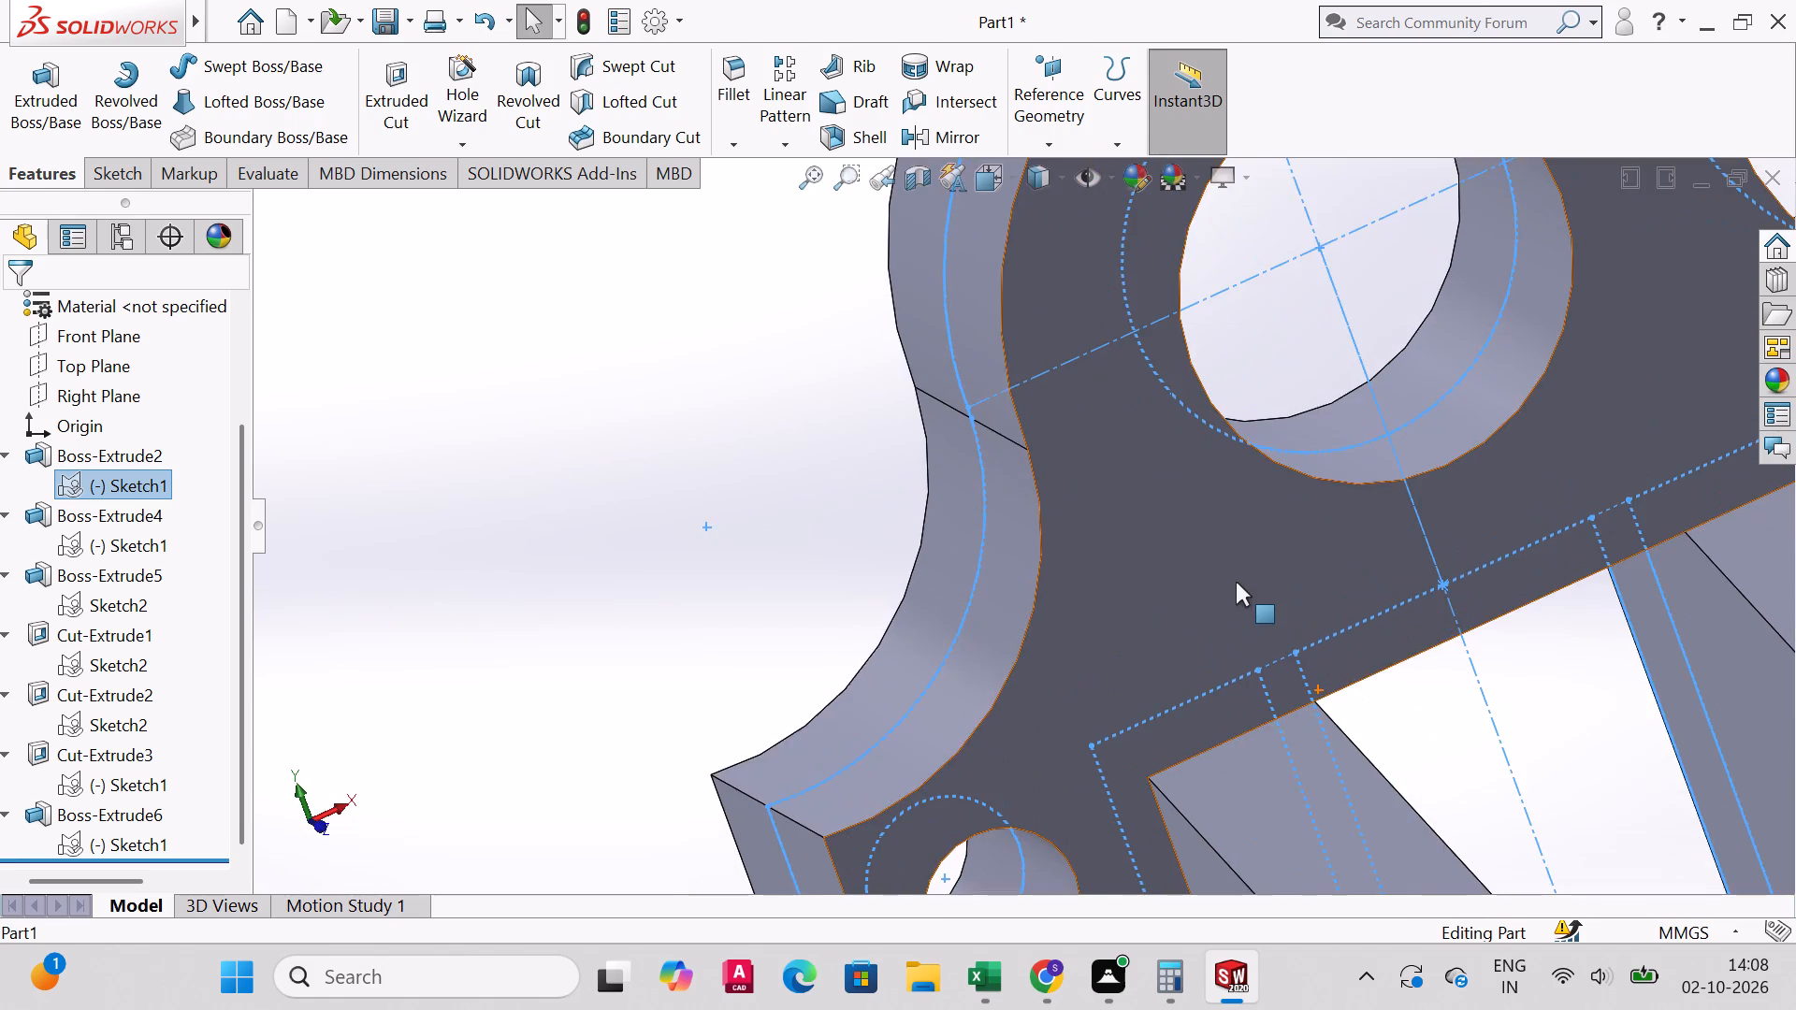
scroll(1234, 589, "up", 7)
scroll(1414, 567, "up", 1)
scroll(1377, 567, "down", 3)
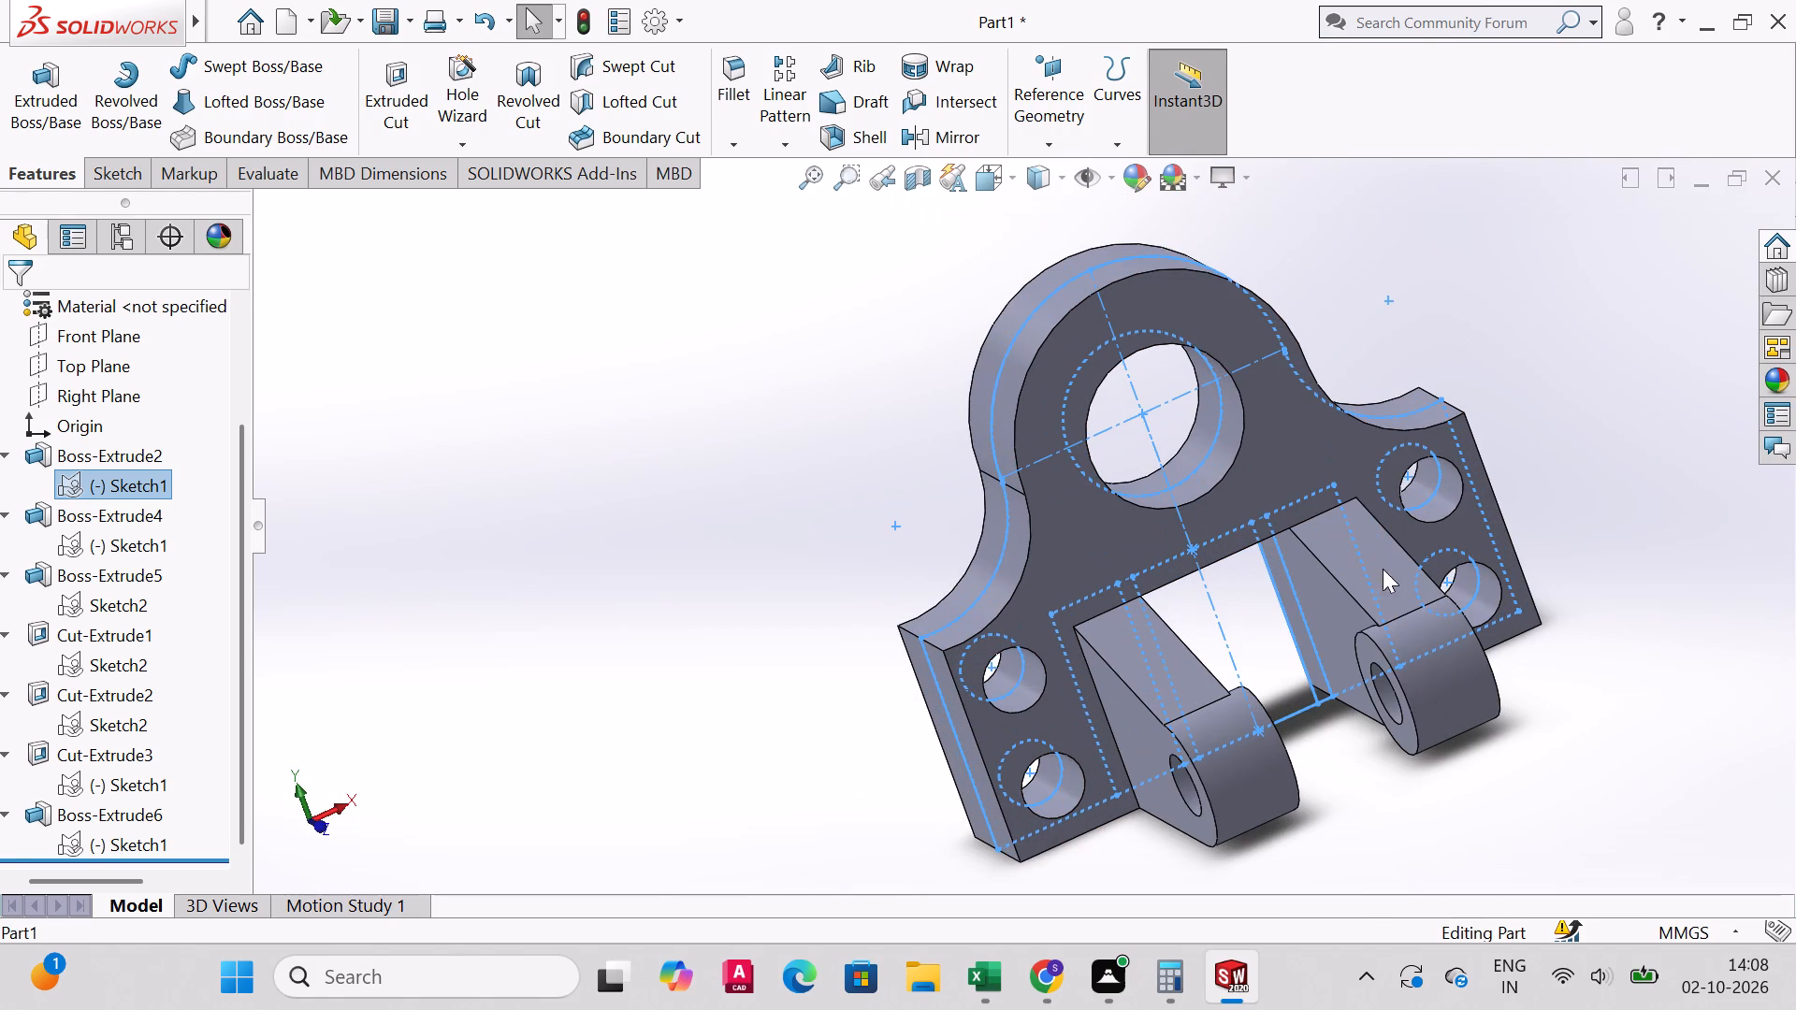
left_click(38, 102)
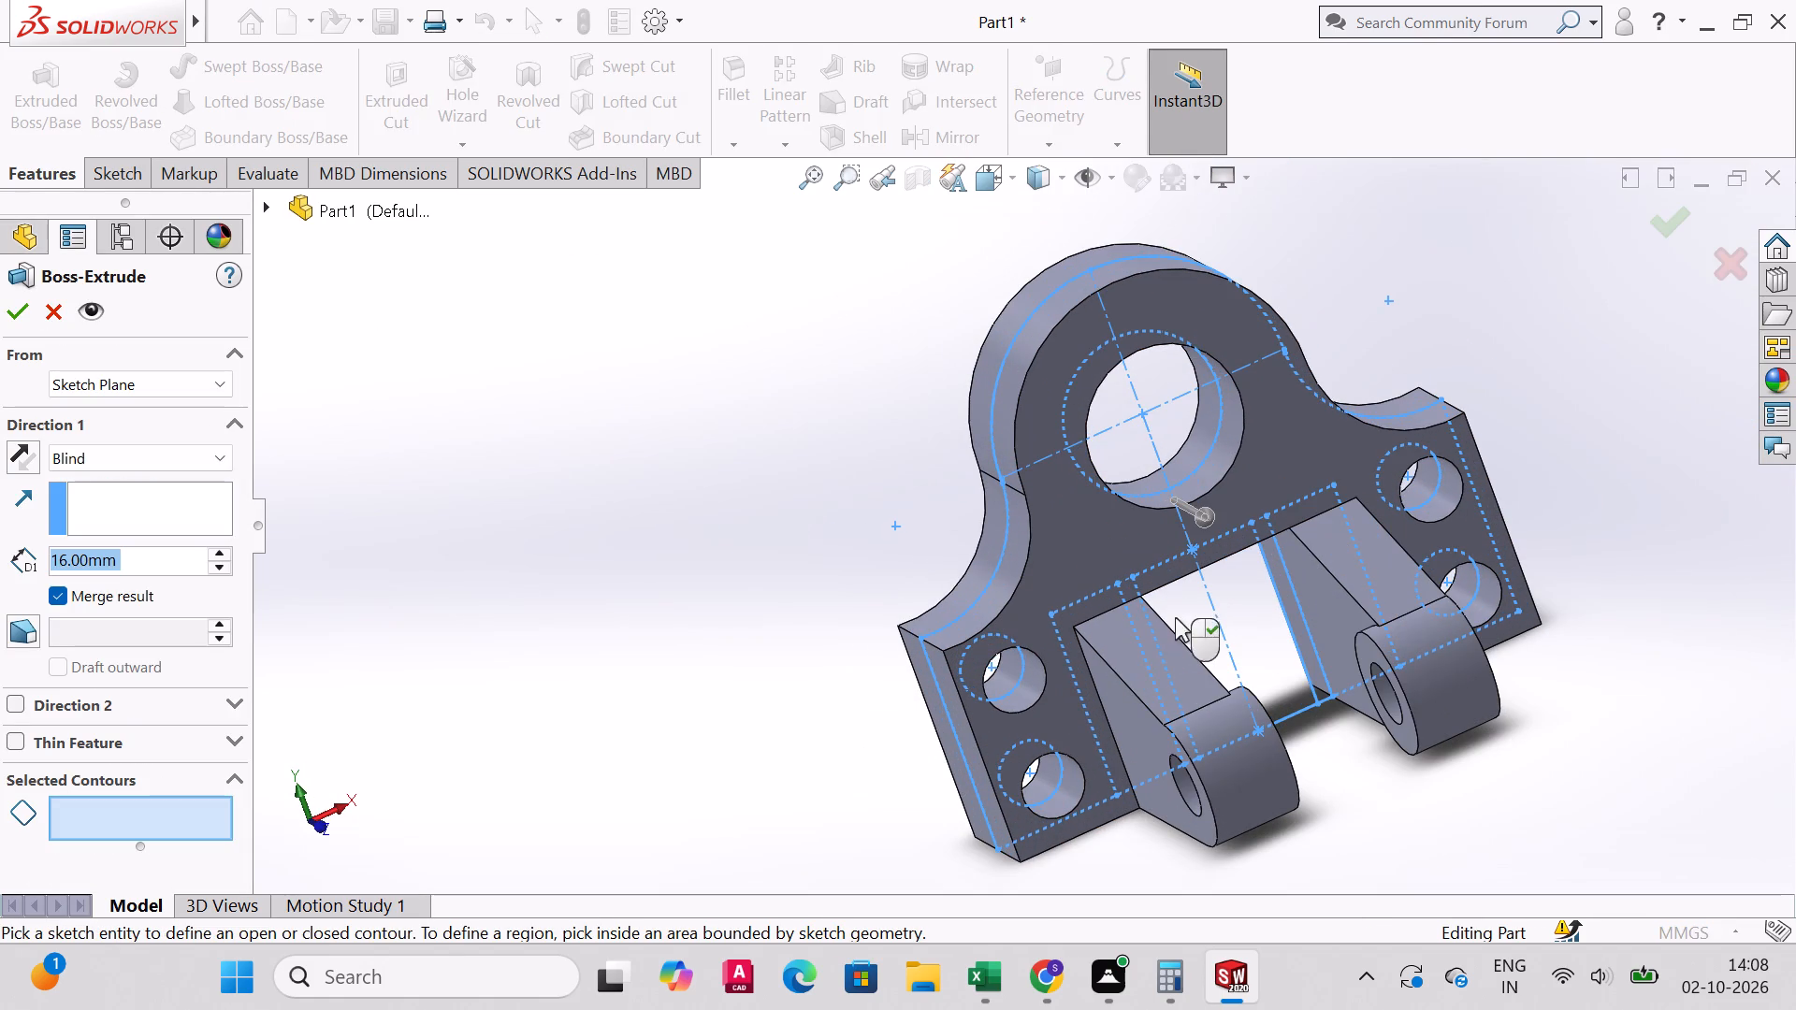
left_click(1283, 582)
scroll(1319, 604, "down", 1)
middle_click_drag(1319, 604, 1256, 643)
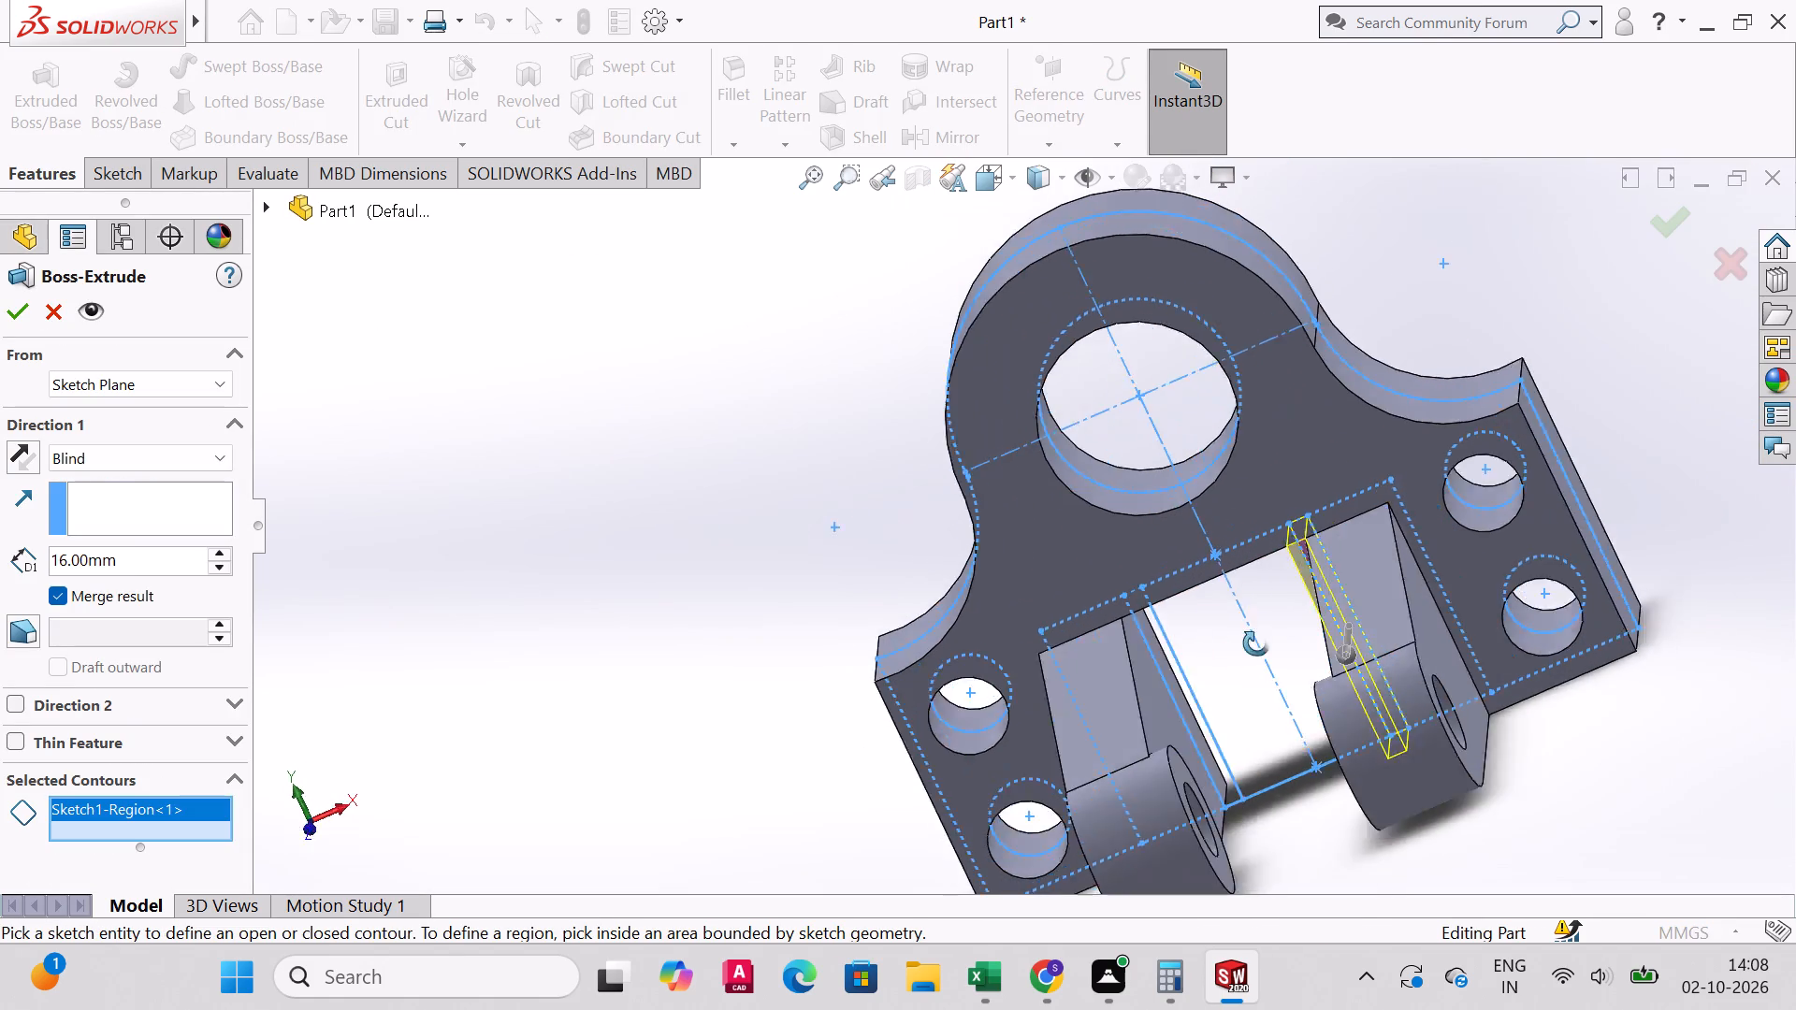
middle_click_drag(1256, 643, 1284, 650)
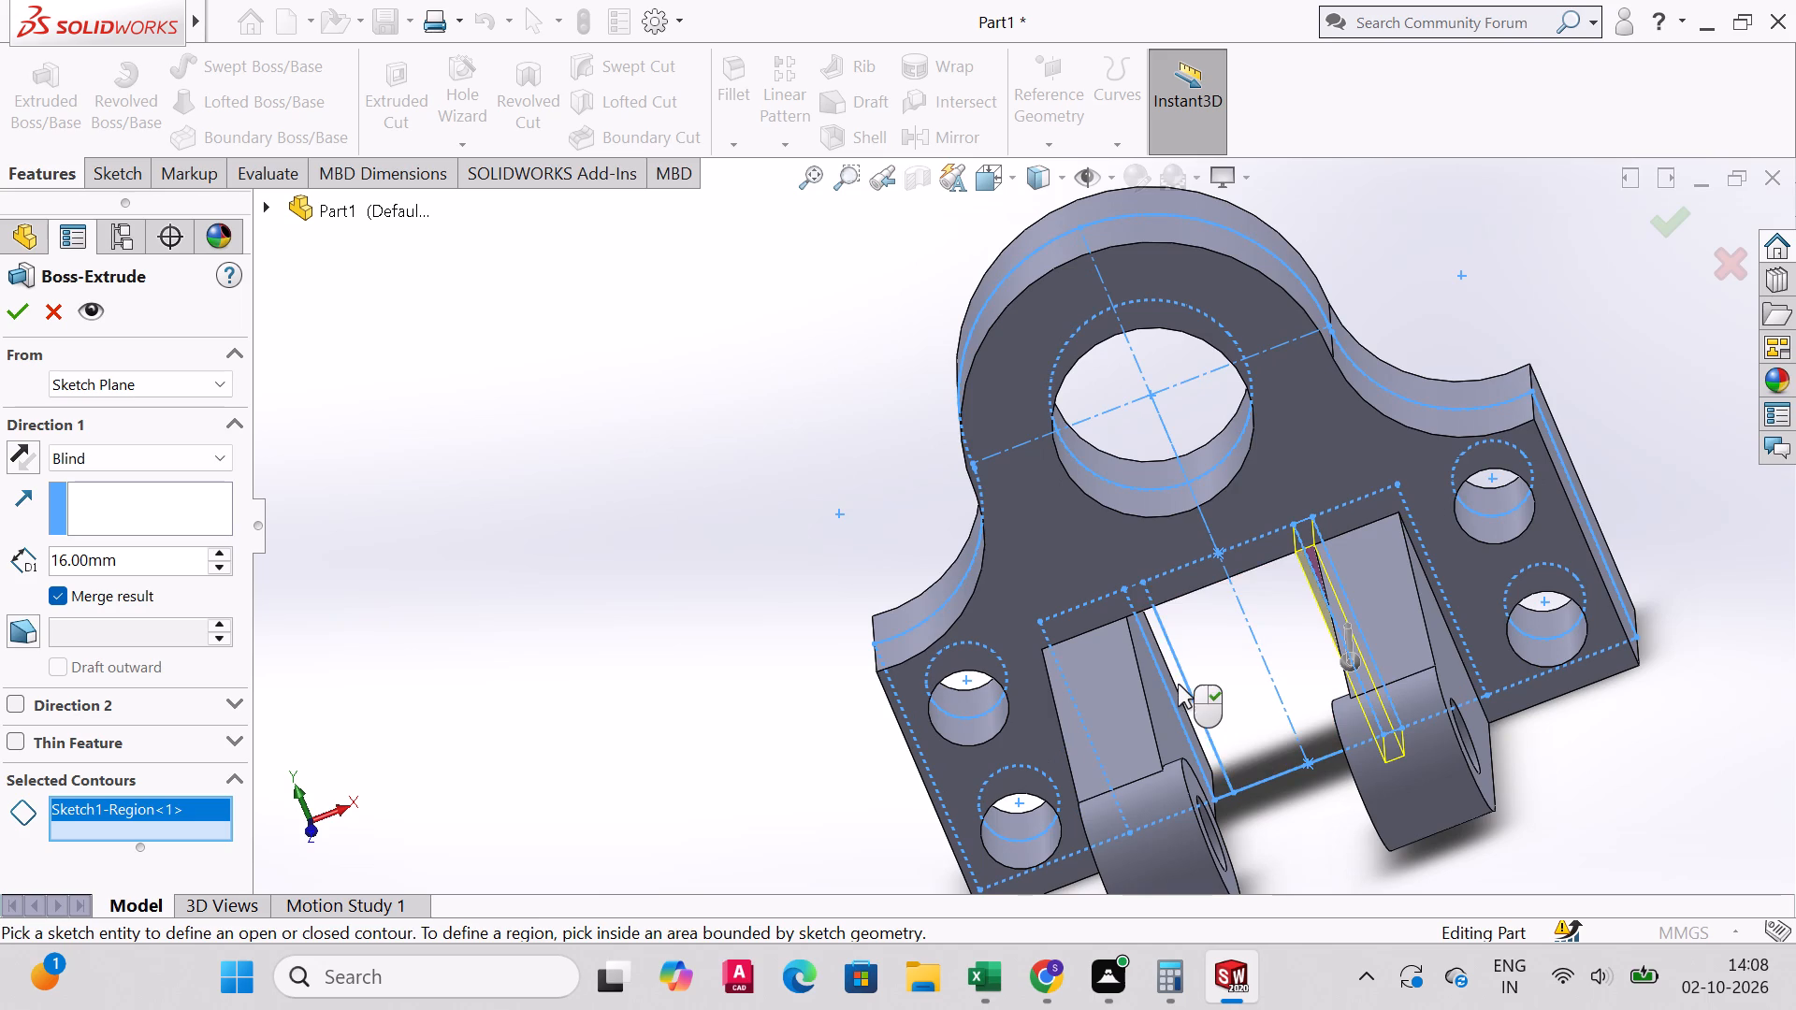
left_click(1178, 683)
Extrude the two narrow strips 32 mm with the Mid Plane end condition, merging the result.
middle_click_drag(1332, 633, 1475, 565)
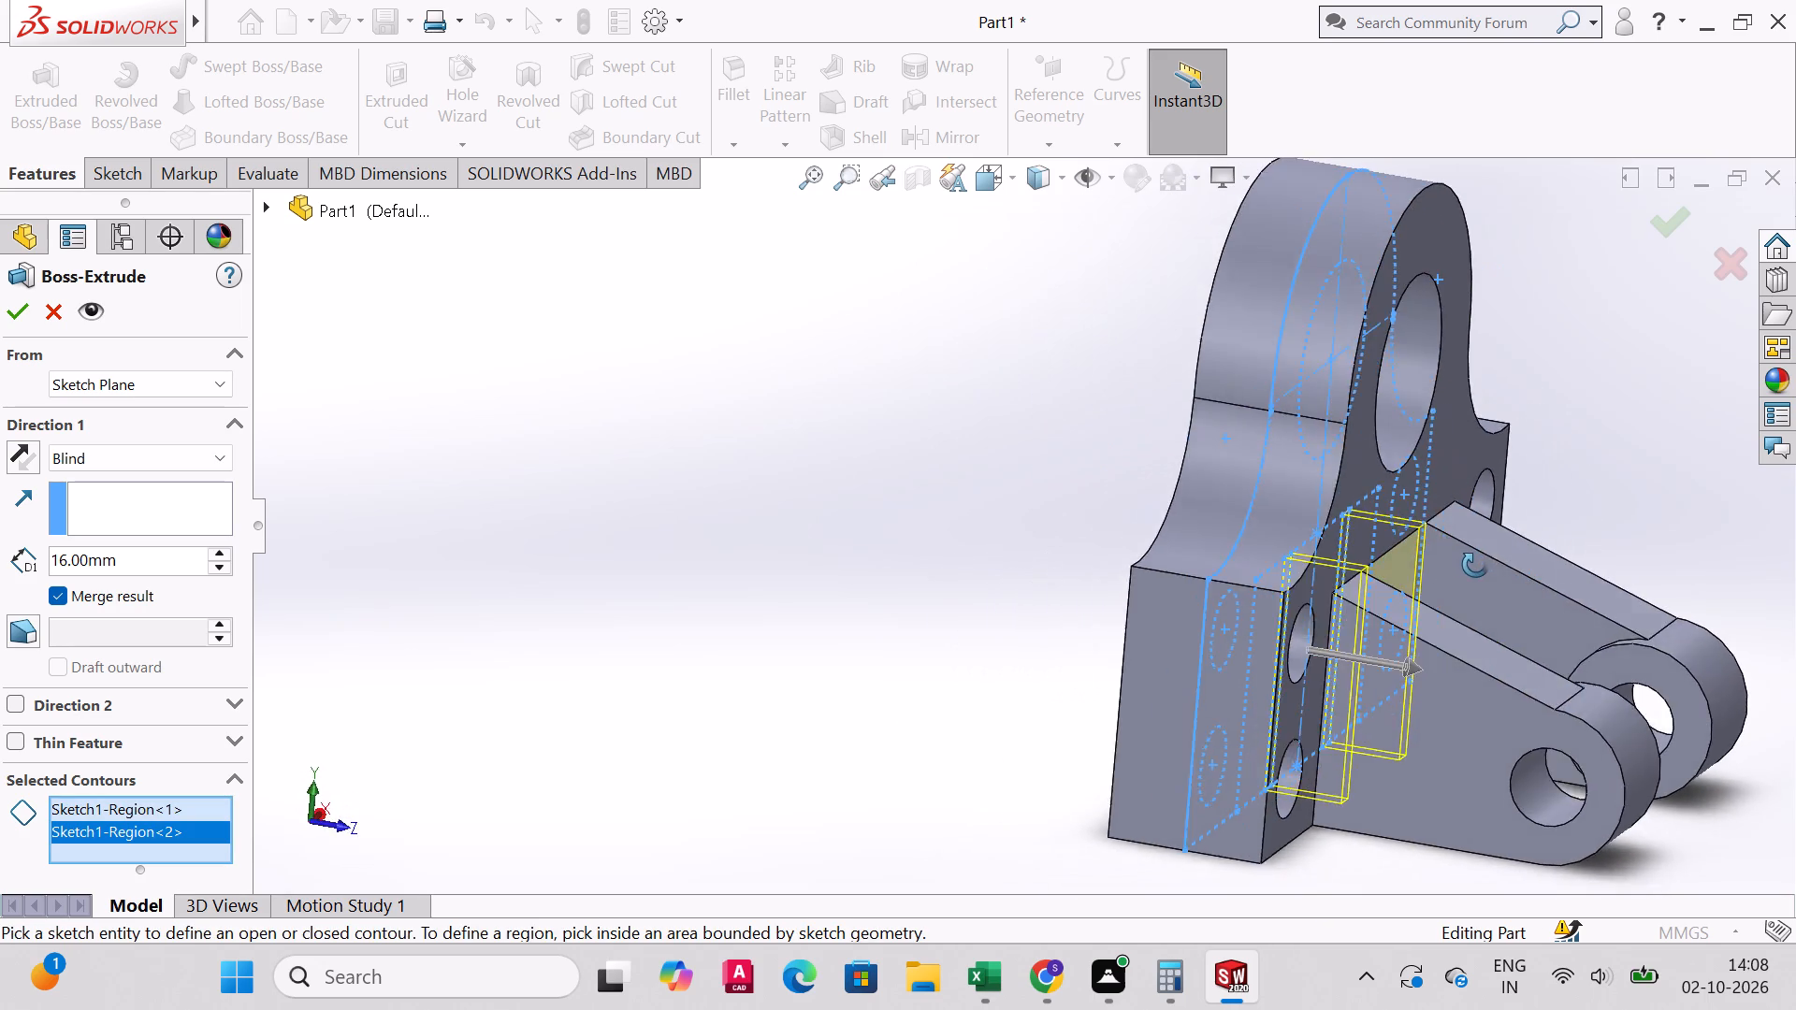
middle_click_drag(1475, 565, 1686, 634)
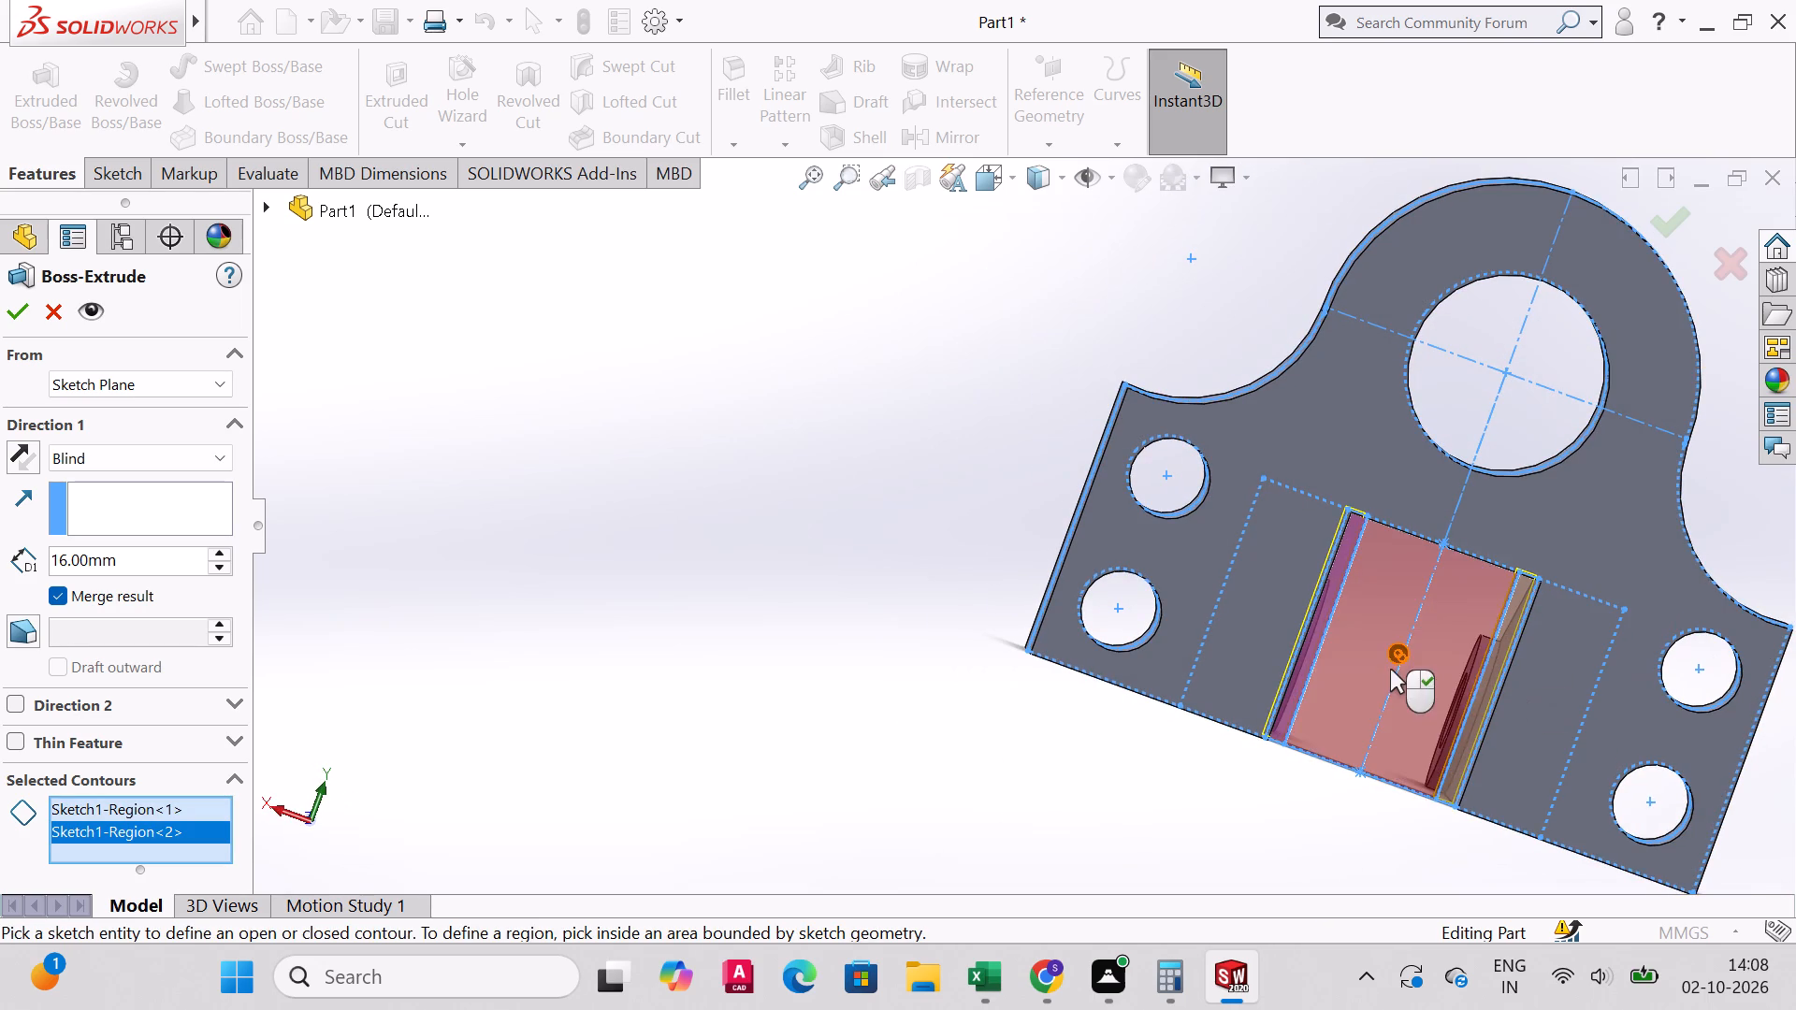
middle_click_drag(1434, 650, 1377, 669)
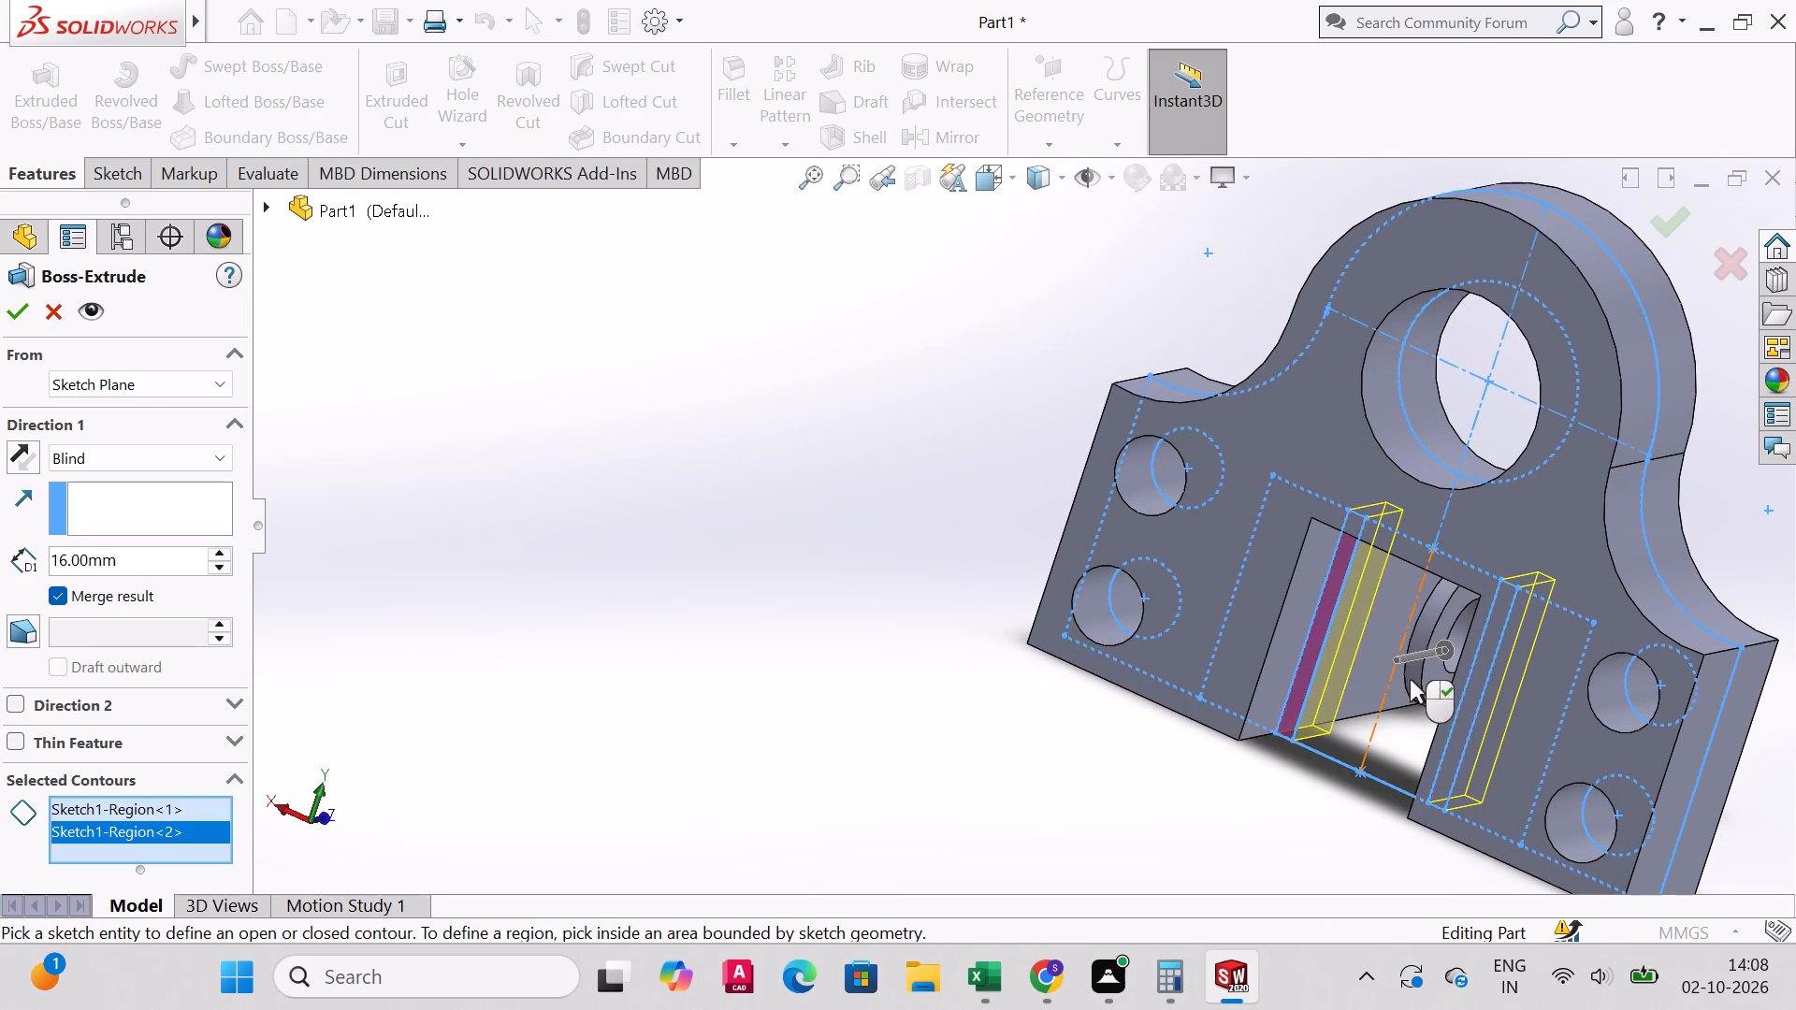
left_click_drag(1439, 648, 1369, 671)
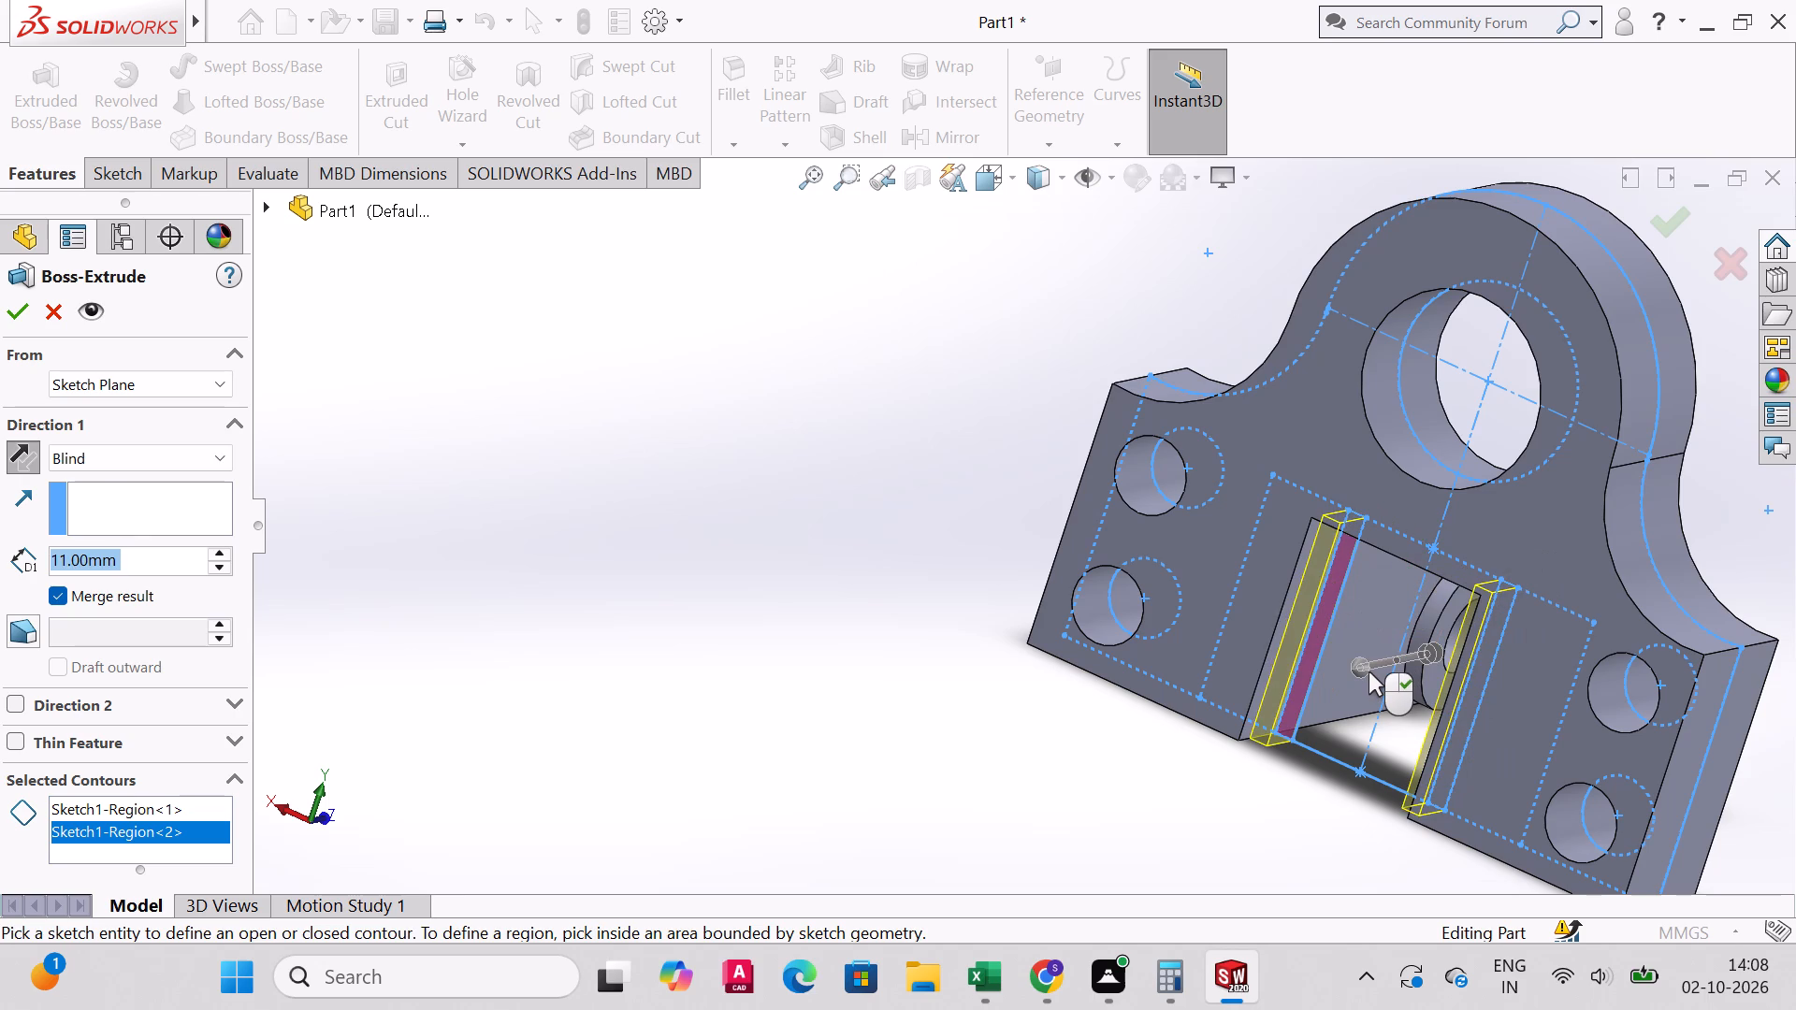
type("32")
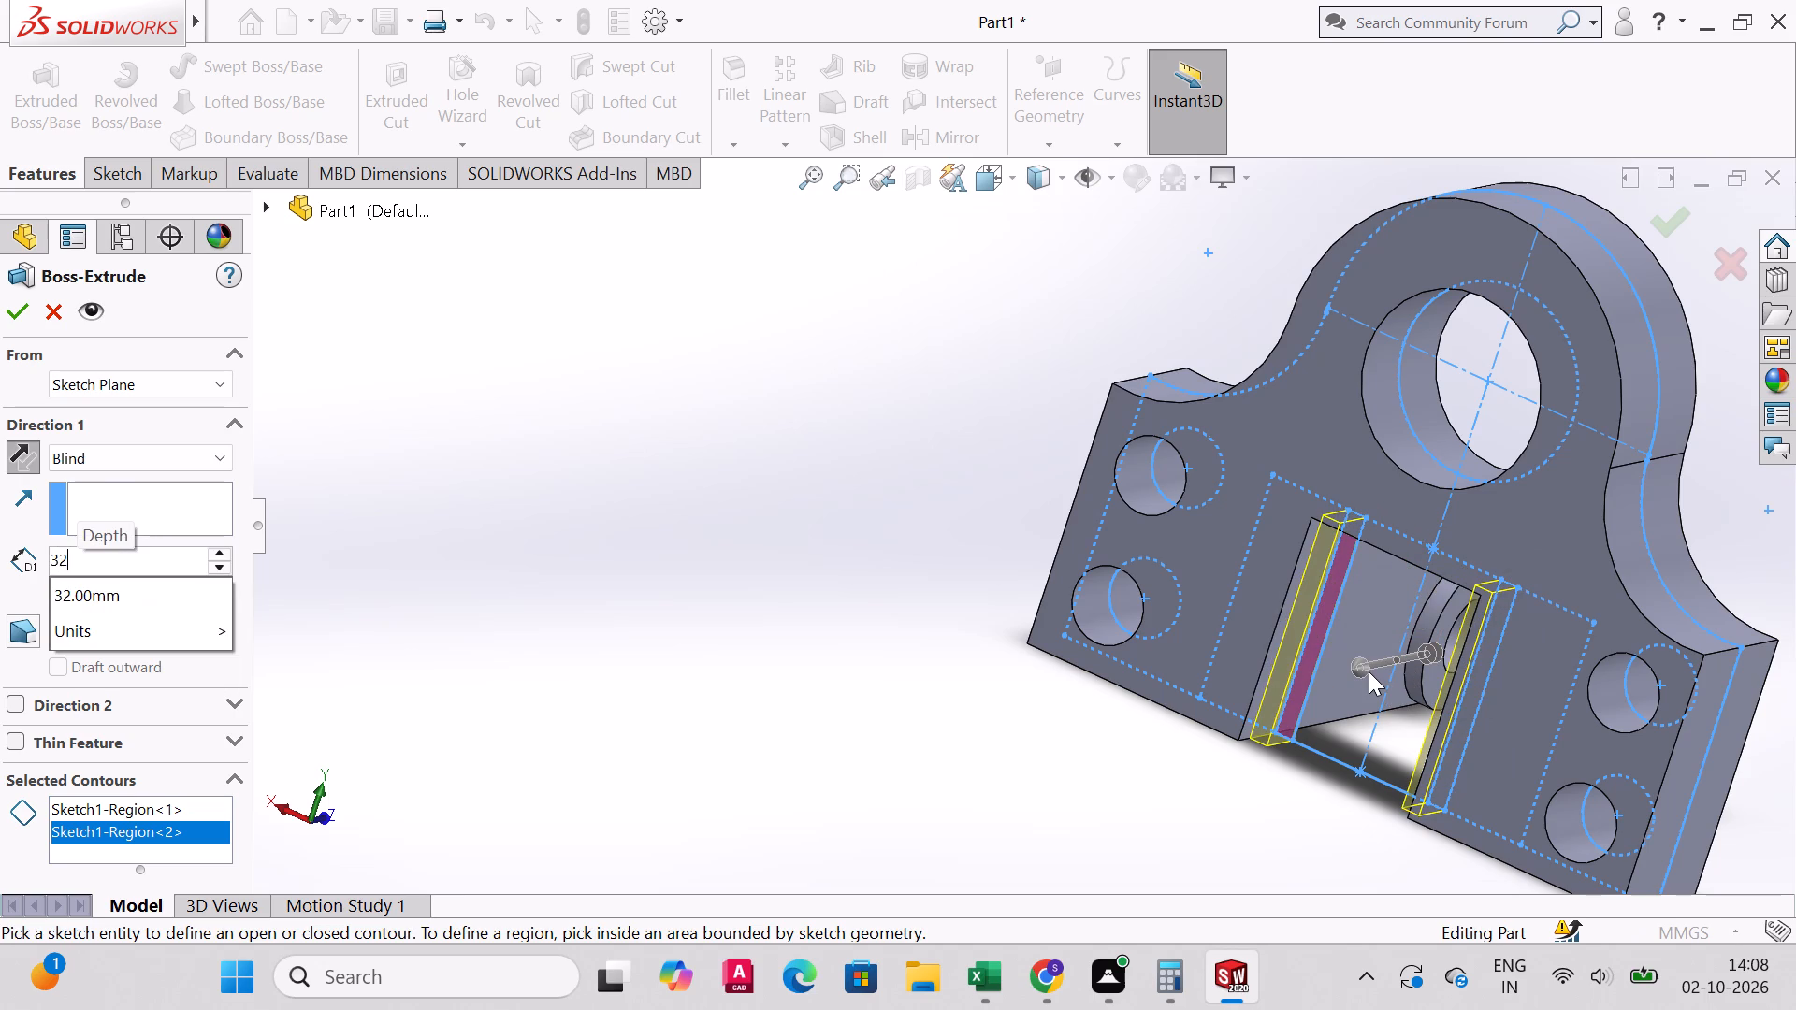
left_click(221, 466)
left_click(155, 604)
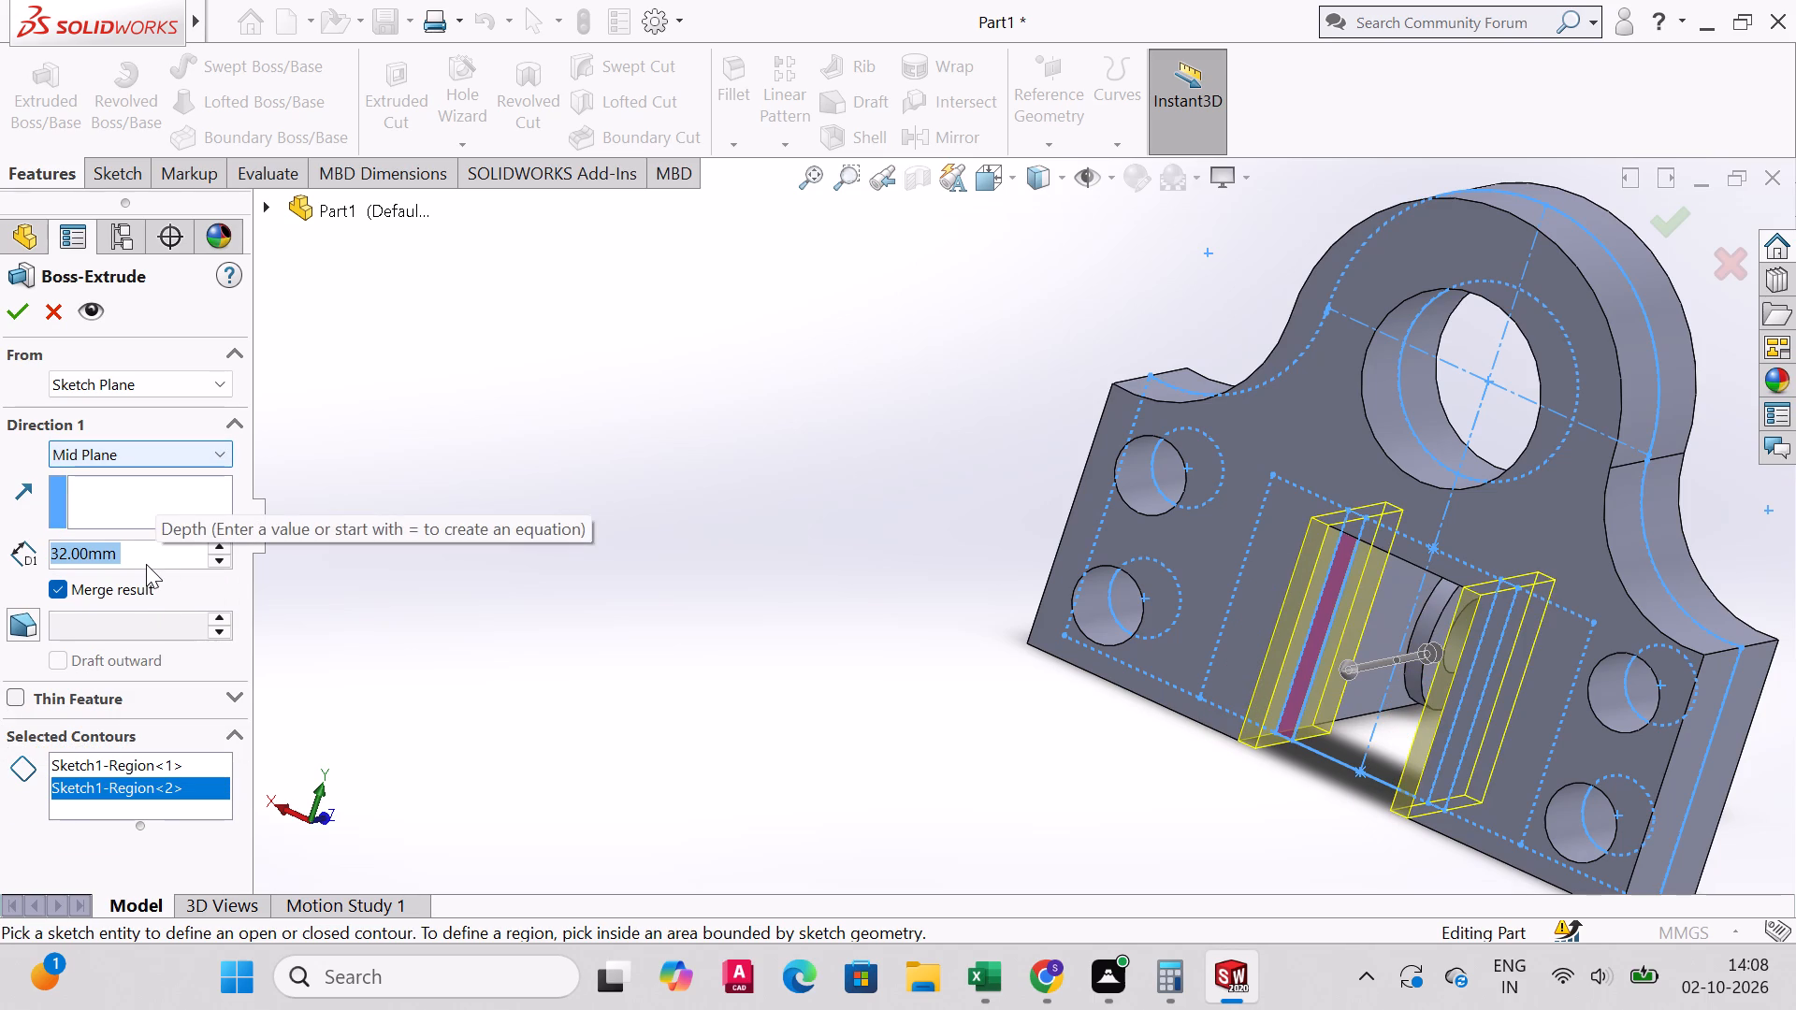
left_click(15, 309)
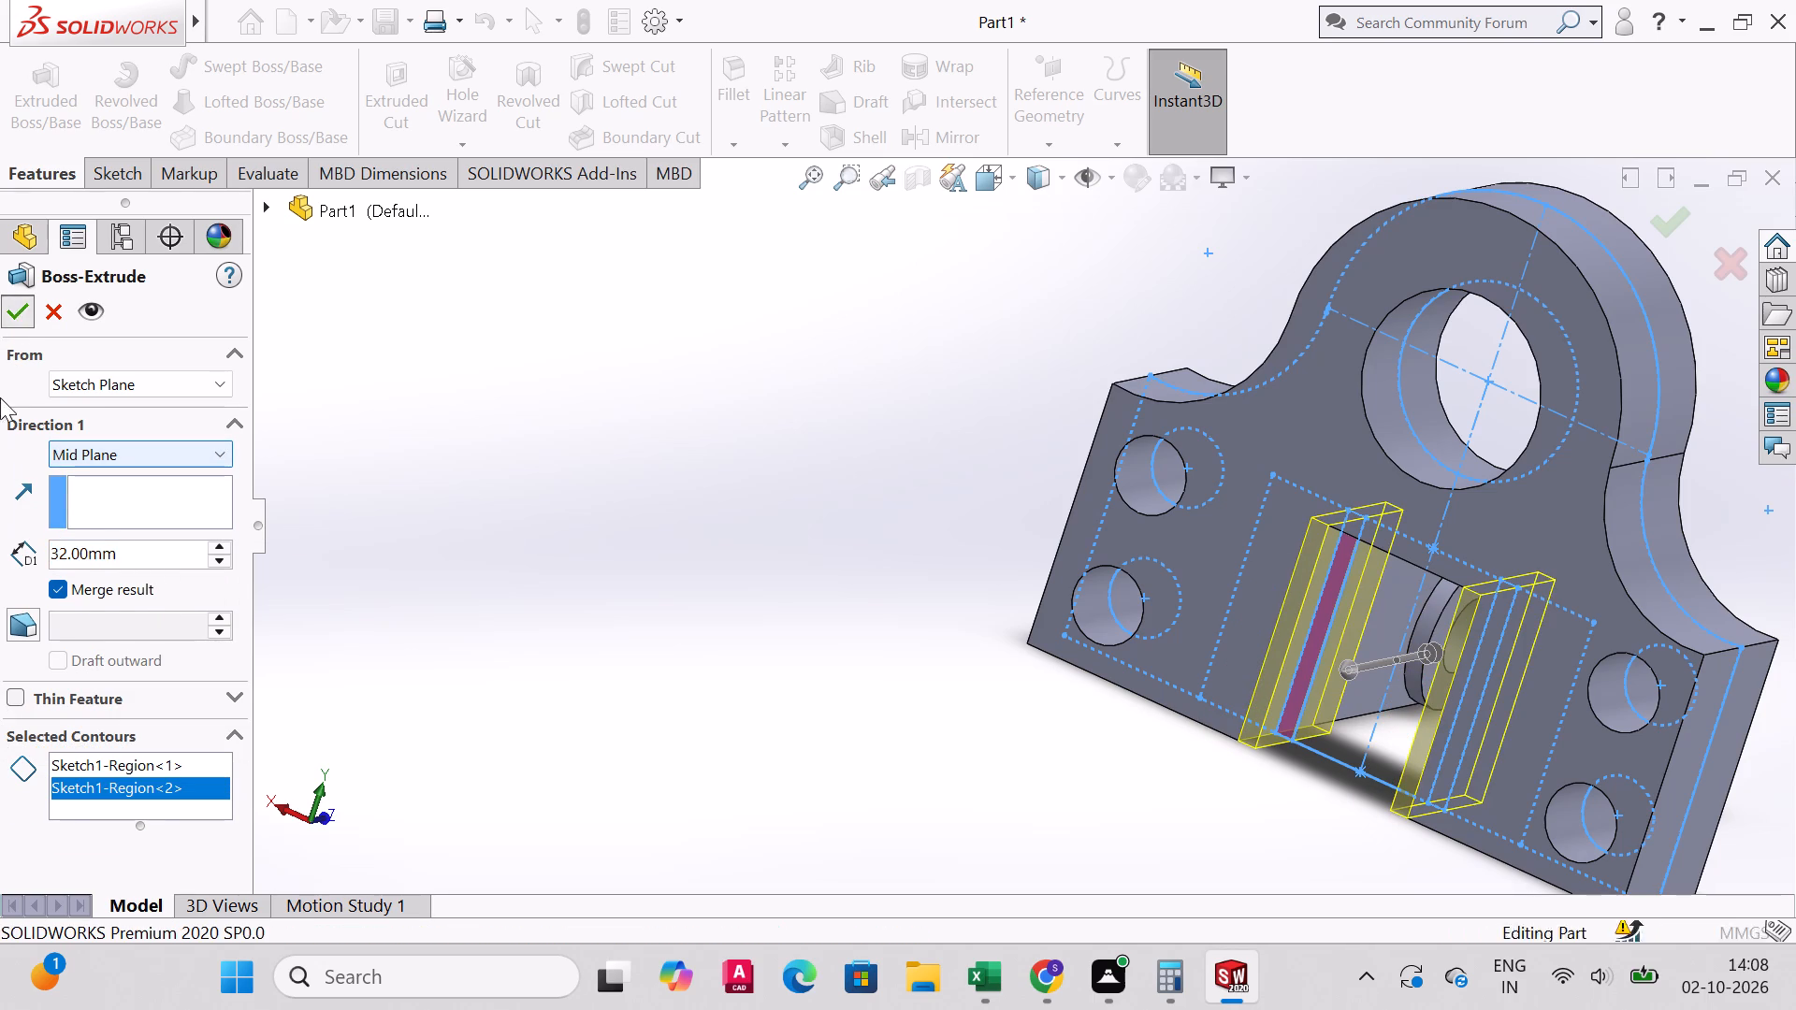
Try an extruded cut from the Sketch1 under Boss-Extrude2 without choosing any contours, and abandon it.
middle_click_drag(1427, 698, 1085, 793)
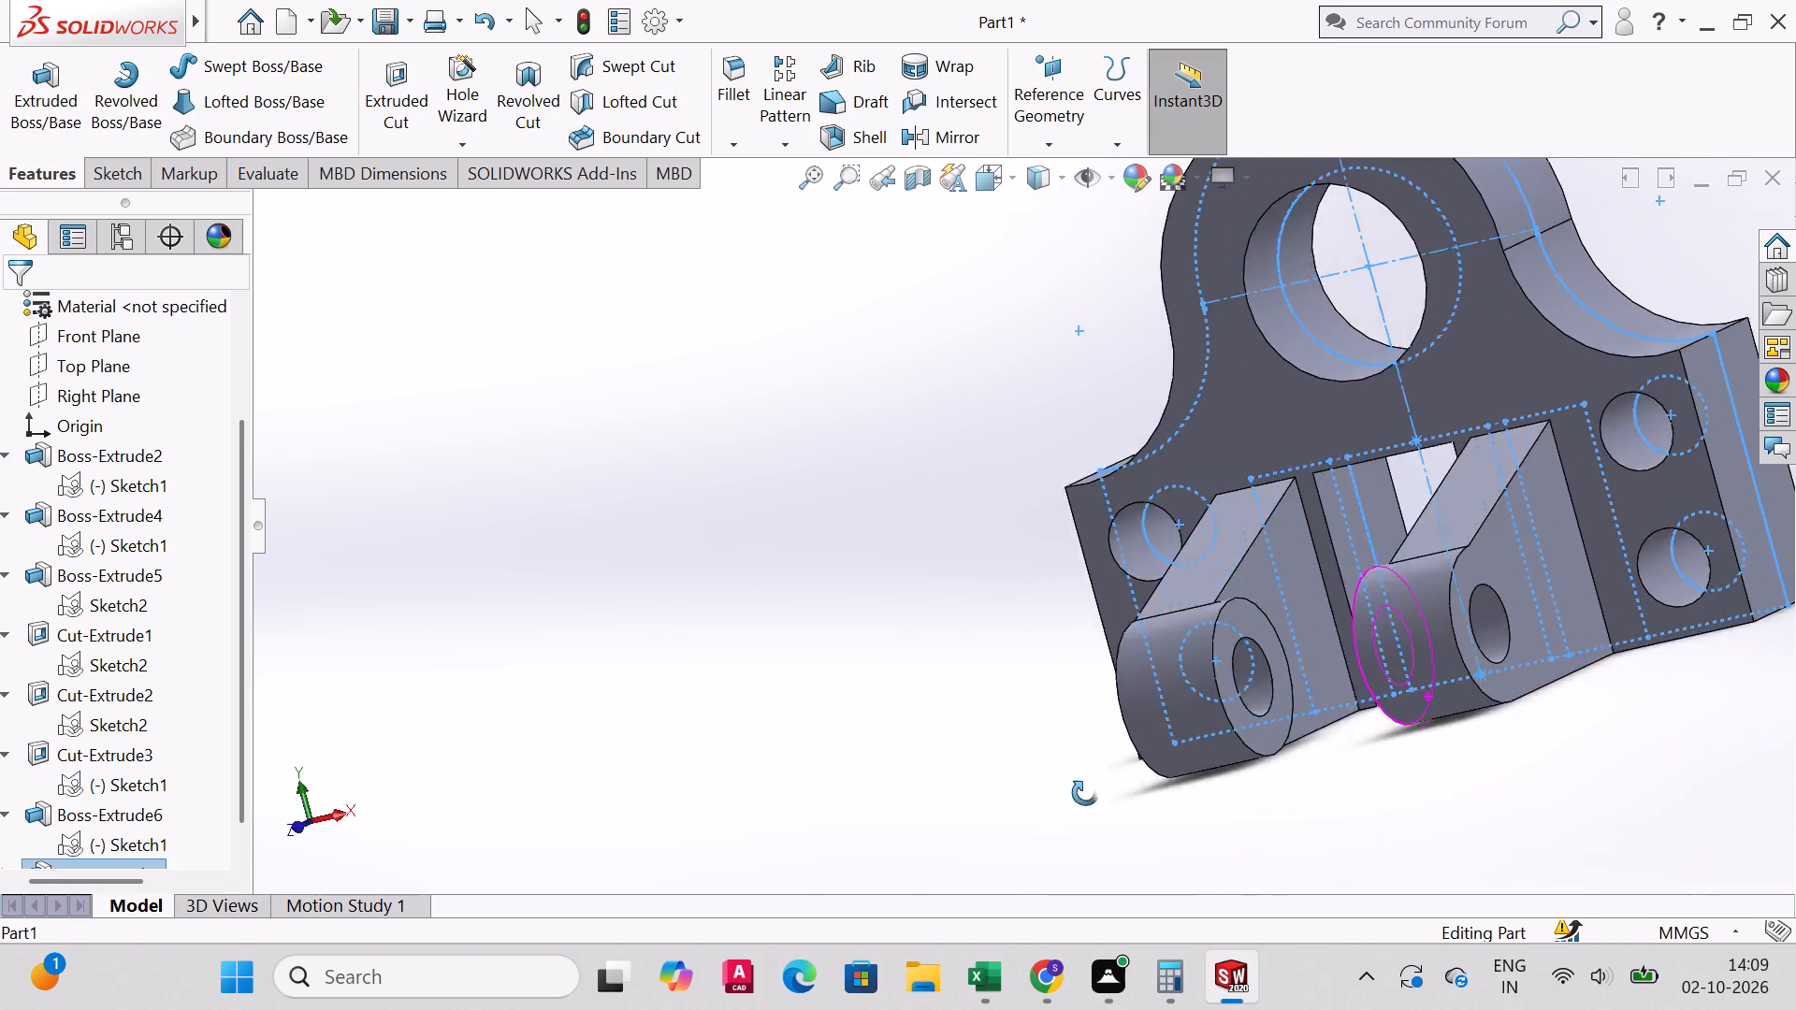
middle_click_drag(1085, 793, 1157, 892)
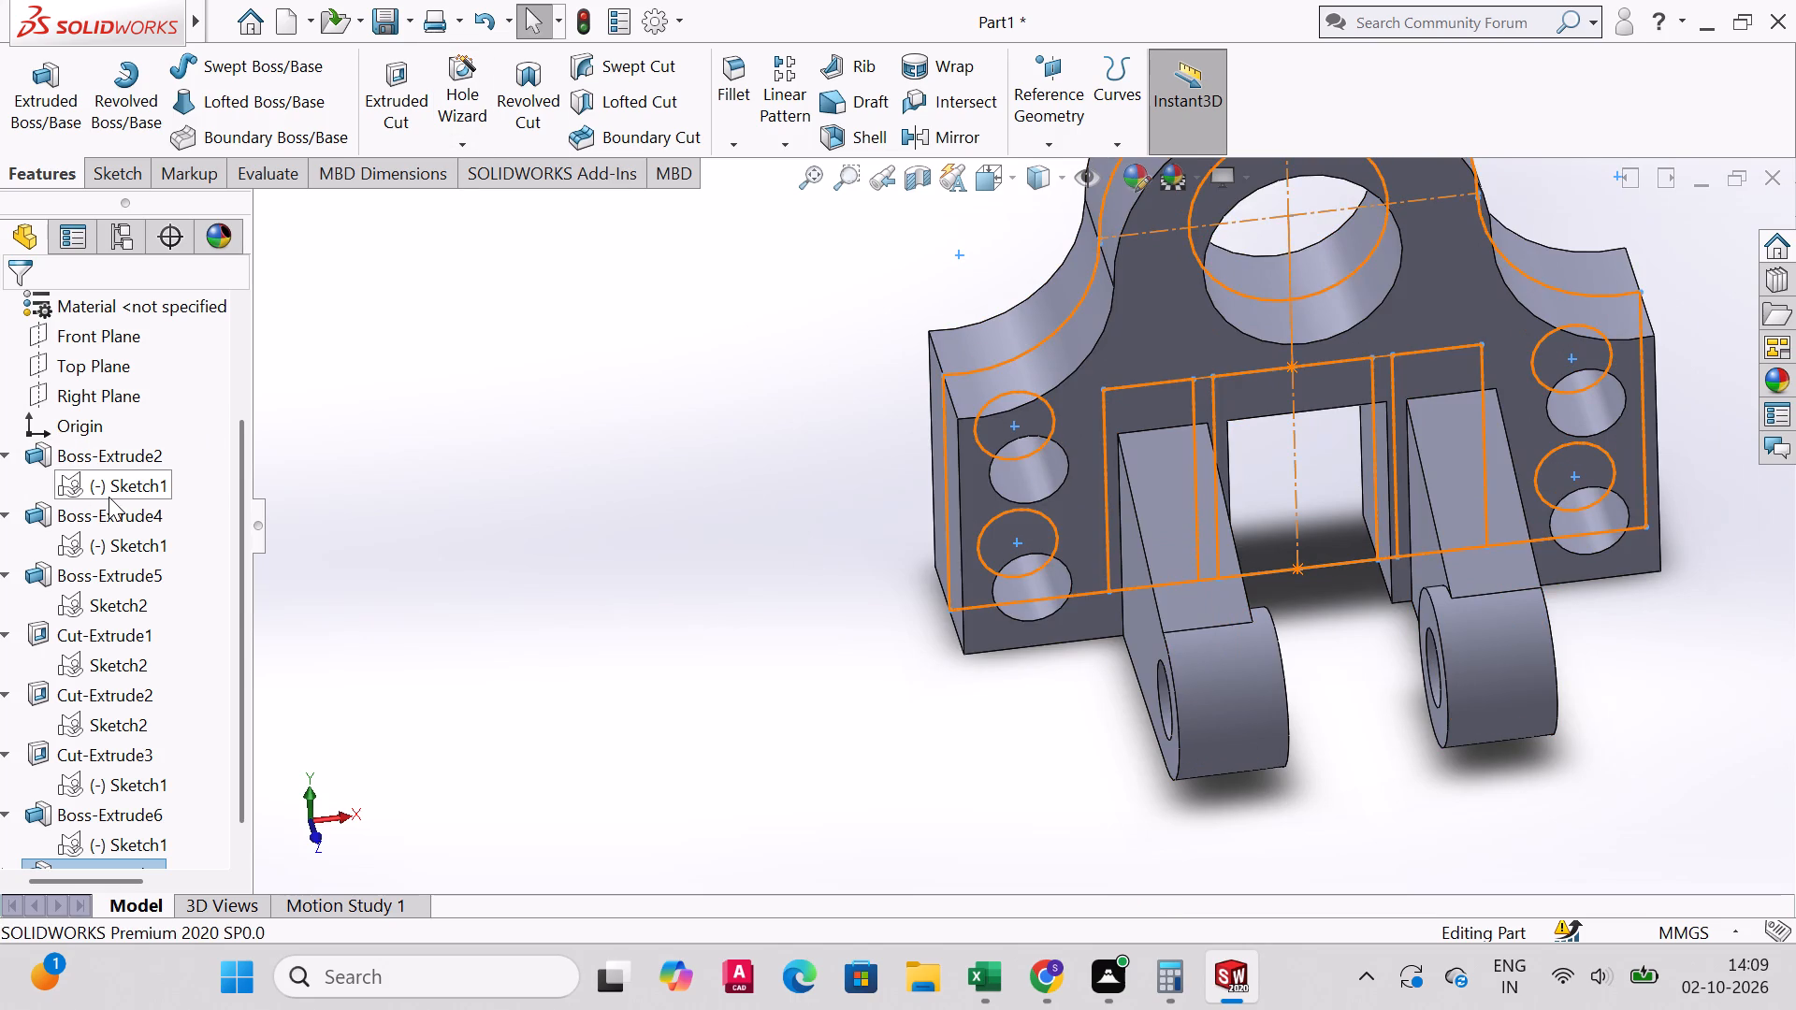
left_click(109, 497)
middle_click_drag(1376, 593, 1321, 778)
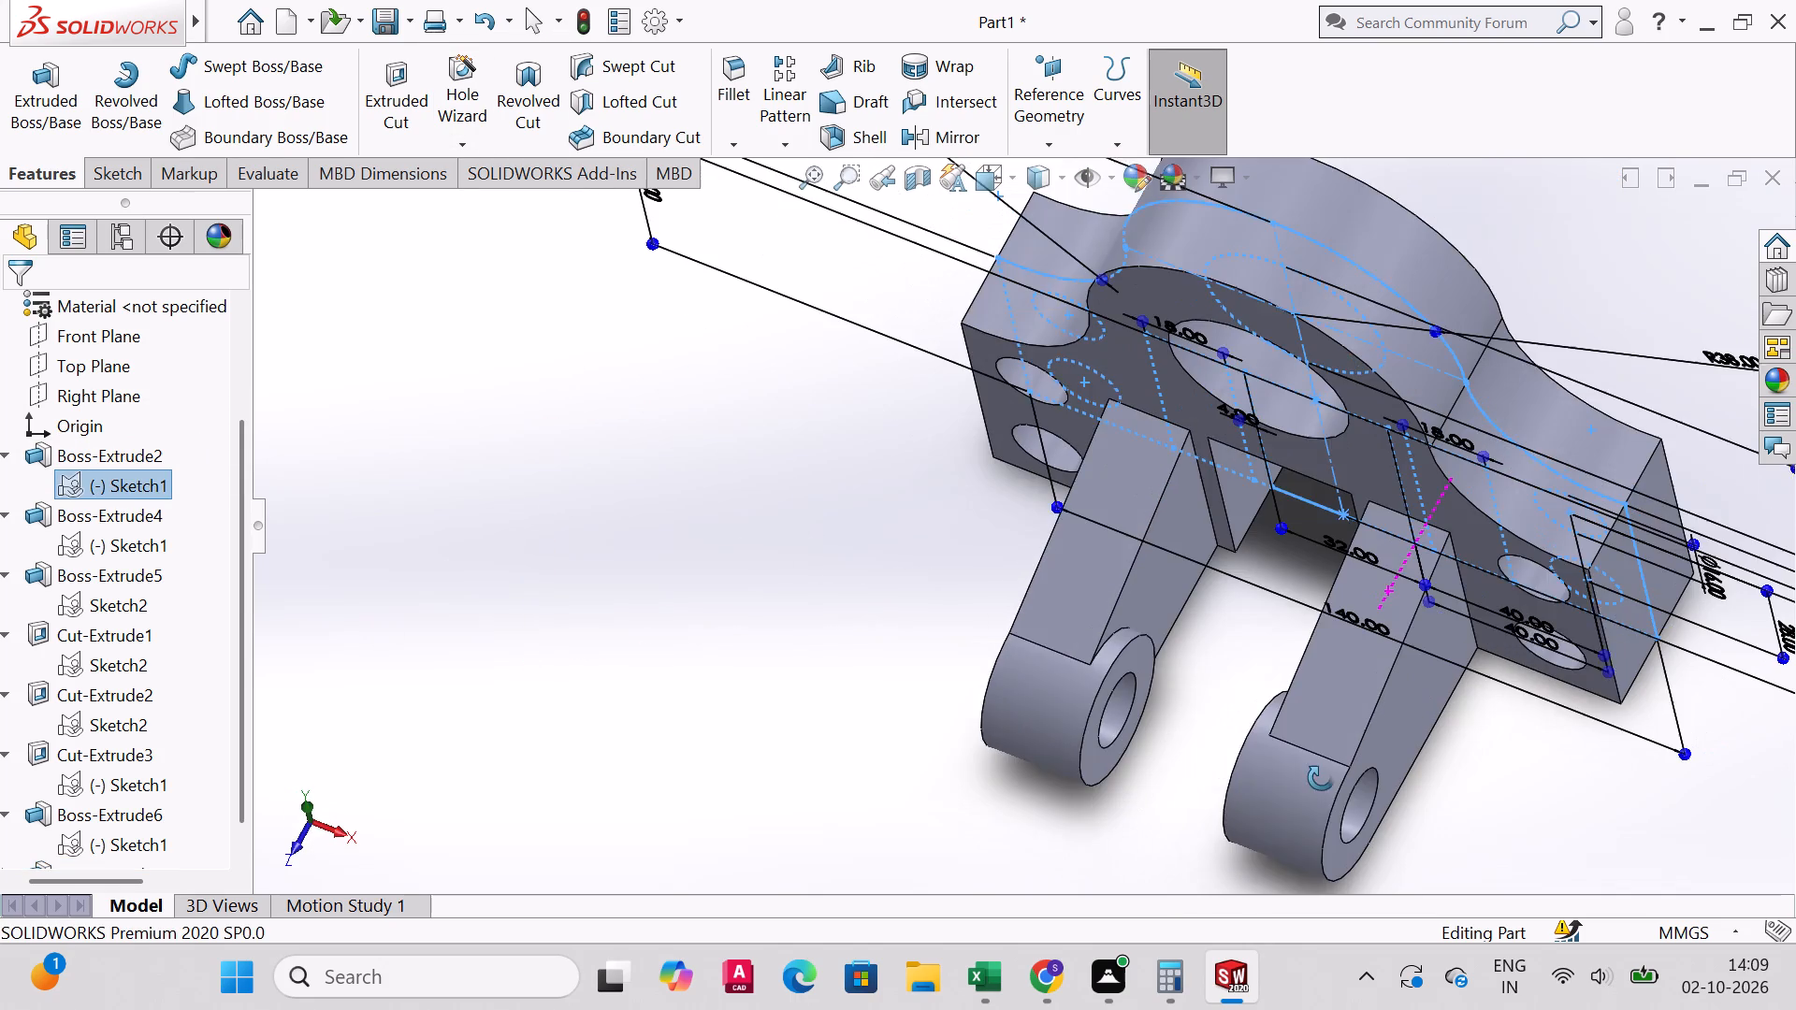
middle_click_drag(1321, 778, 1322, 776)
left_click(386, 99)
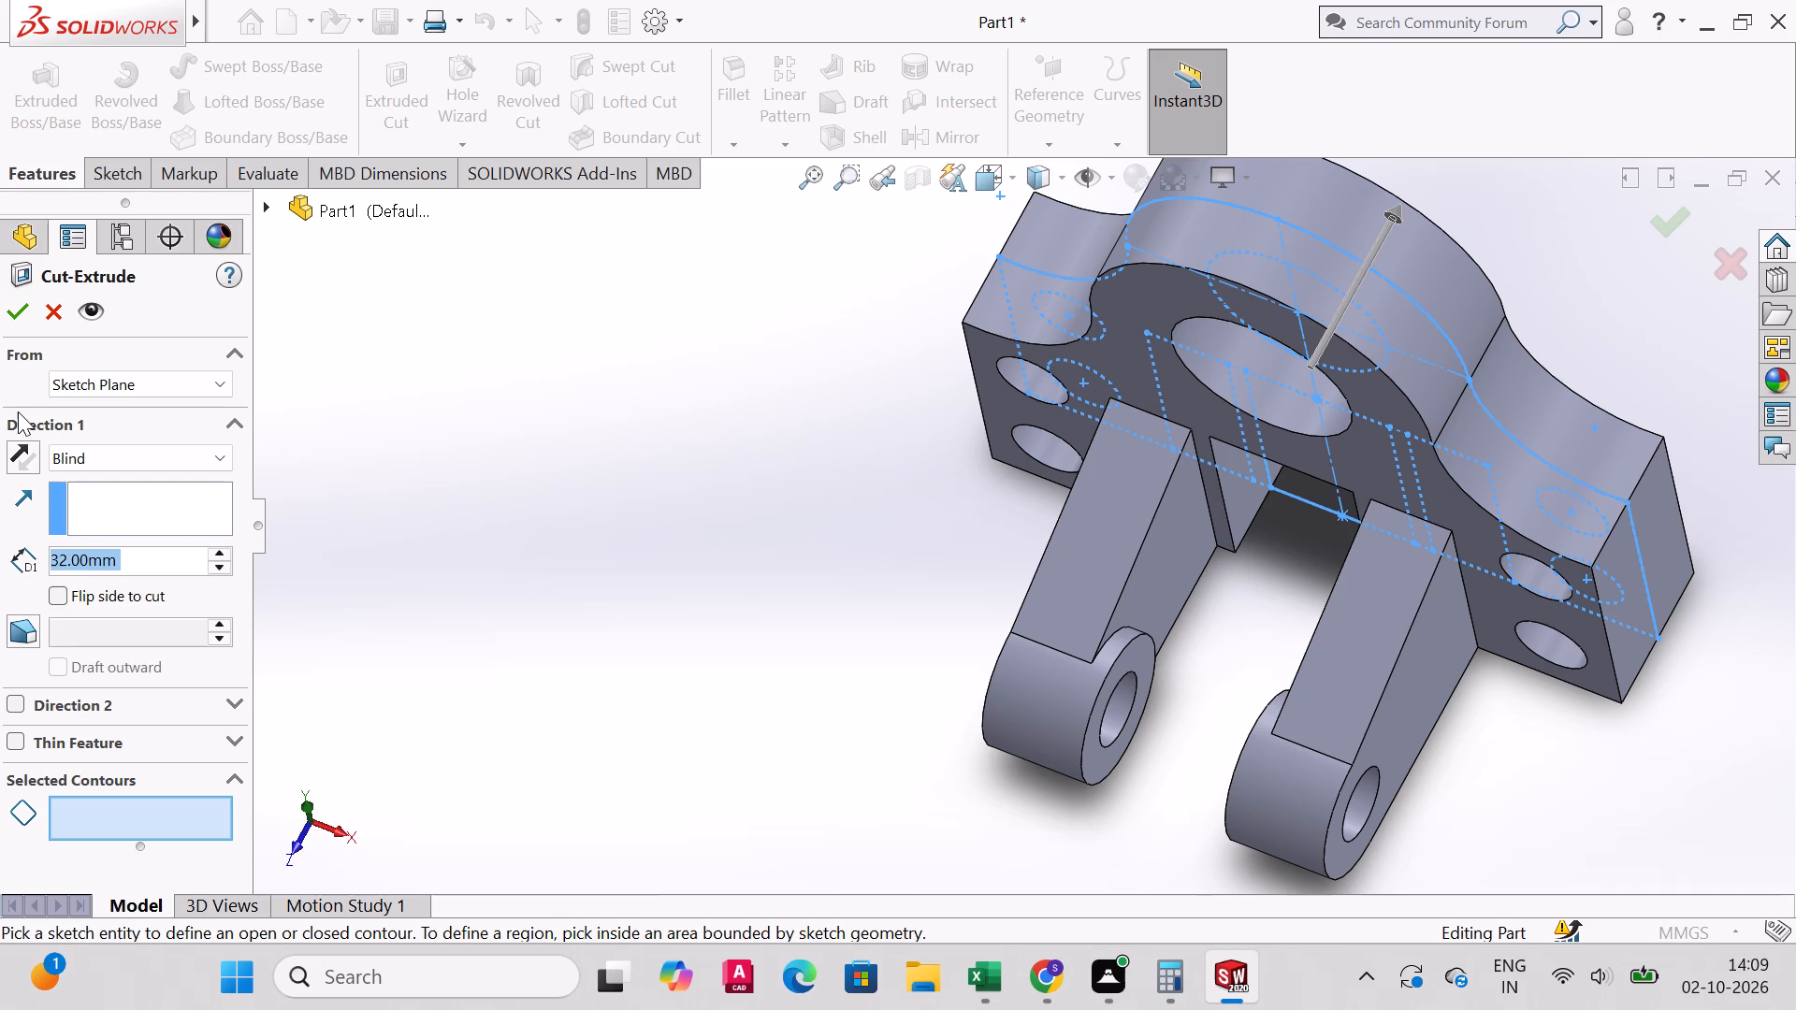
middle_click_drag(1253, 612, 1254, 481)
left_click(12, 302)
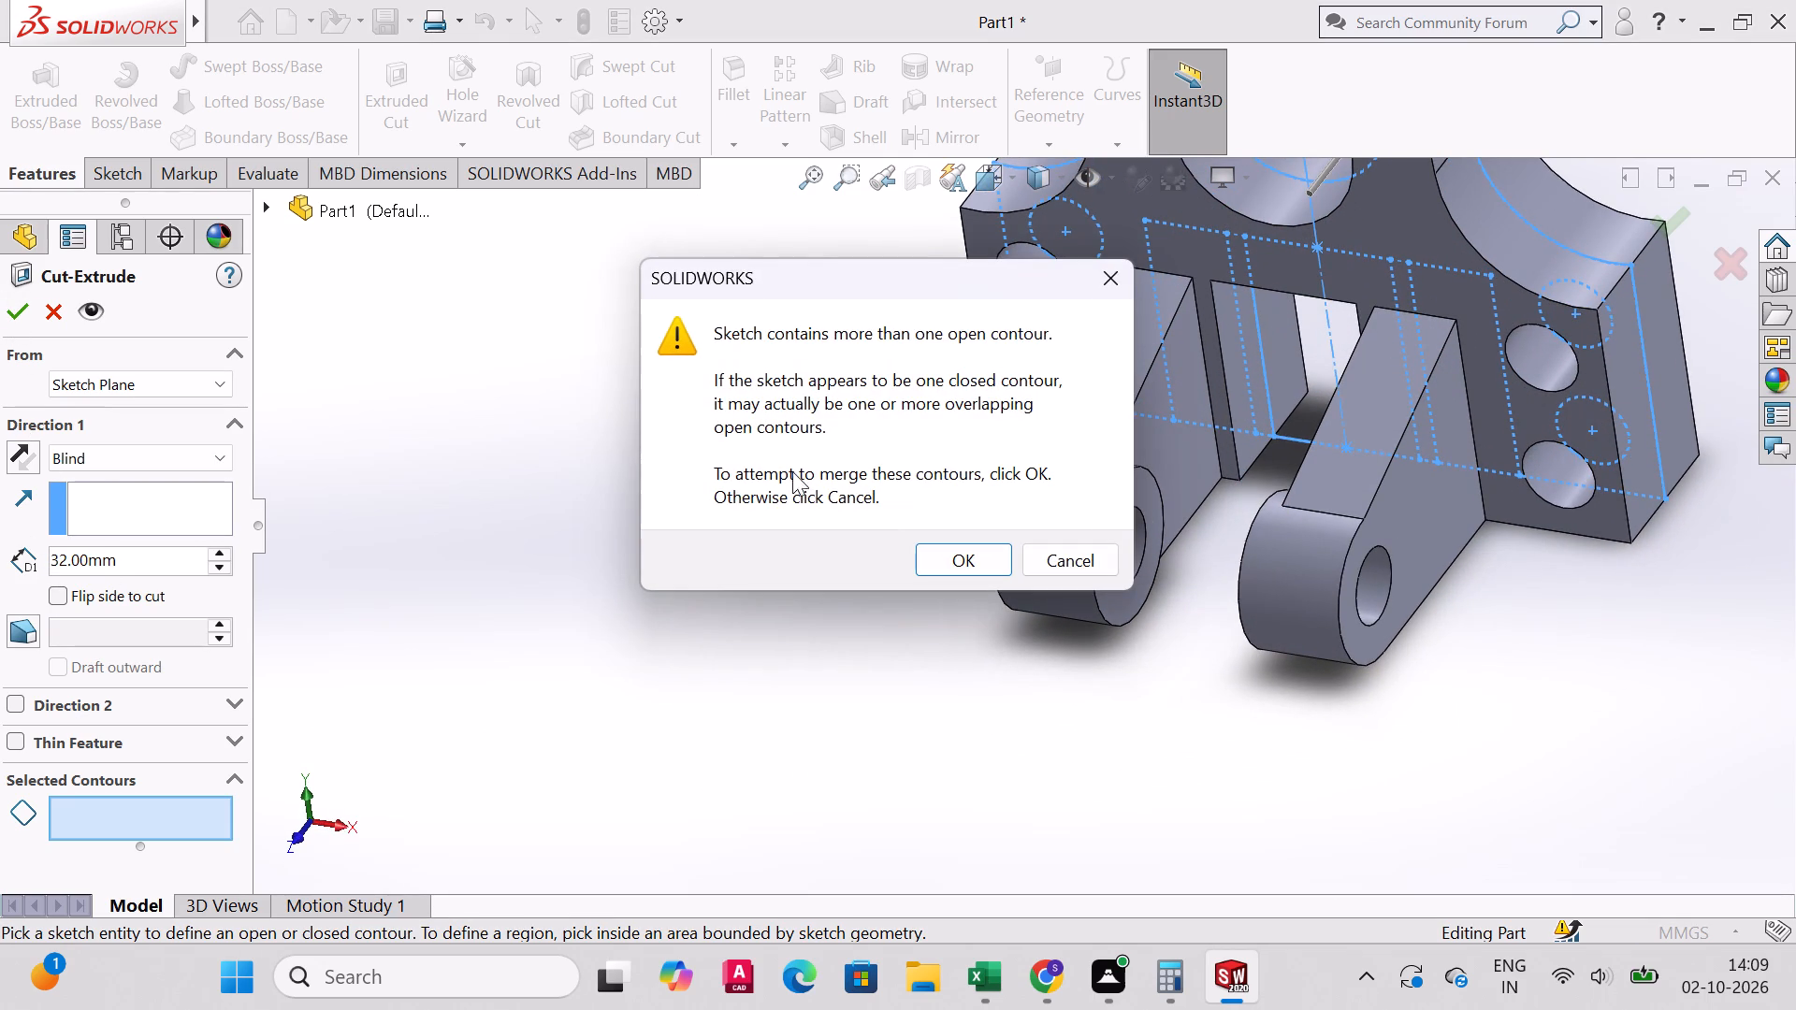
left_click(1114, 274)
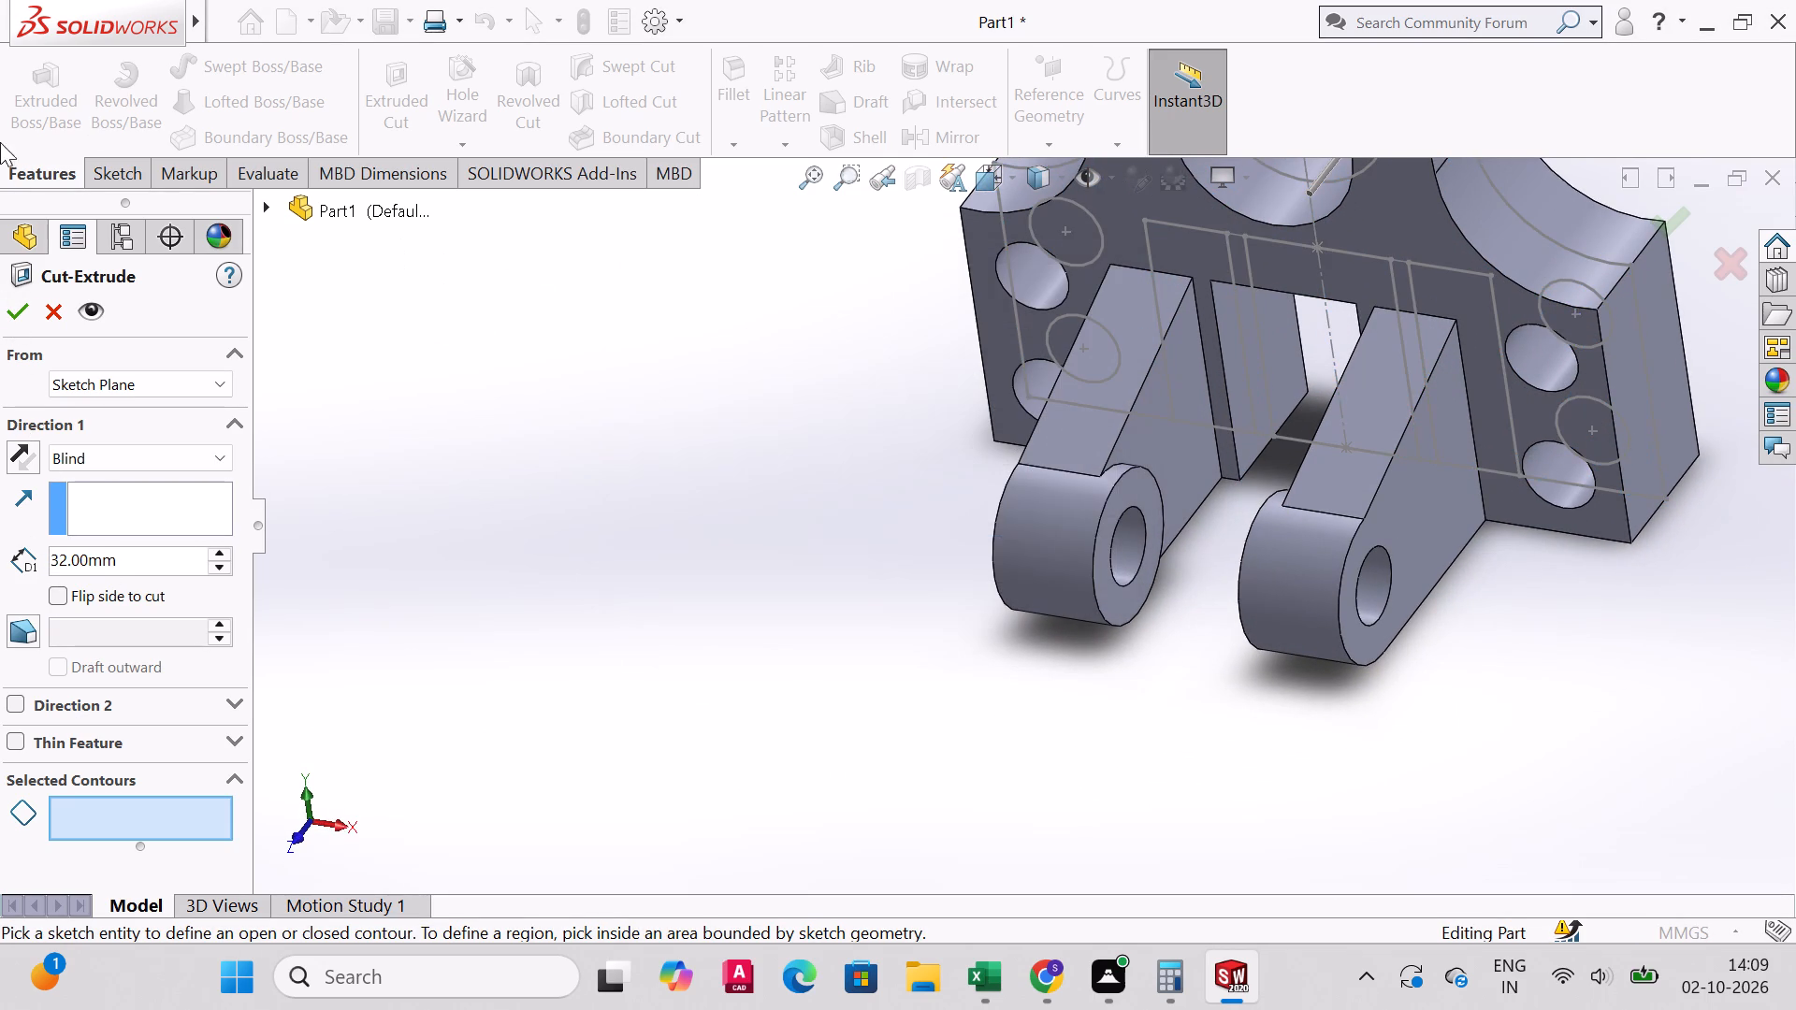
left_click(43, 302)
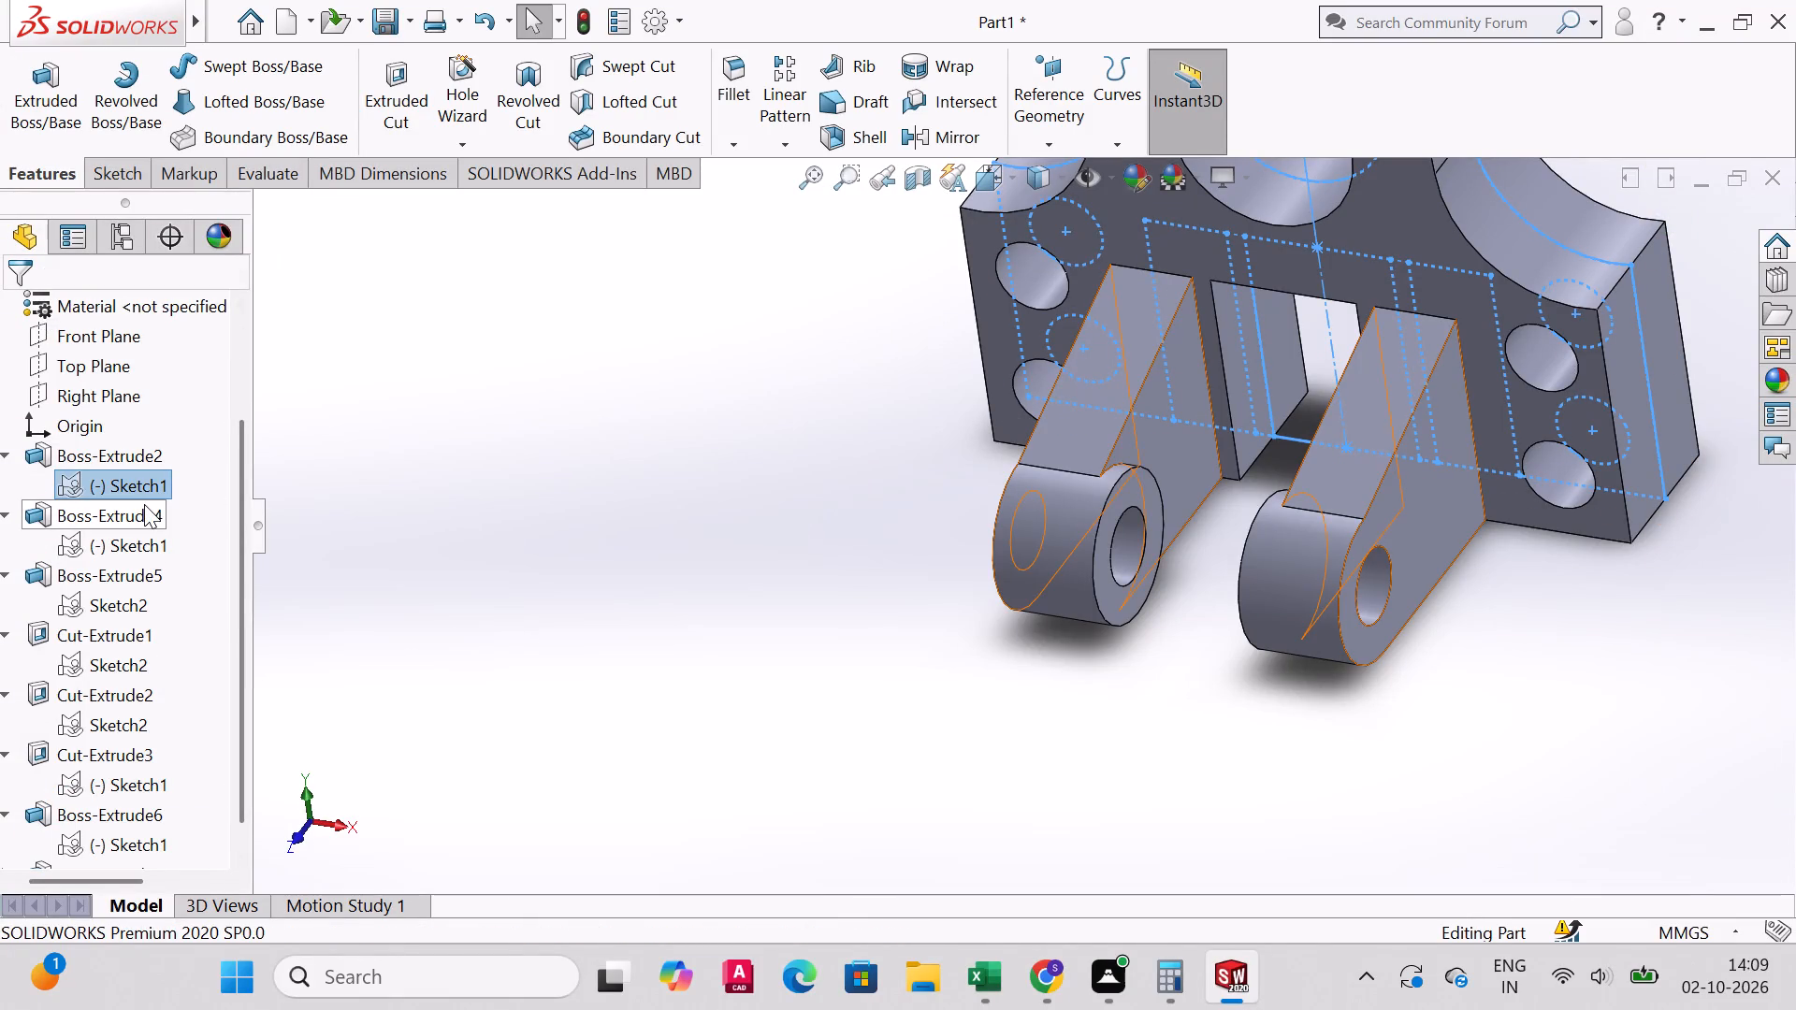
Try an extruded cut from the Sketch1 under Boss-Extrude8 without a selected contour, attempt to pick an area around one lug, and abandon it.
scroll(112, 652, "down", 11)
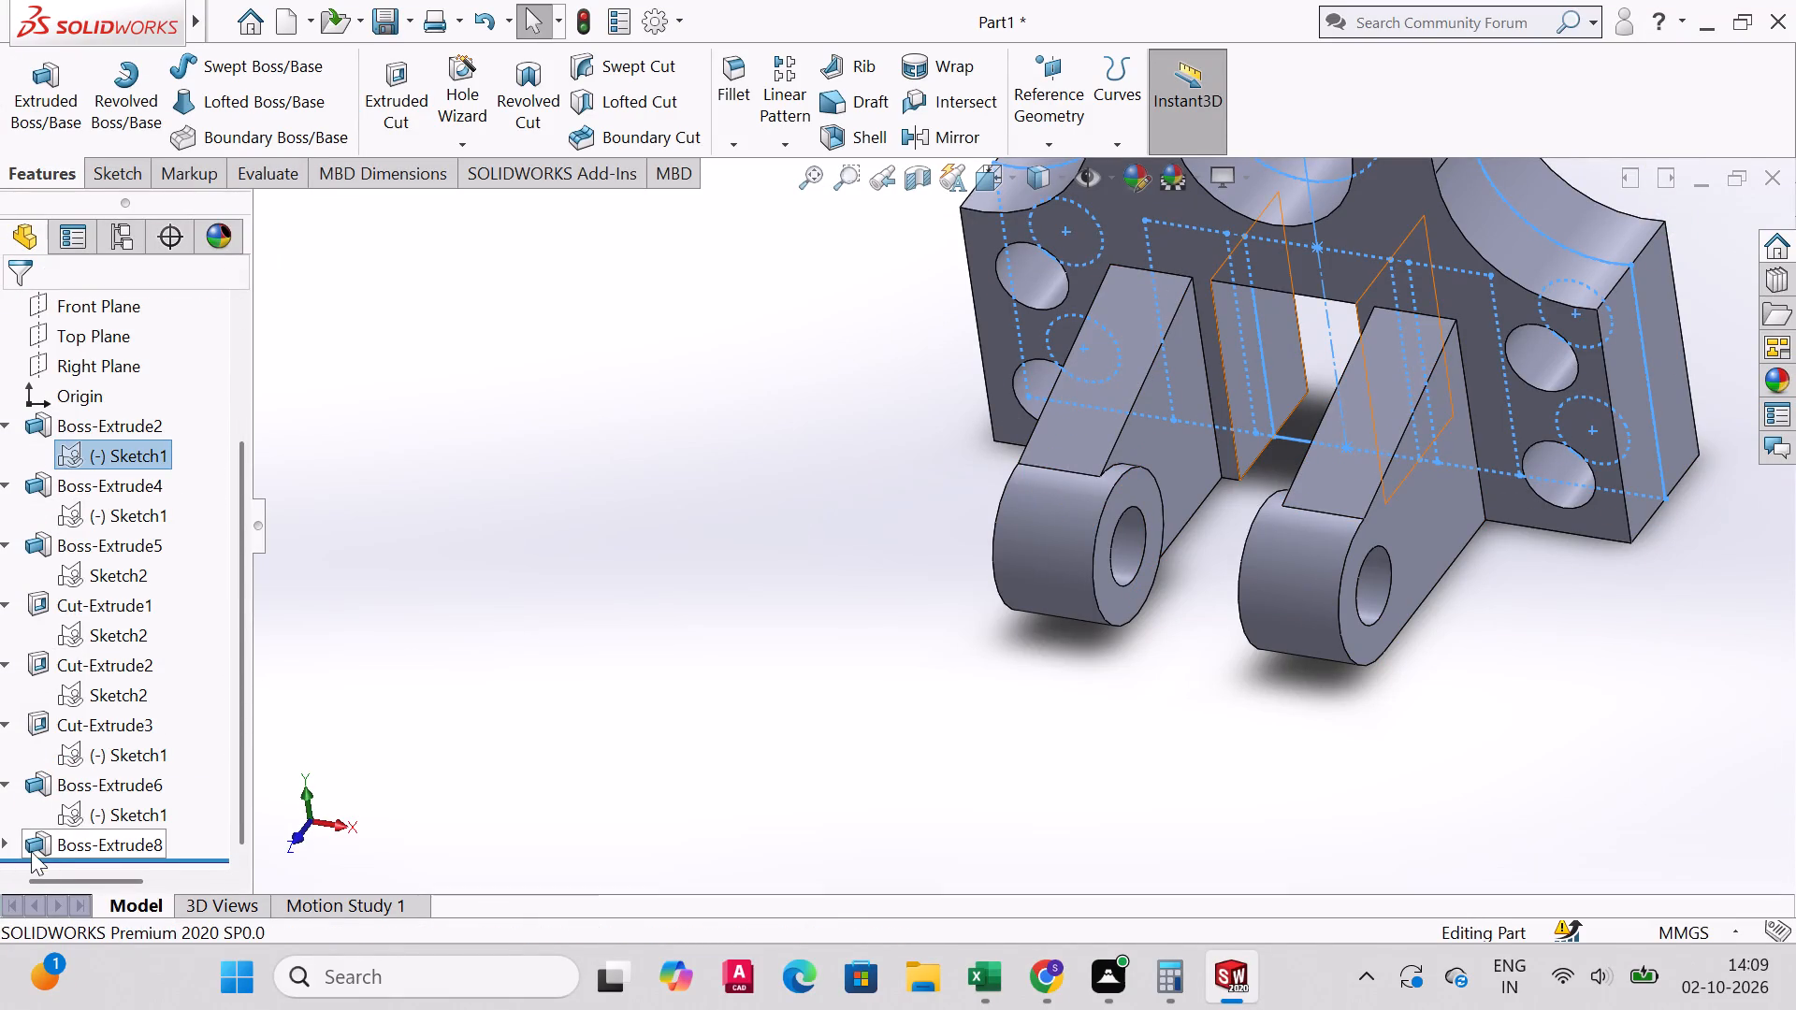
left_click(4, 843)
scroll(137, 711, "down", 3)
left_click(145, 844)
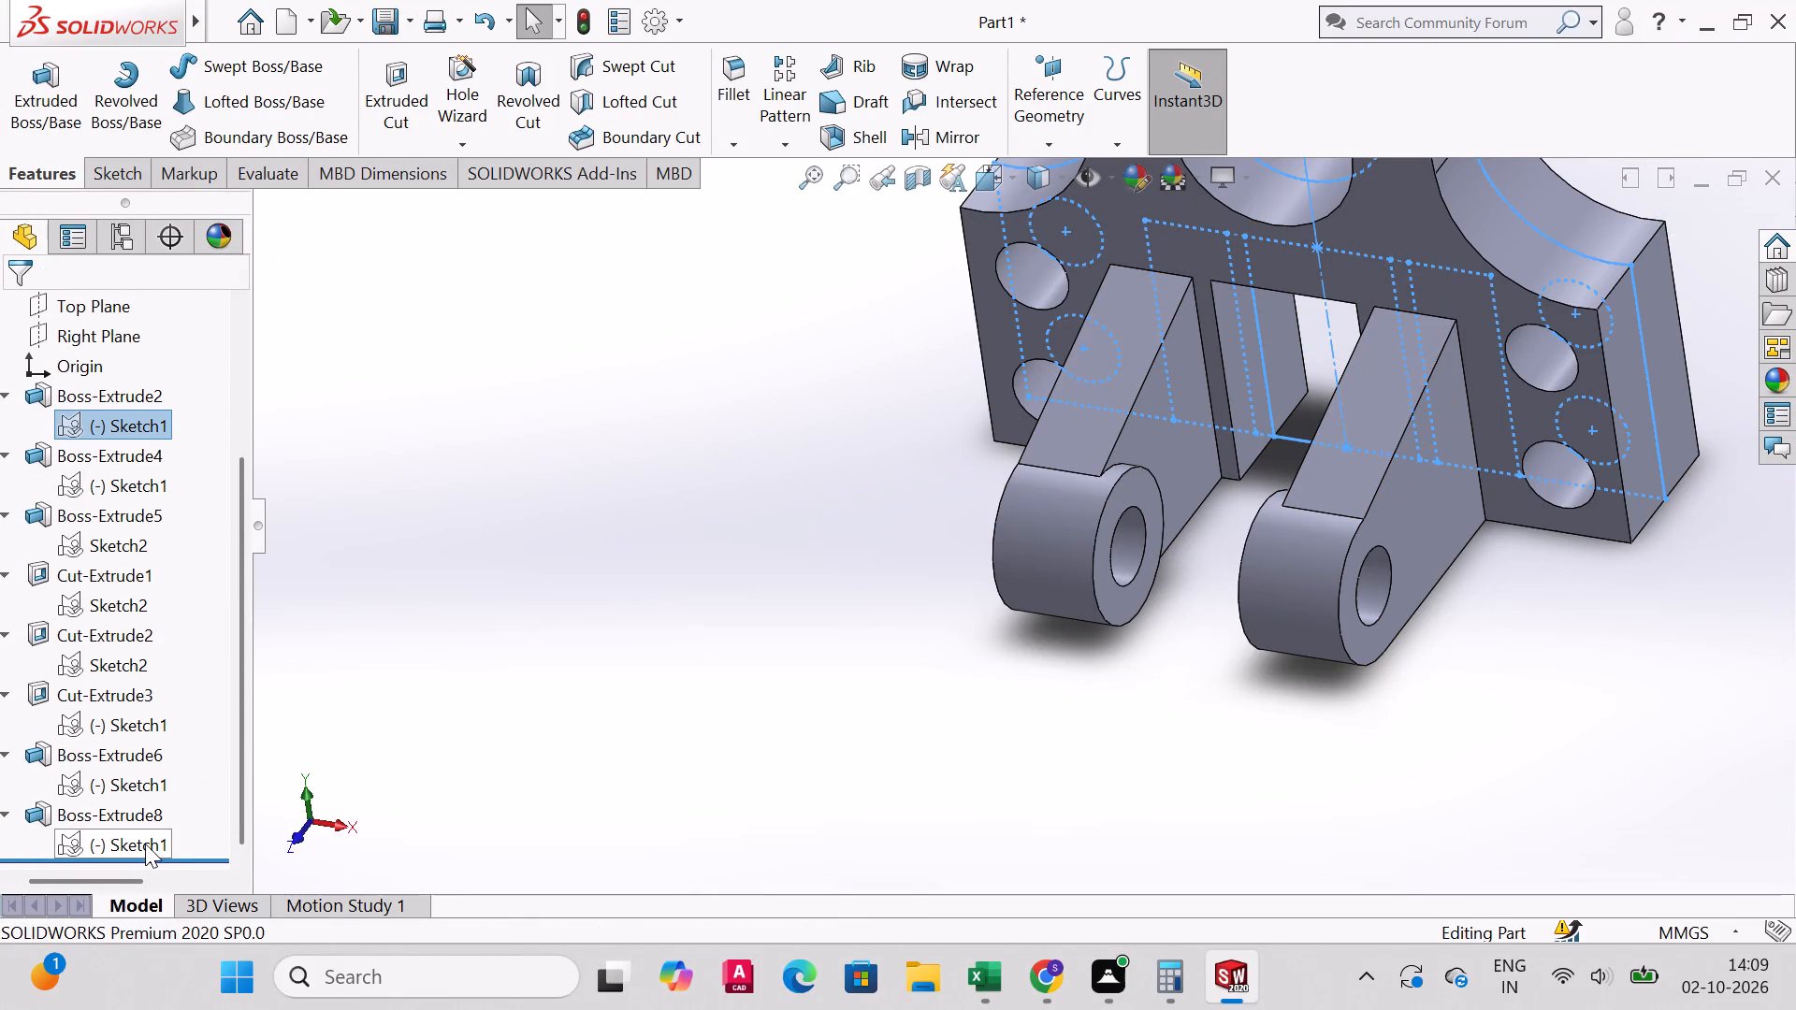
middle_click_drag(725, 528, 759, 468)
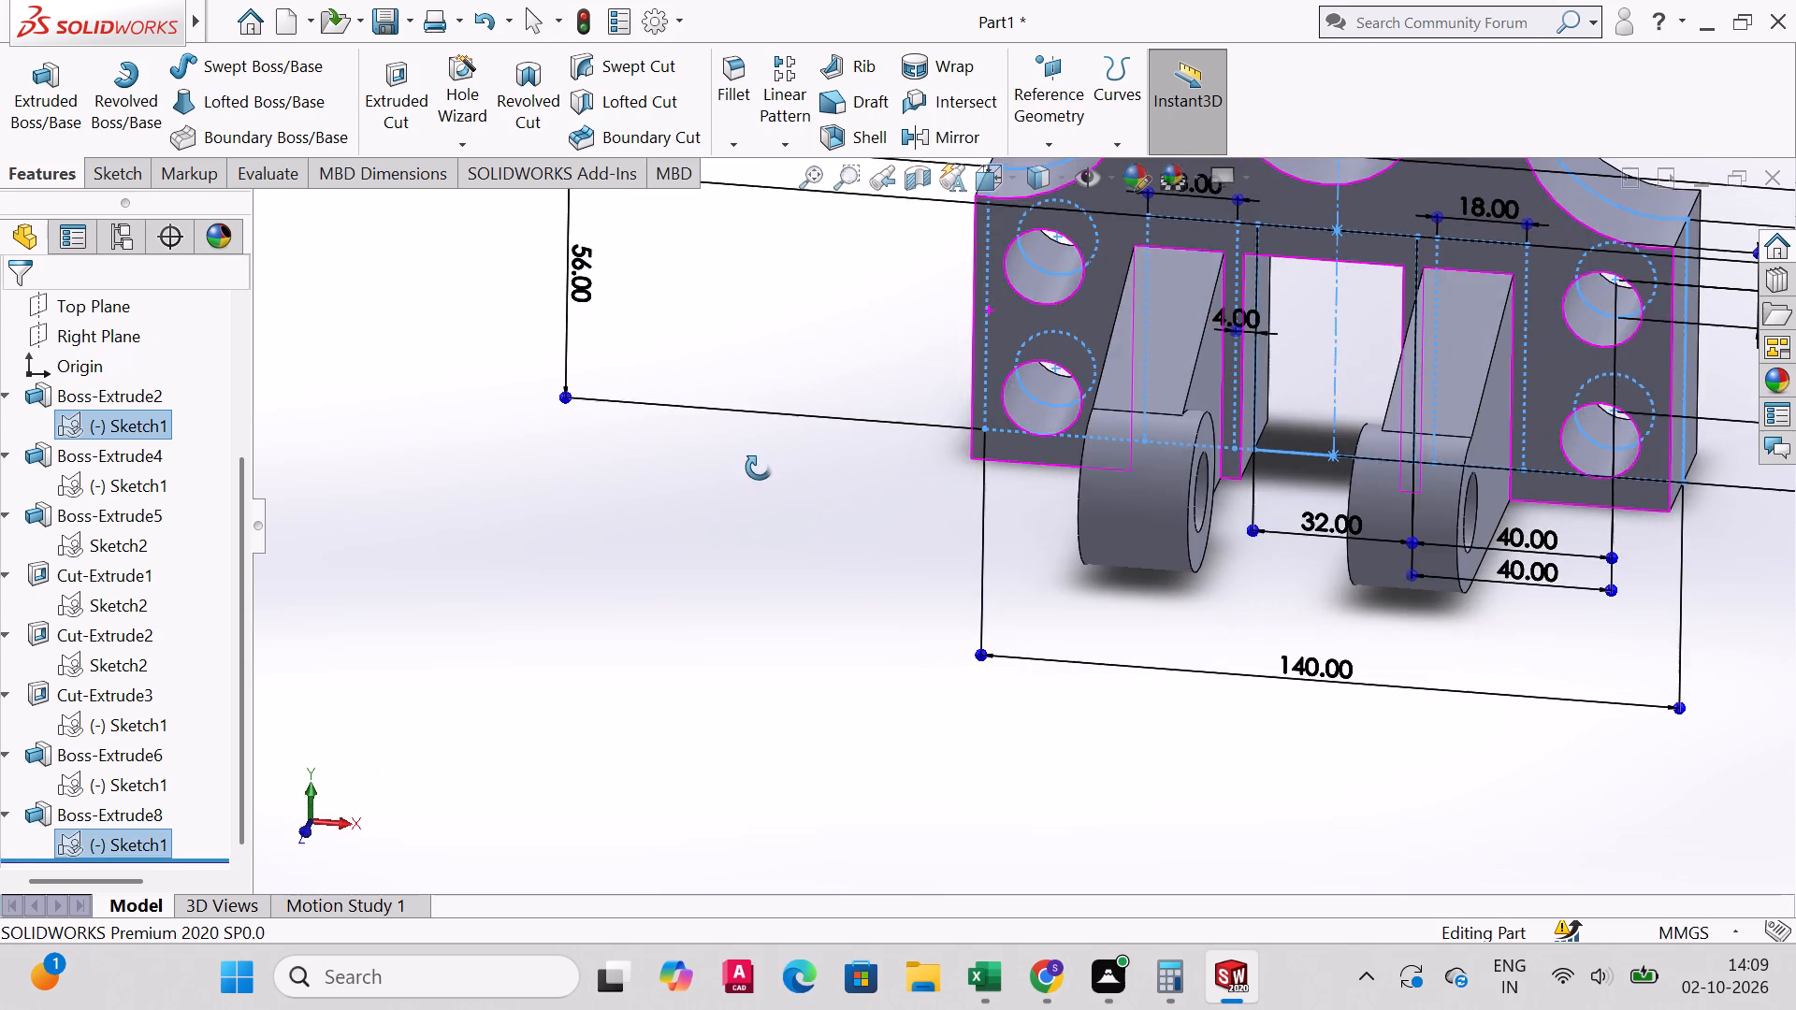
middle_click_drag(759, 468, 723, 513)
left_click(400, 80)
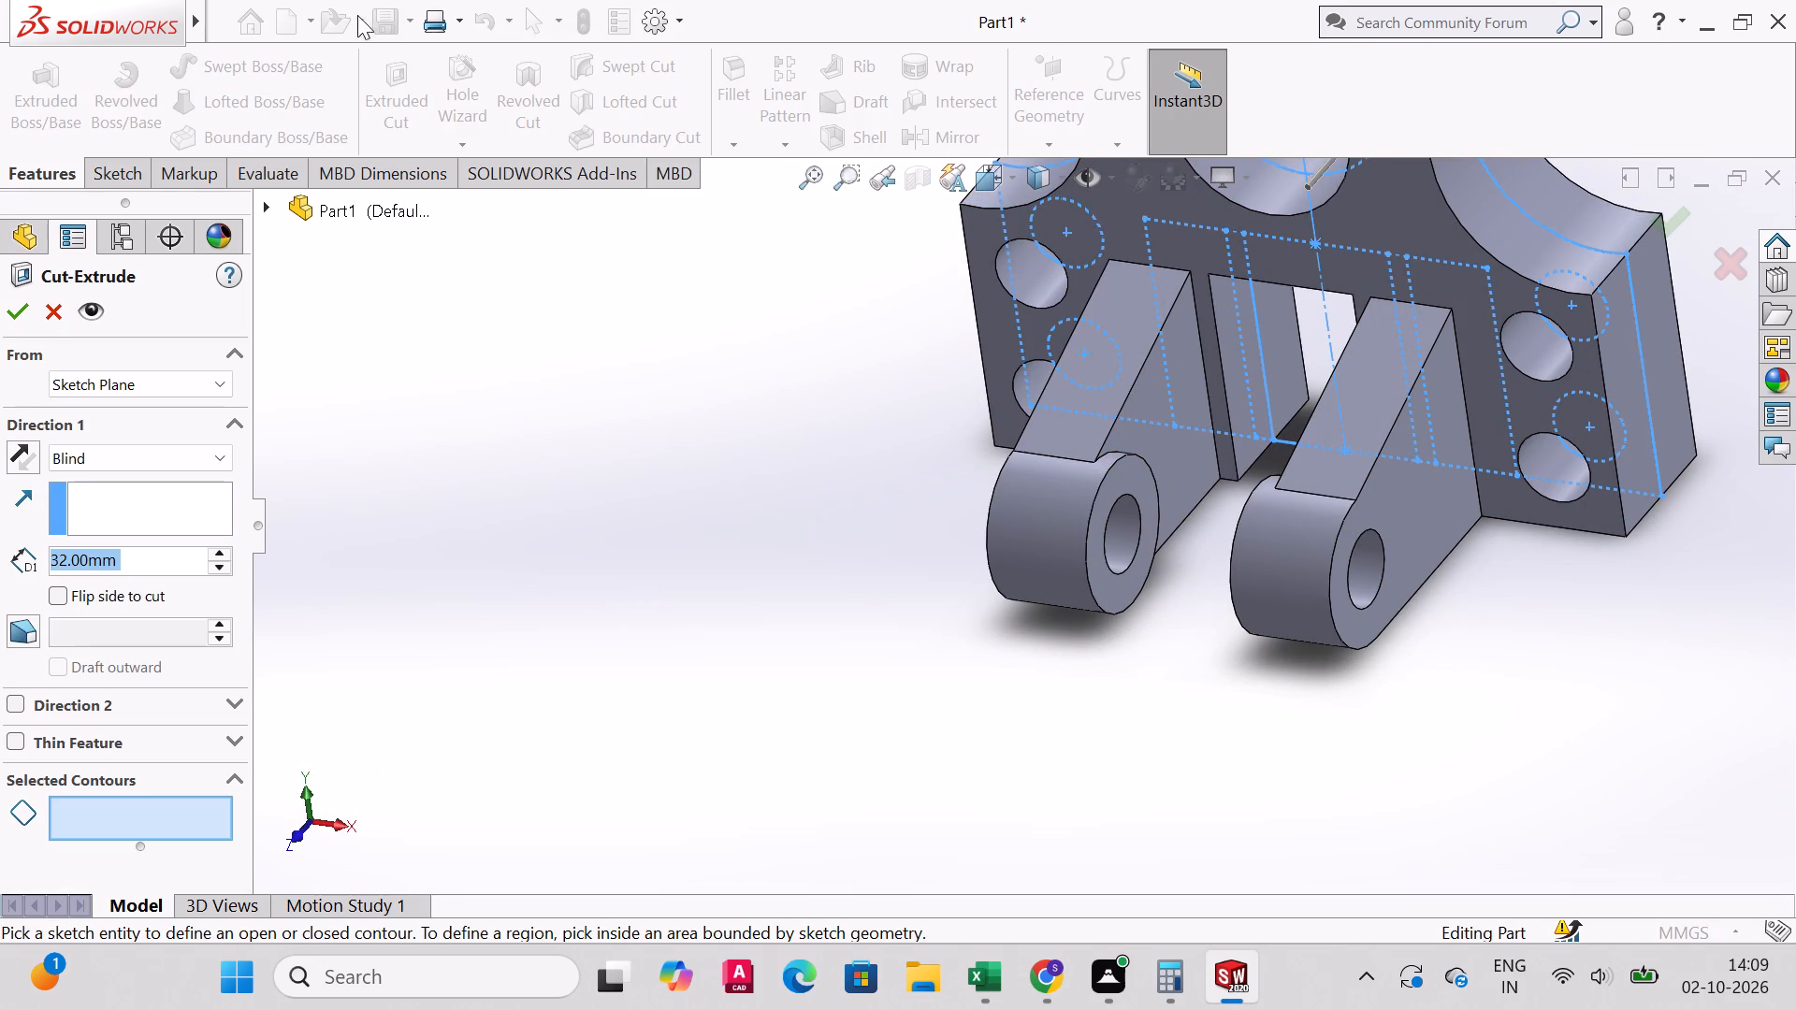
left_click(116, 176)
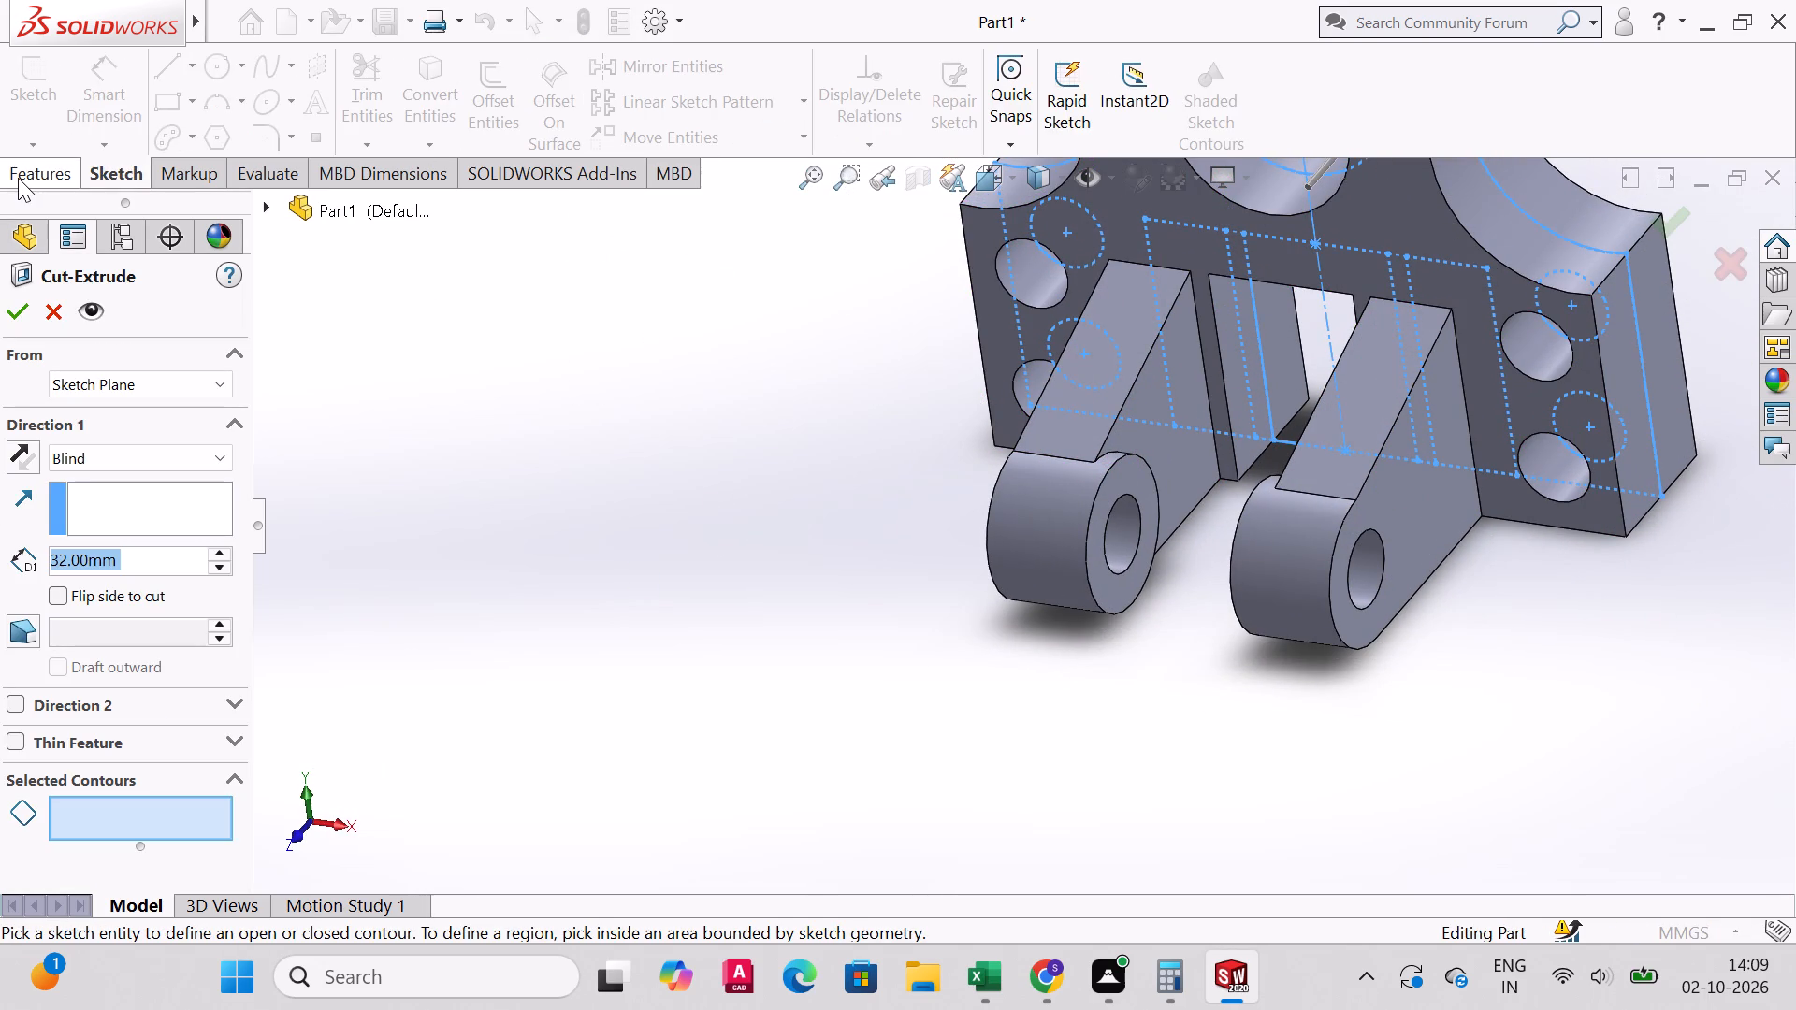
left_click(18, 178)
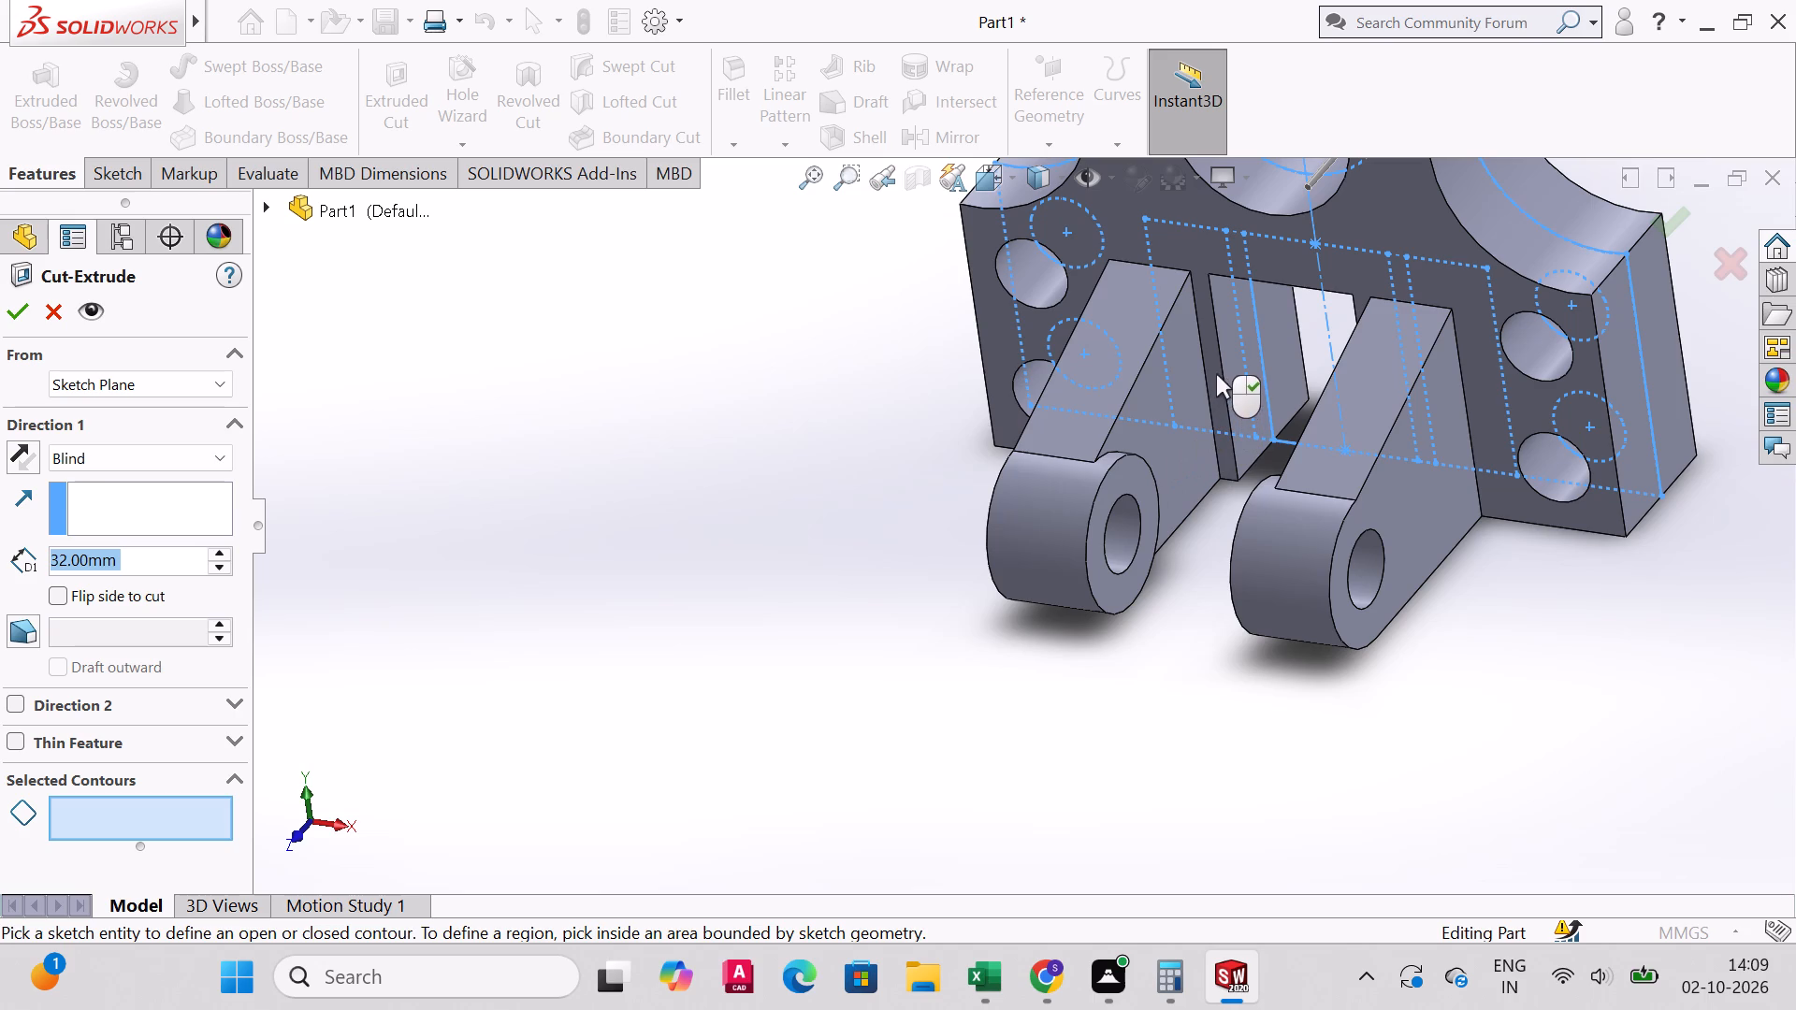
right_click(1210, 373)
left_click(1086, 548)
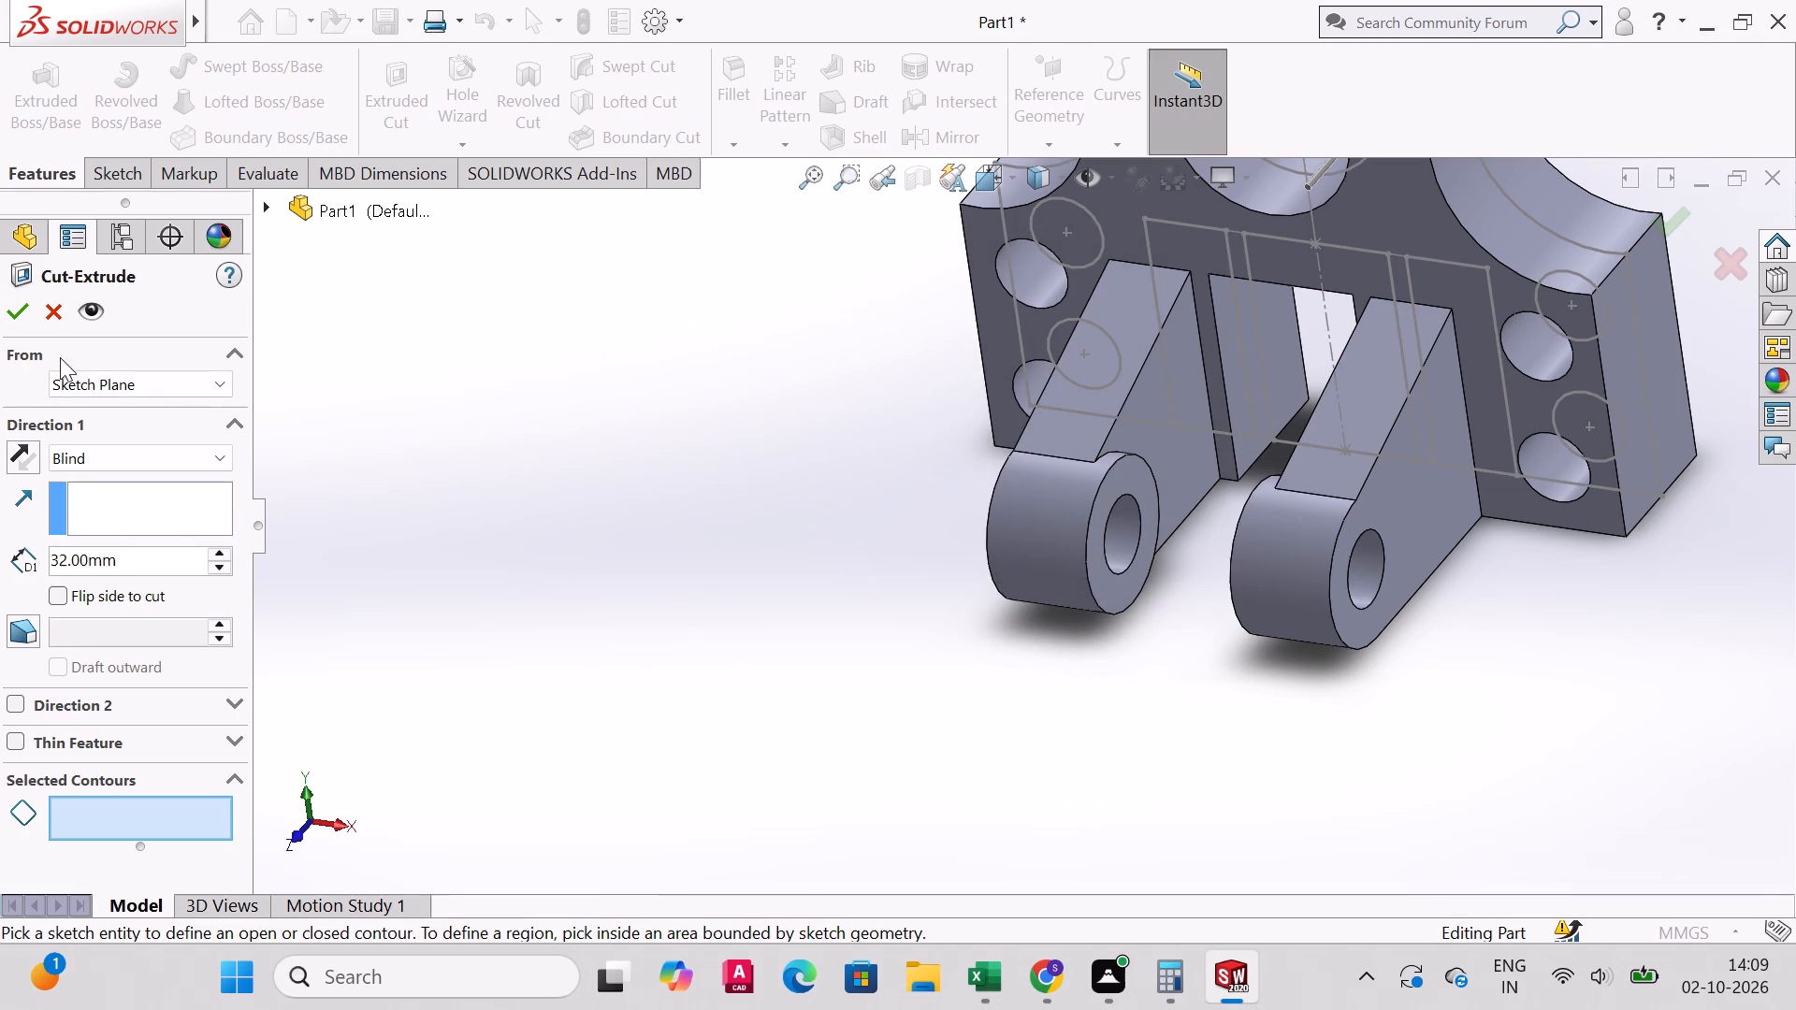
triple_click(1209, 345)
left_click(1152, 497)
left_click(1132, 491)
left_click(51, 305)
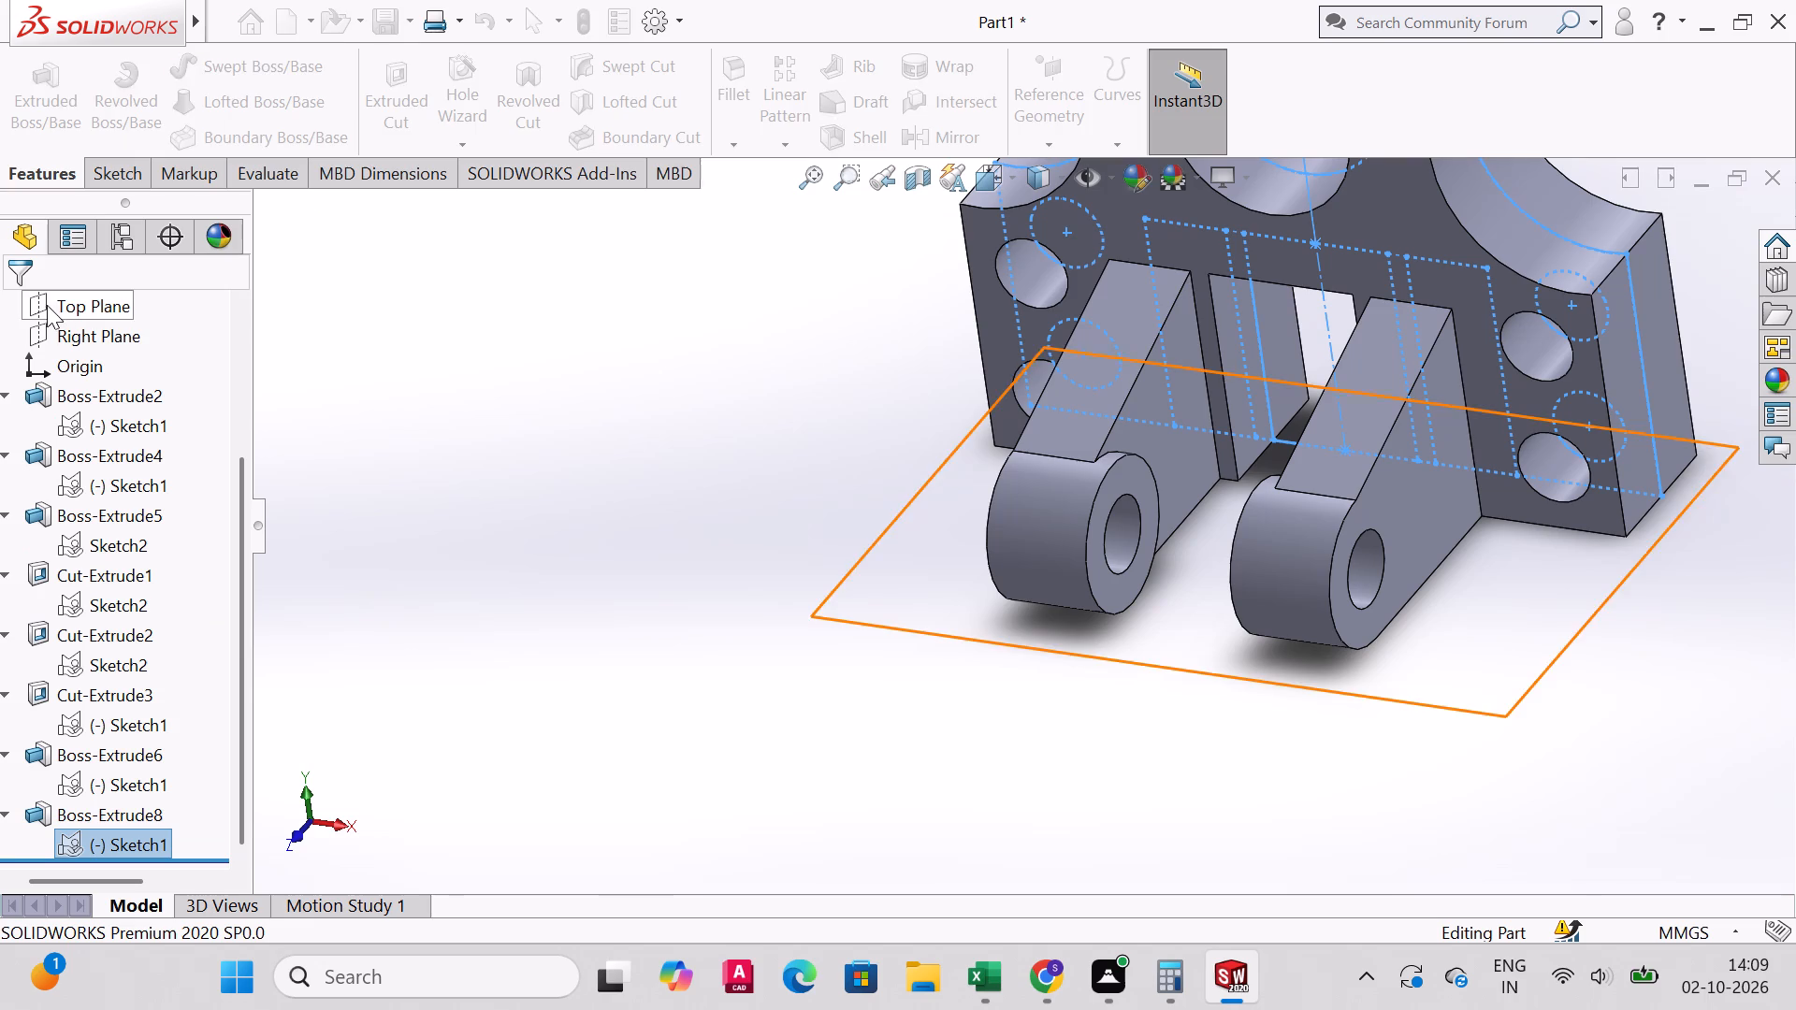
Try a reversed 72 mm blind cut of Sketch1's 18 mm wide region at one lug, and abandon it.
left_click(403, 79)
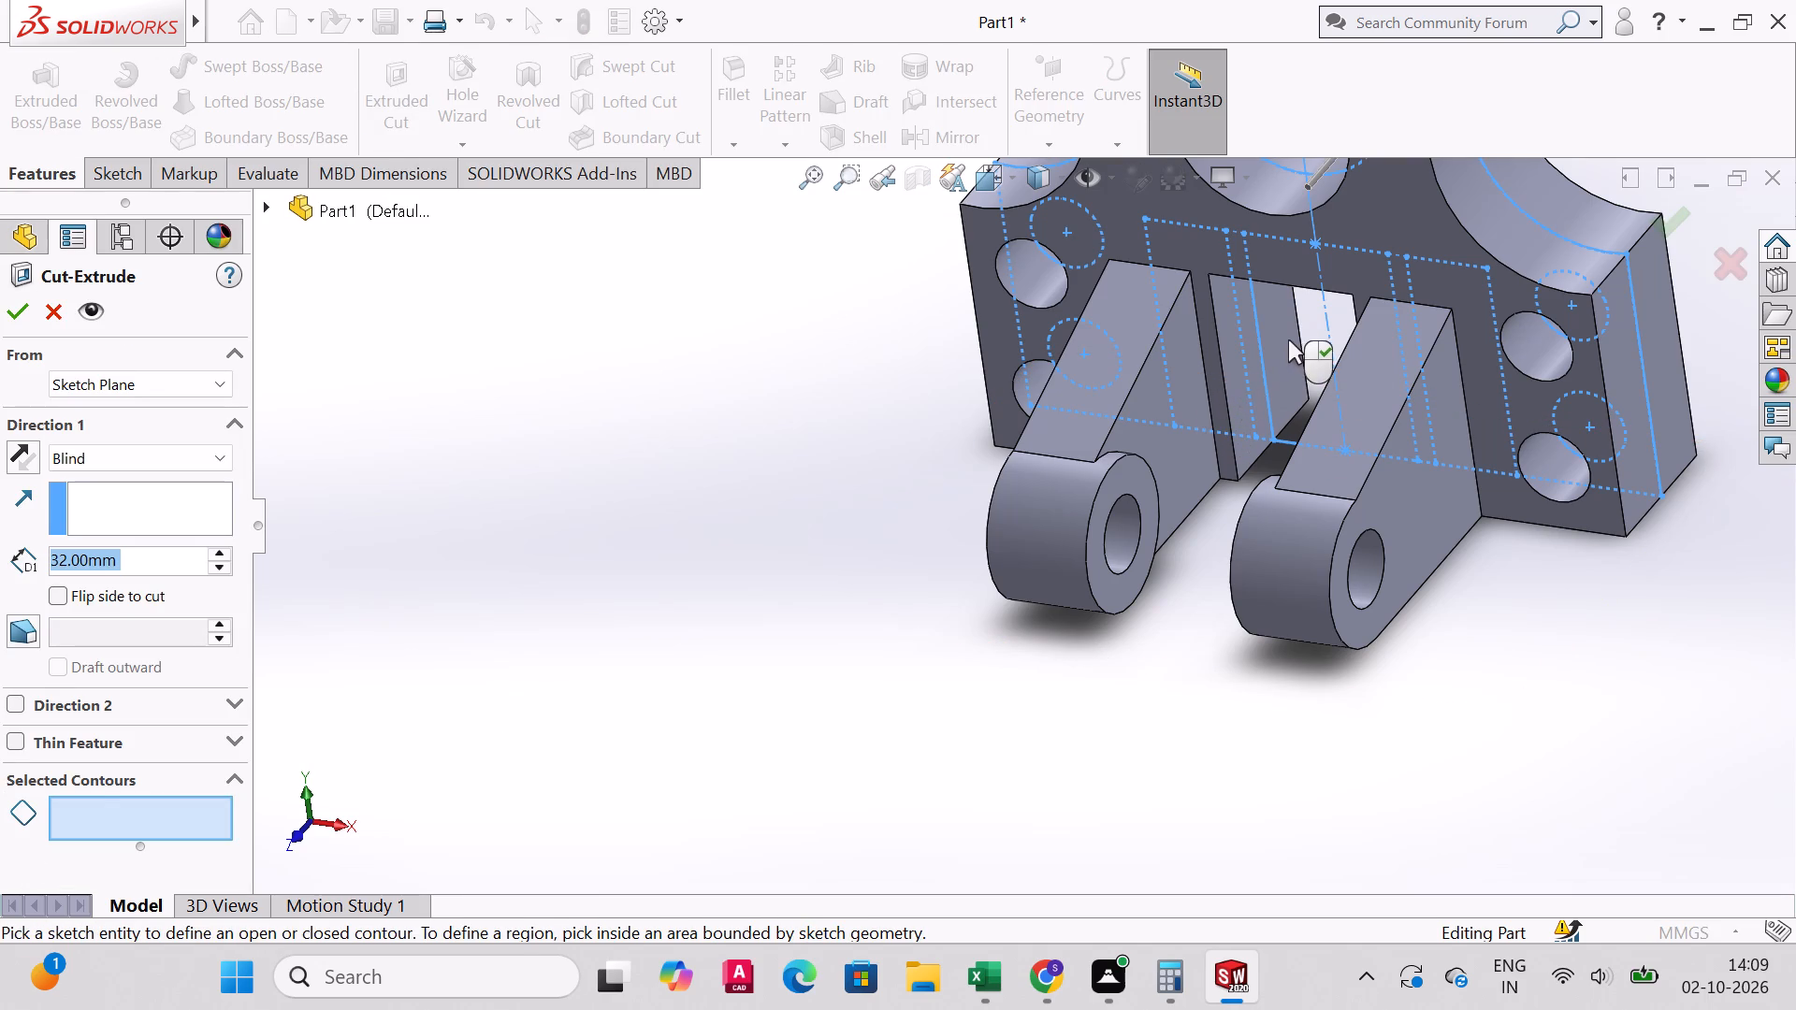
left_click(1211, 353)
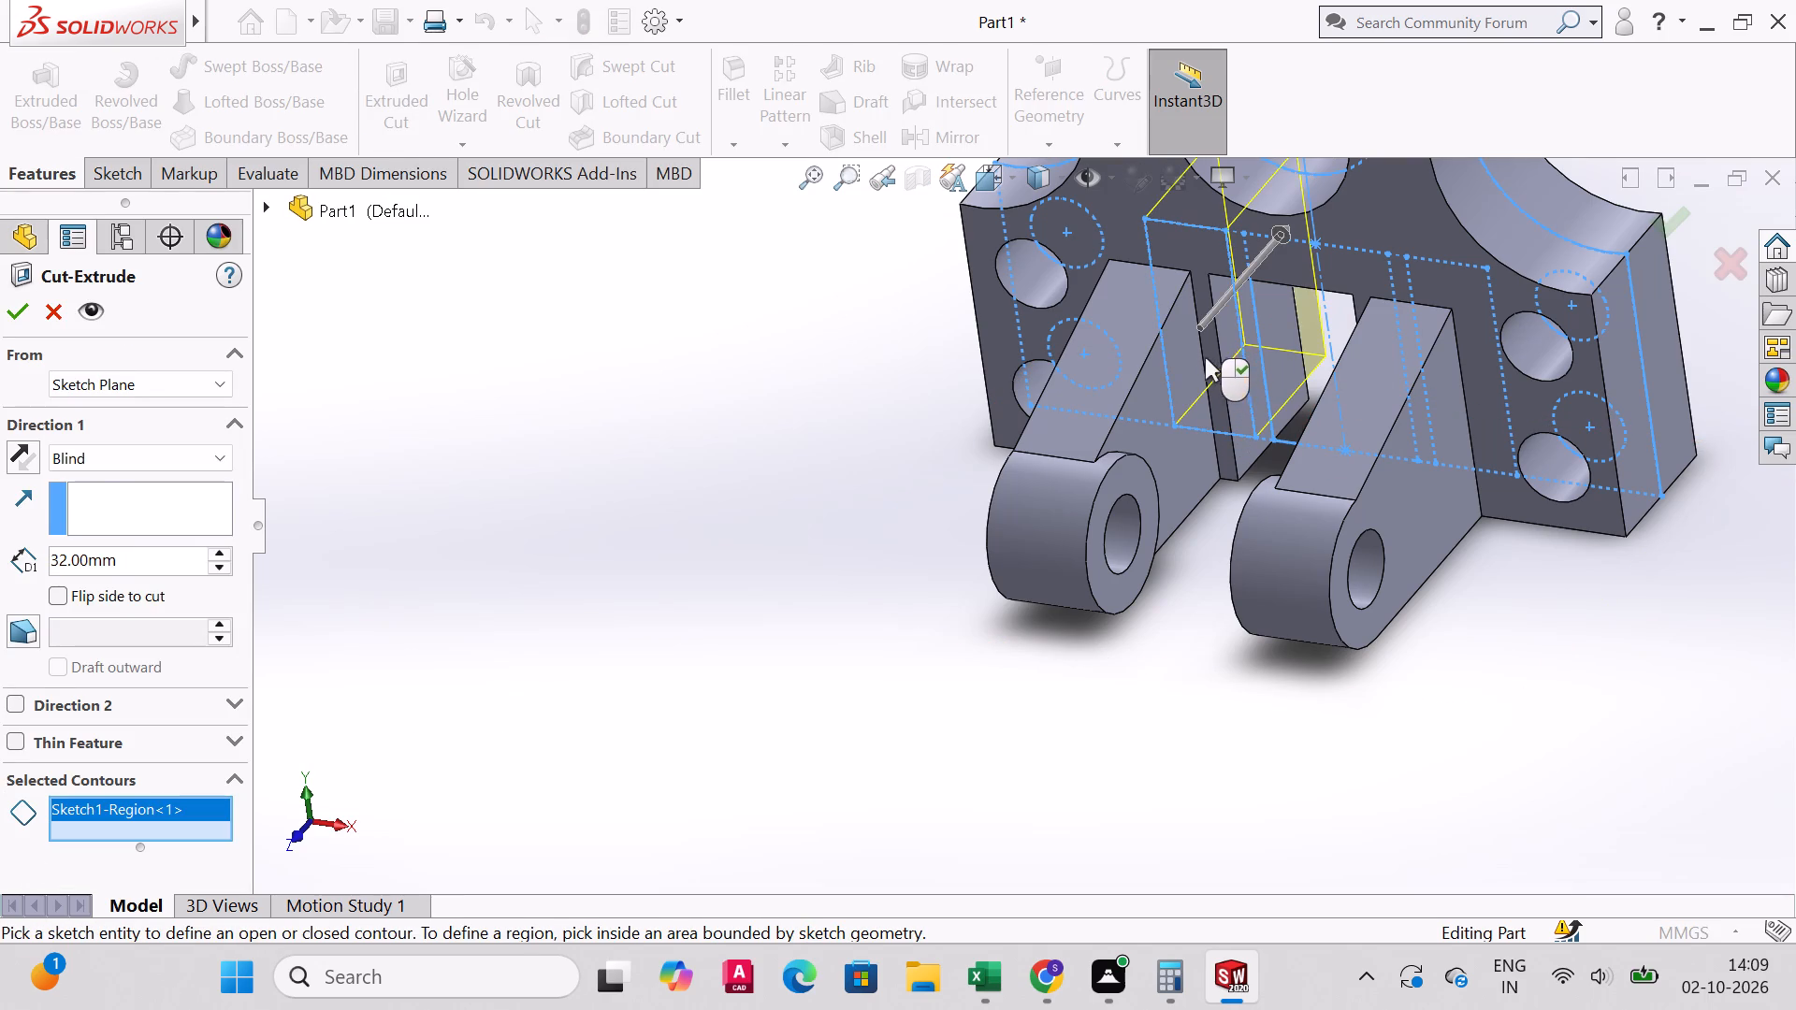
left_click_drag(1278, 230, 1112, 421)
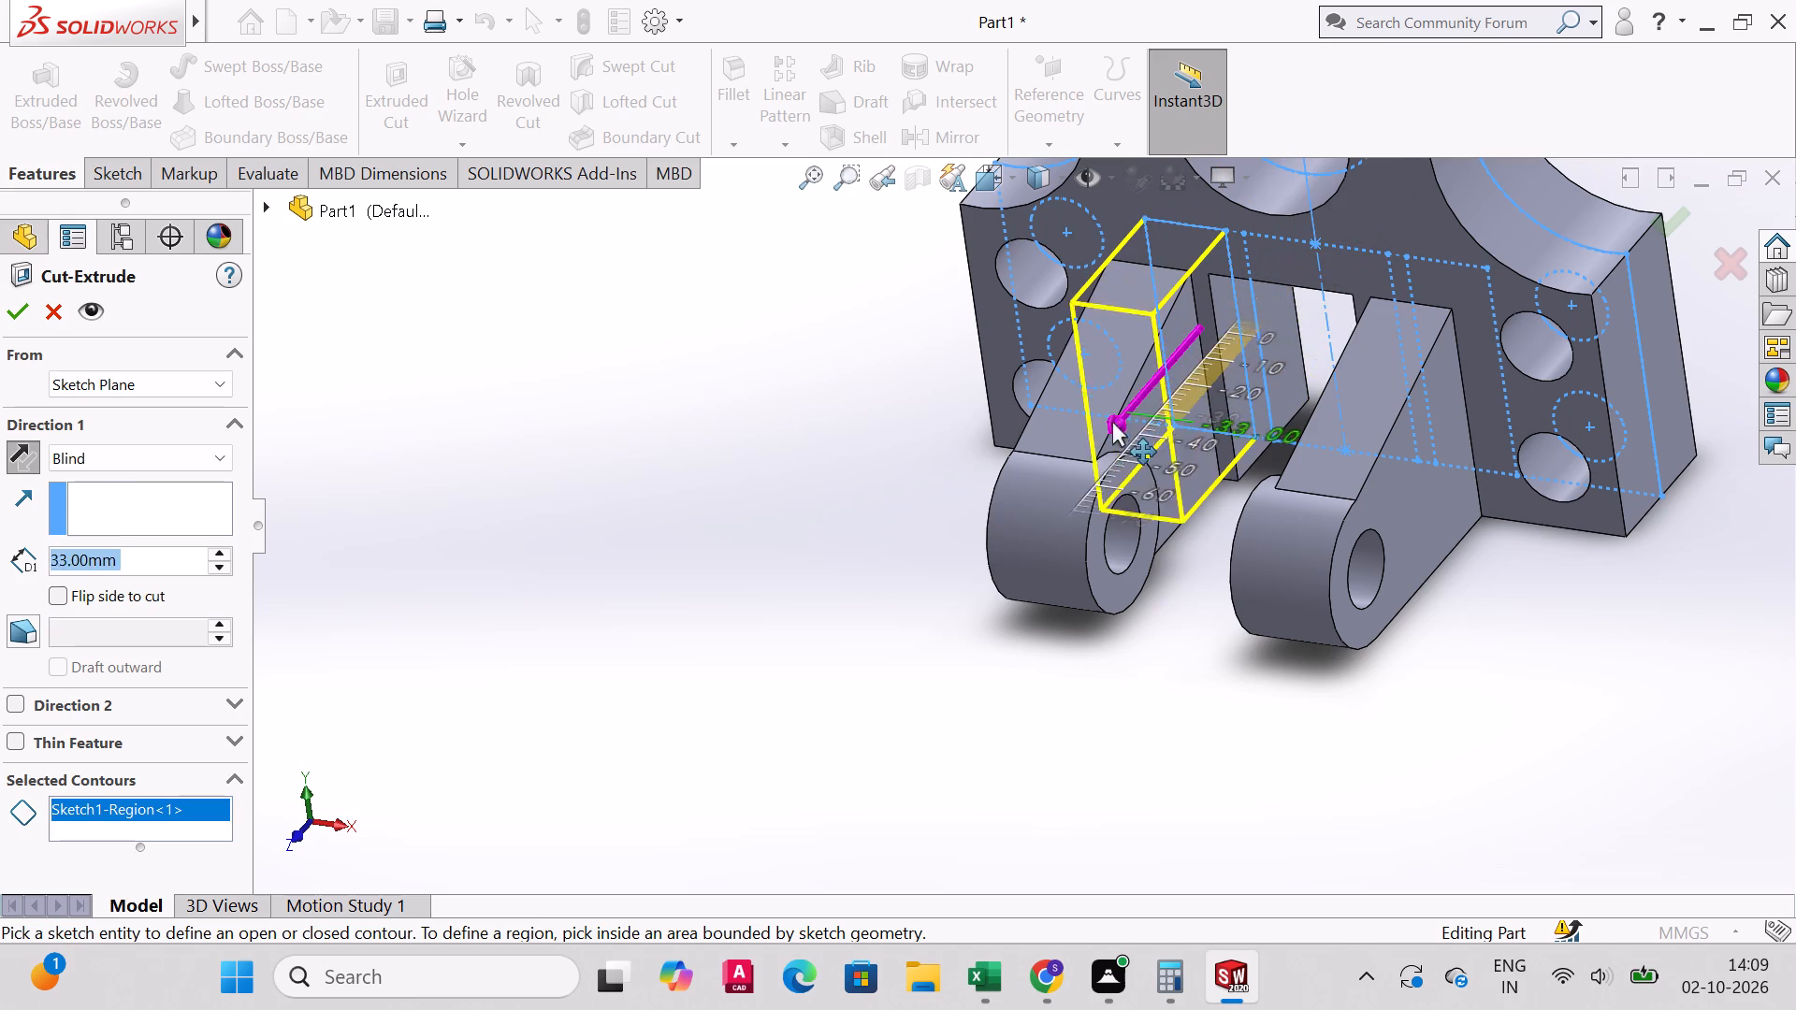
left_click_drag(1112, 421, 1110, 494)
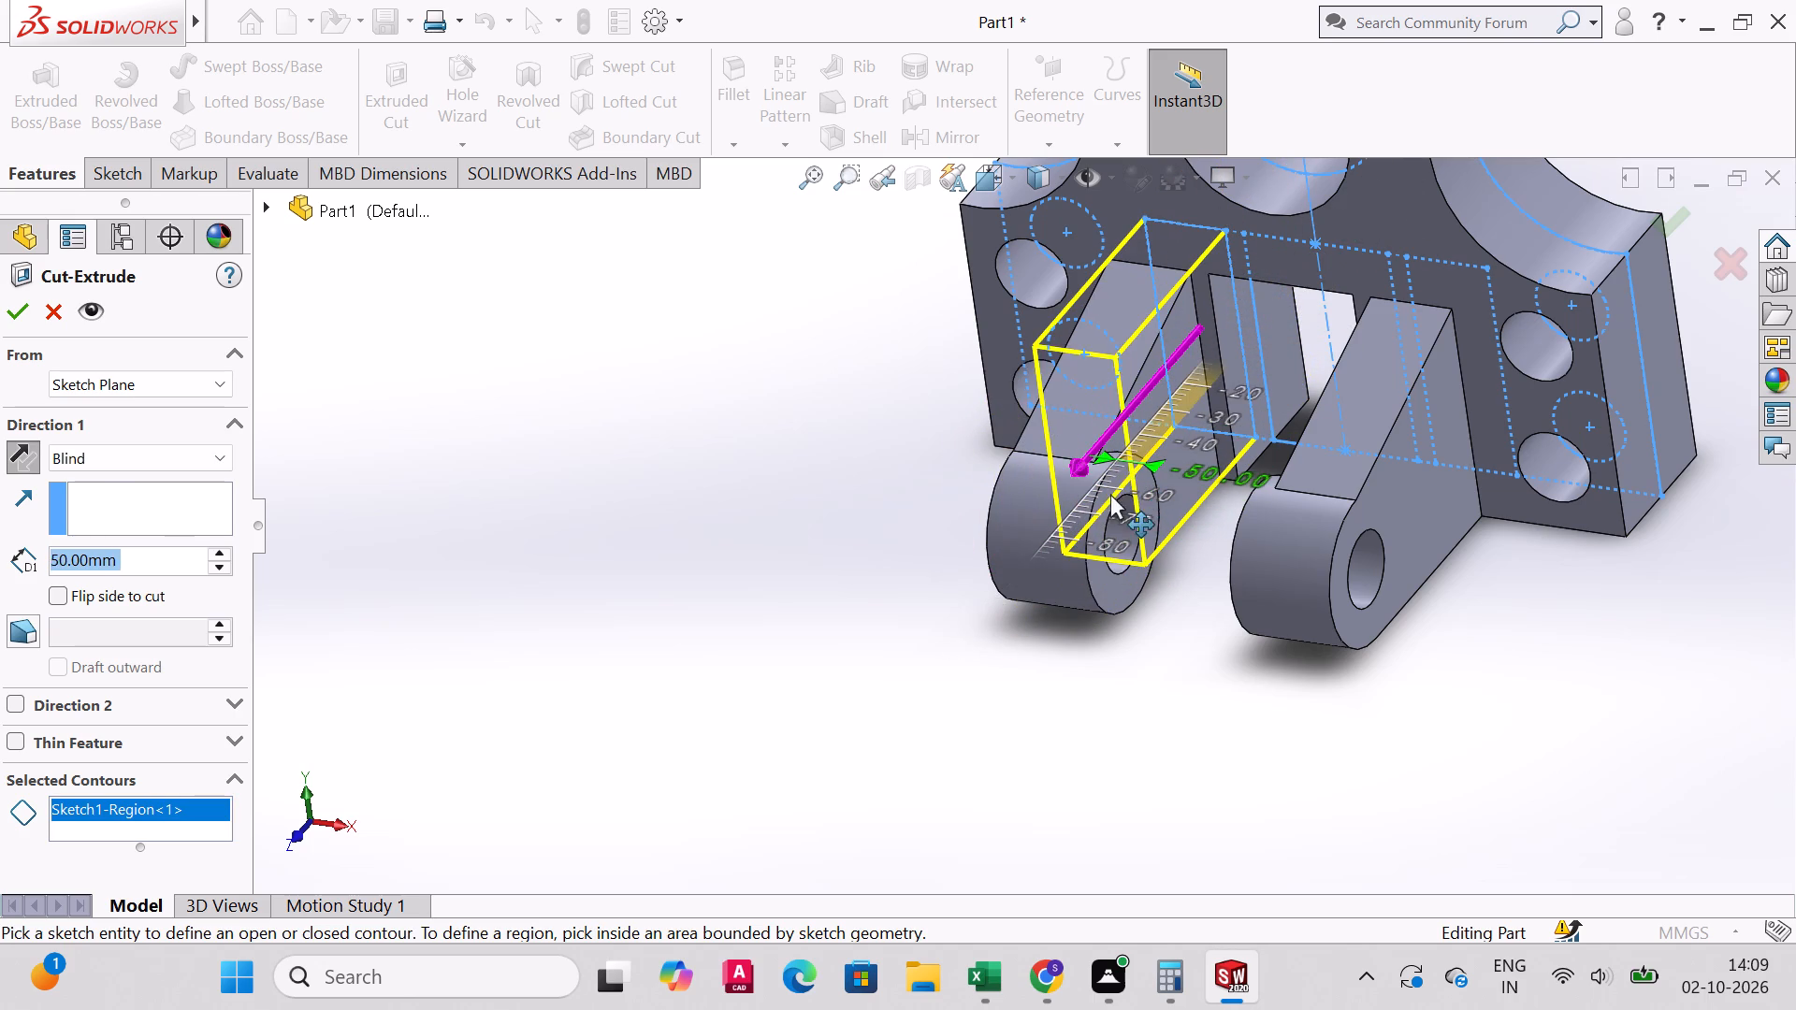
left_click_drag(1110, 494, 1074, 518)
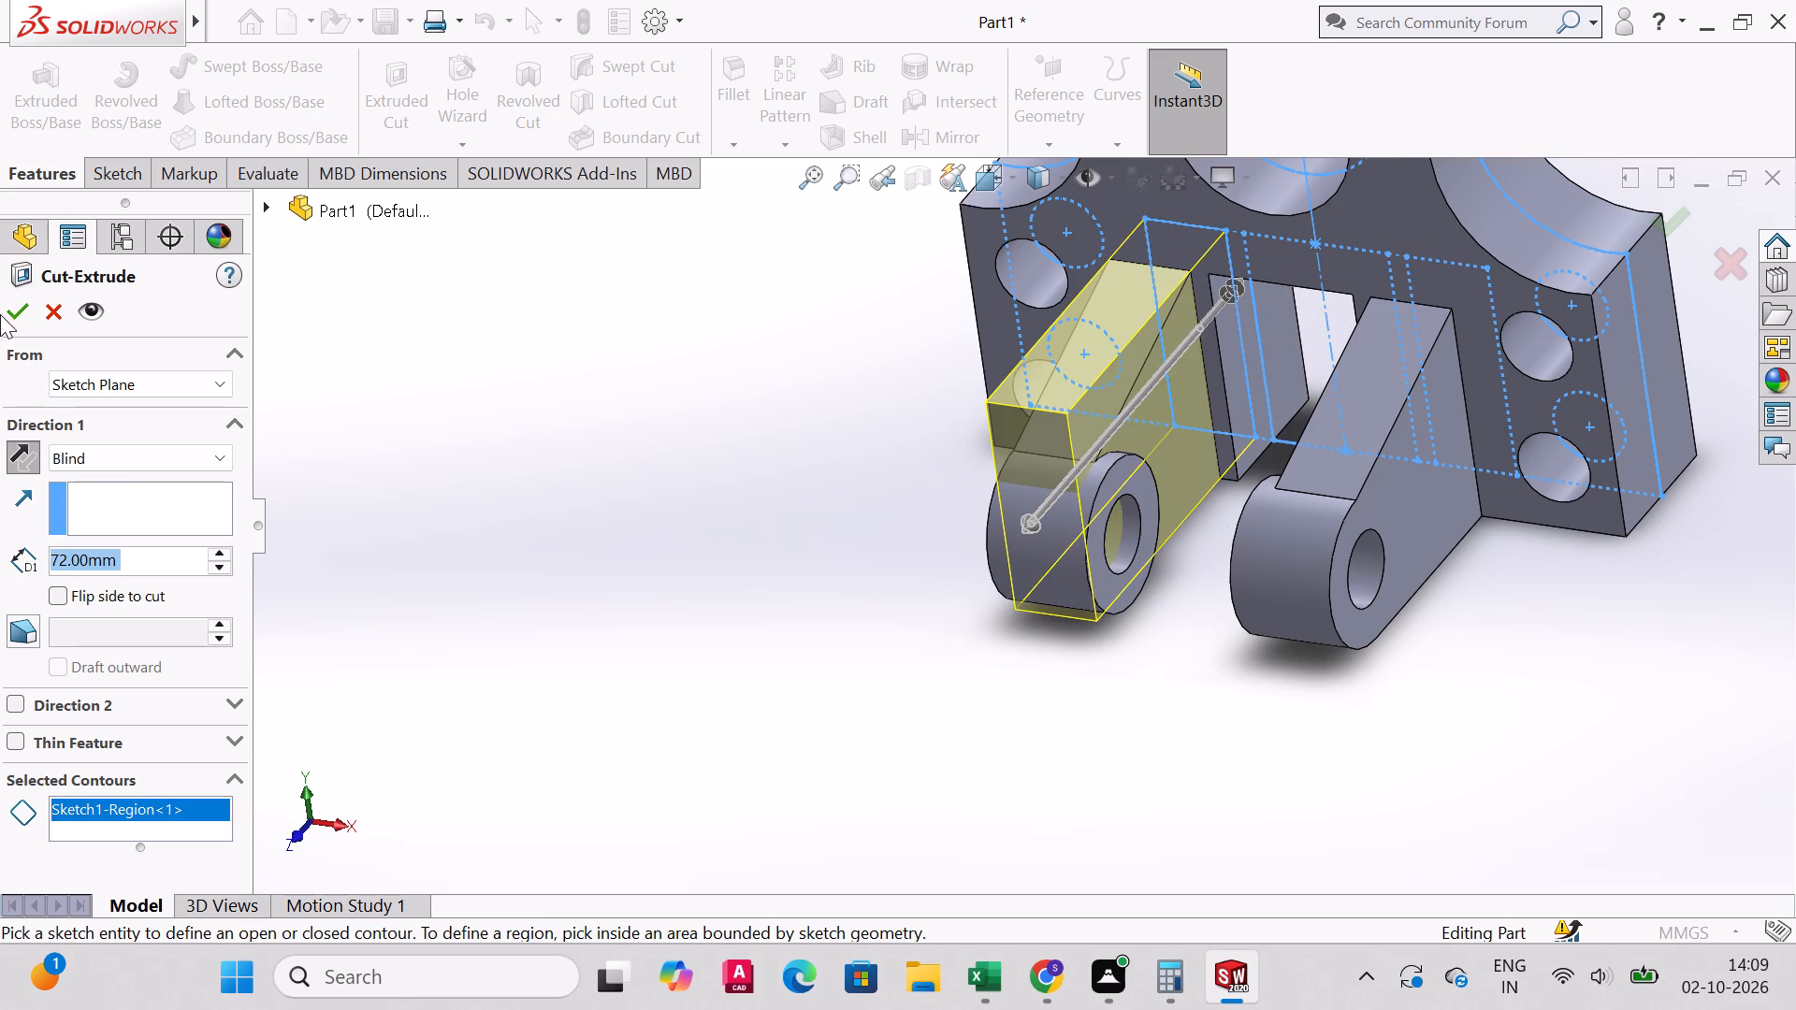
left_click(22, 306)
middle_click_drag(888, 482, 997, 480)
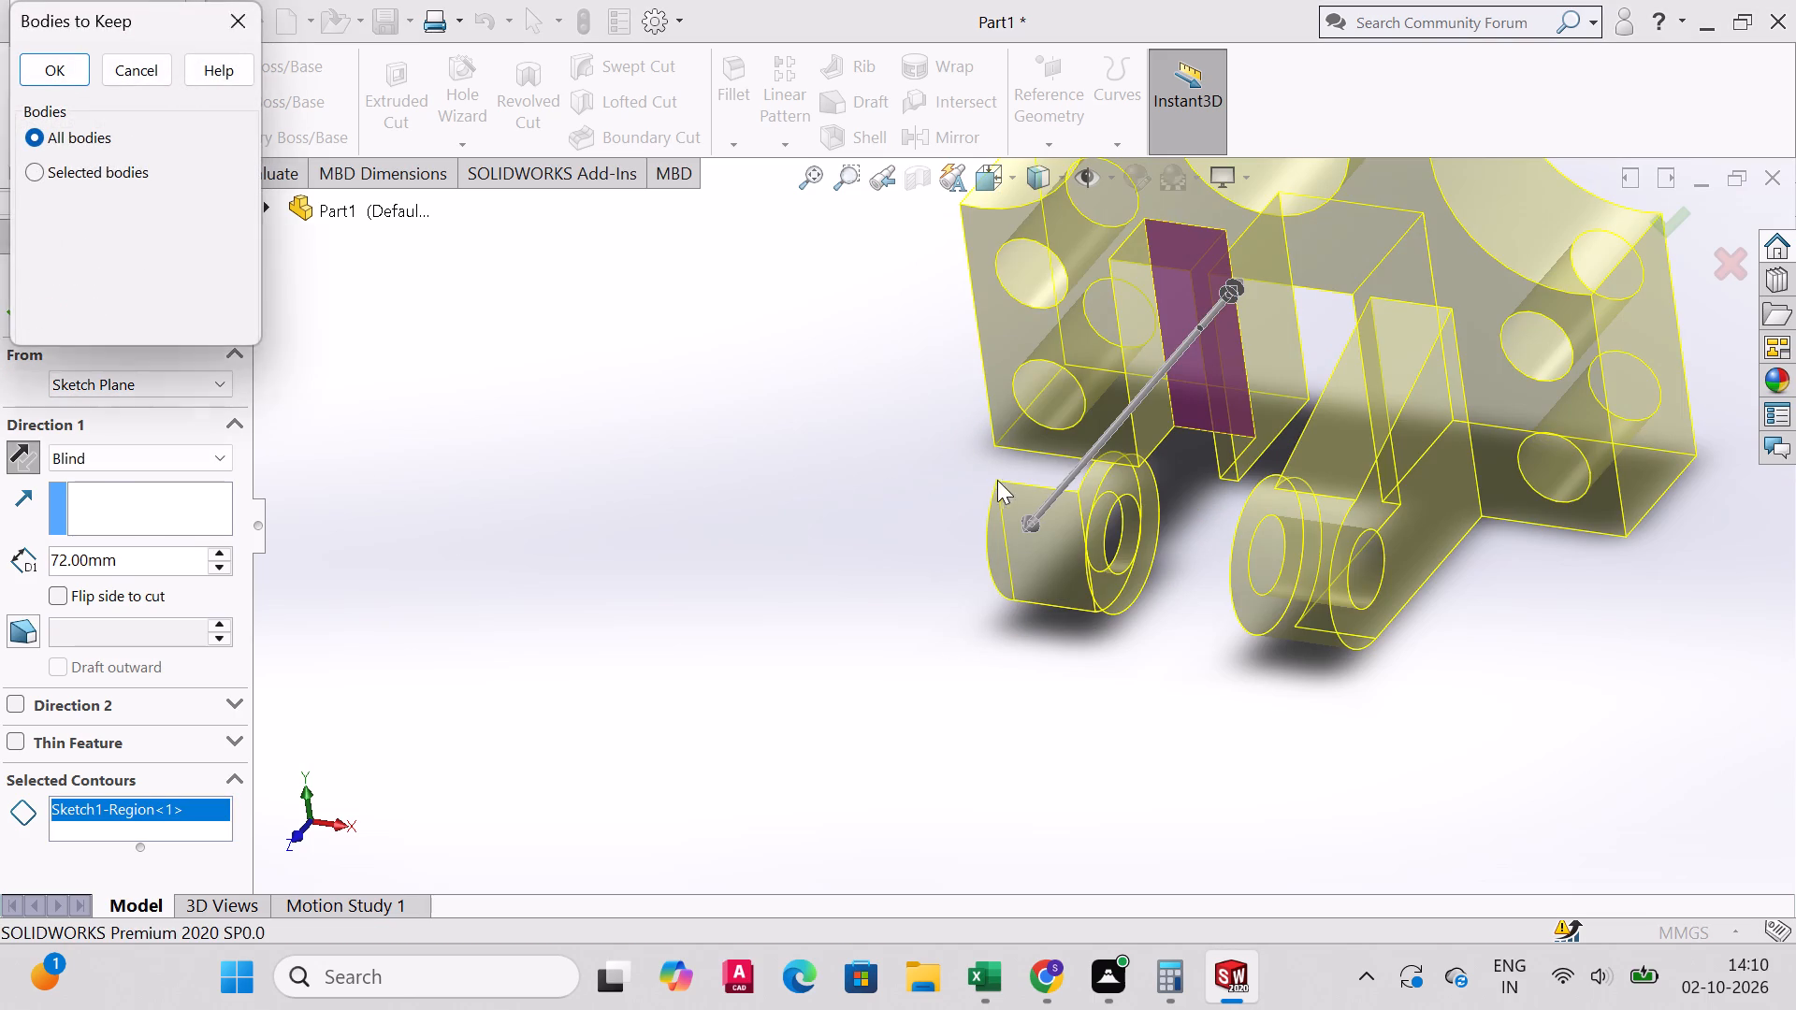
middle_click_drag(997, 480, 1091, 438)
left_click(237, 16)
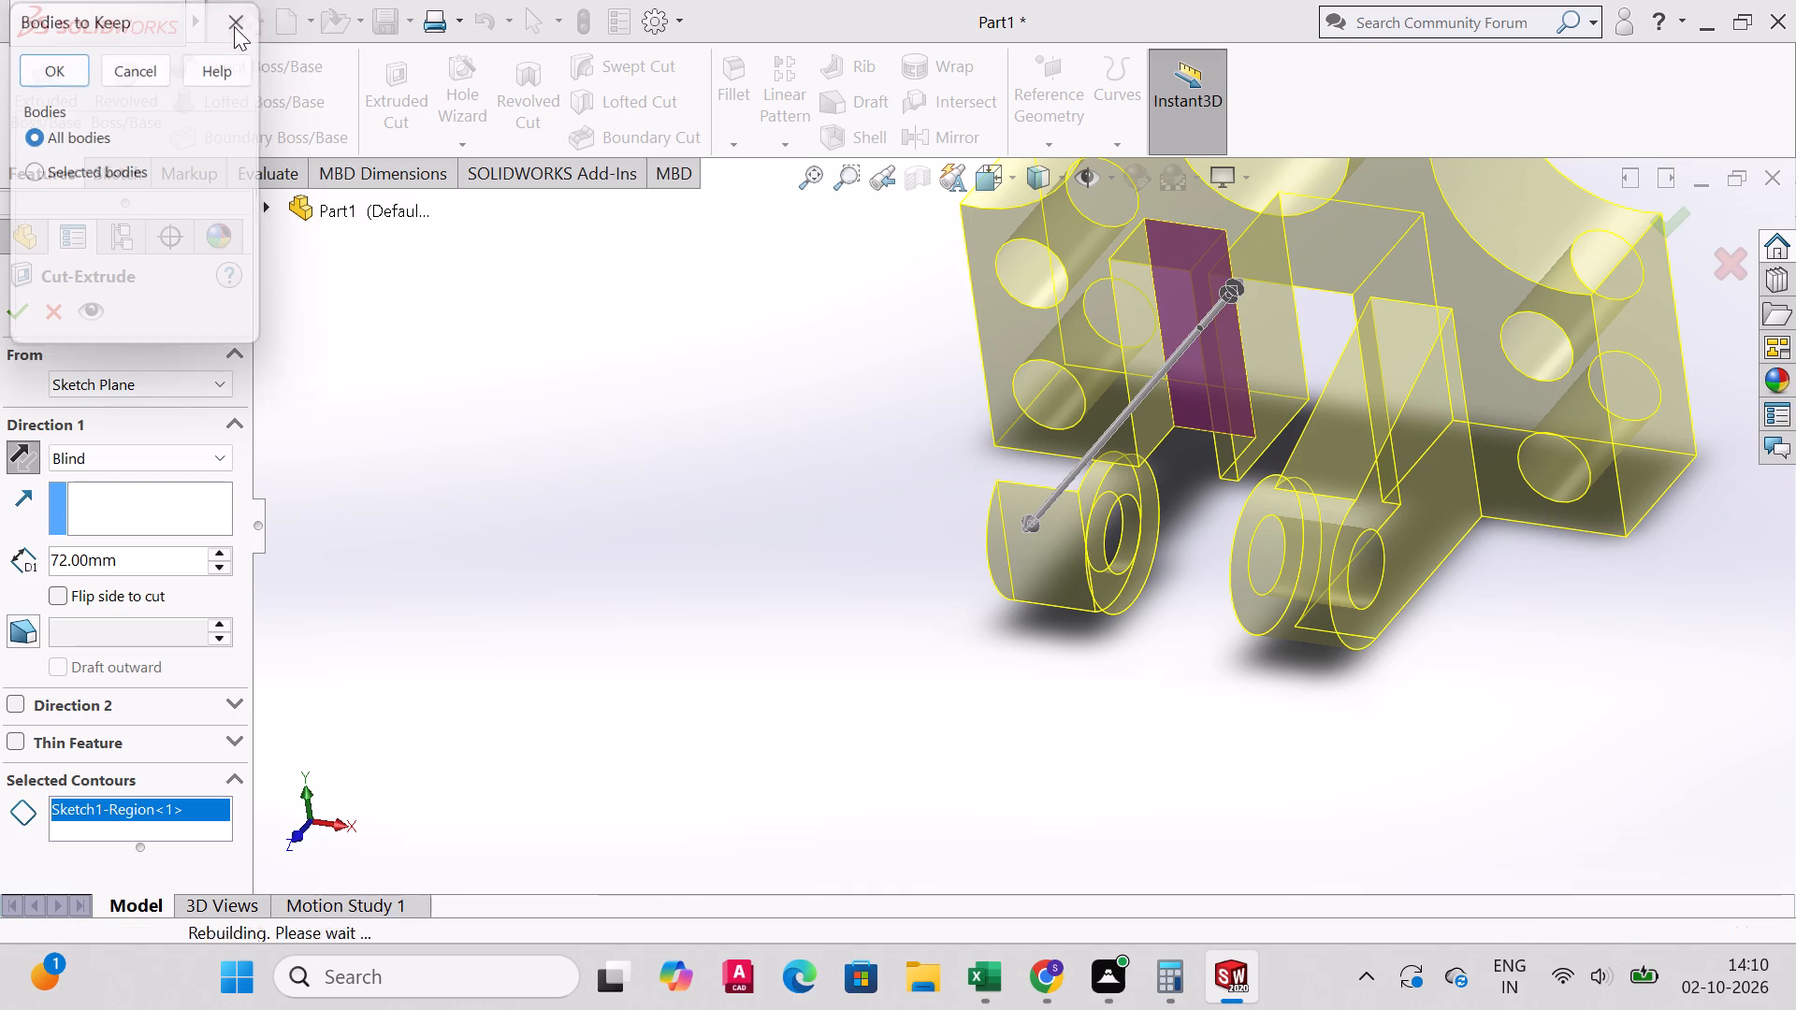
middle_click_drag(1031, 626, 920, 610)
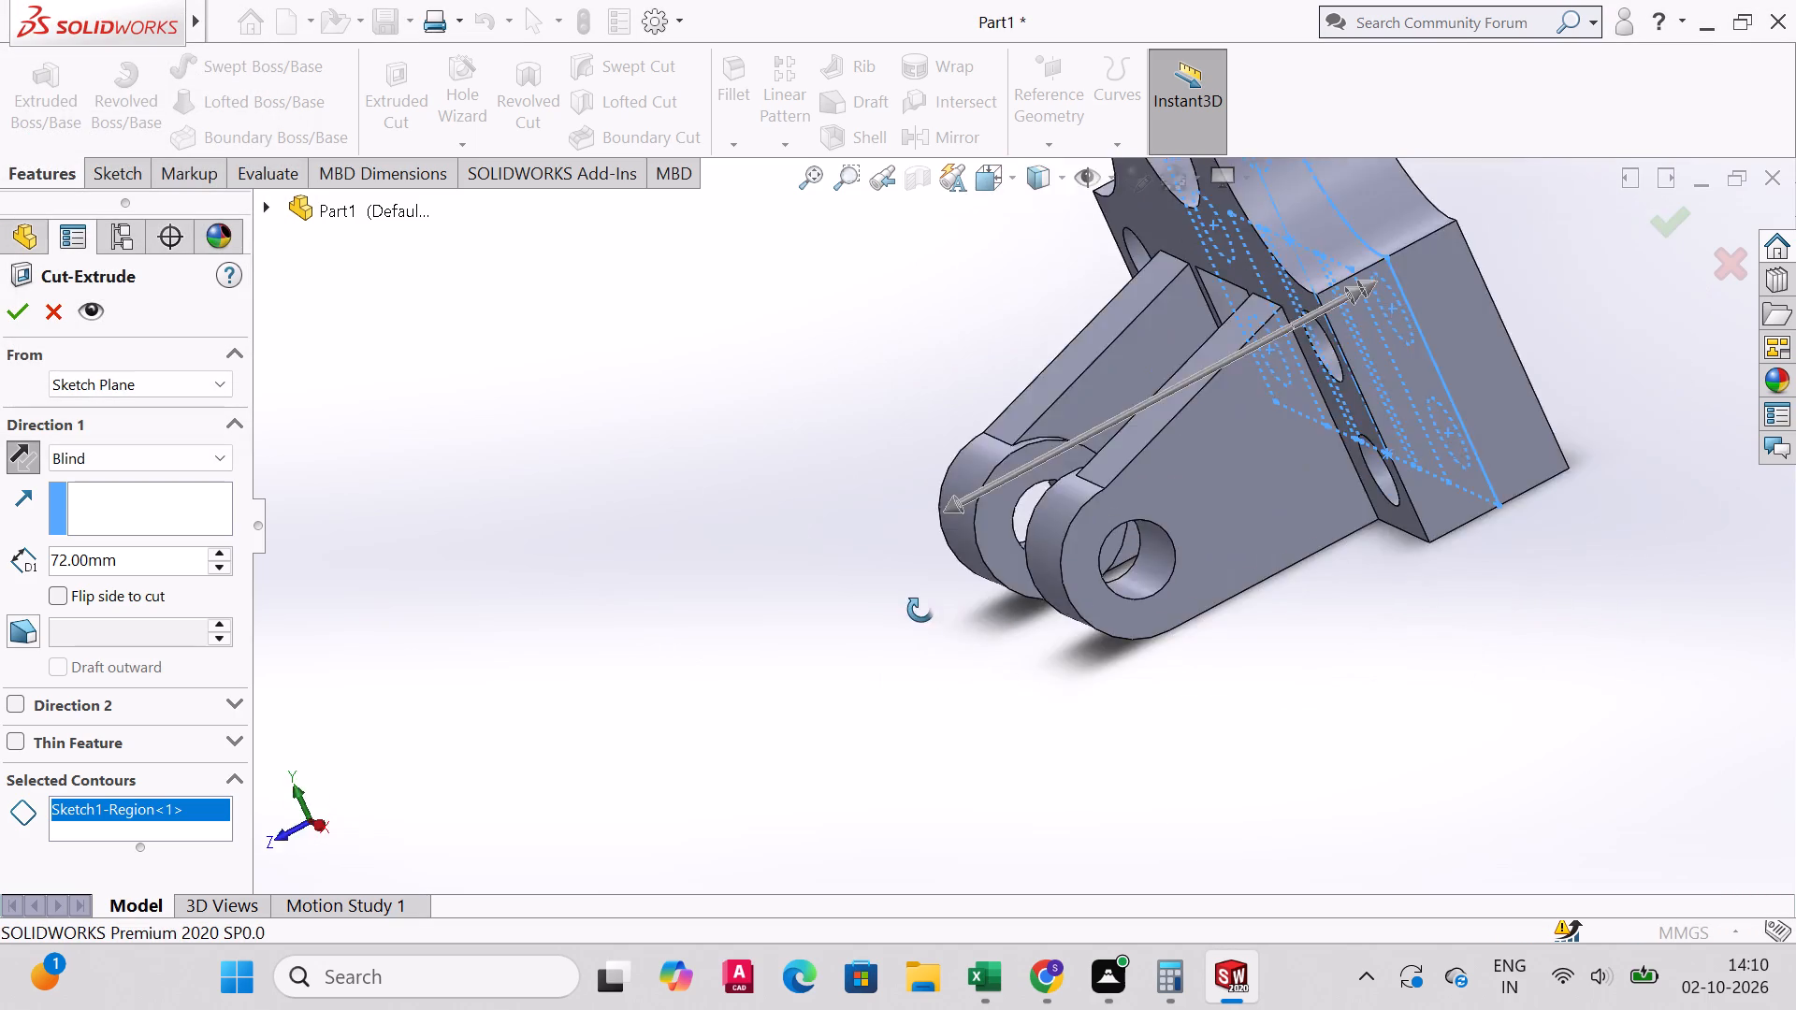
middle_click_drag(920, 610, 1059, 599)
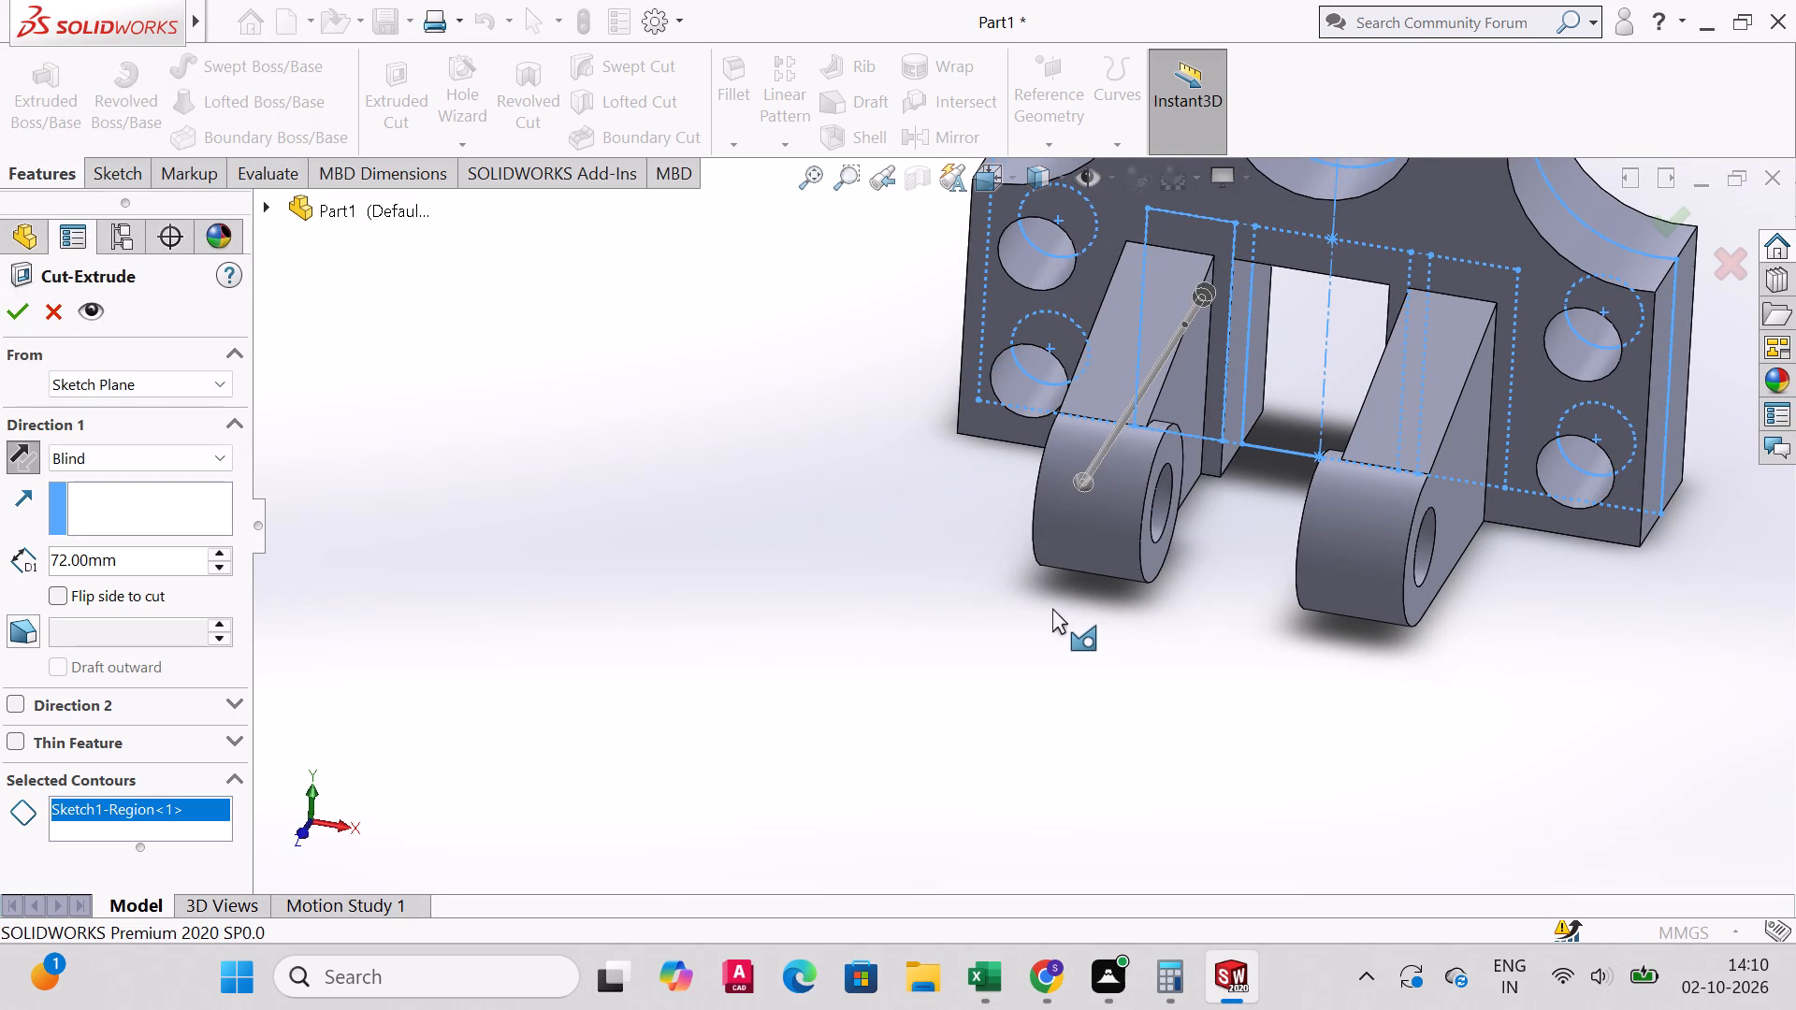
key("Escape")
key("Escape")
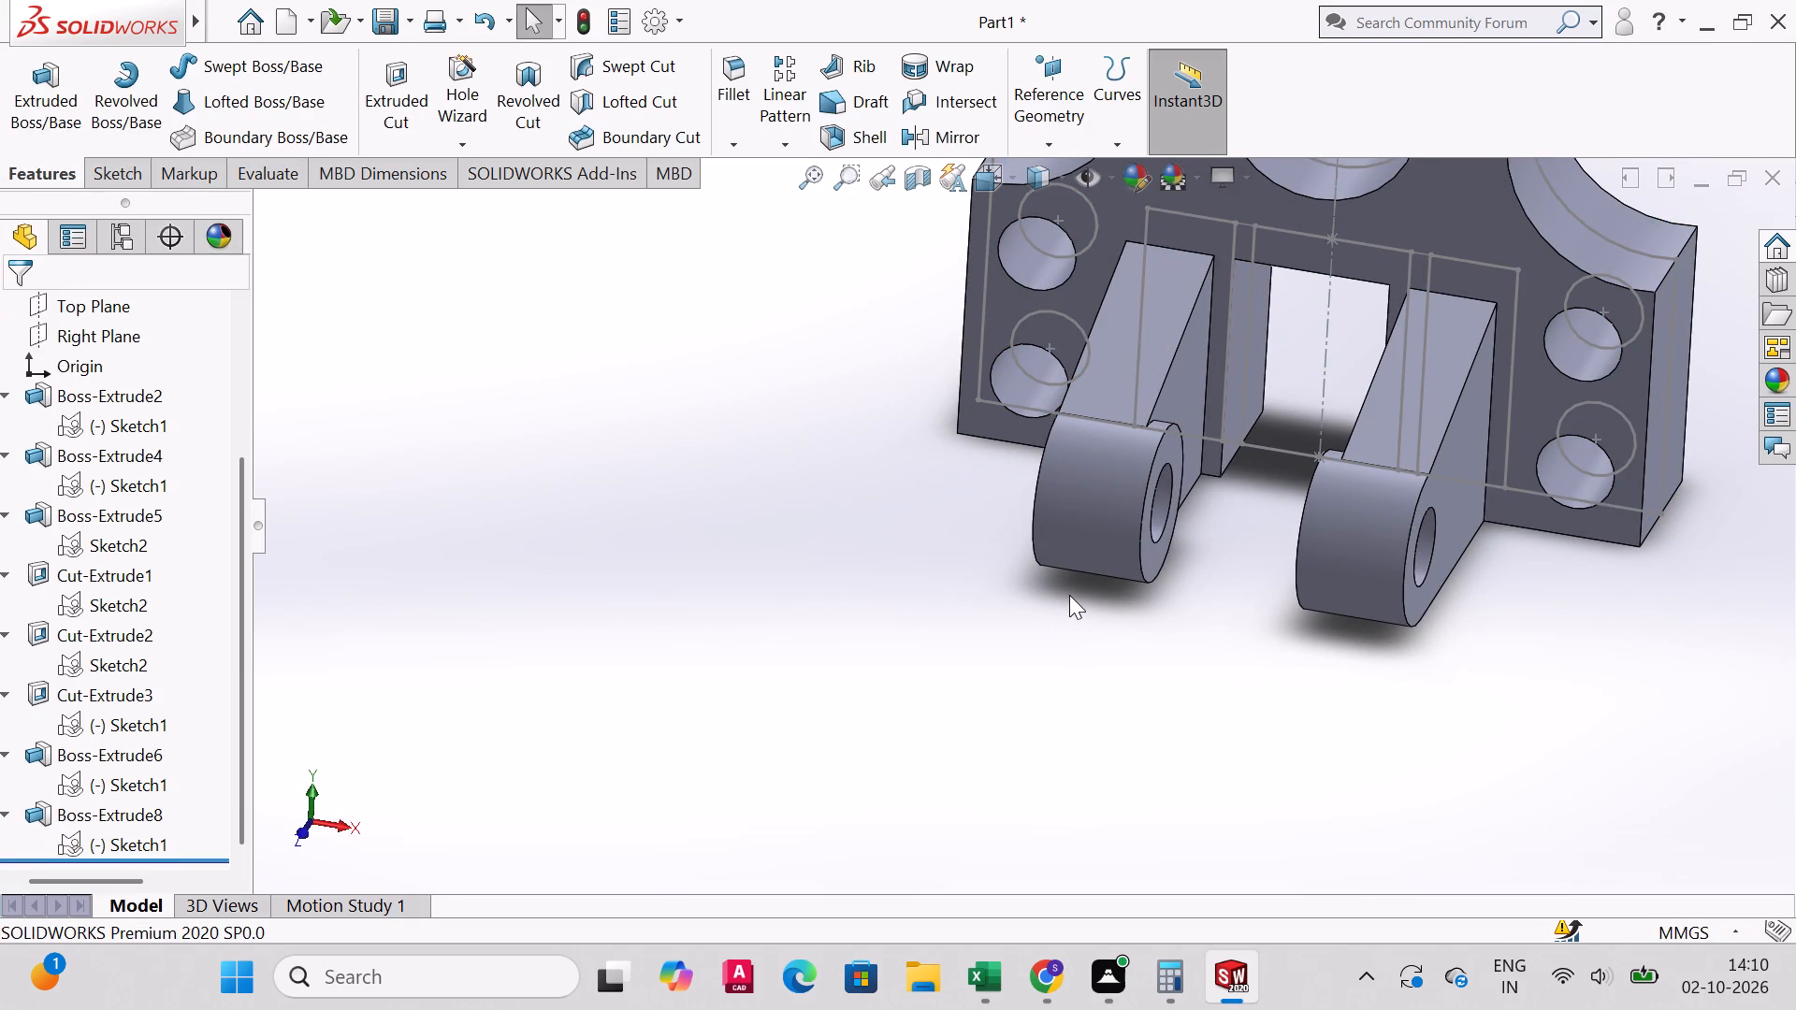
Undo the last boss extrusion of the two narrow strips.
key("ctrl+z")
Extrude Sketch1's two narrow strip regions beside the central opening as a 32 mm mid-plane boss with merged result.
middle_click_drag(1479, 698, 1421, 824)
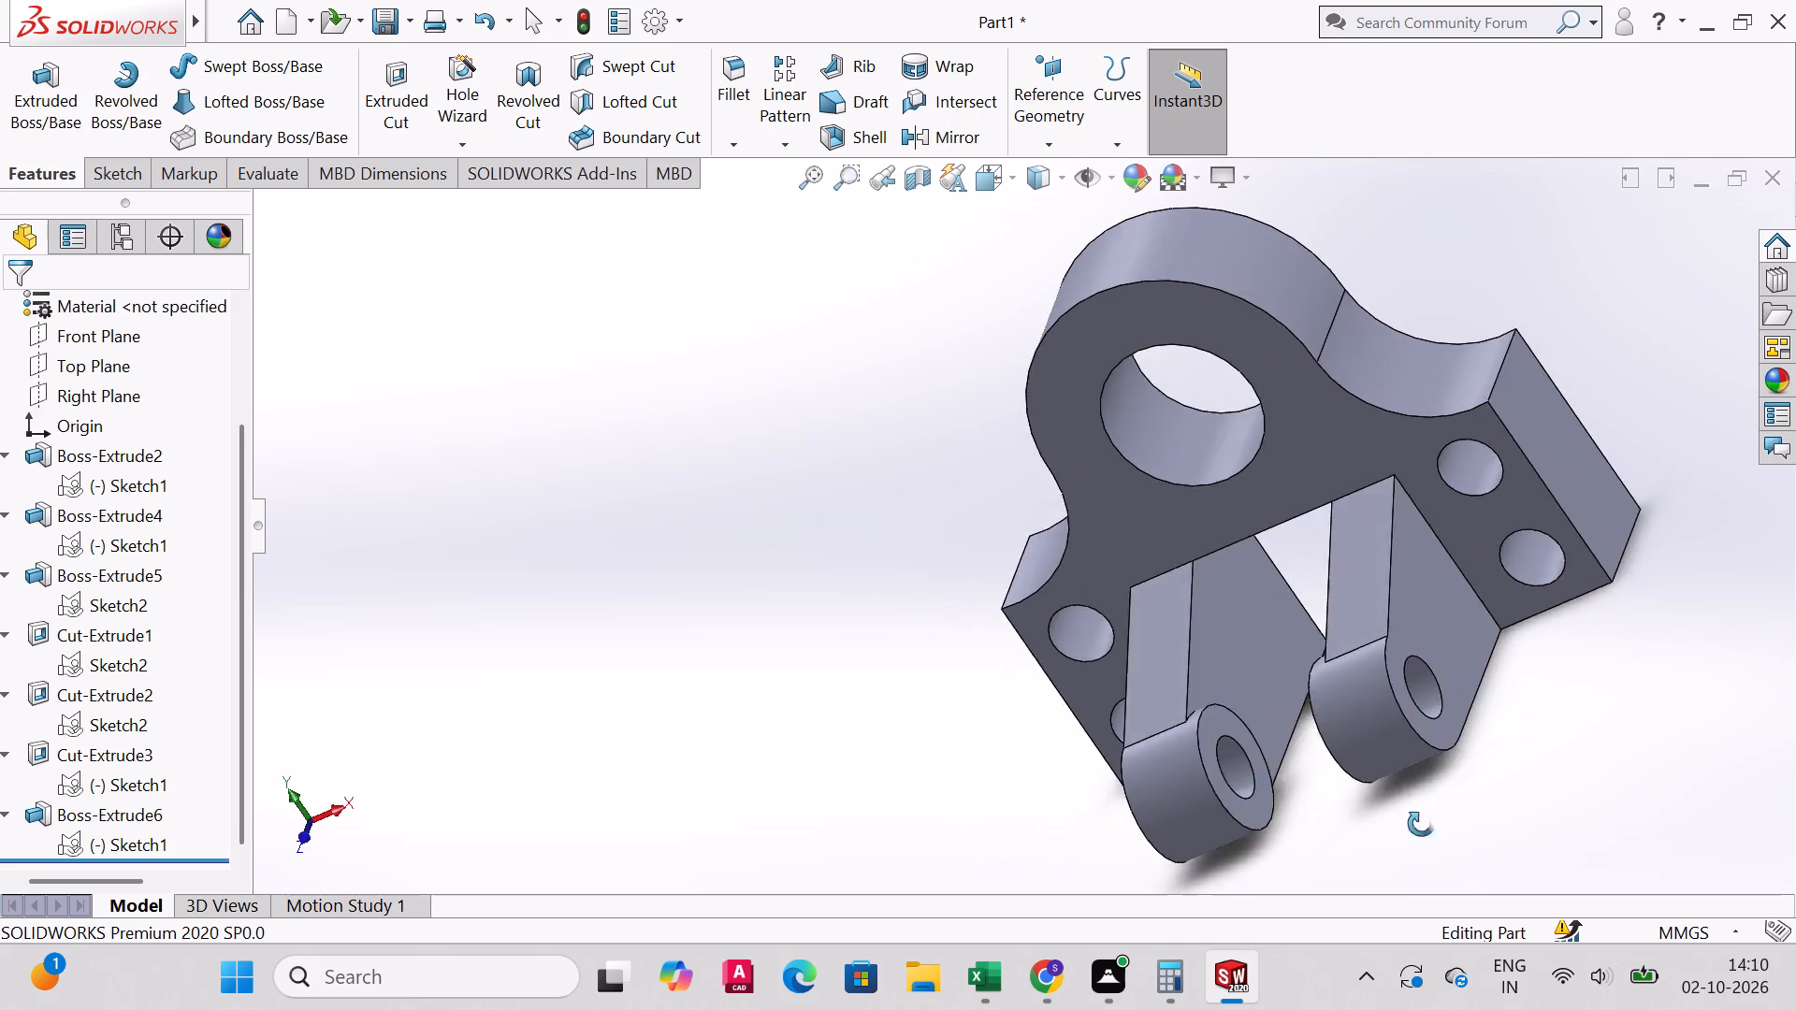
middle_click_drag(1421, 824, 1512, 716)
scroll(1534, 836, "down", 1)
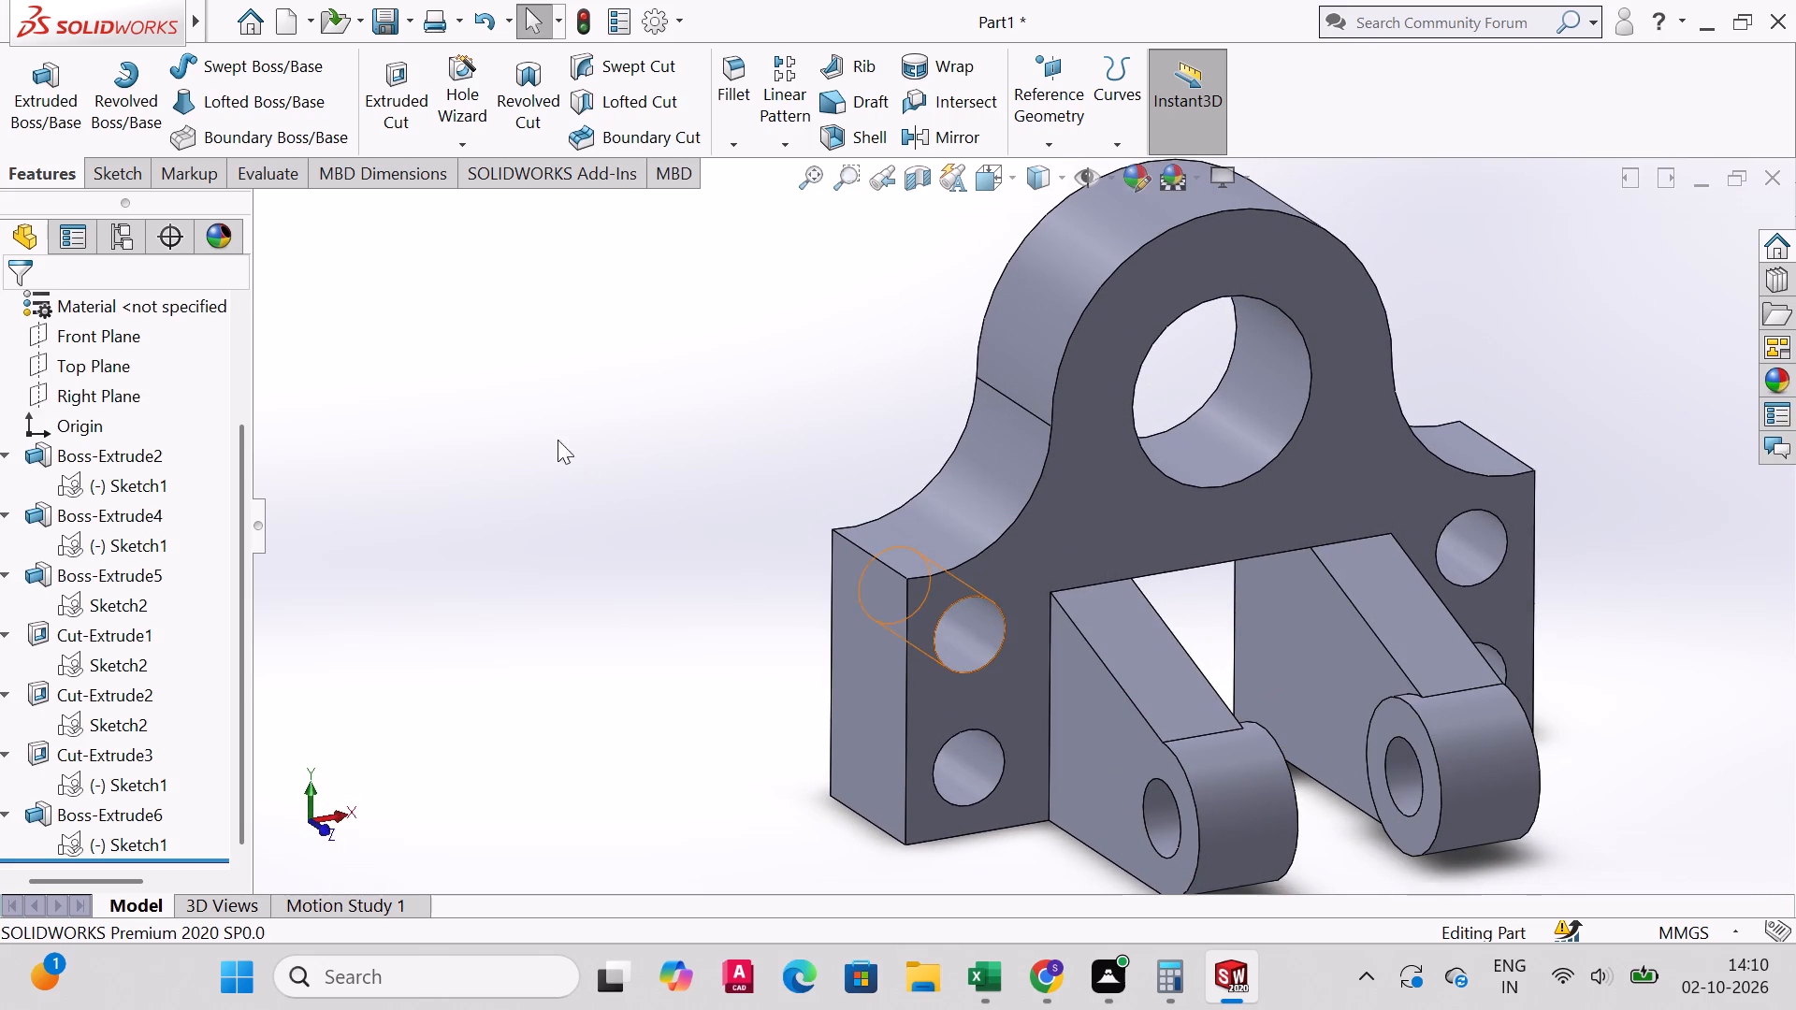
left_click(101, 496)
middle_click_drag(1271, 726, 1282, 723)
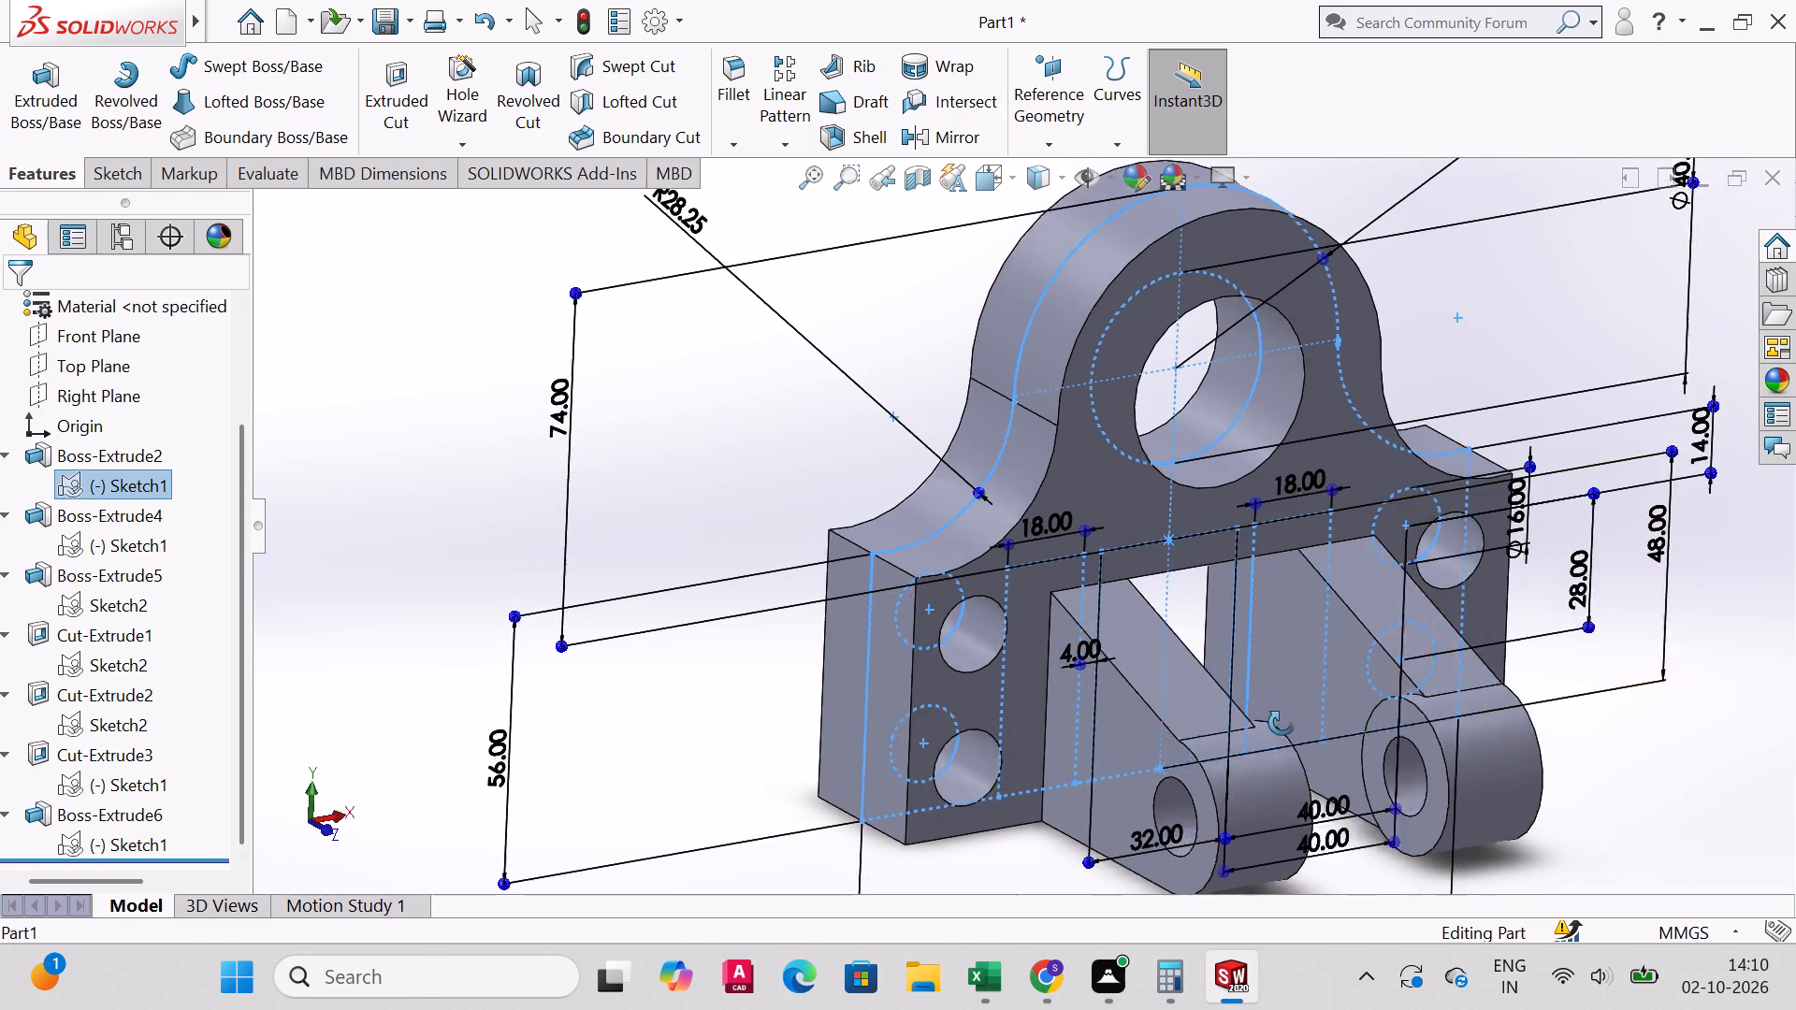
middle_click_drag(1282, 723, 1552, 773)
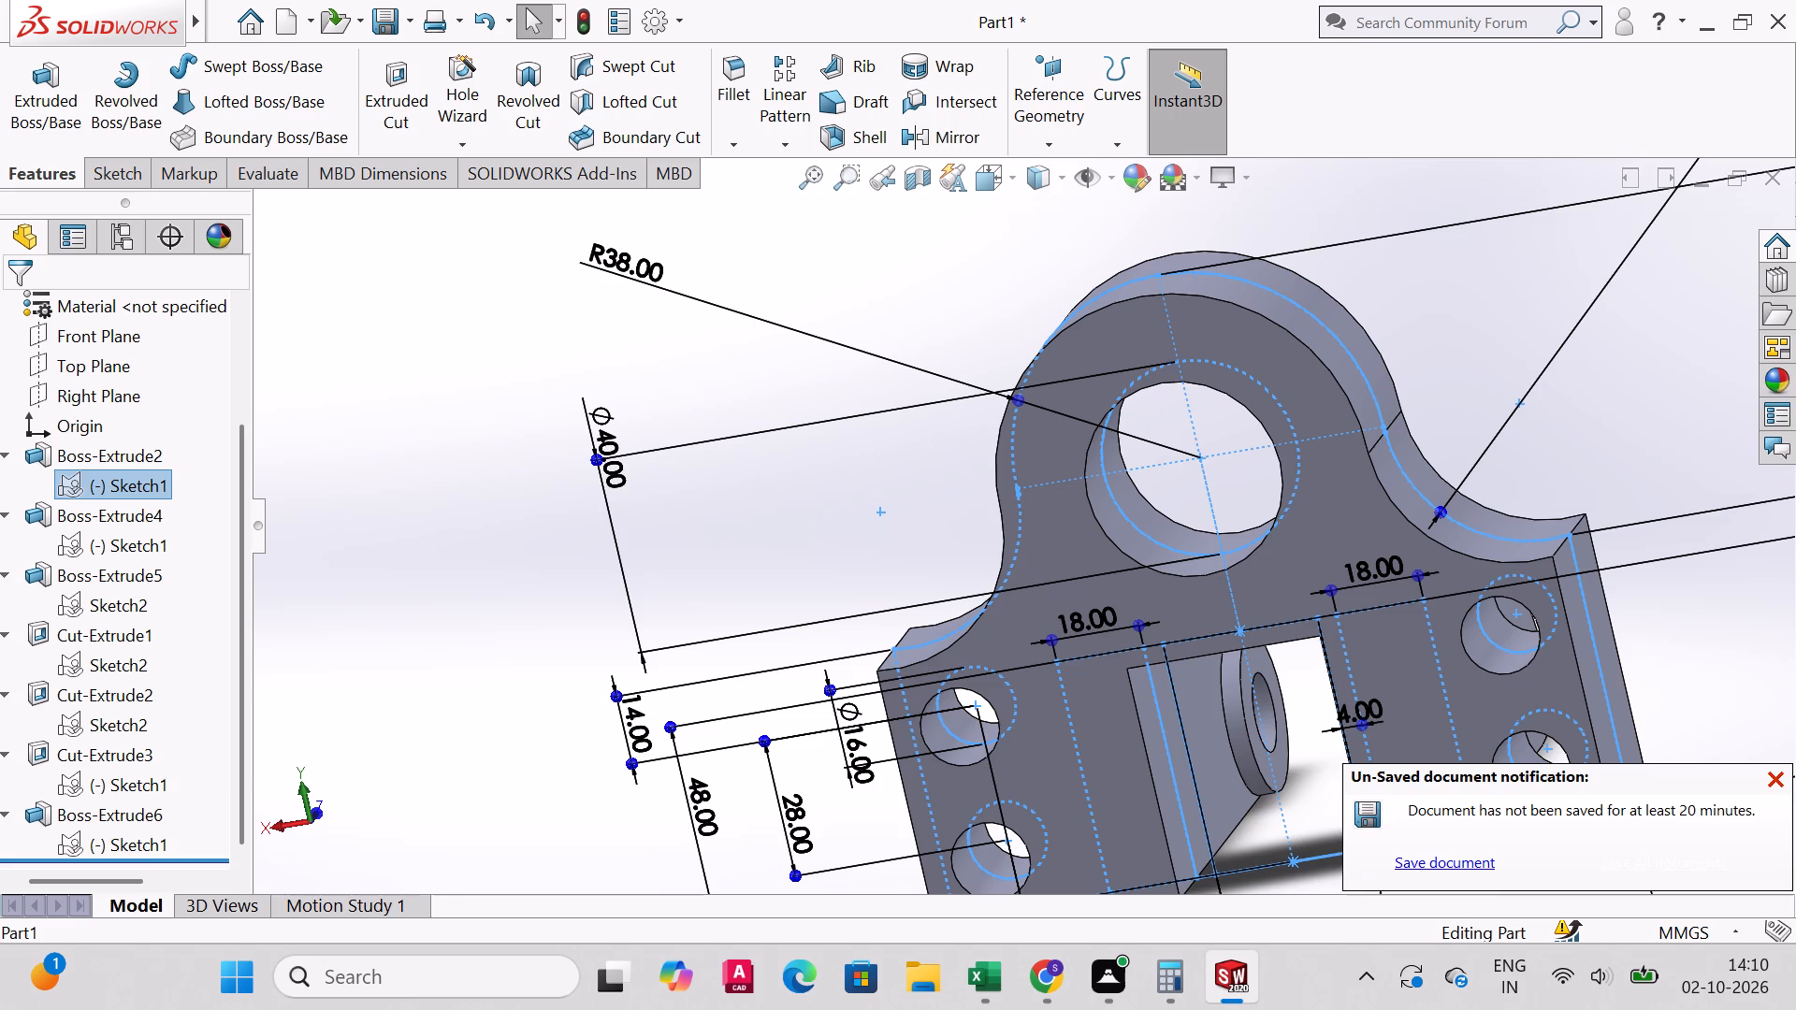
left_click(22, 99)
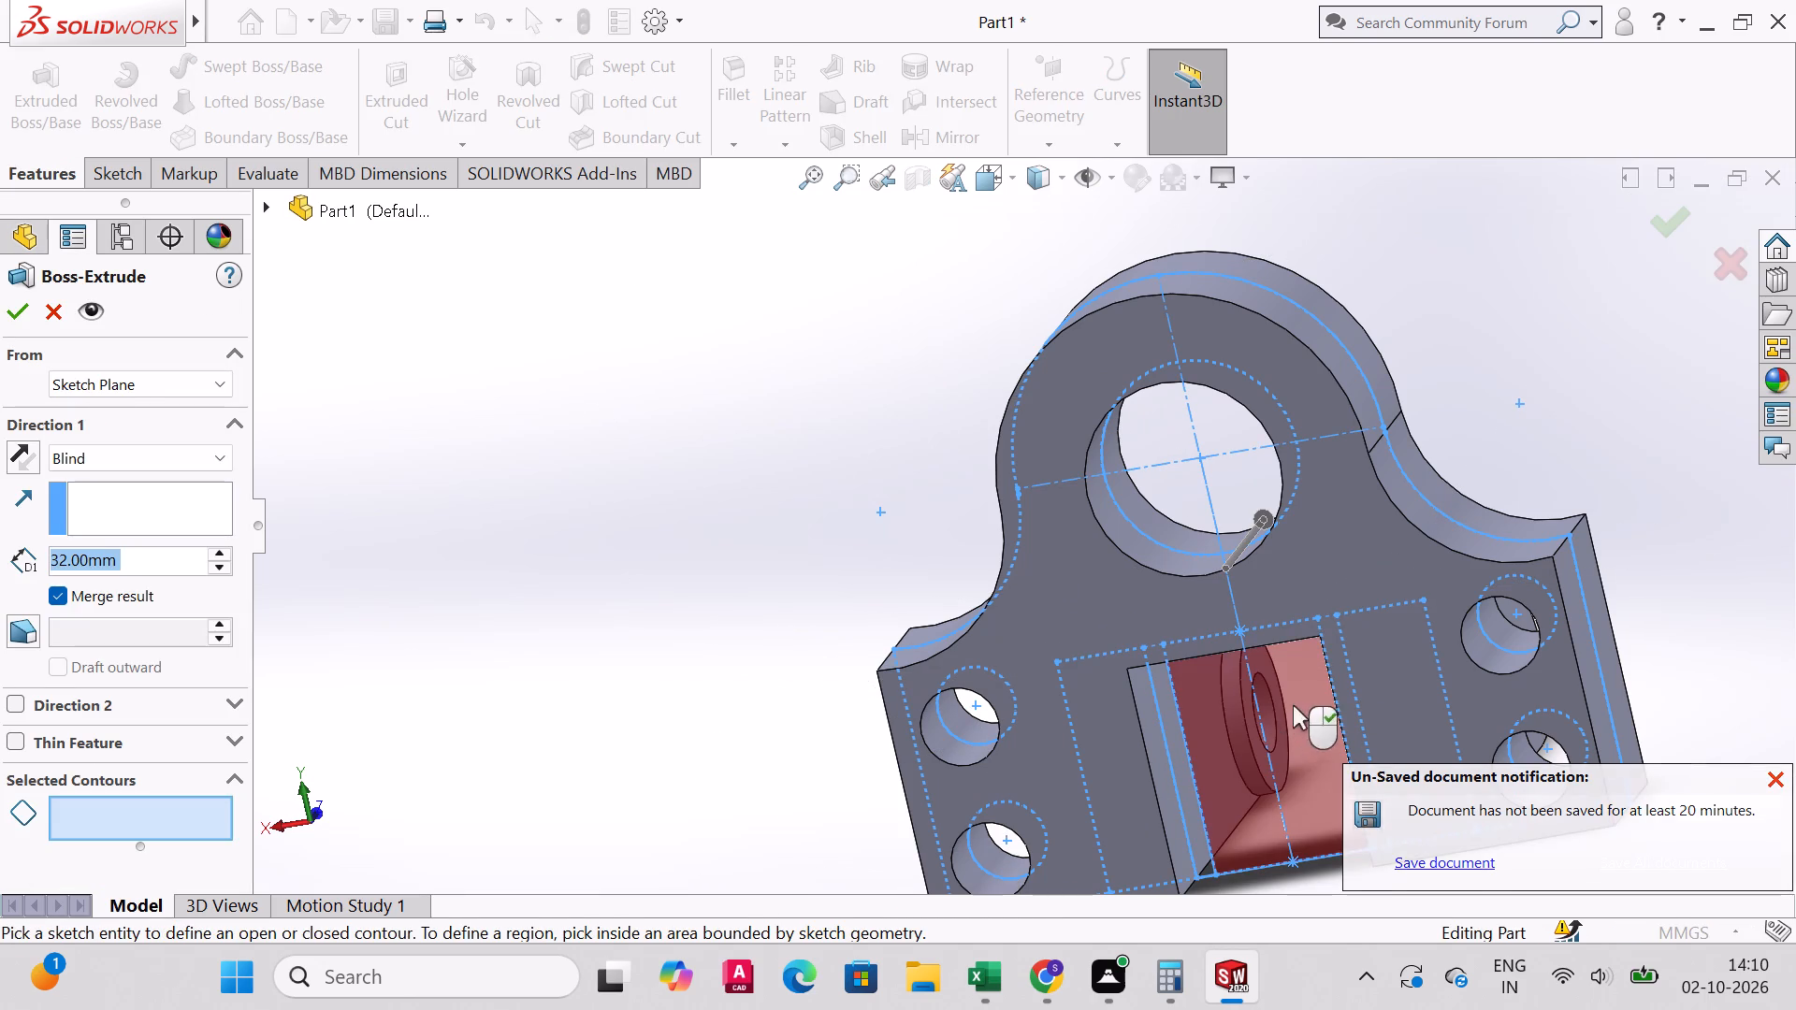
middle_click_drag(1345, 696, 1453, 617)
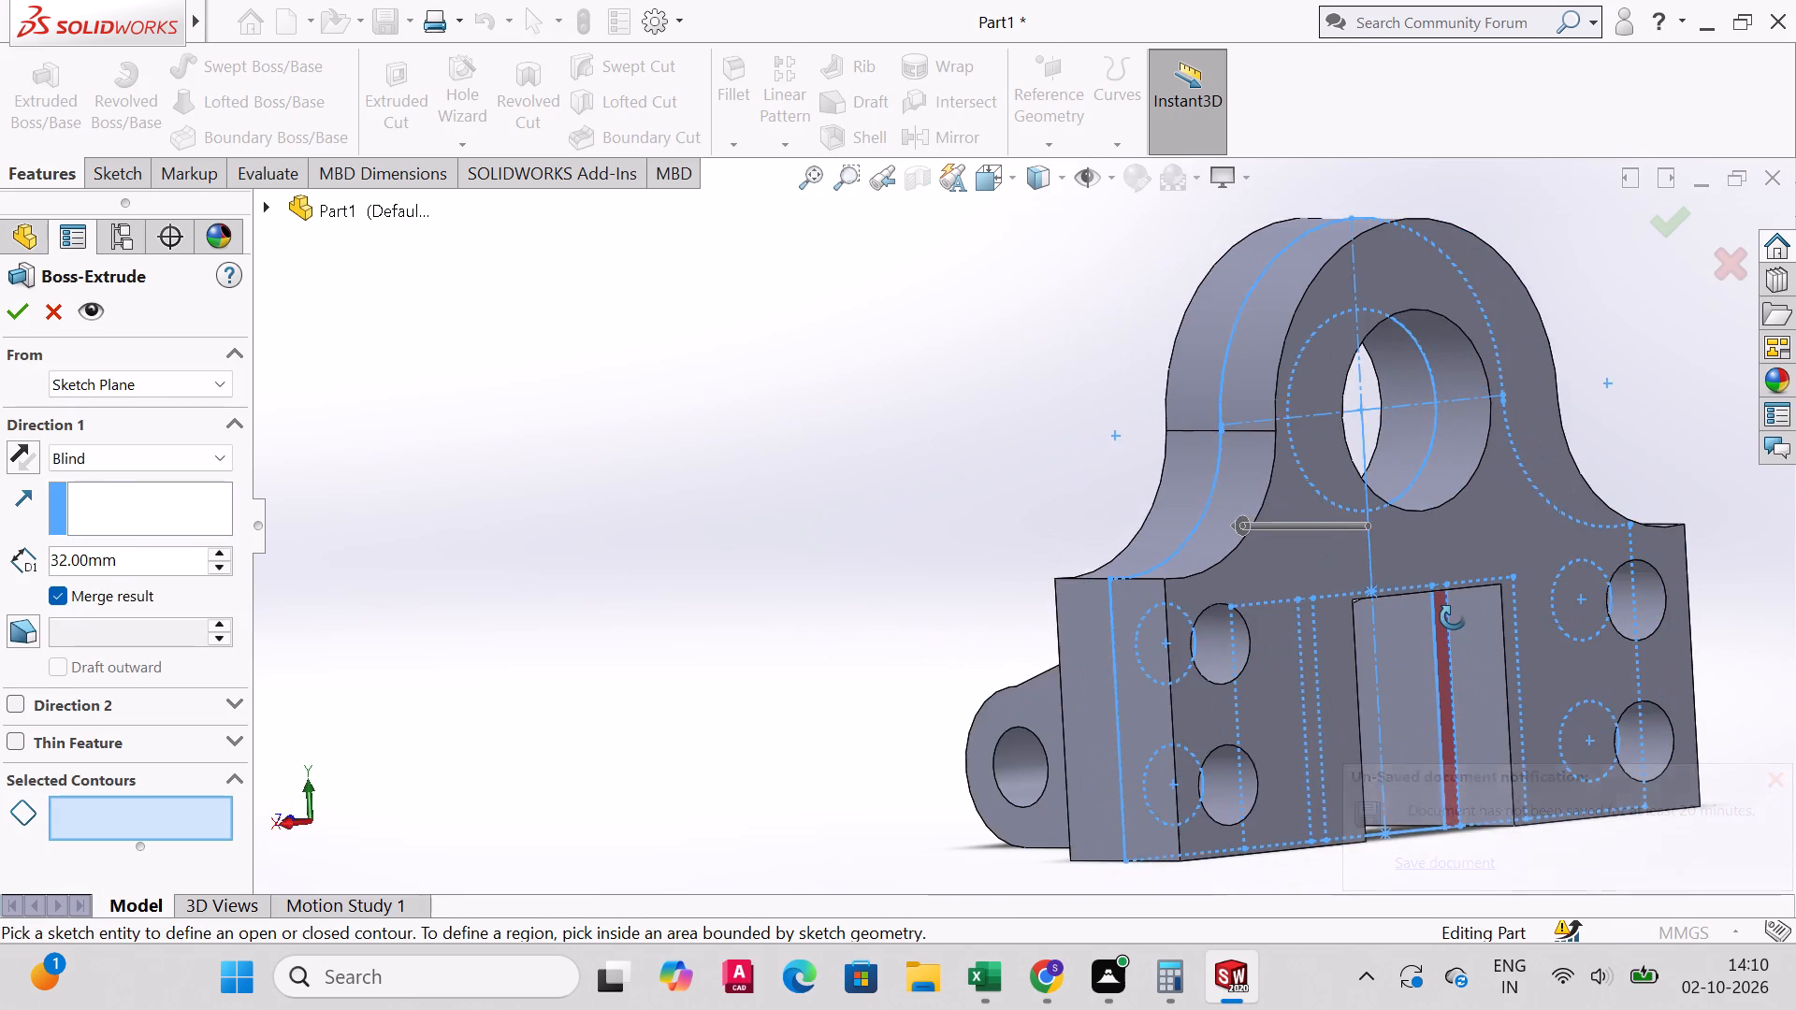
middle_click_drag(1453, 617, 1428, 638)
left_click(1432, 691)
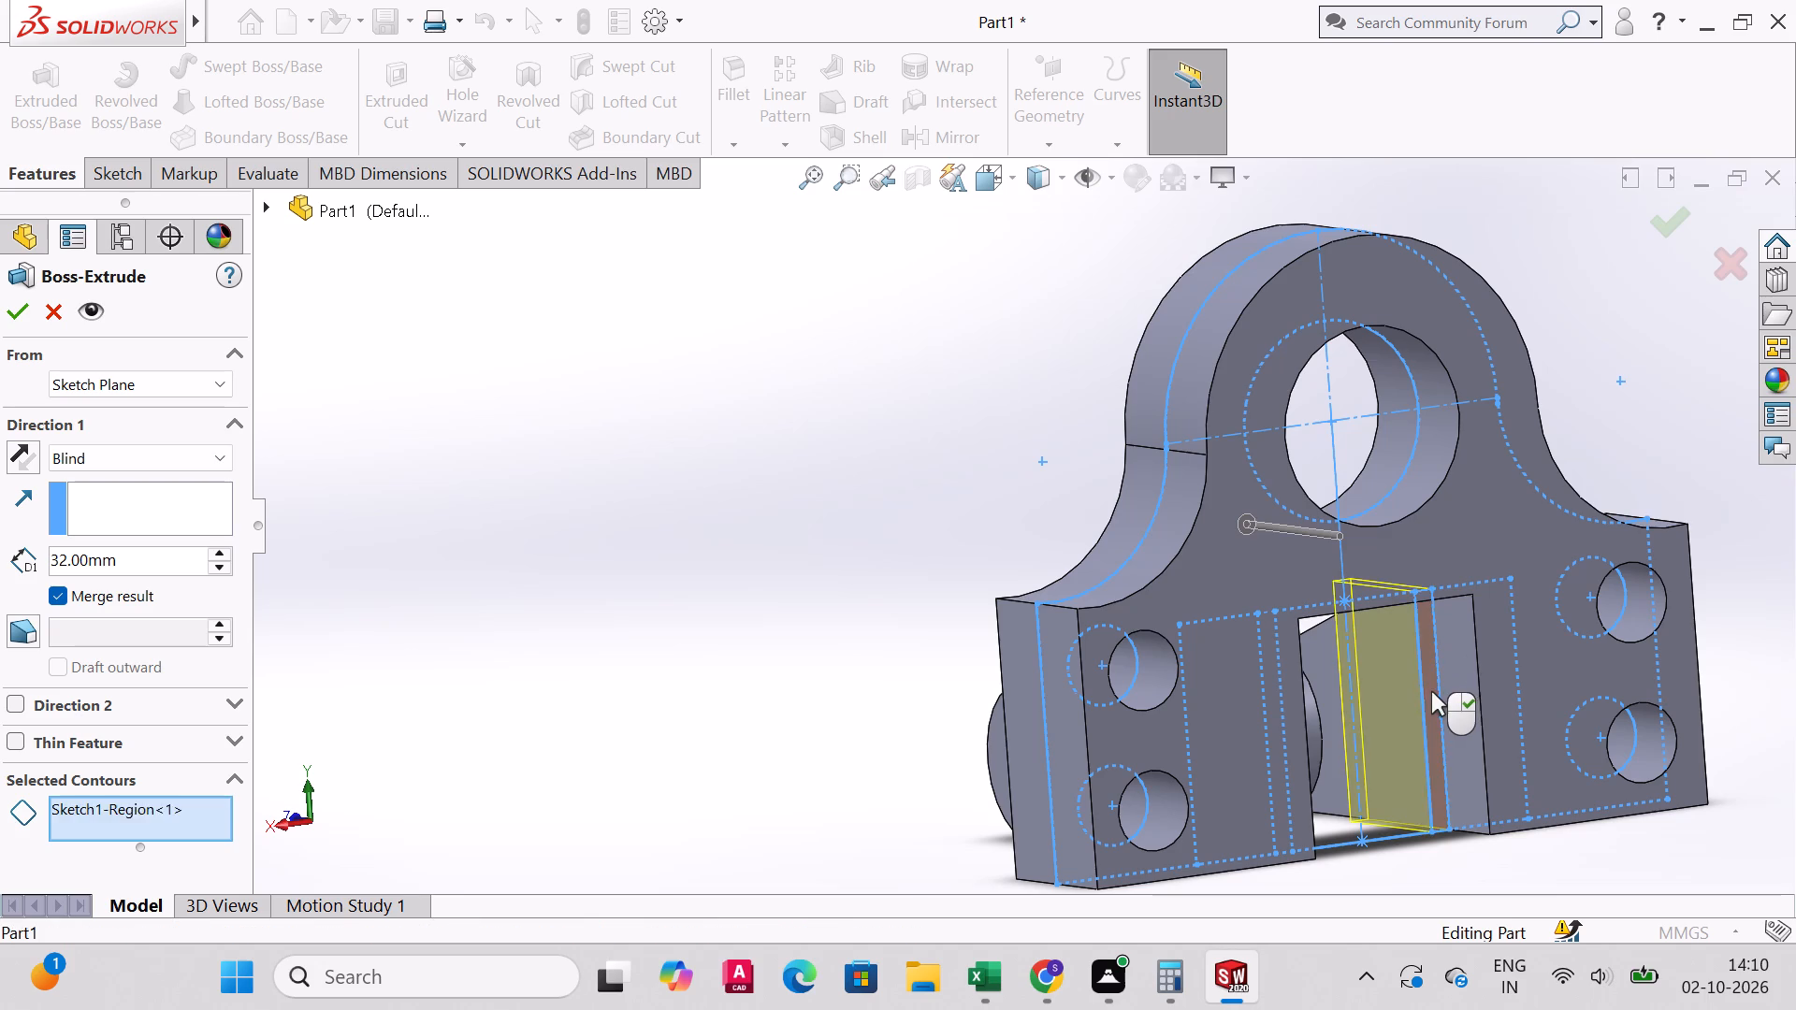
middle_click_drag(1383, 714, 1312, 760)
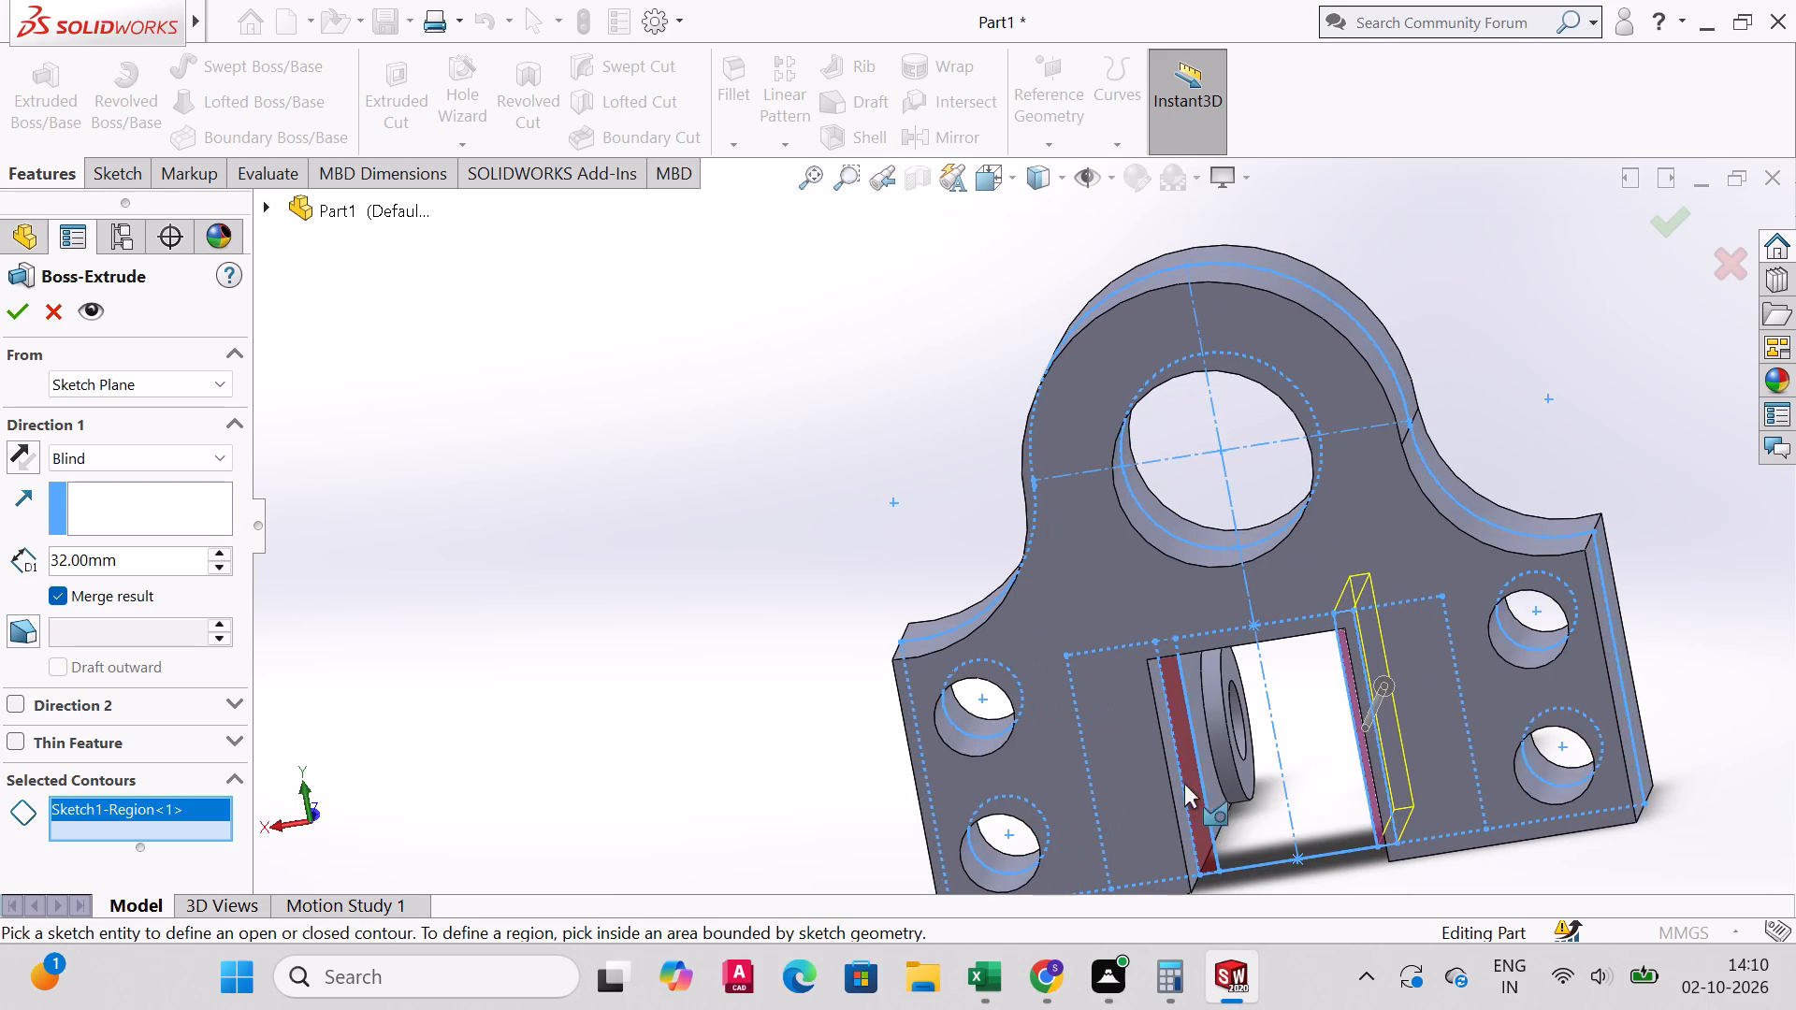
left_click(1192, 774)
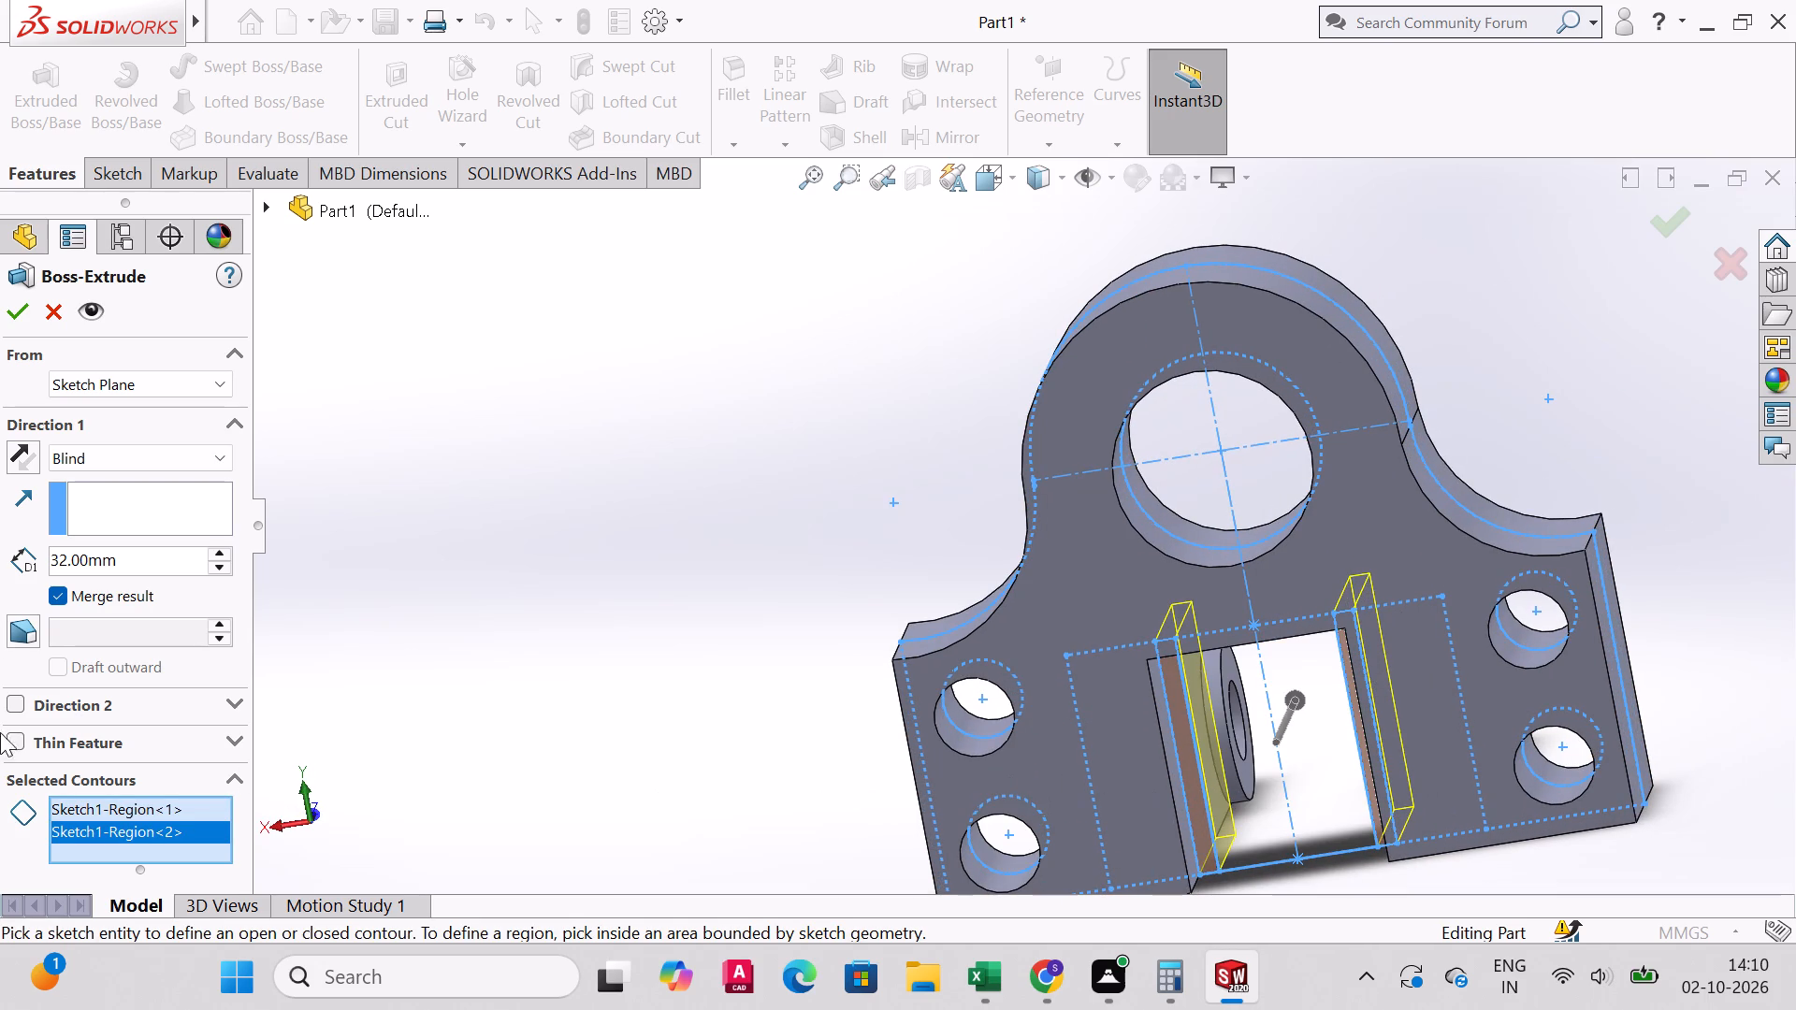
left_click(165, 453)
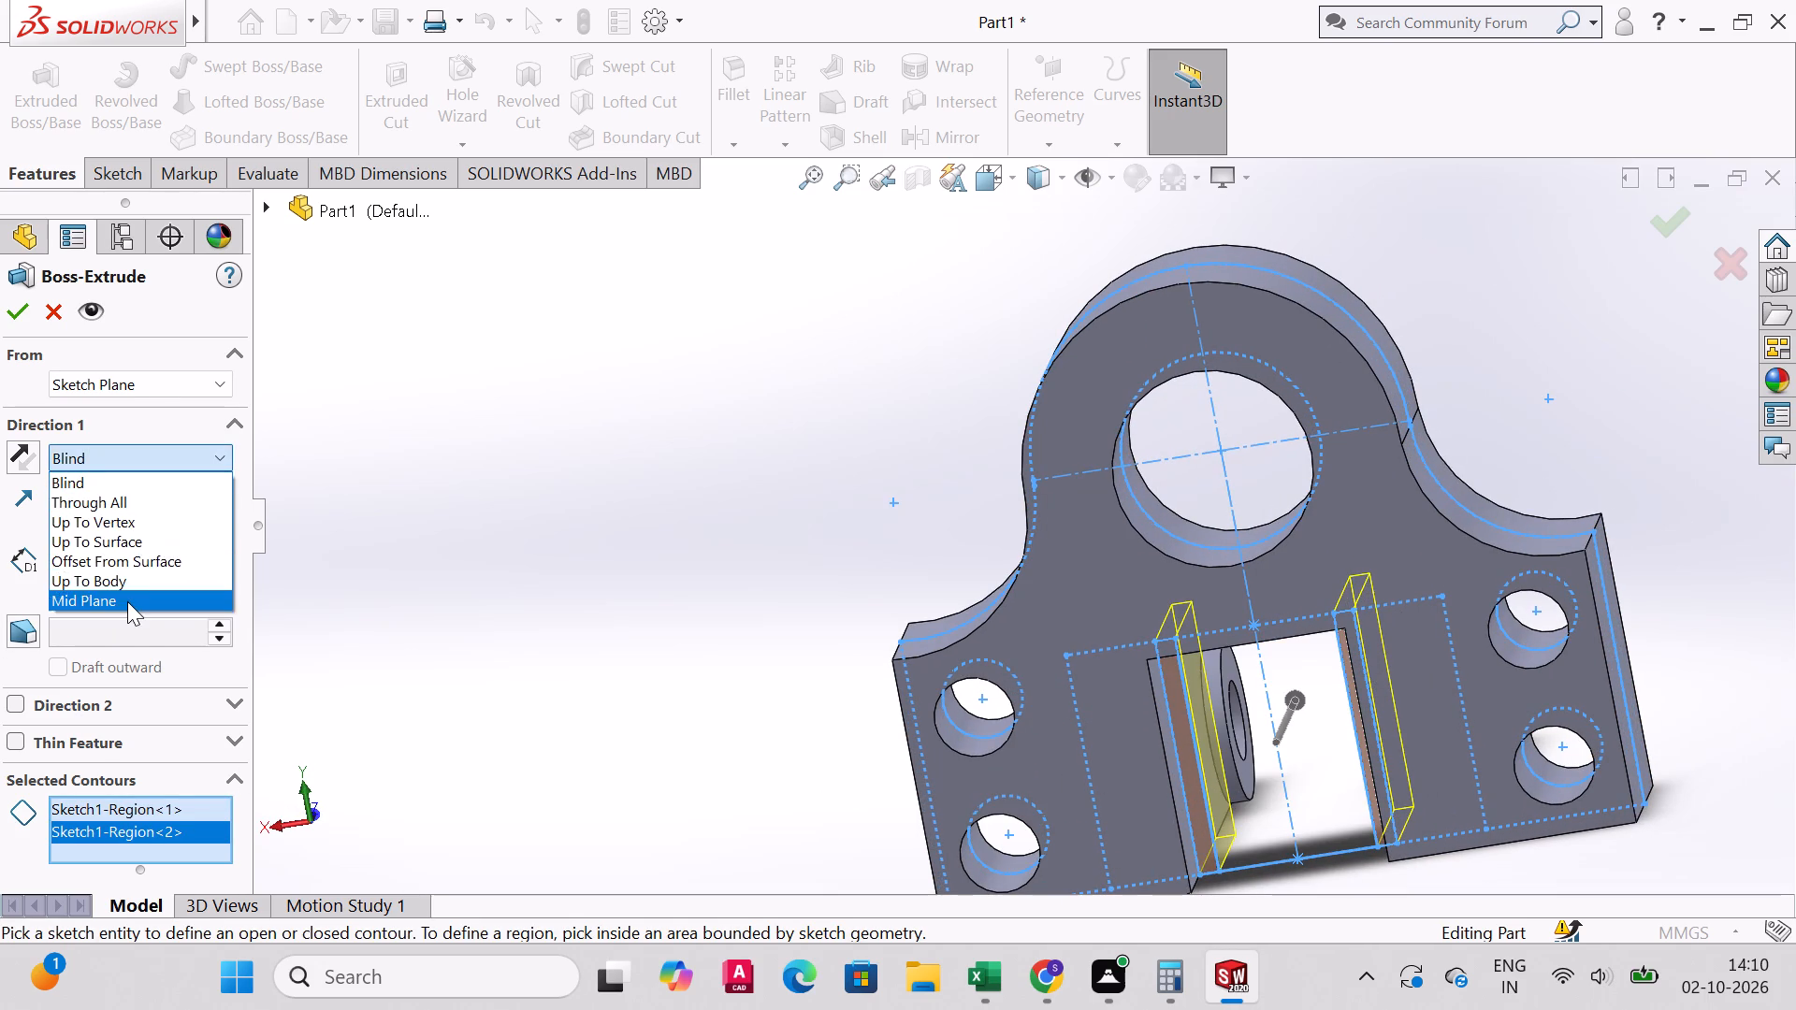
left_click(127, 601)
middle_click_drag(886, 668, 833, 719)
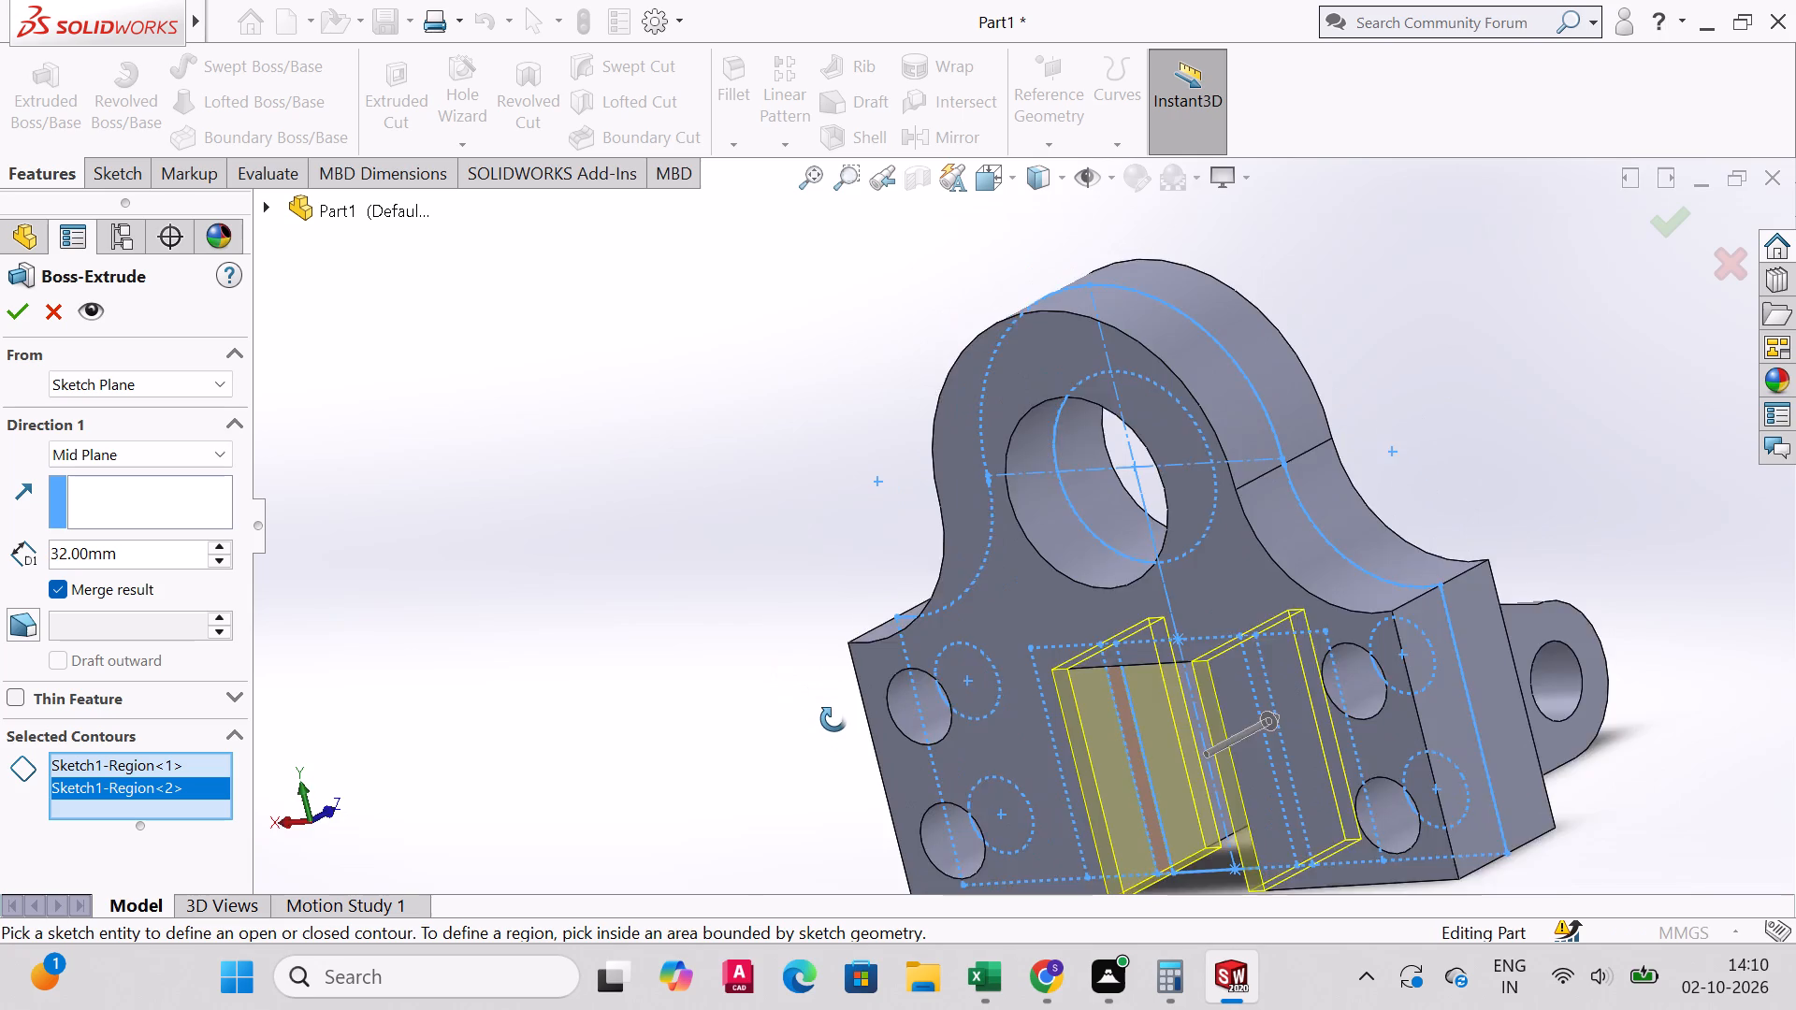
middle_click_drag(833, 719, 849, 752)
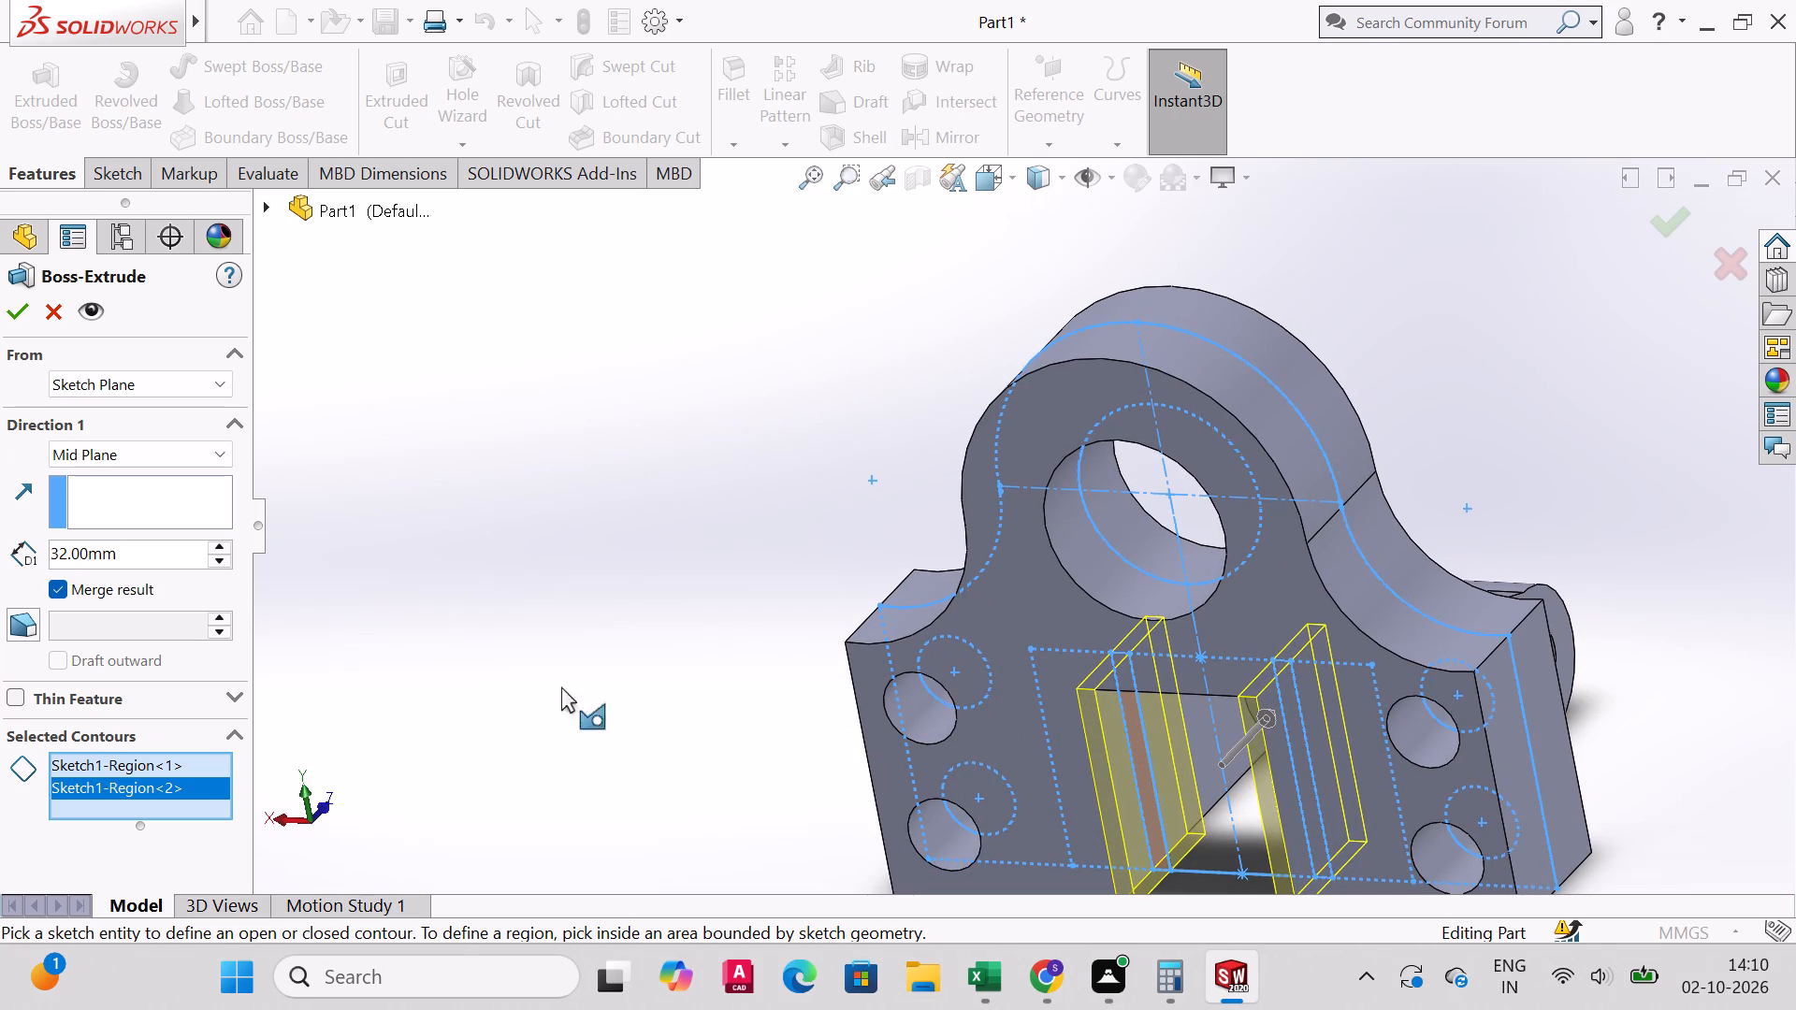
left_click(10, 325)
Cut Sketch1's two narrow strip regions beside the central opening with a reversed 147 mm blind extruded cut toward the lugs.
middle_click_drag(886, 703, 855, 712)
scroll(886, 703, "down", 1)
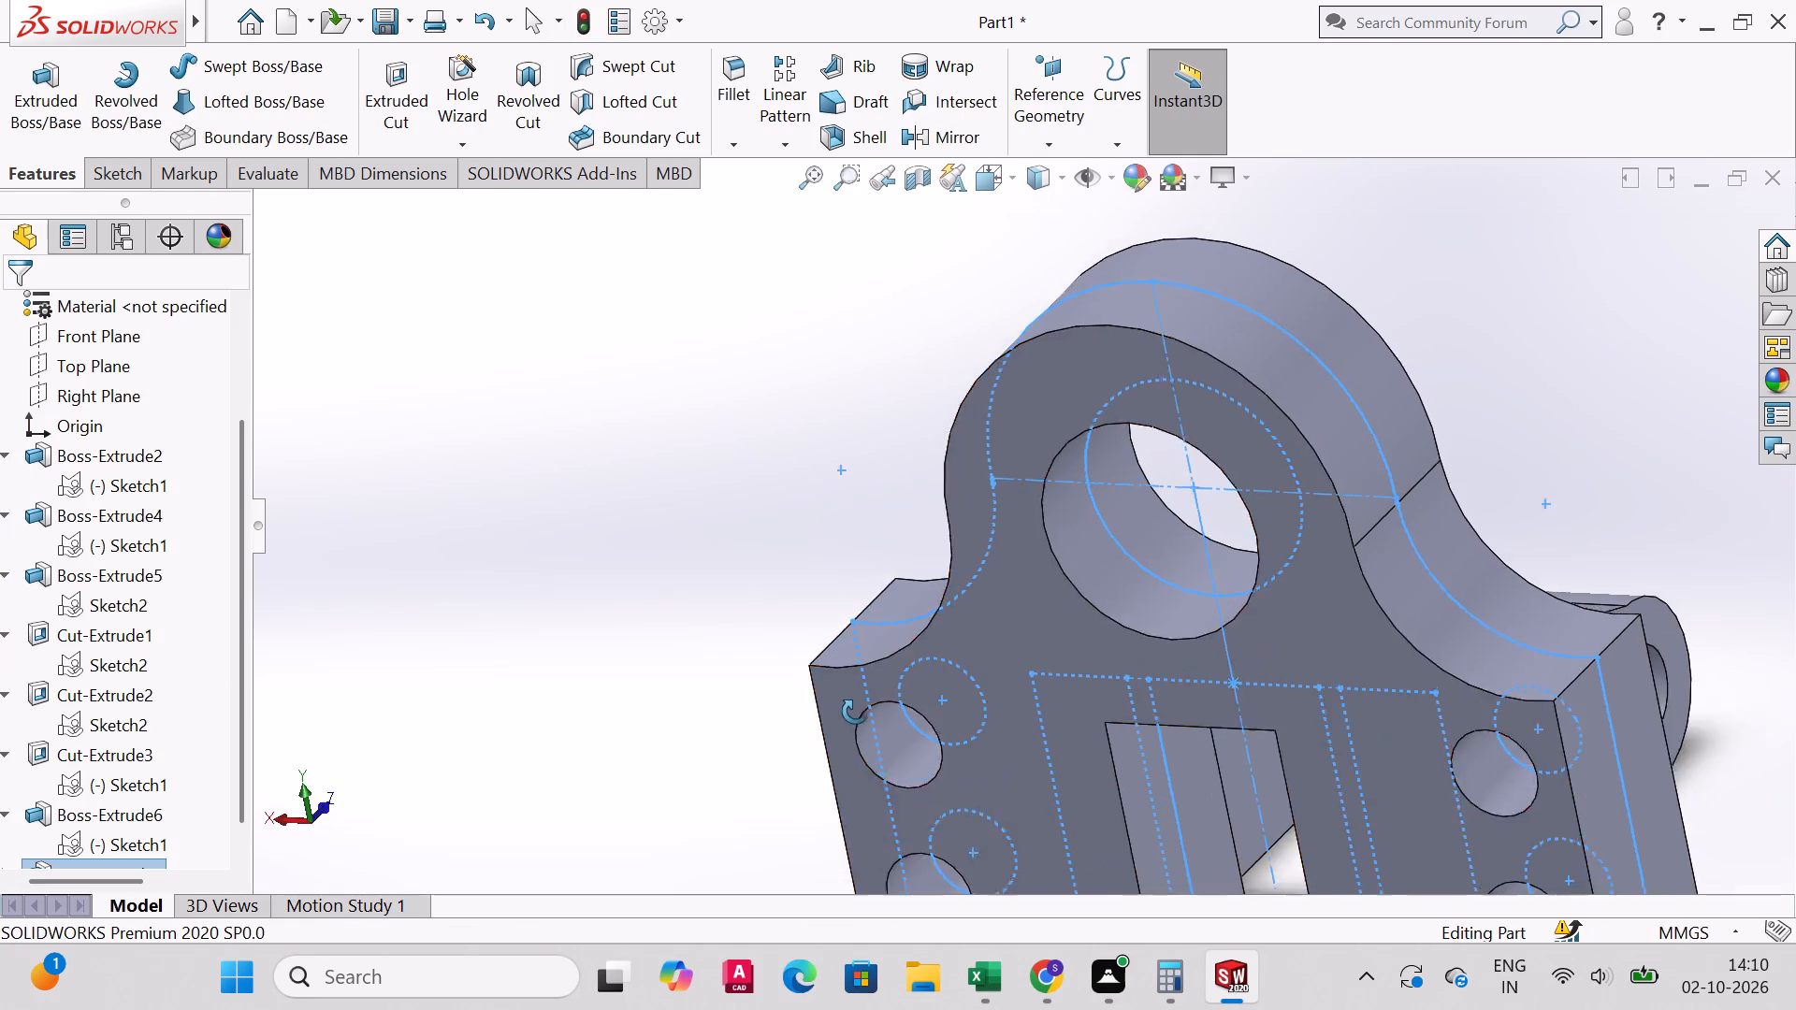
middle_click_drag(855, 712, 998, 778)
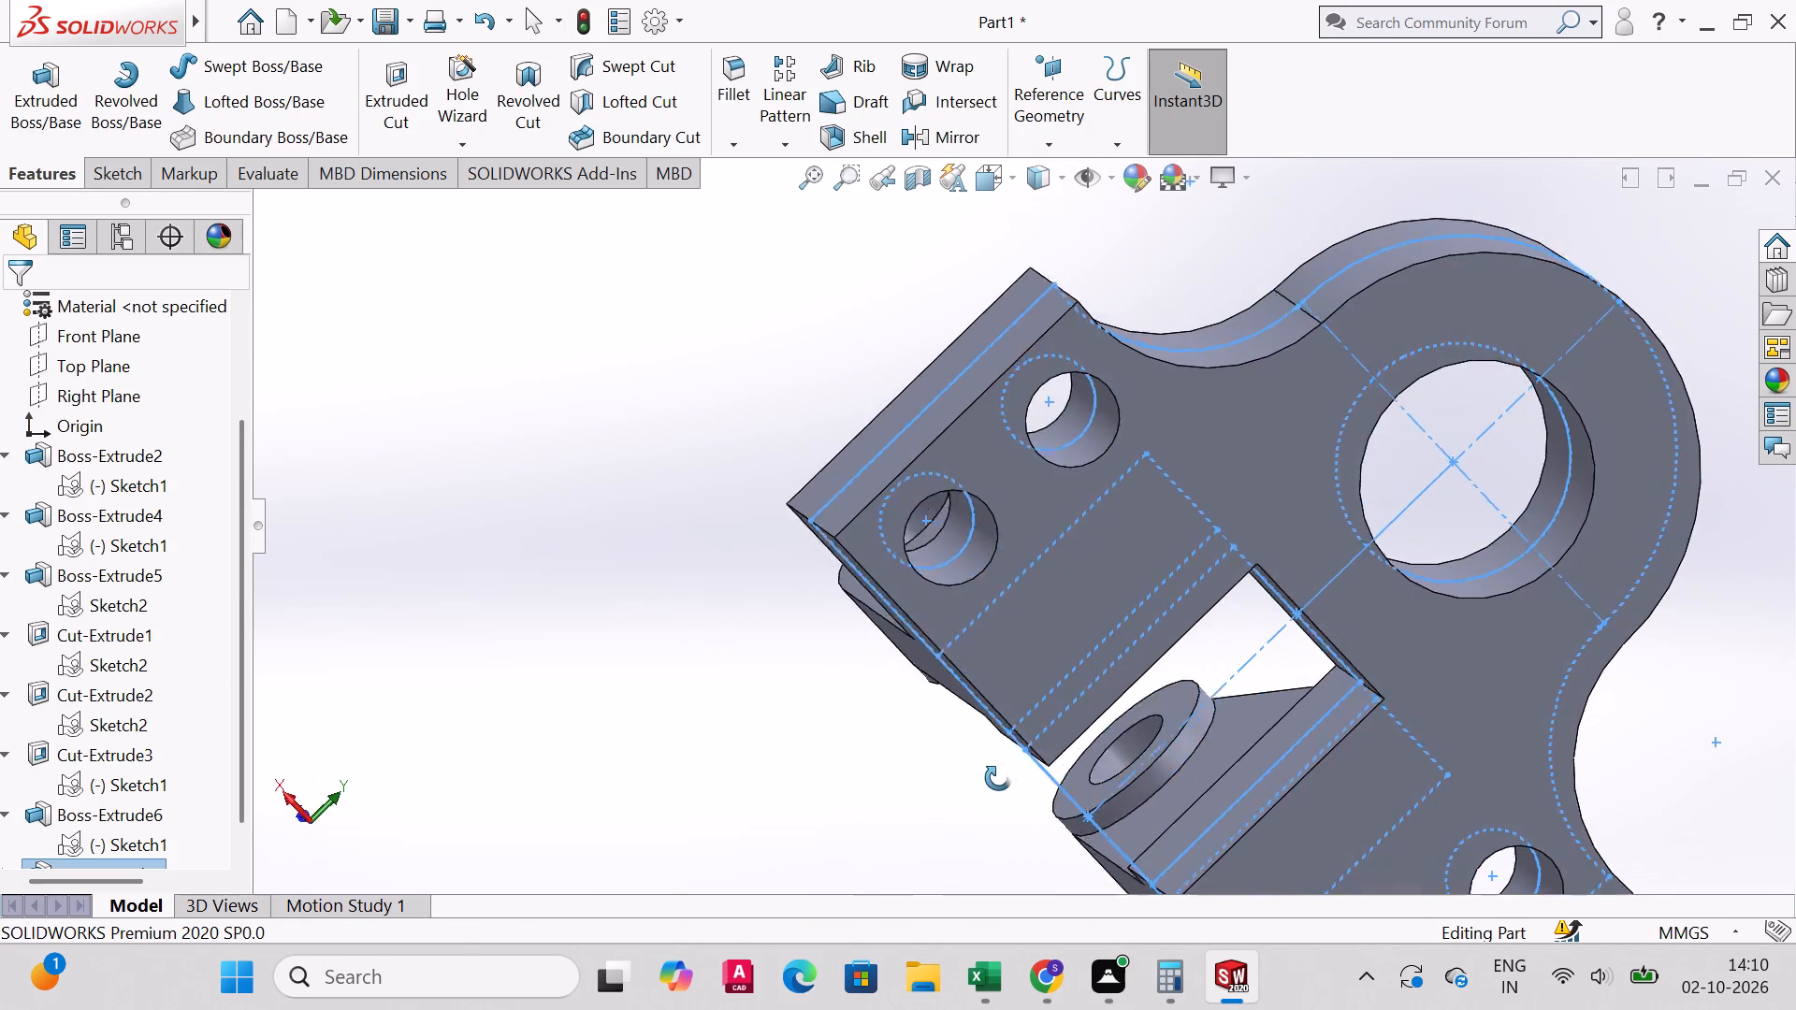
middle_click_drag(998, 778, 984, 790)
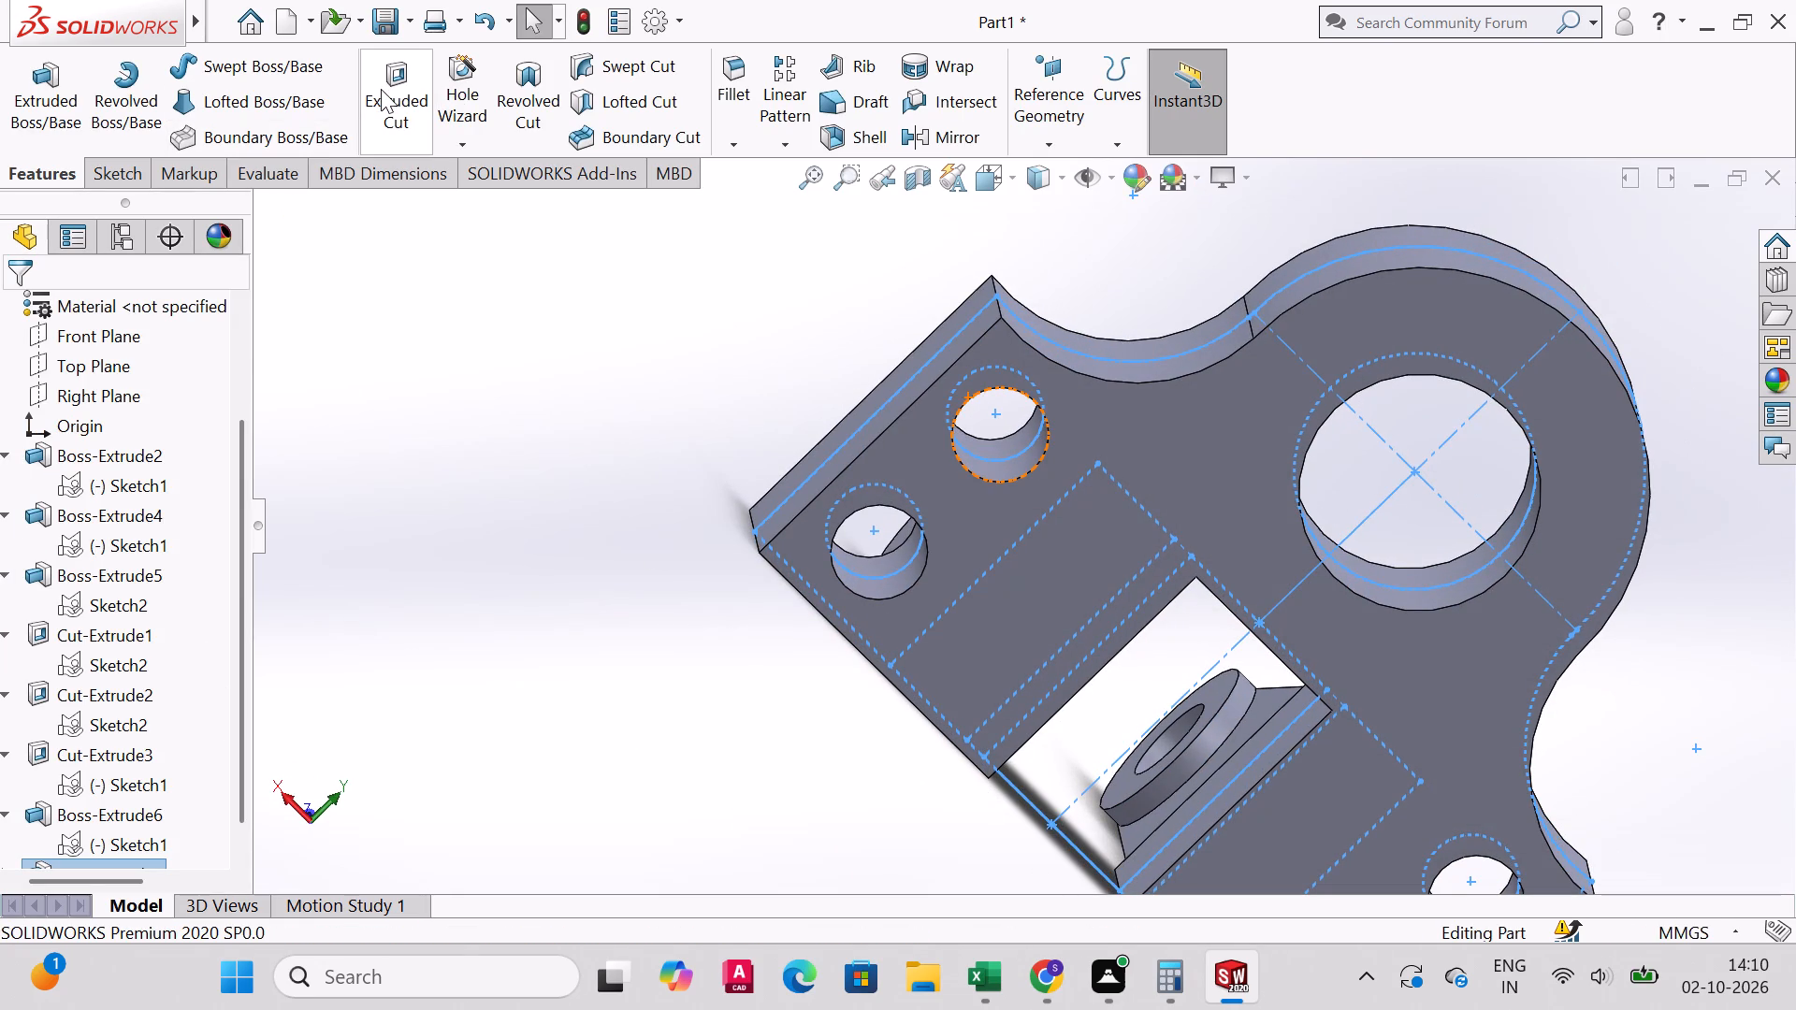
left_click(381, 89)
left_click(11, 303)
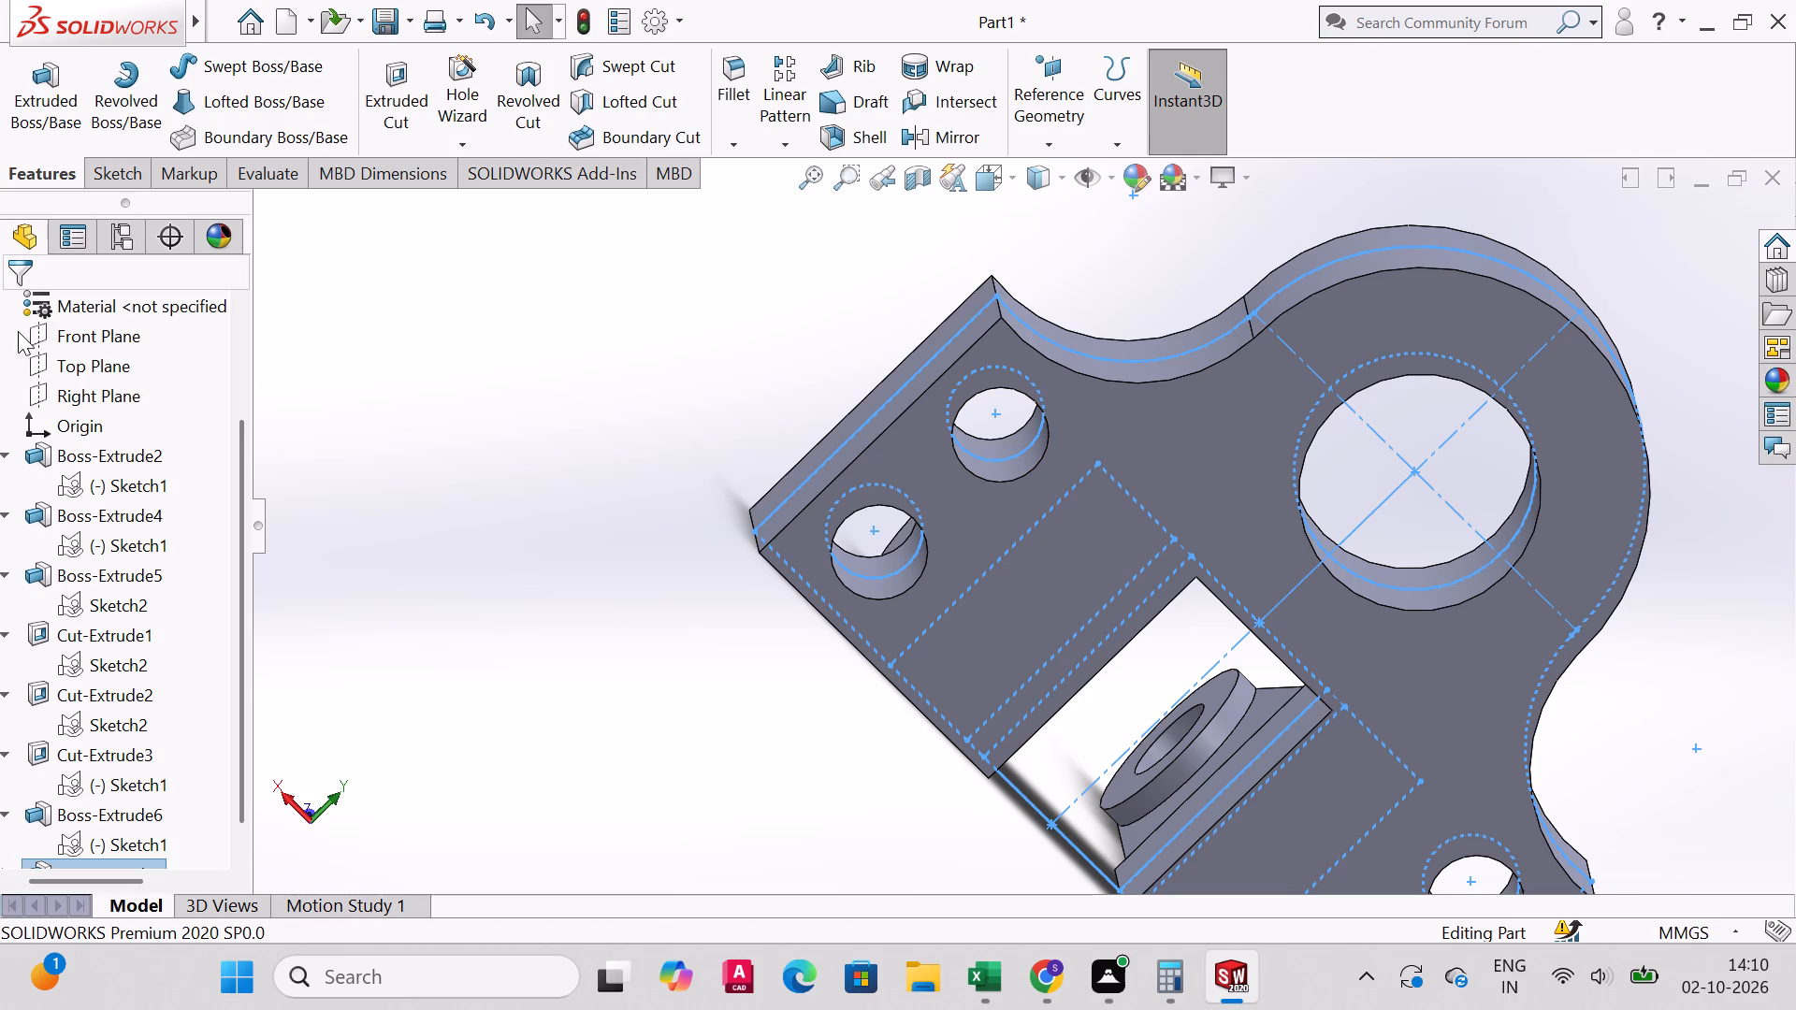
left_click(123, 485)
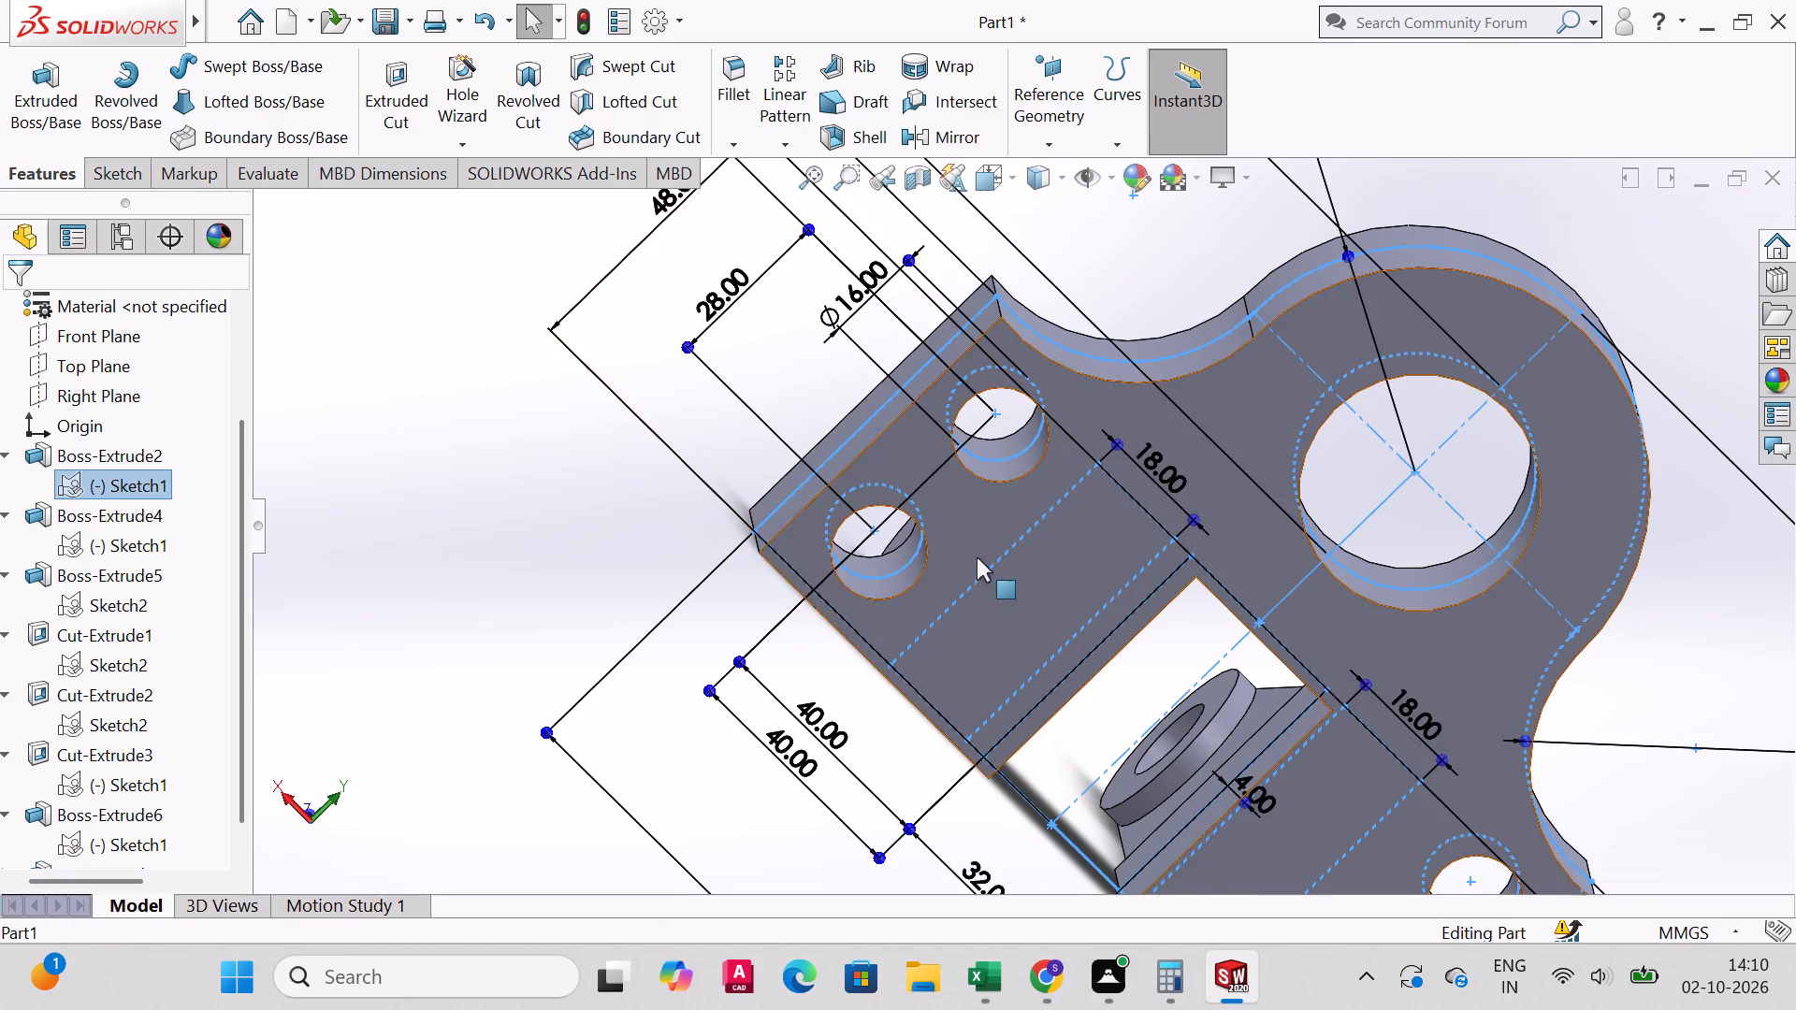
left_click(383, 86)
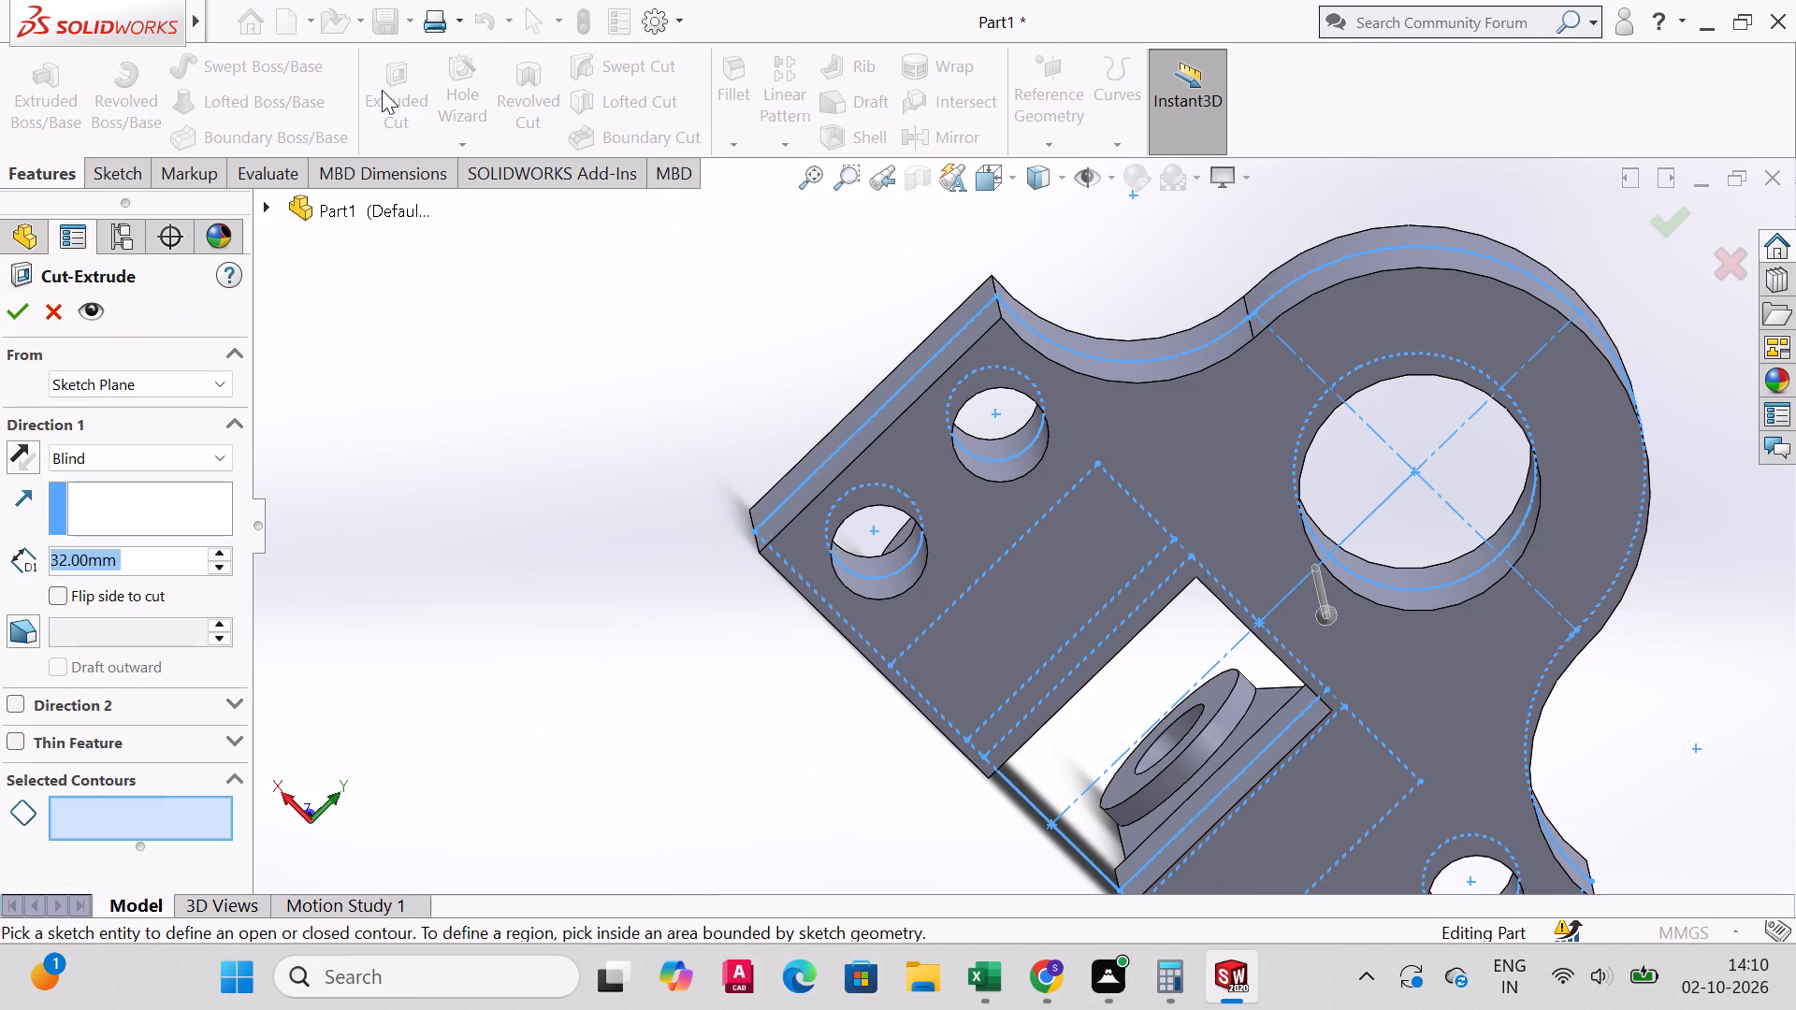
middle_click_drag(1218, 730, 1154, 703)
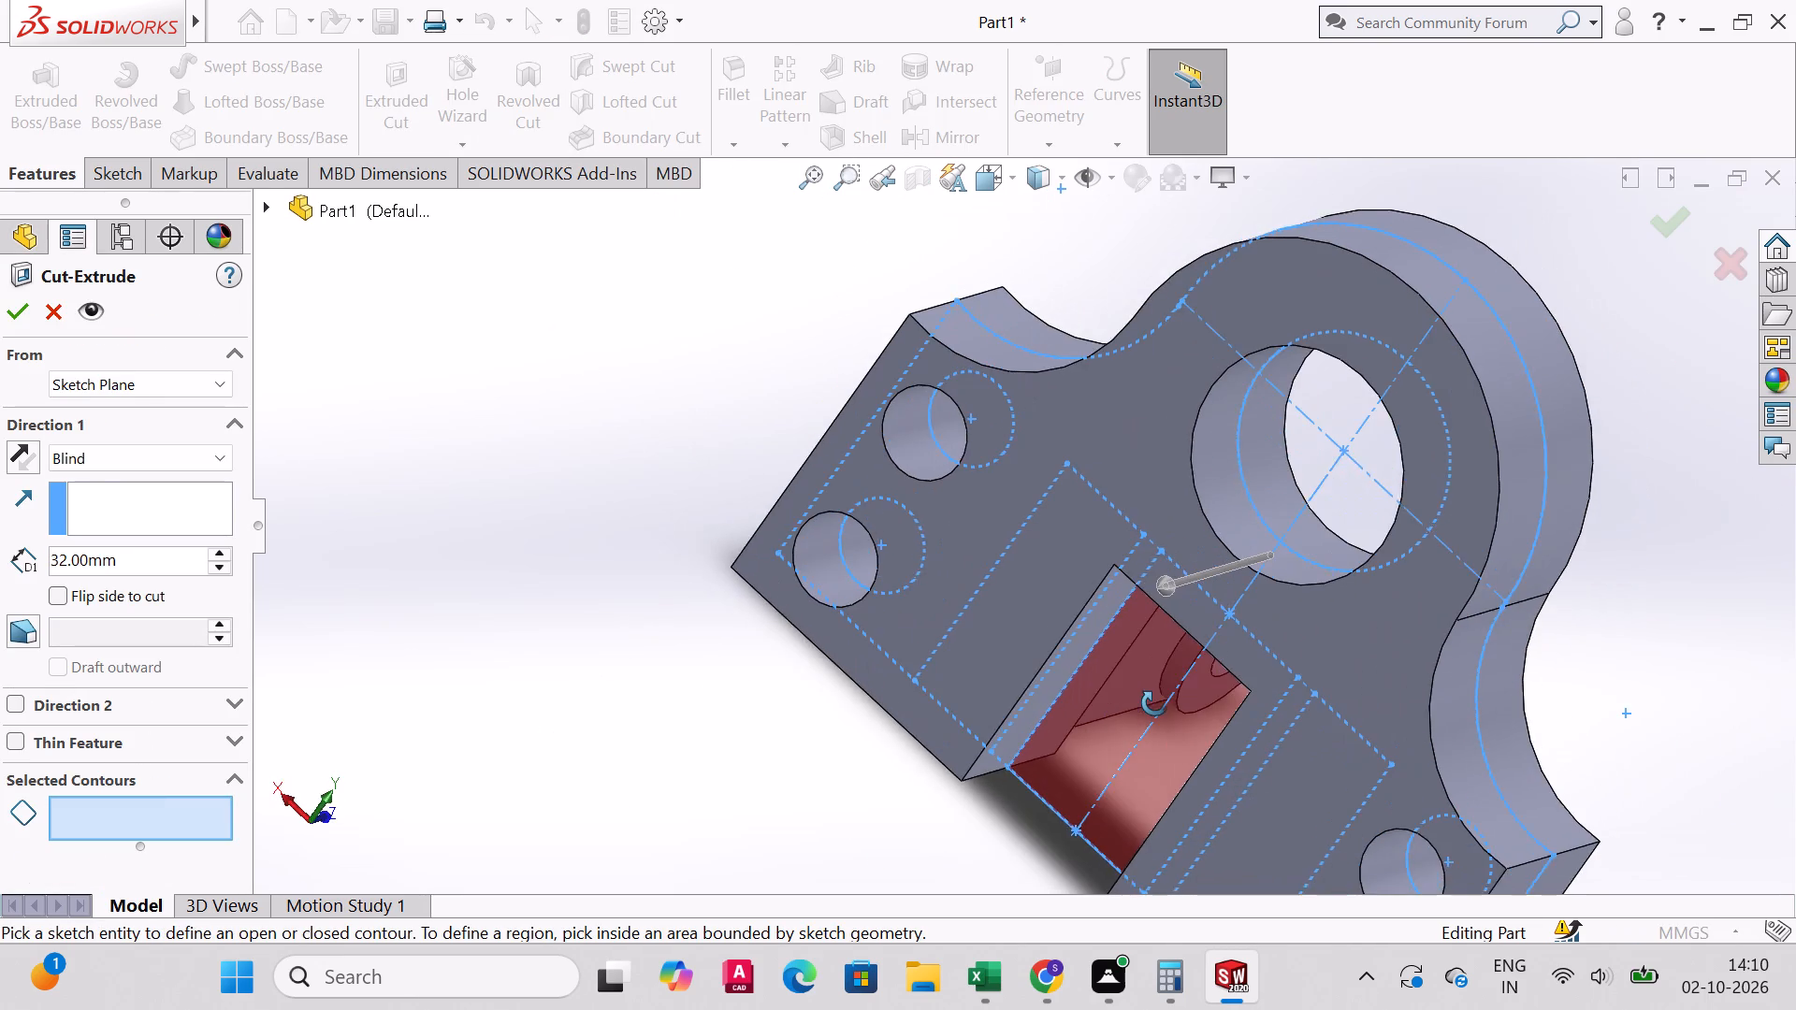
middle_click_drag(1154, 703, 1192, 680)
middle_click_drag(1175, 683, 1208, 715)
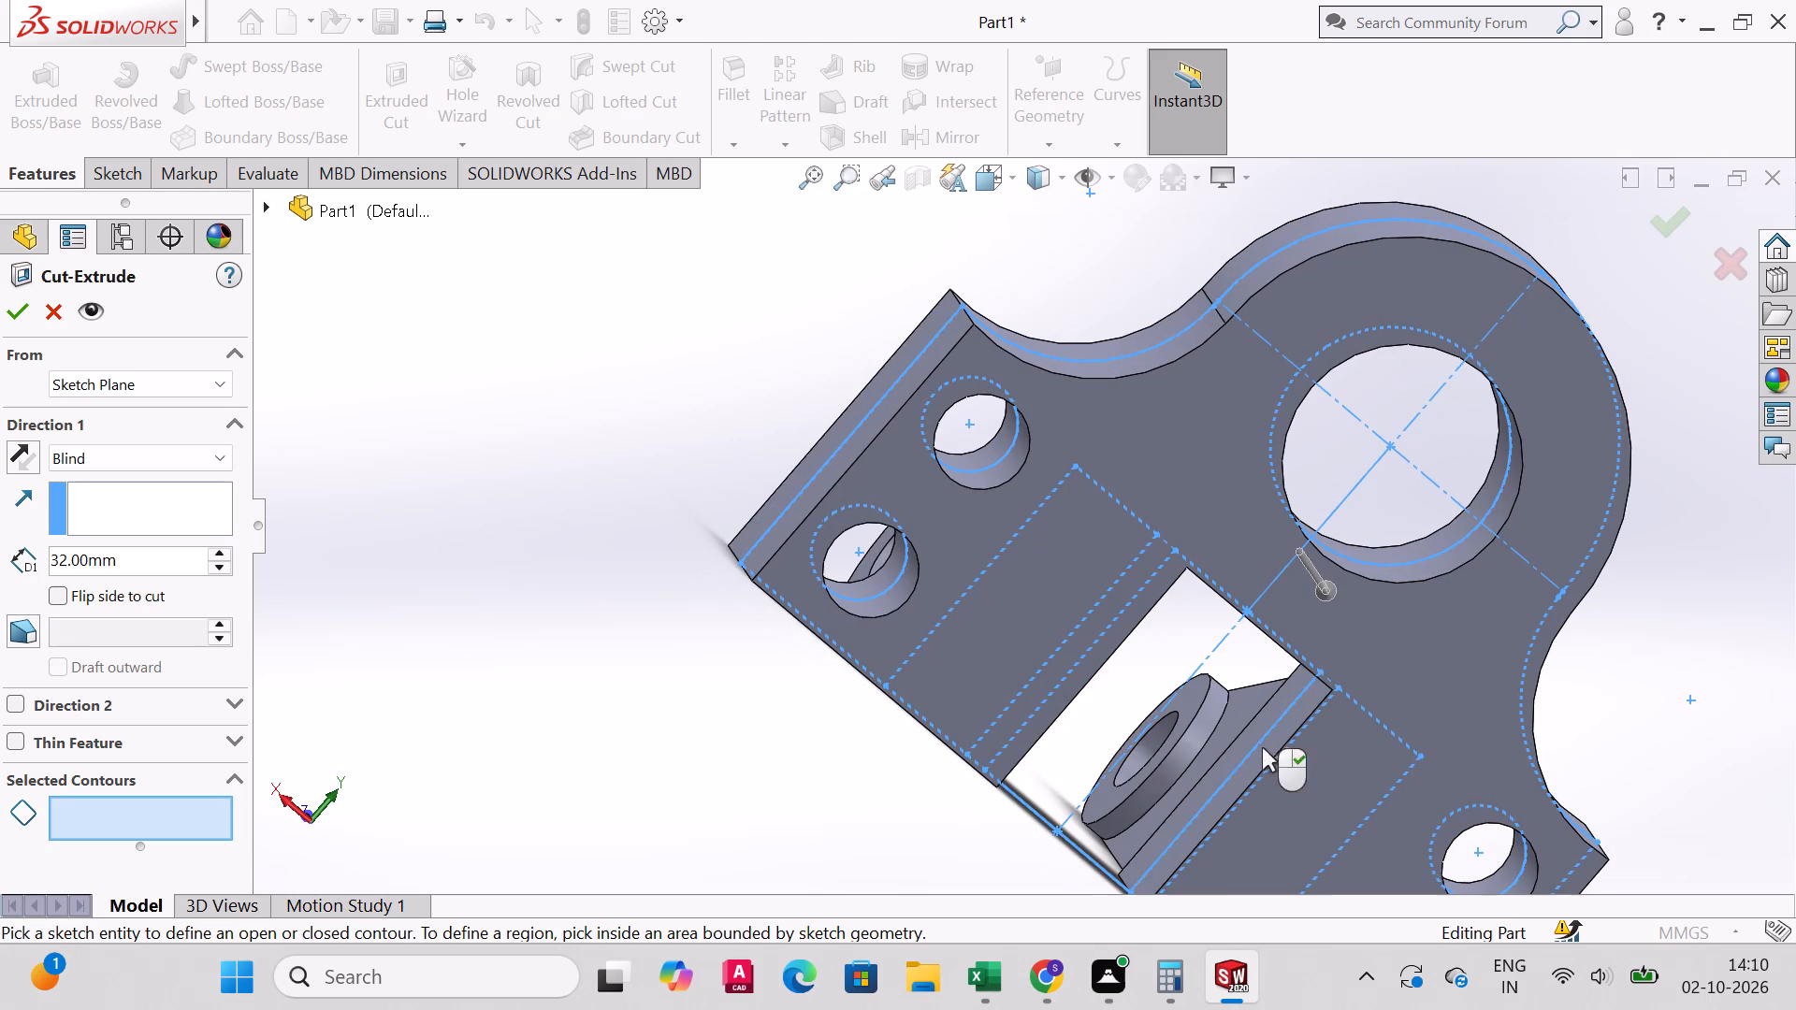
left_click(1266, 749)
left_click_drag(1255, 815, 1217, 744)
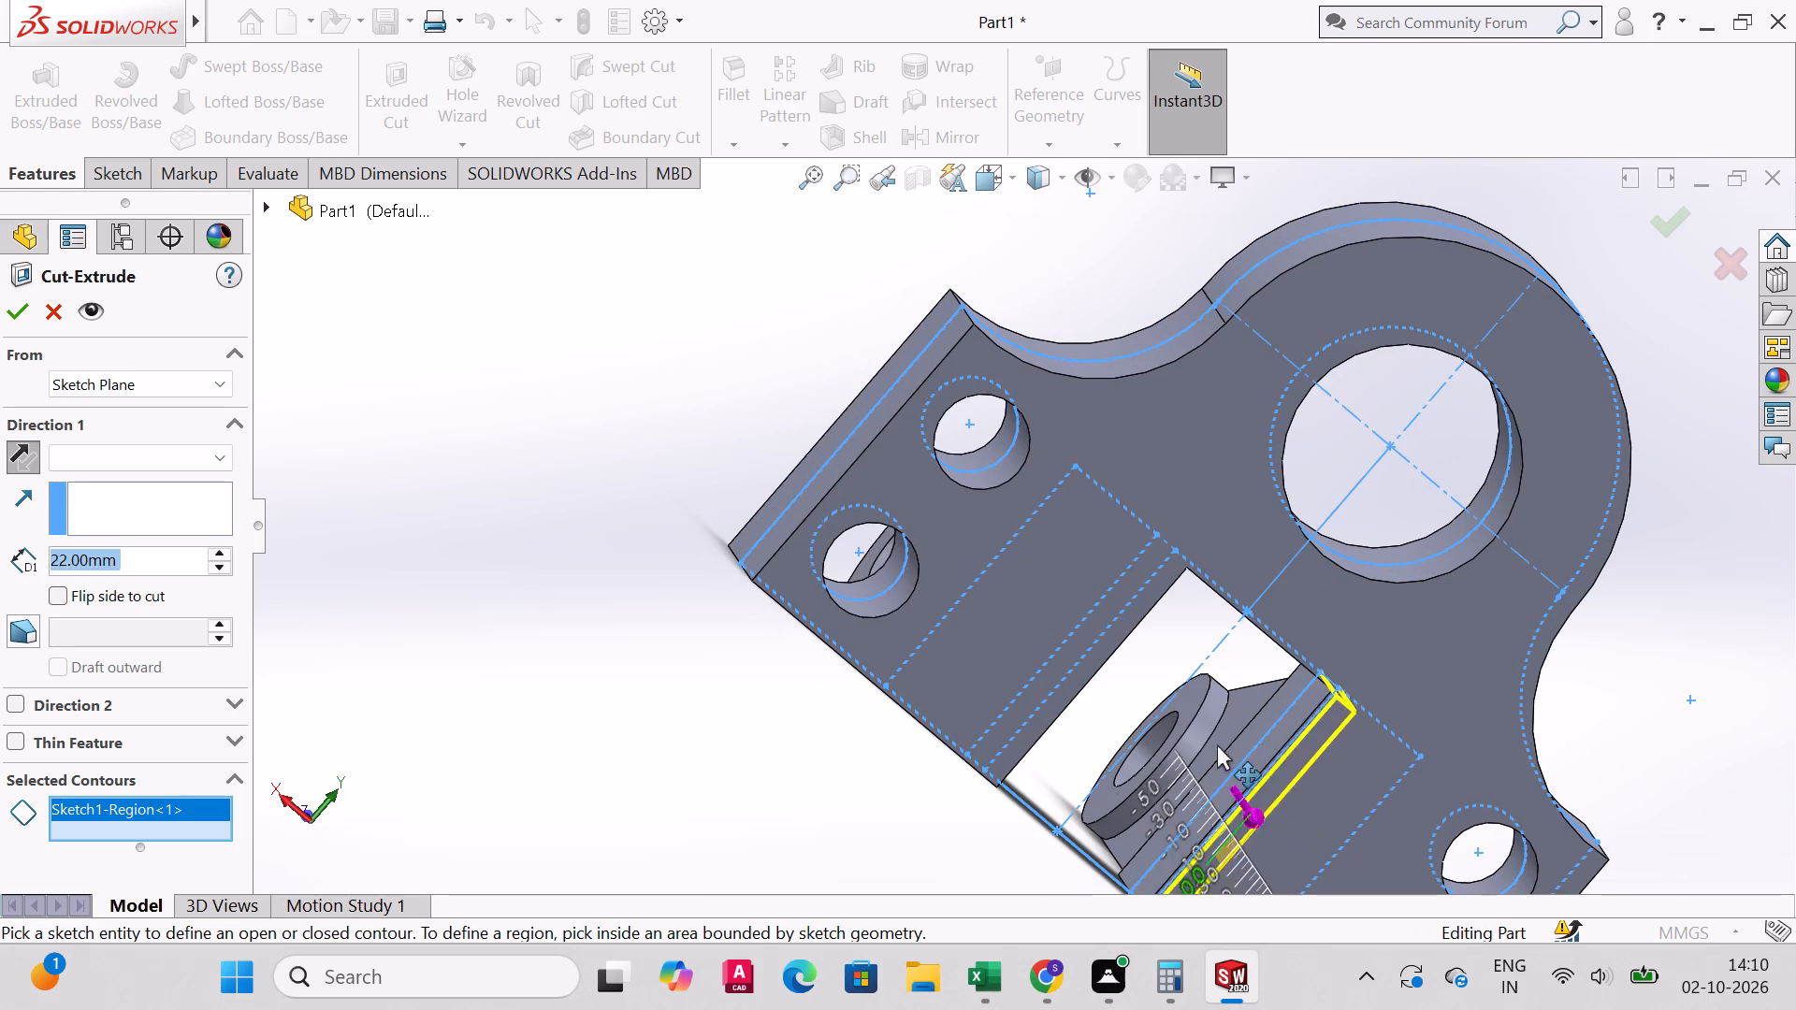
left_click_drag(1217, 744, 1137, 615)
middle_click_drag(1281, 631, 1056, 757)
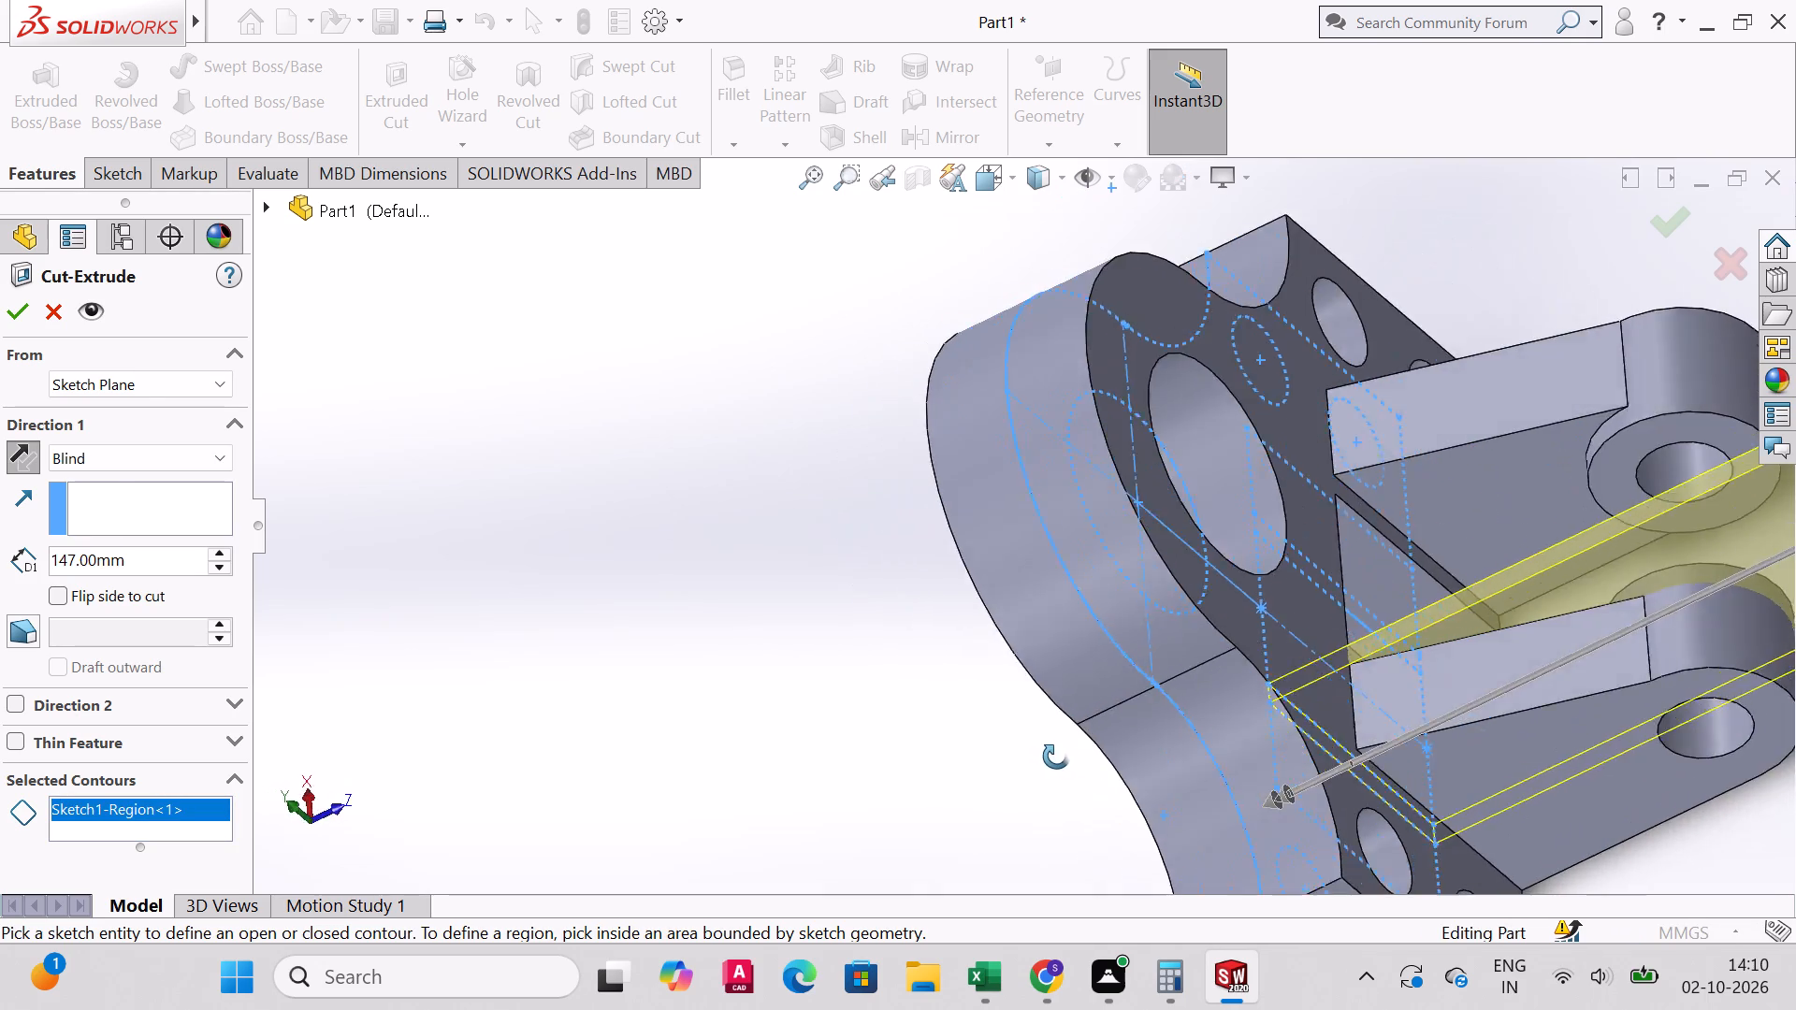
middle_click_drag(1056, 757, 1208, 679)
left_click(1081, 632)
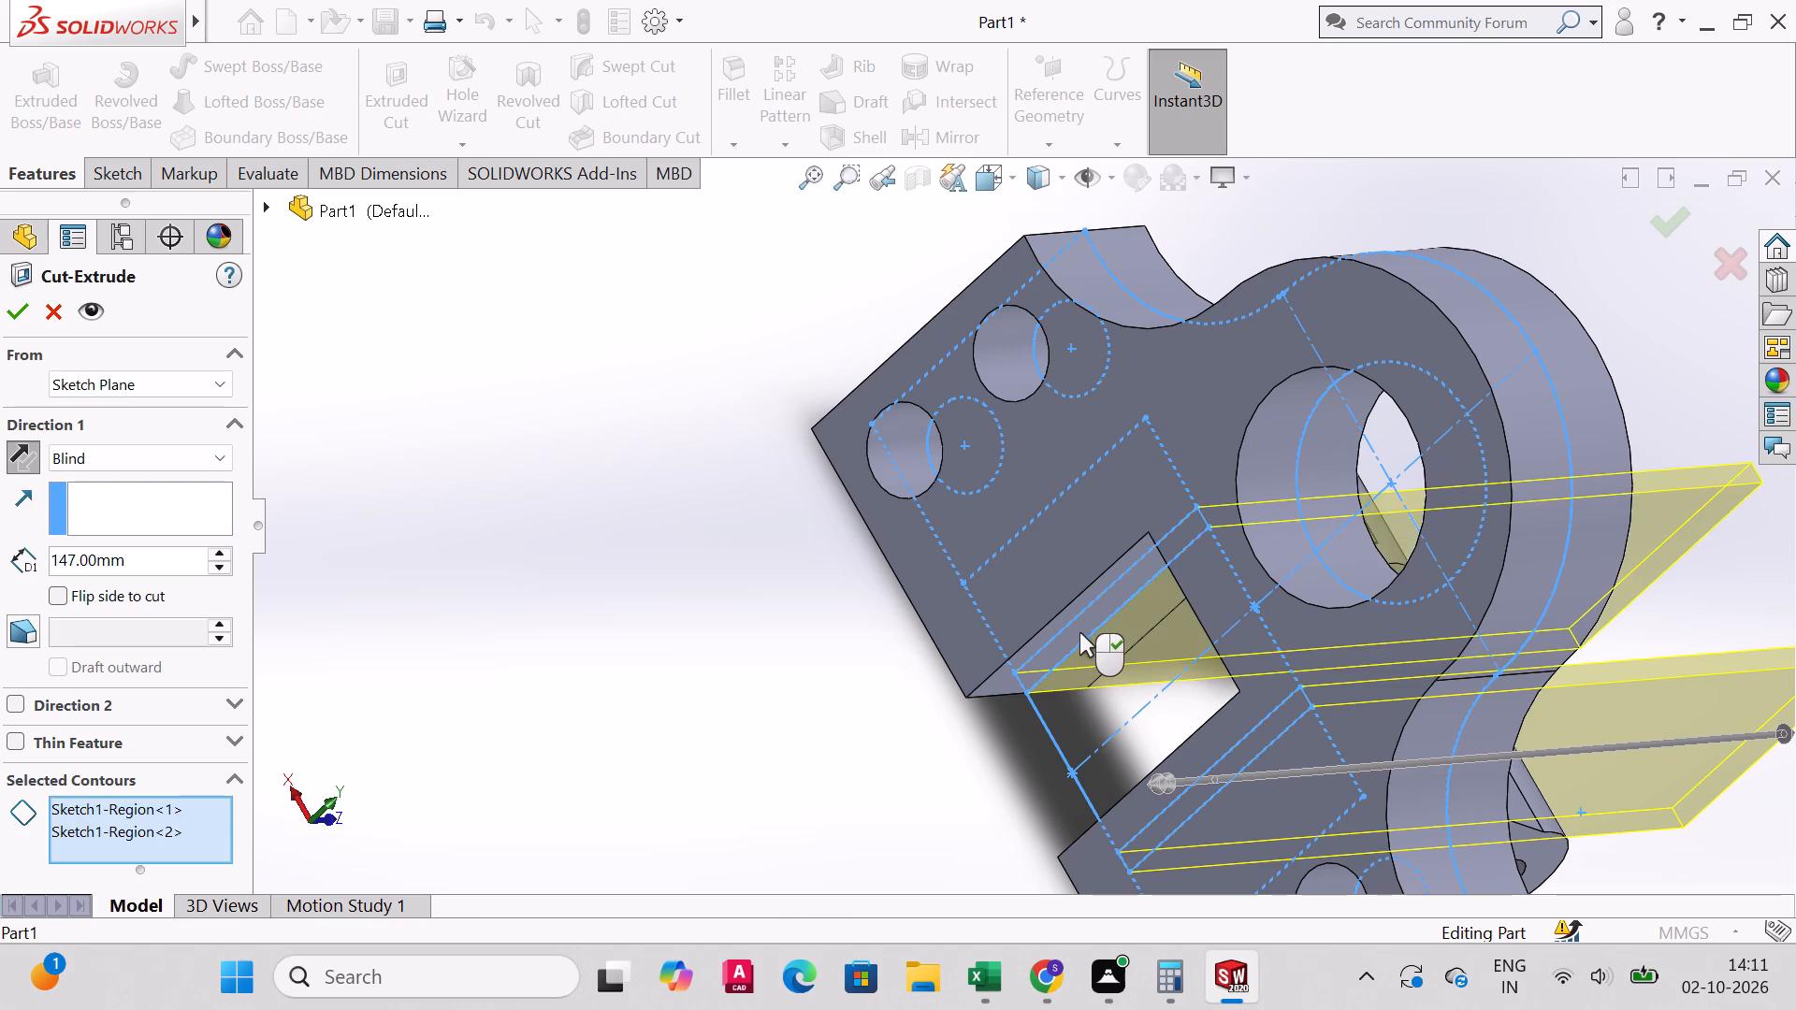
scroll(1412, 623, "down", 1)
middle_click_drag(1412, 622, 1395, 644)
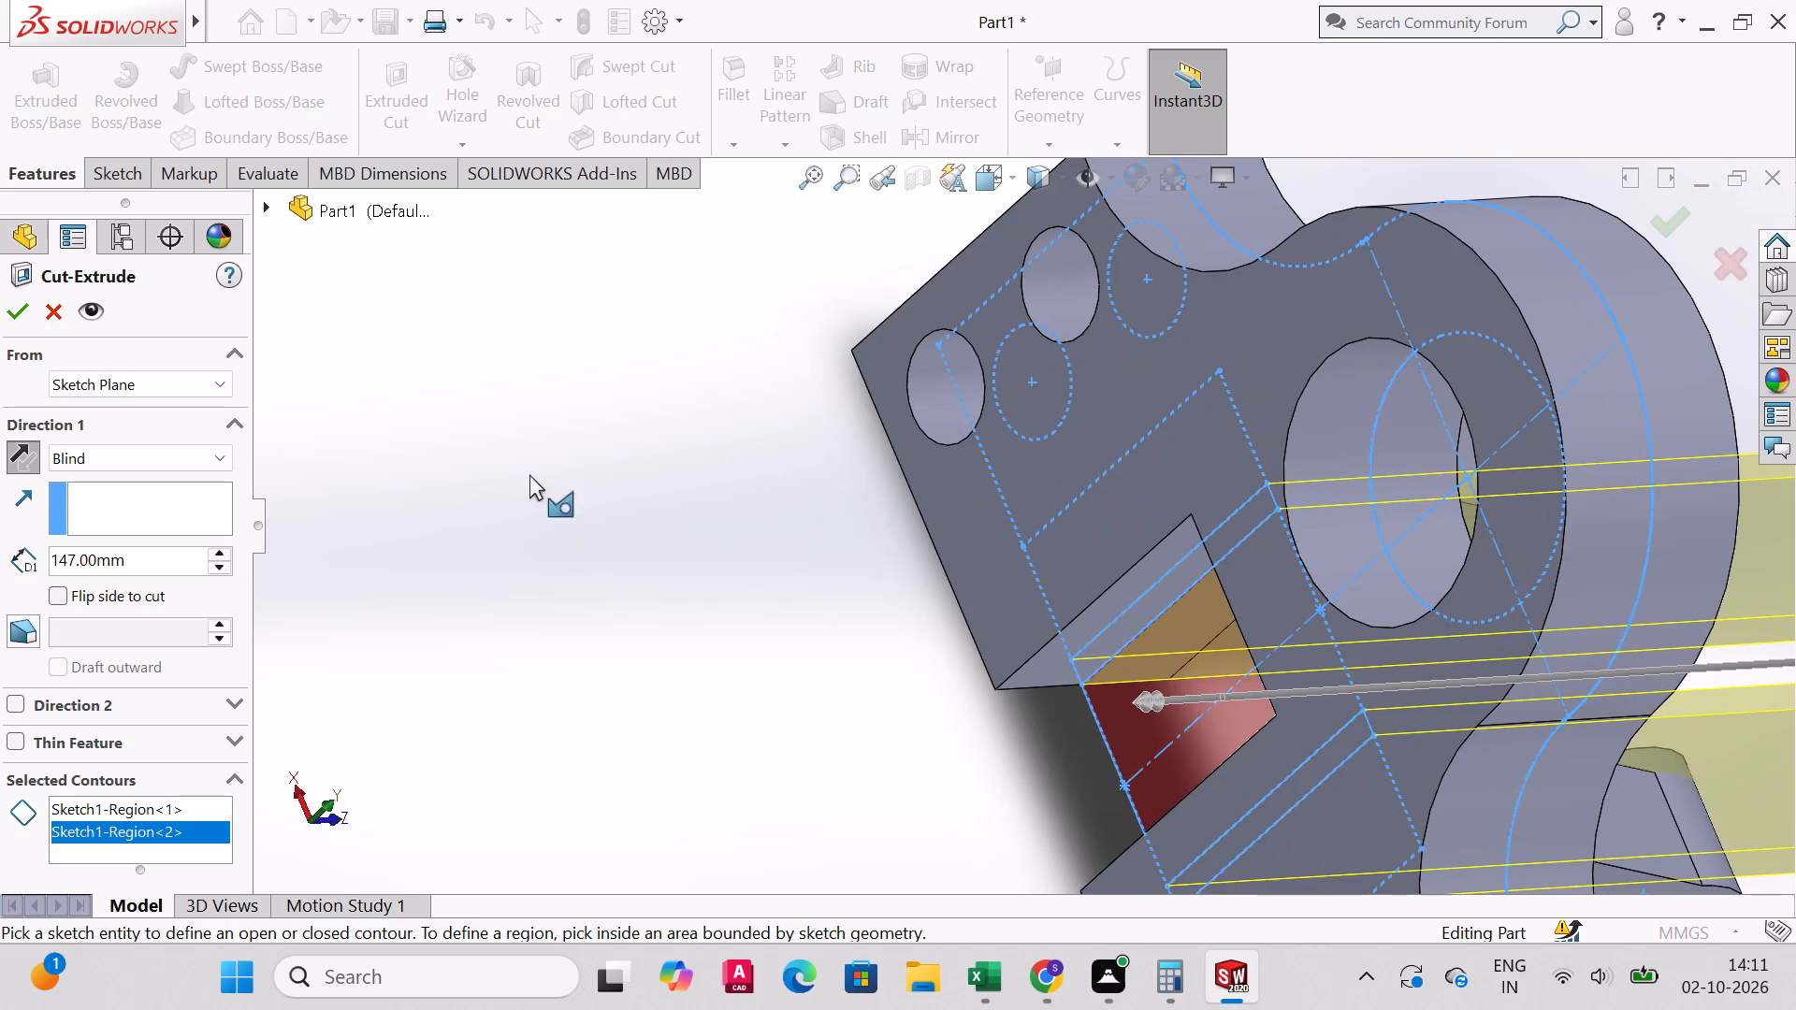
left_click(7, 308)
Examine the bracket from several angles, checking the strips beside the central opening, the lugs and the plate faces.
middle_click_drag(987, 526, 949, 466)
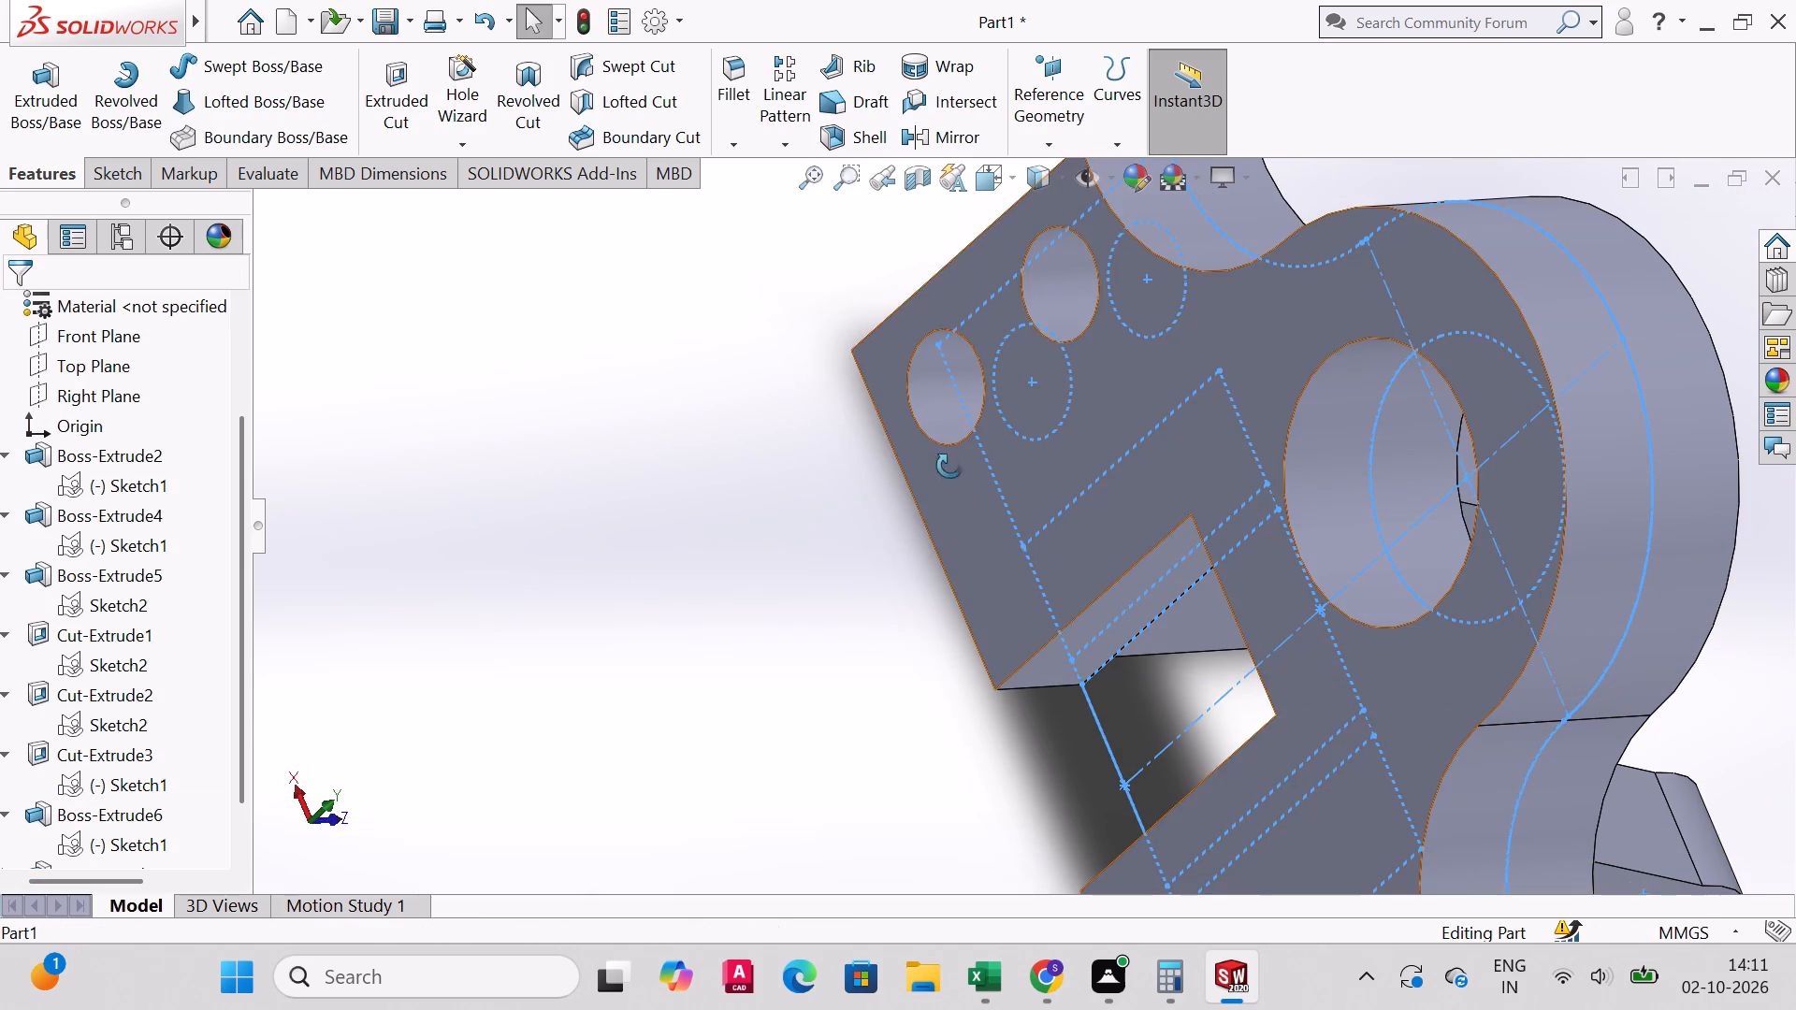
middle_click_drag(949, 466, 800, 461)
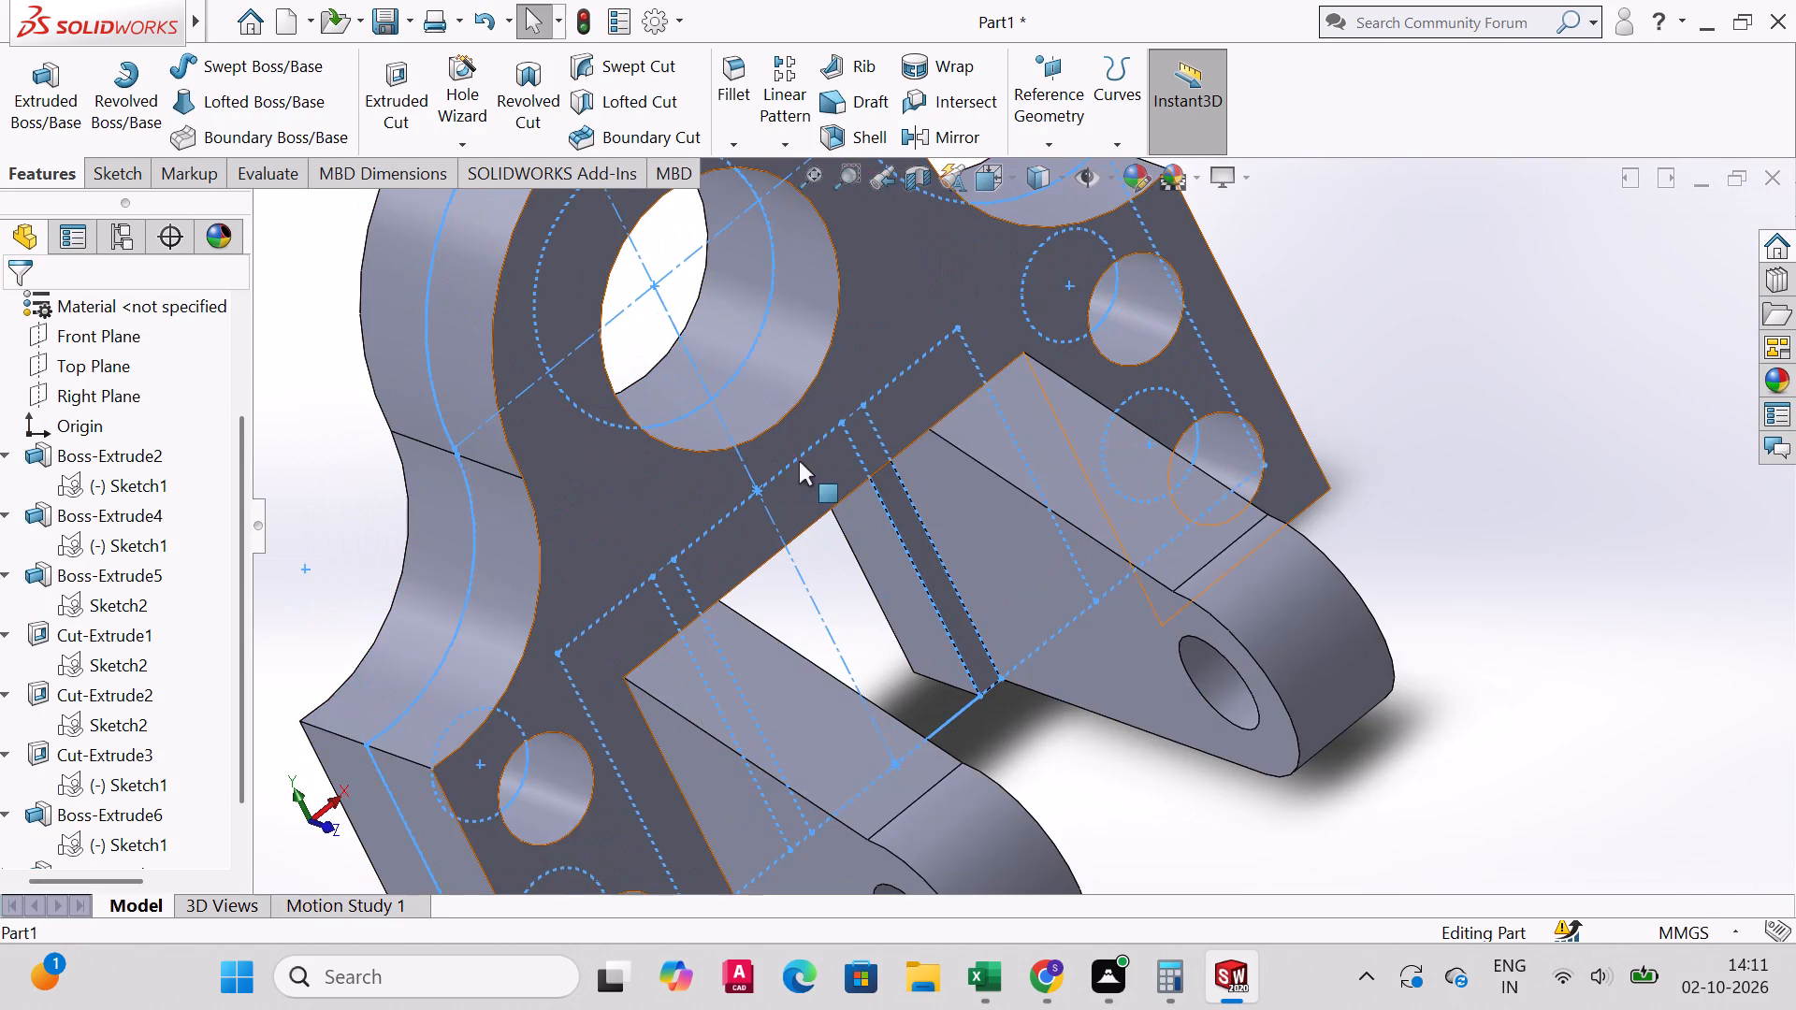
scroll(1173, 601, "down", 2)
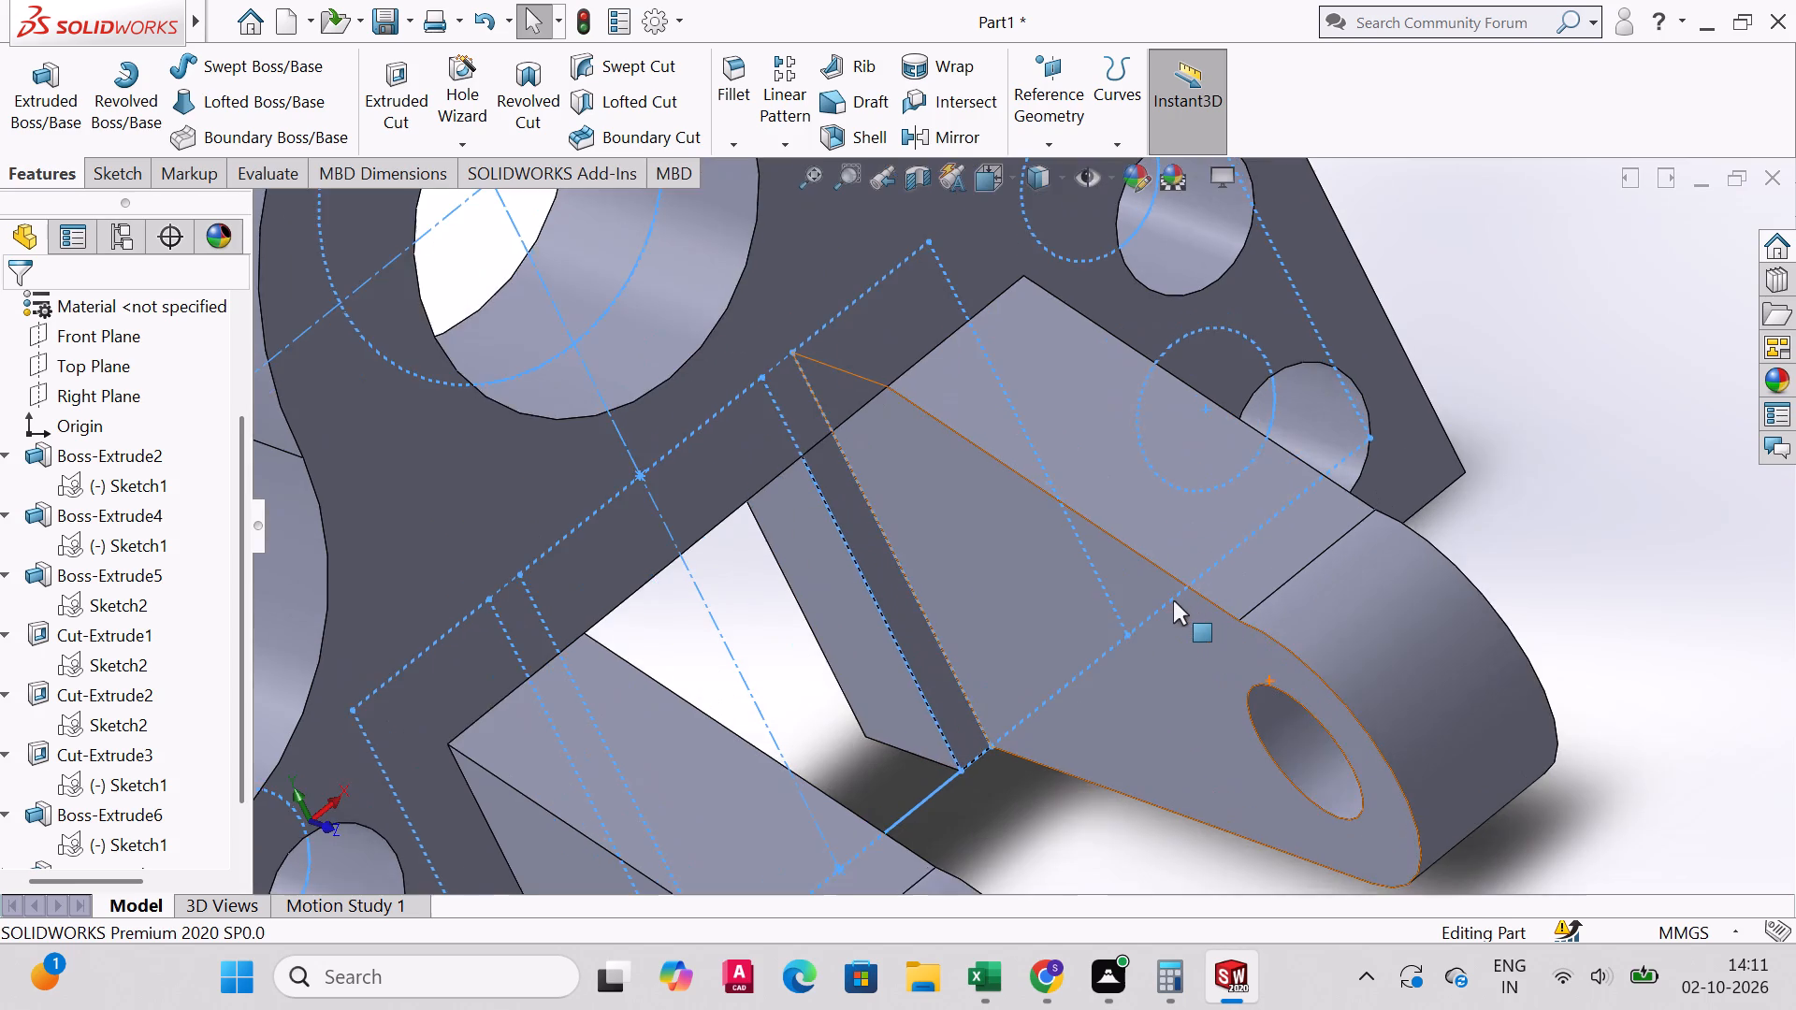
scroll(1177, 599, "up", 6)
middle_click_drag(1328, 650, 1321, 620)
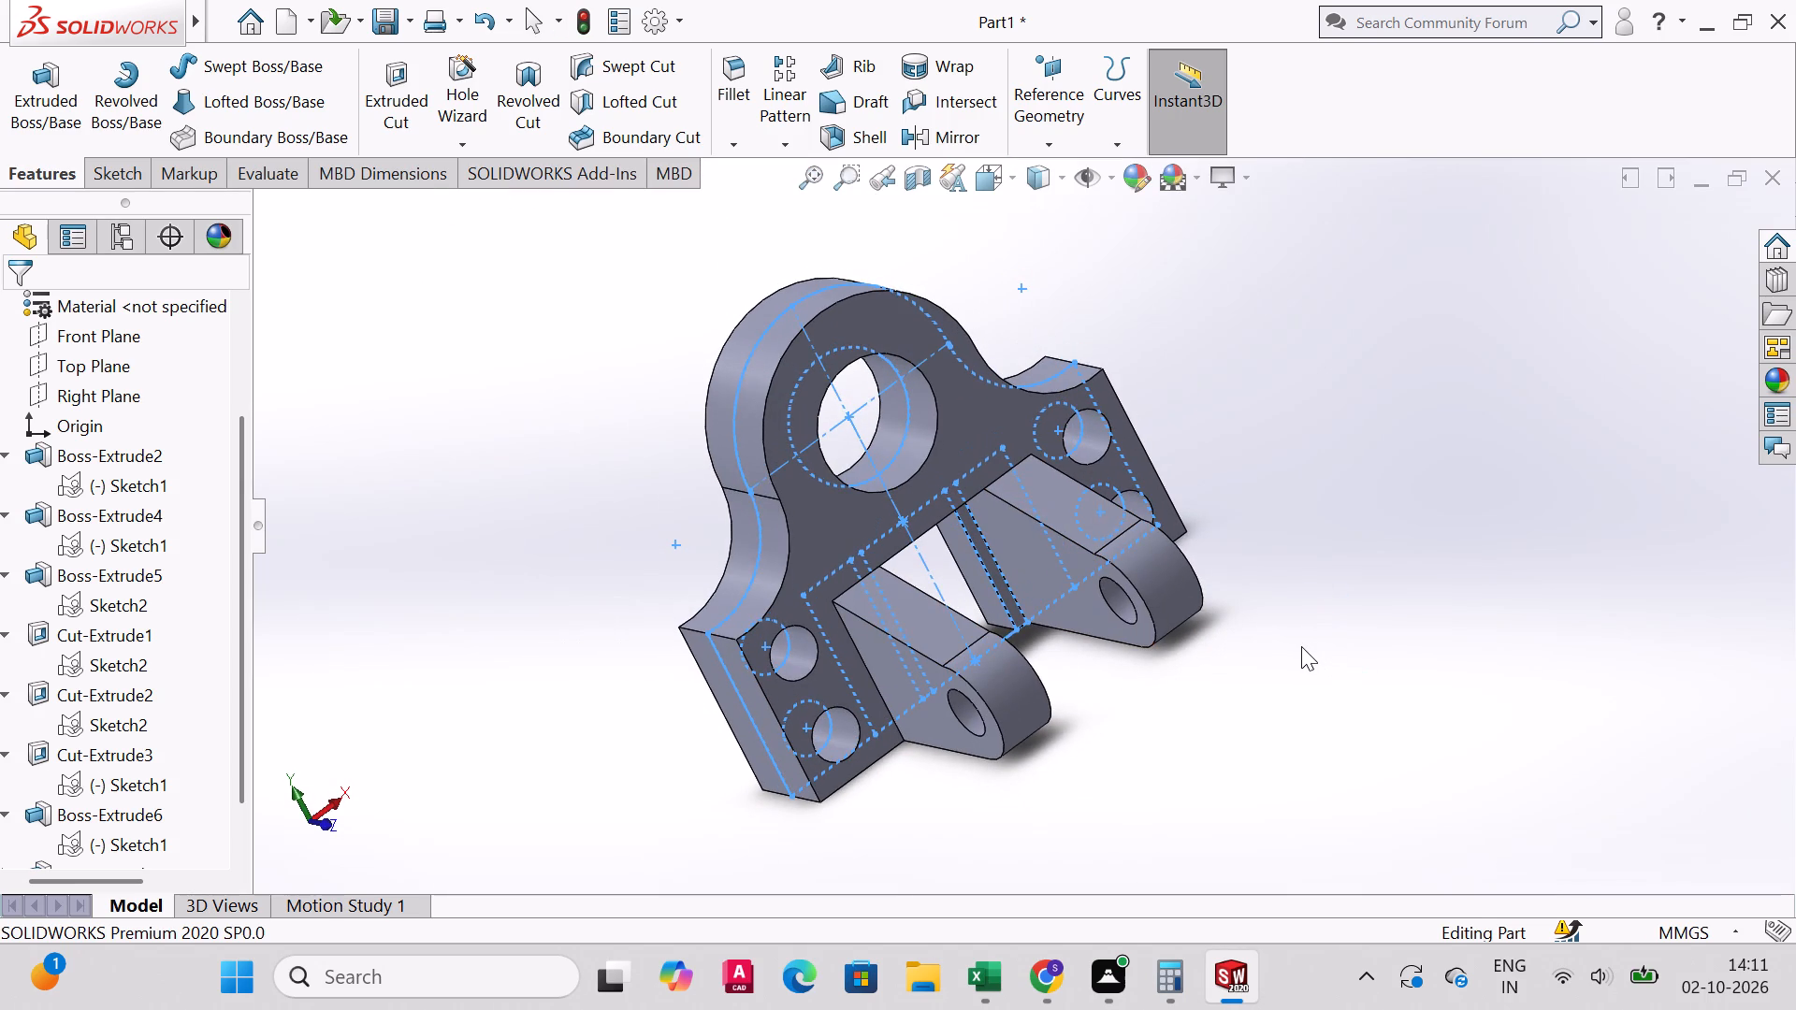
key("Escape")
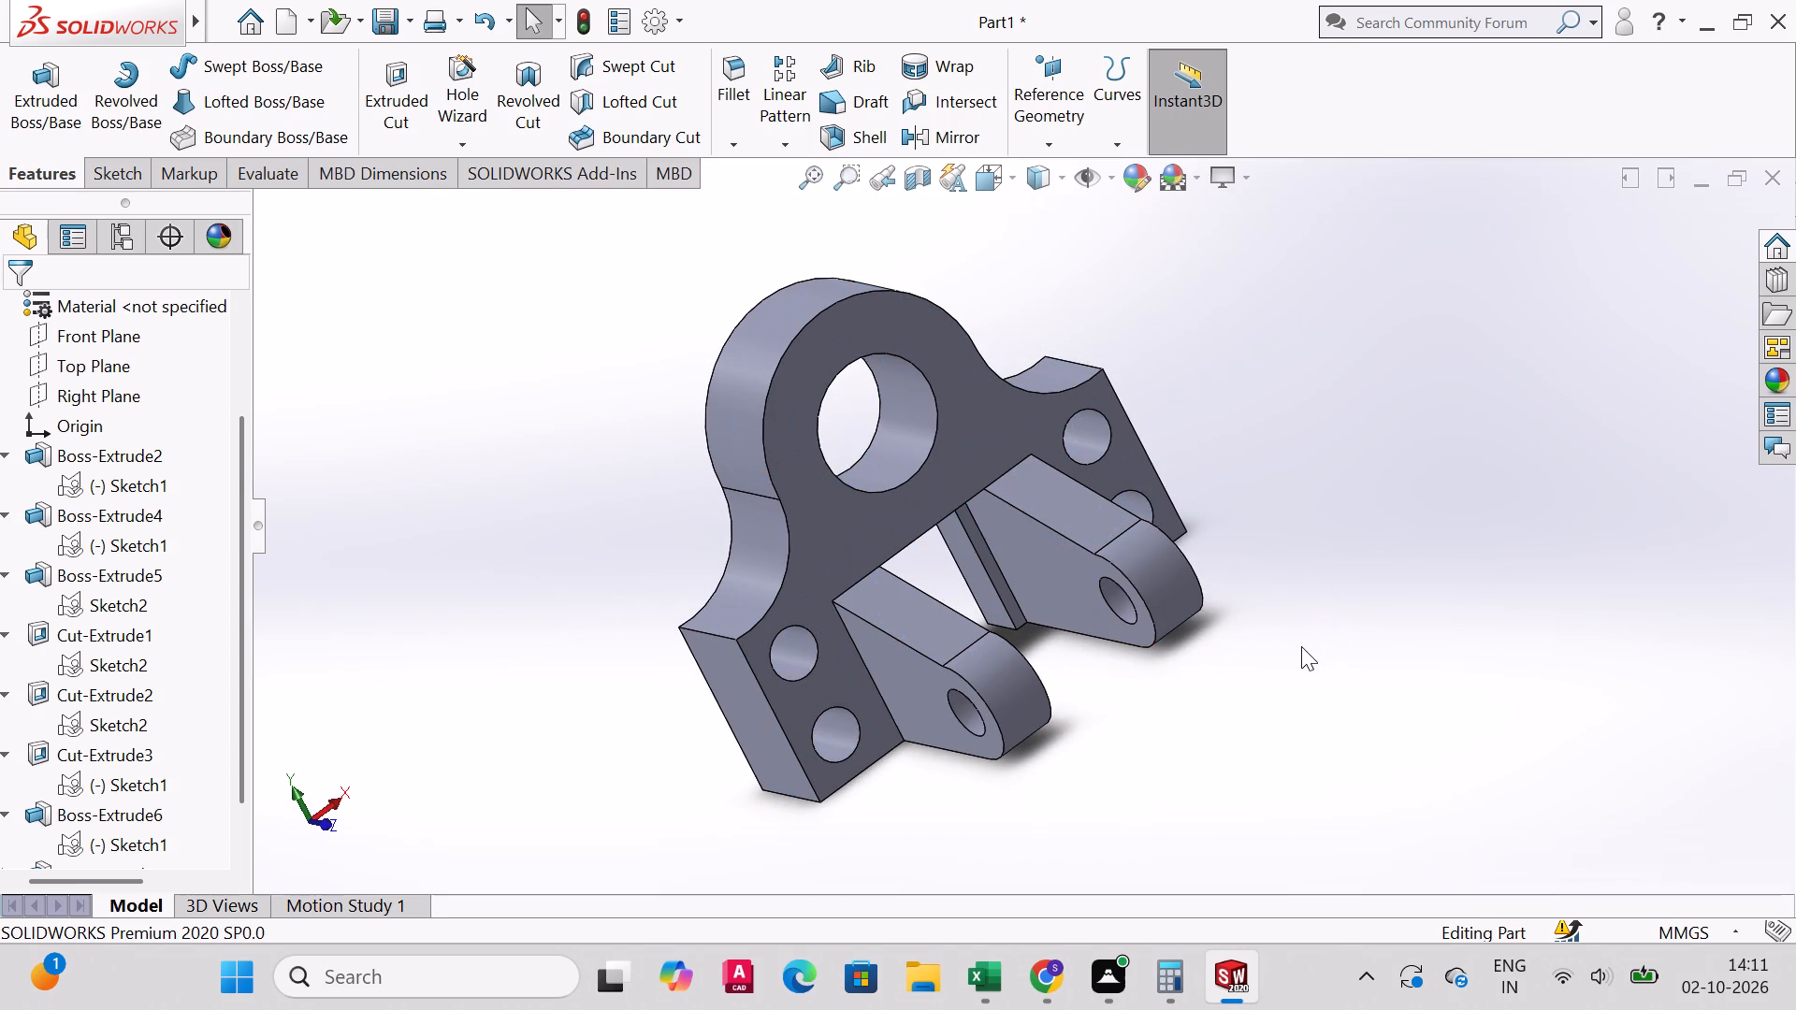
key("ctrl+7")
middle_click_drag(876, 715, 1083, 760)
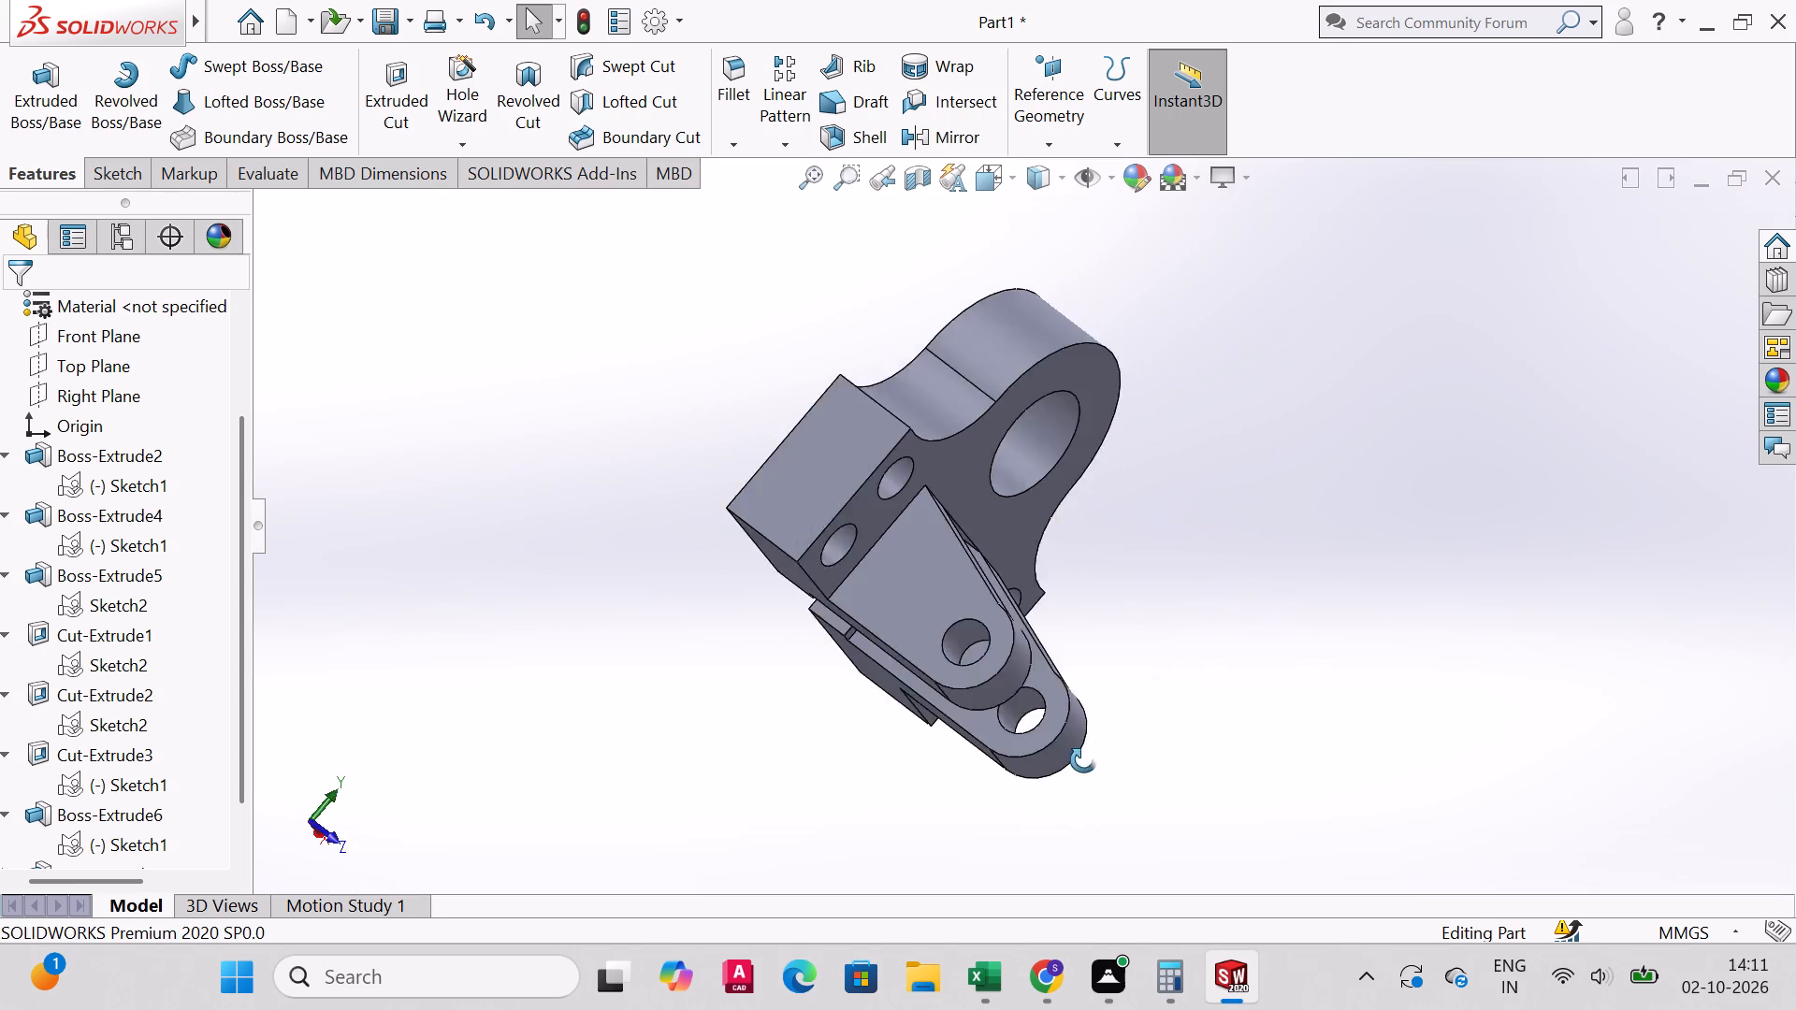
middle_click_drag(1083, 760, 992, 663)
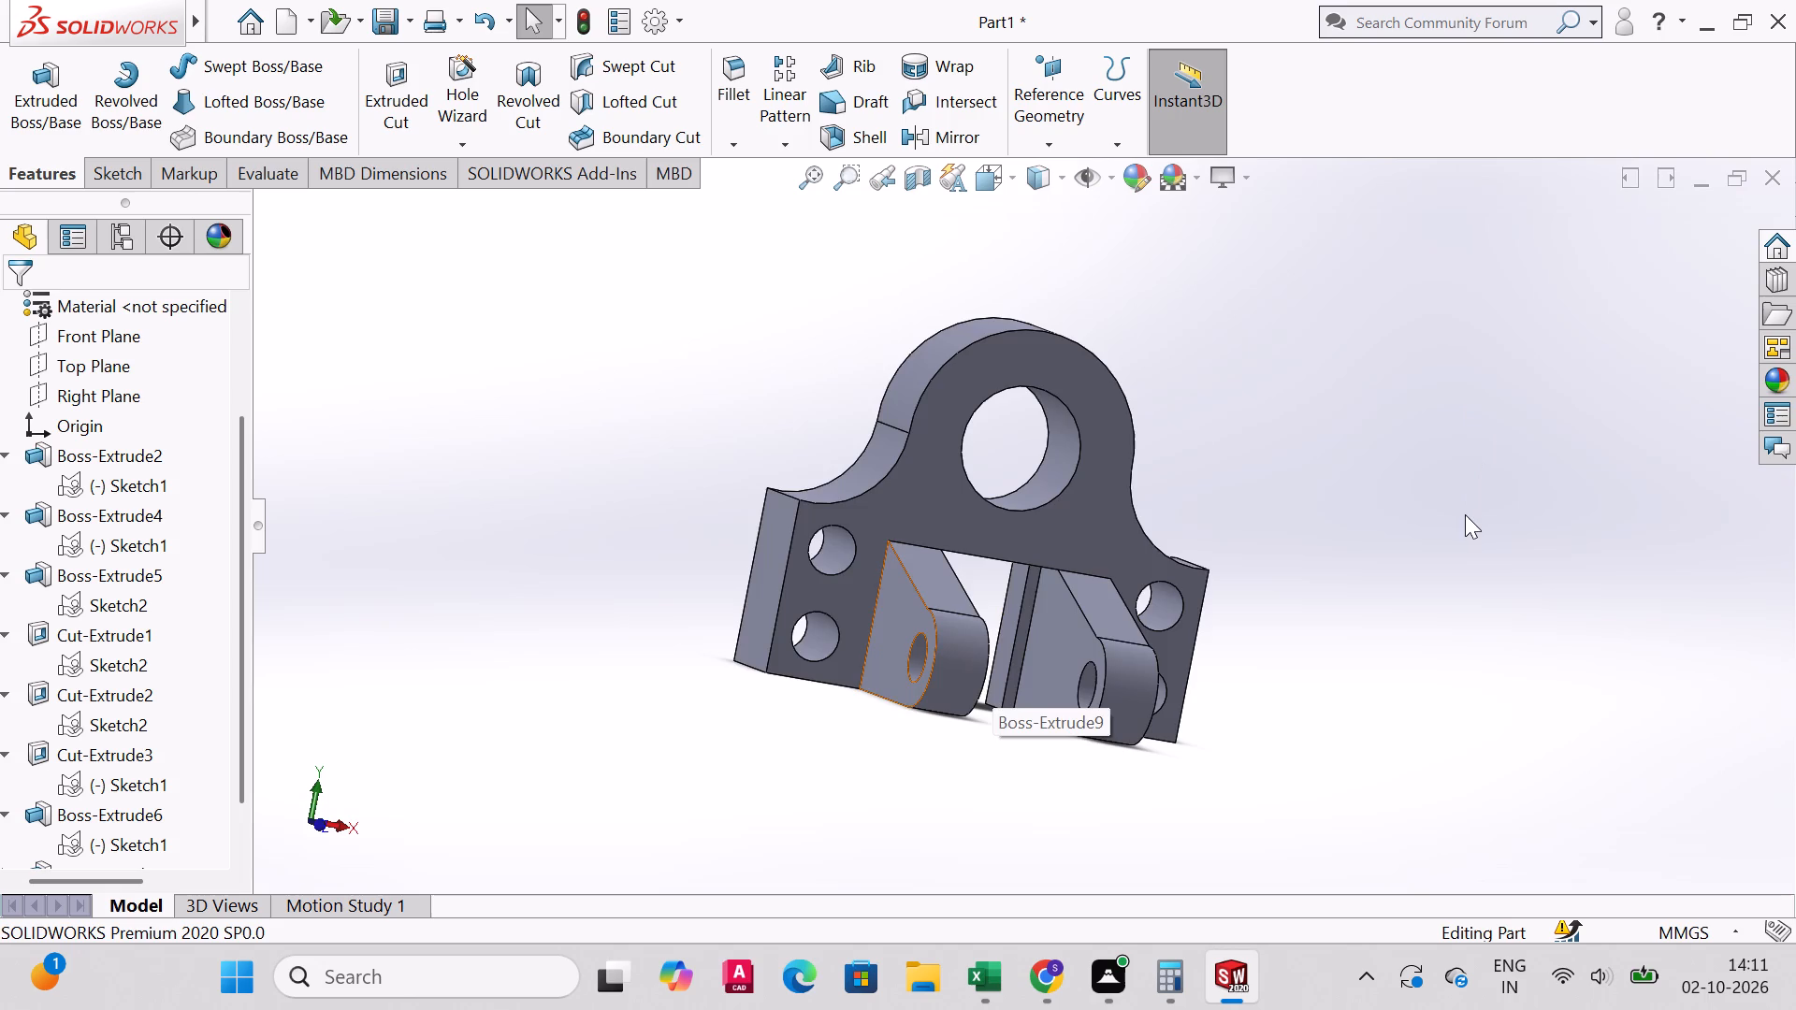
middle_click_drag(1460, 511, 1344, 529)
scroll(1344, 530, "up", 1)
left_click(1113, 465)
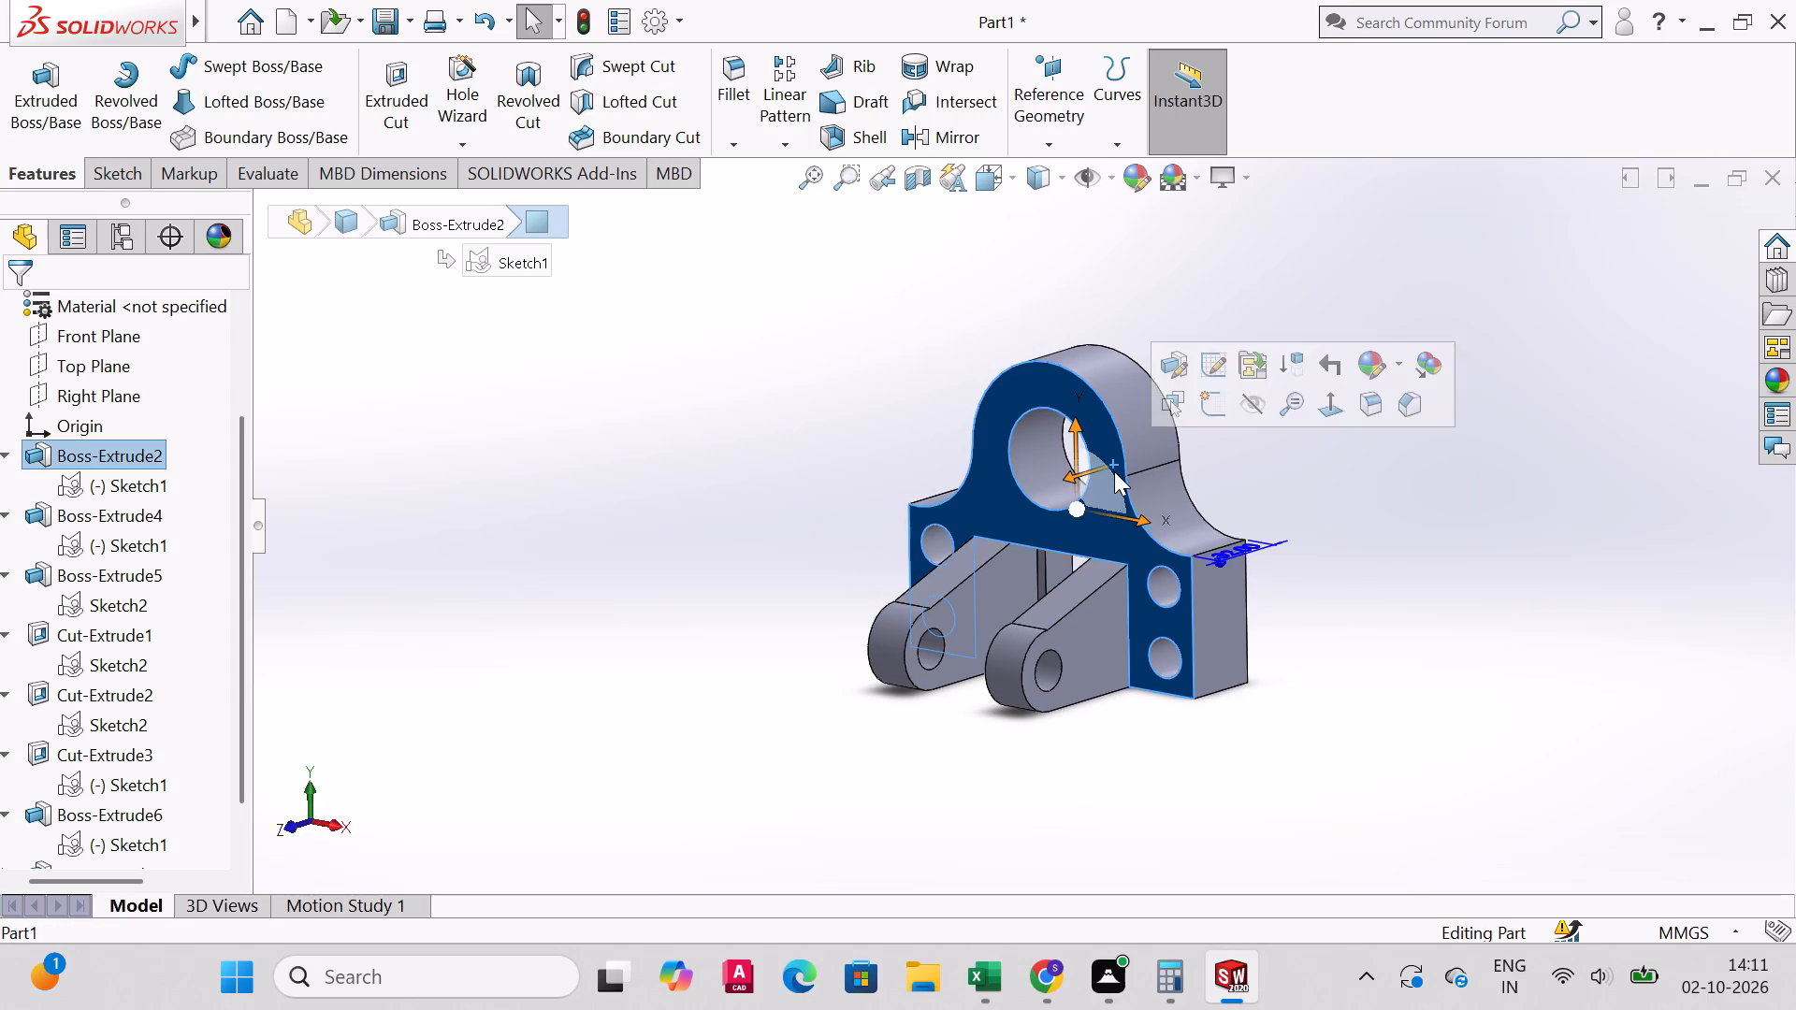
left_click(1137, 397)
left_click(1352, 395)
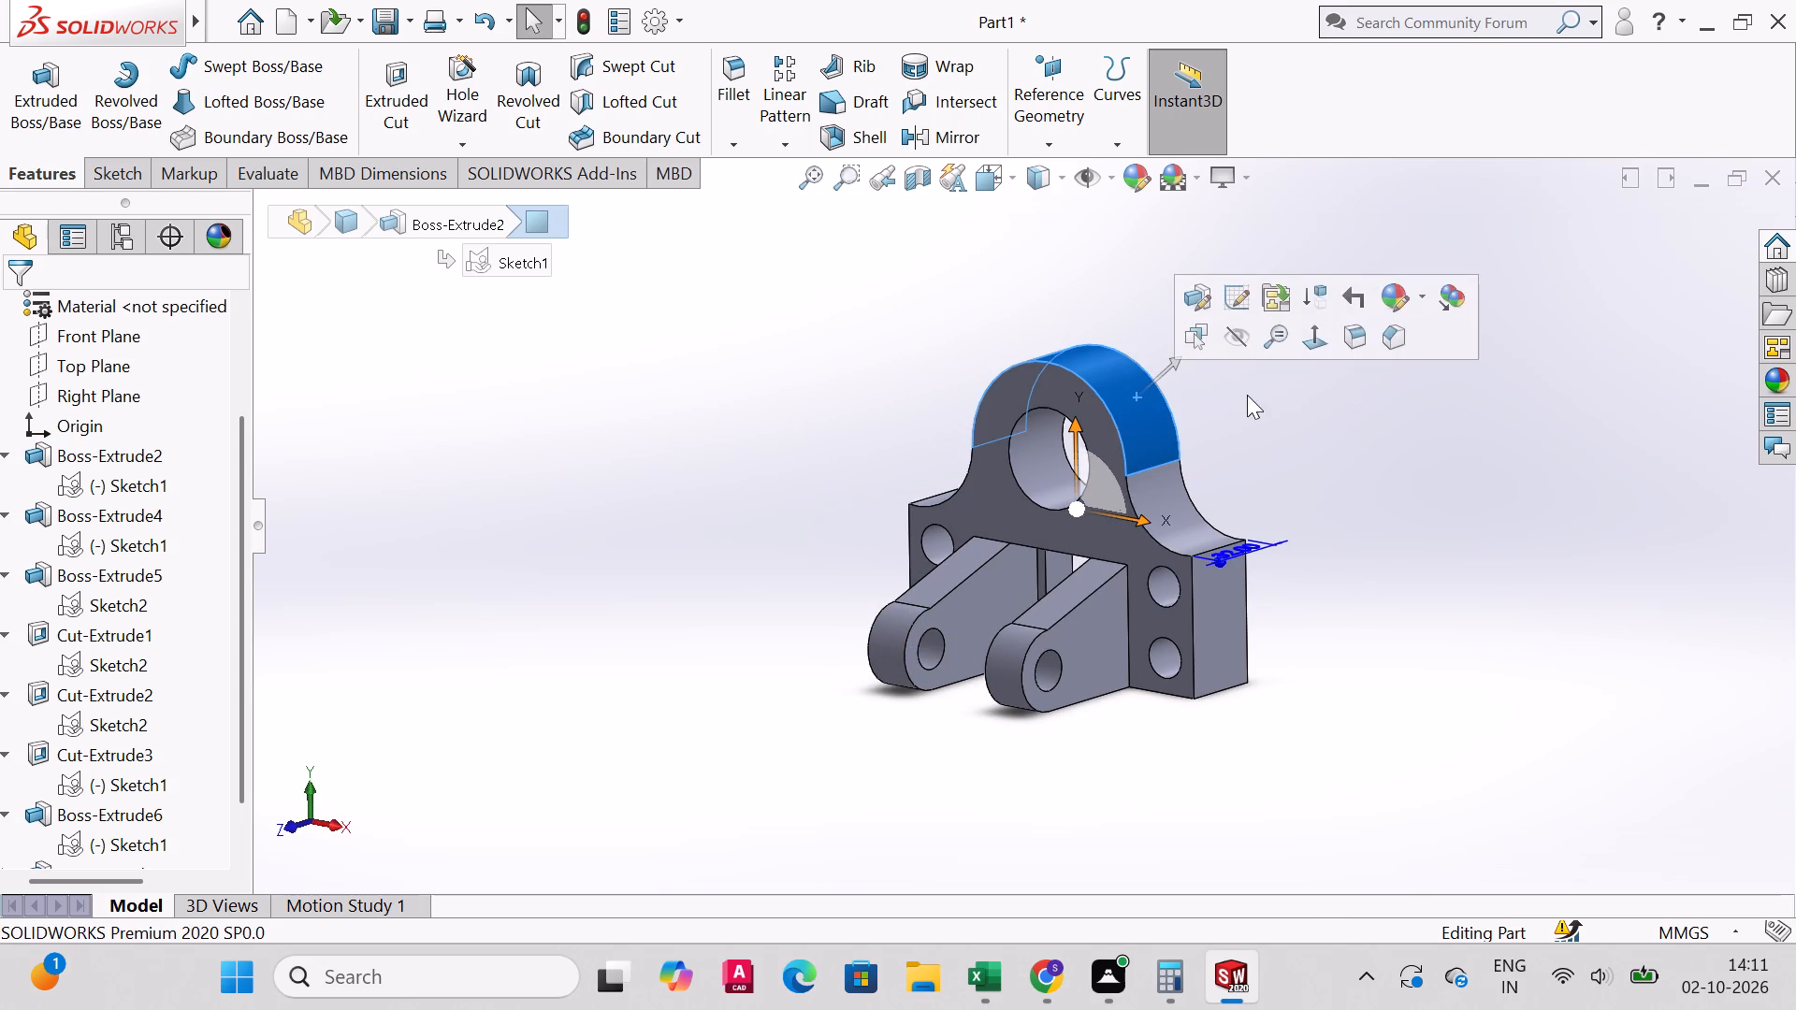
key("Escape")
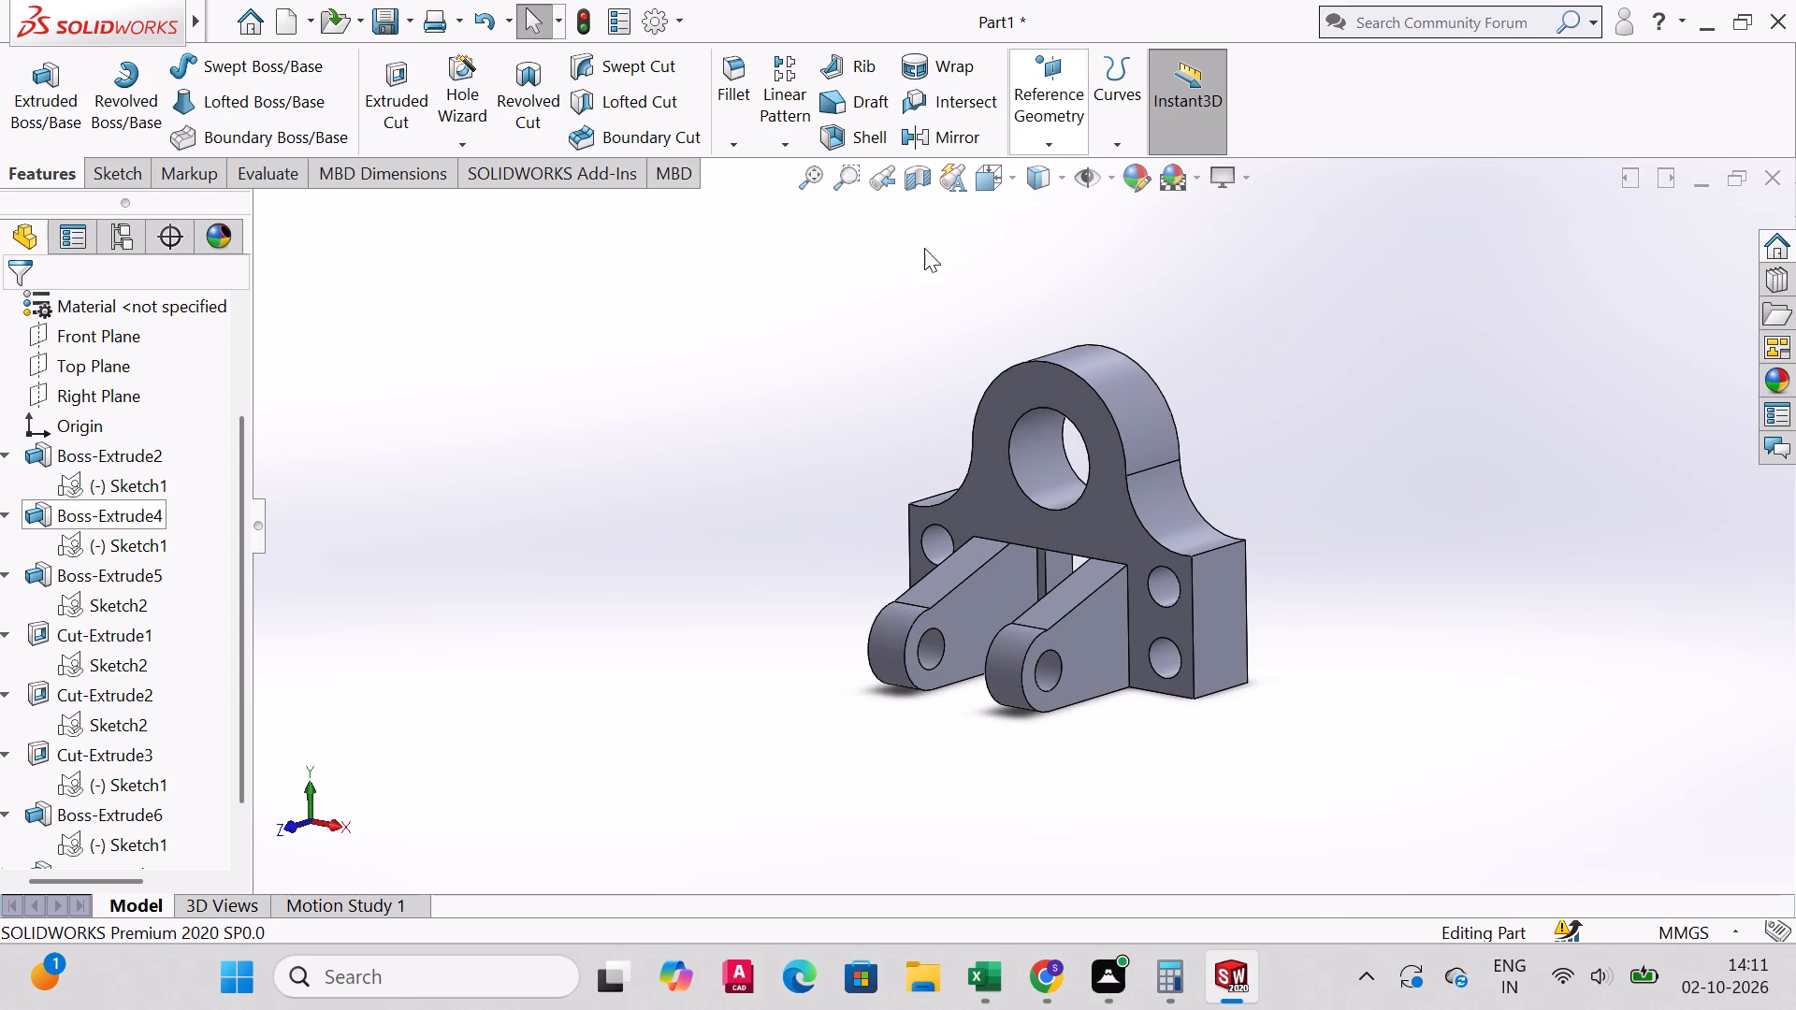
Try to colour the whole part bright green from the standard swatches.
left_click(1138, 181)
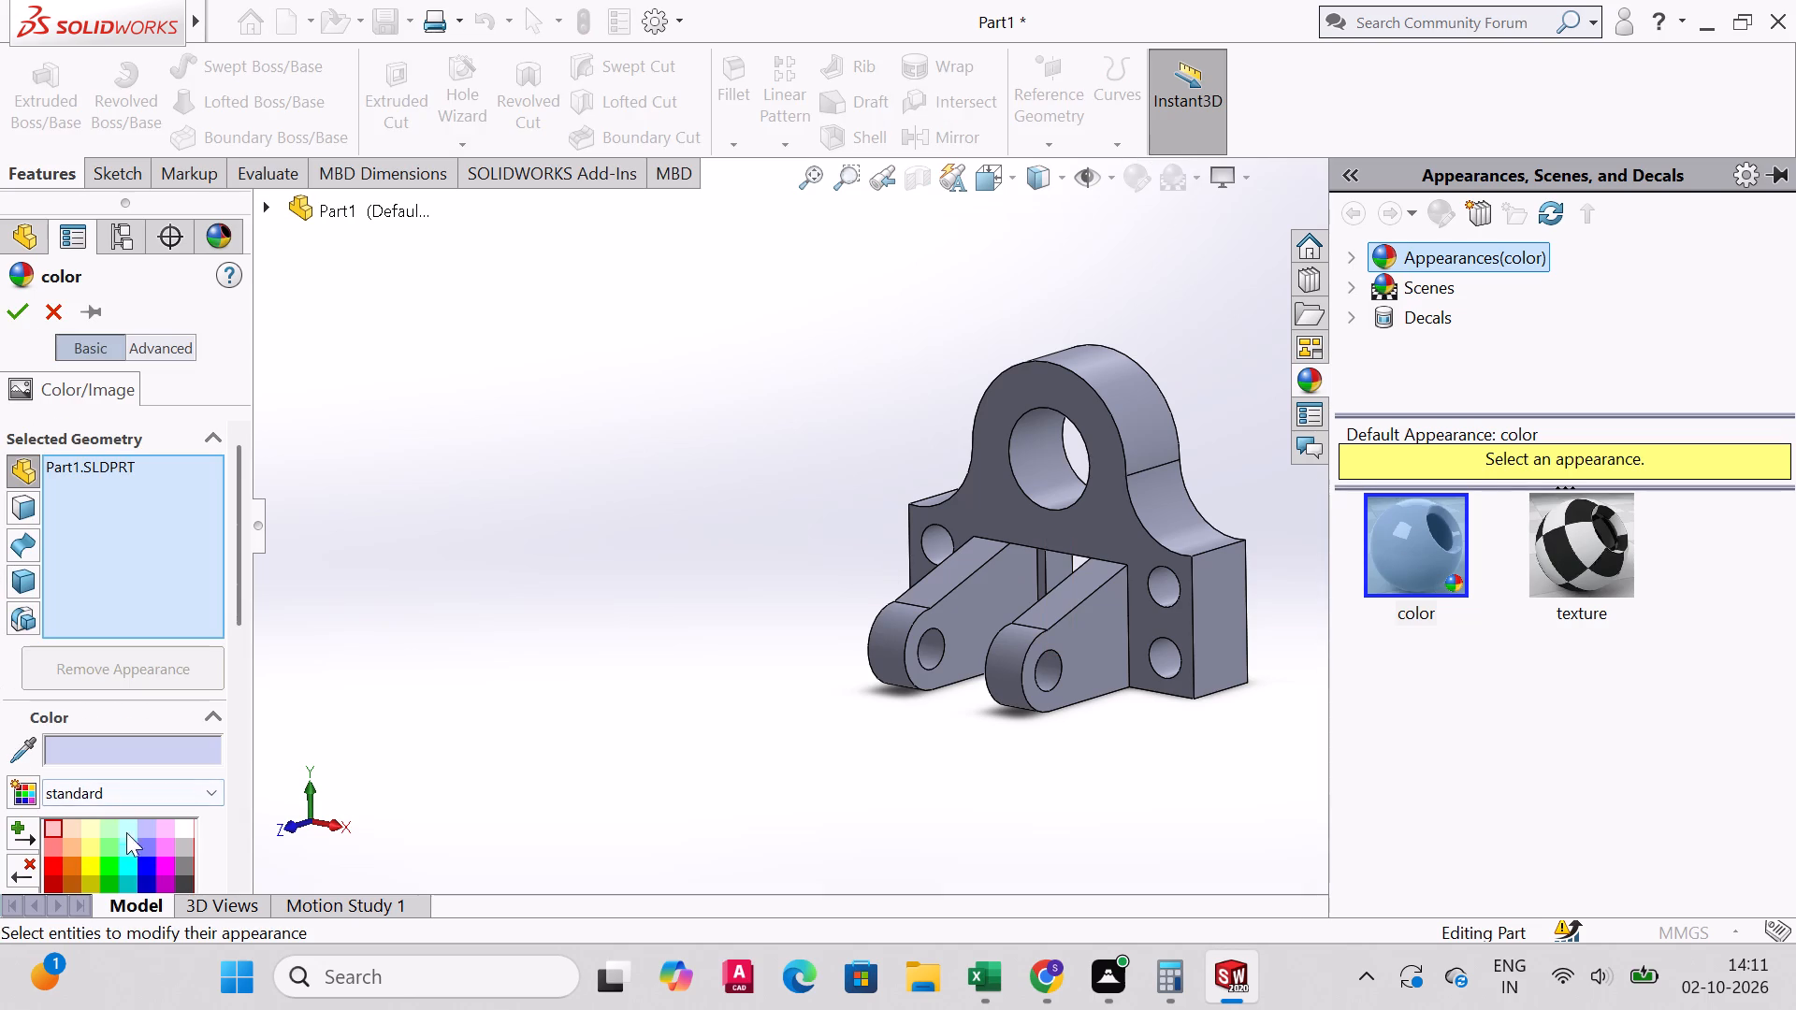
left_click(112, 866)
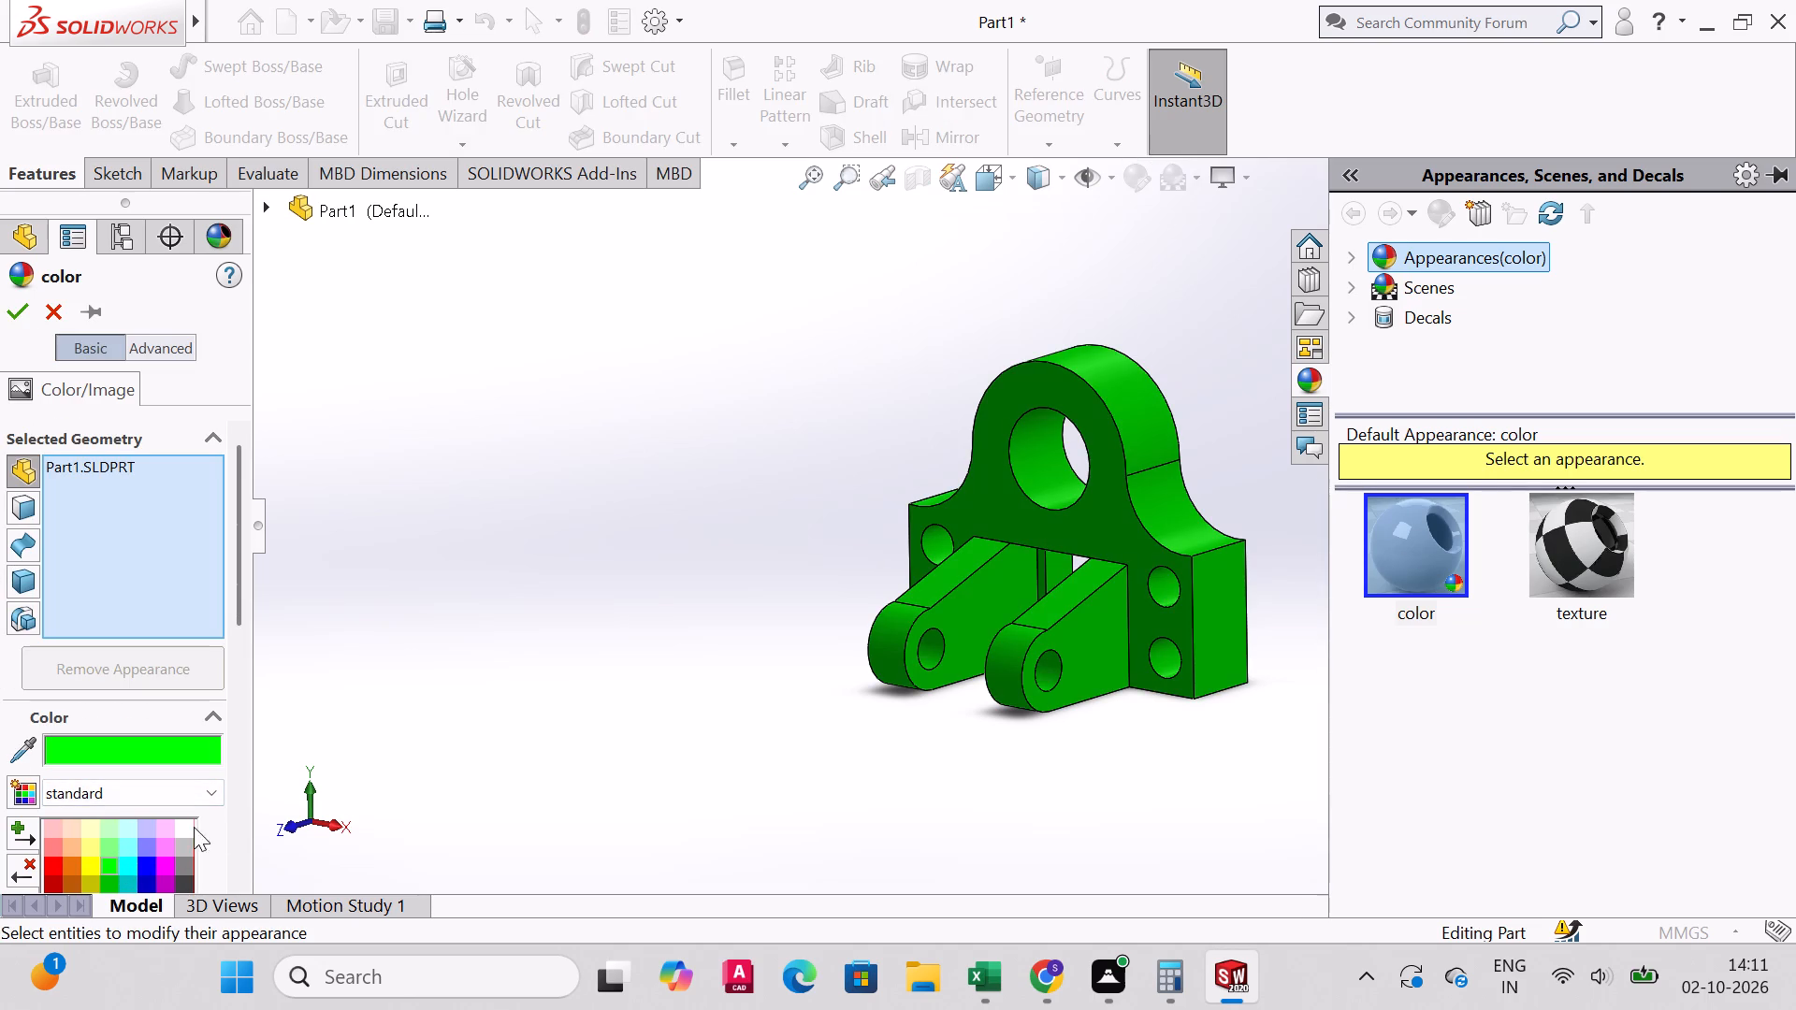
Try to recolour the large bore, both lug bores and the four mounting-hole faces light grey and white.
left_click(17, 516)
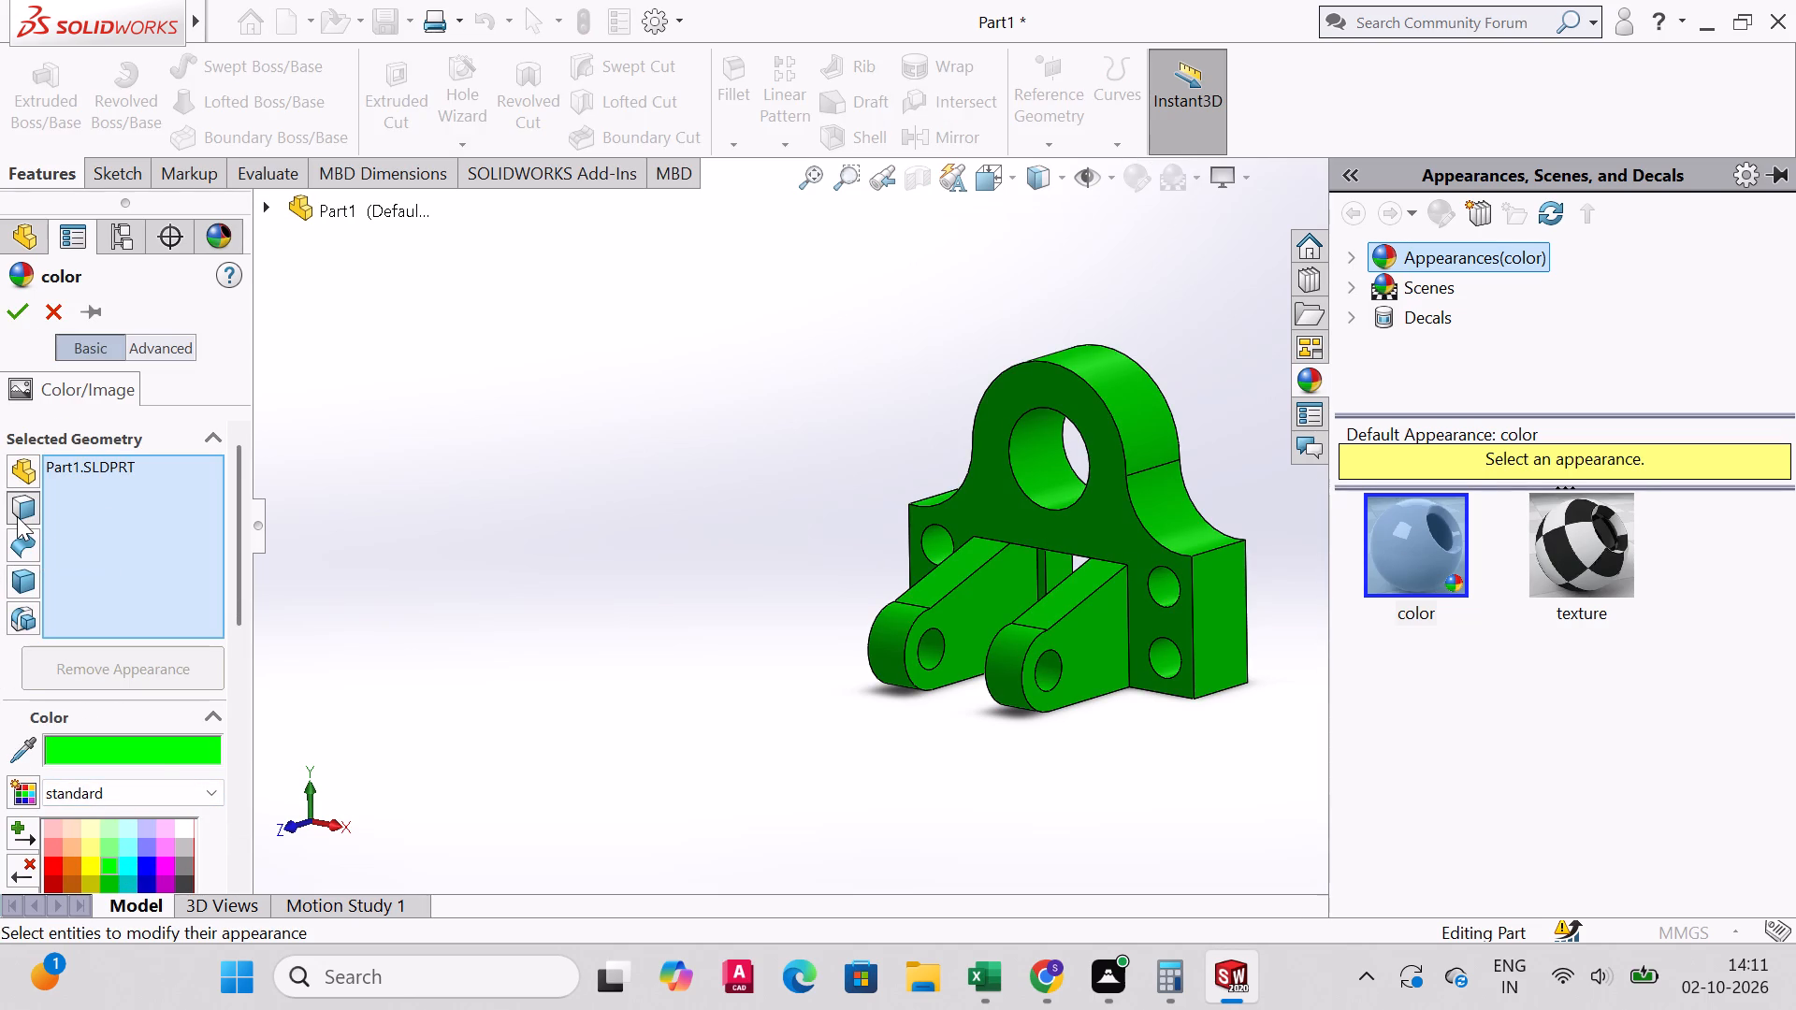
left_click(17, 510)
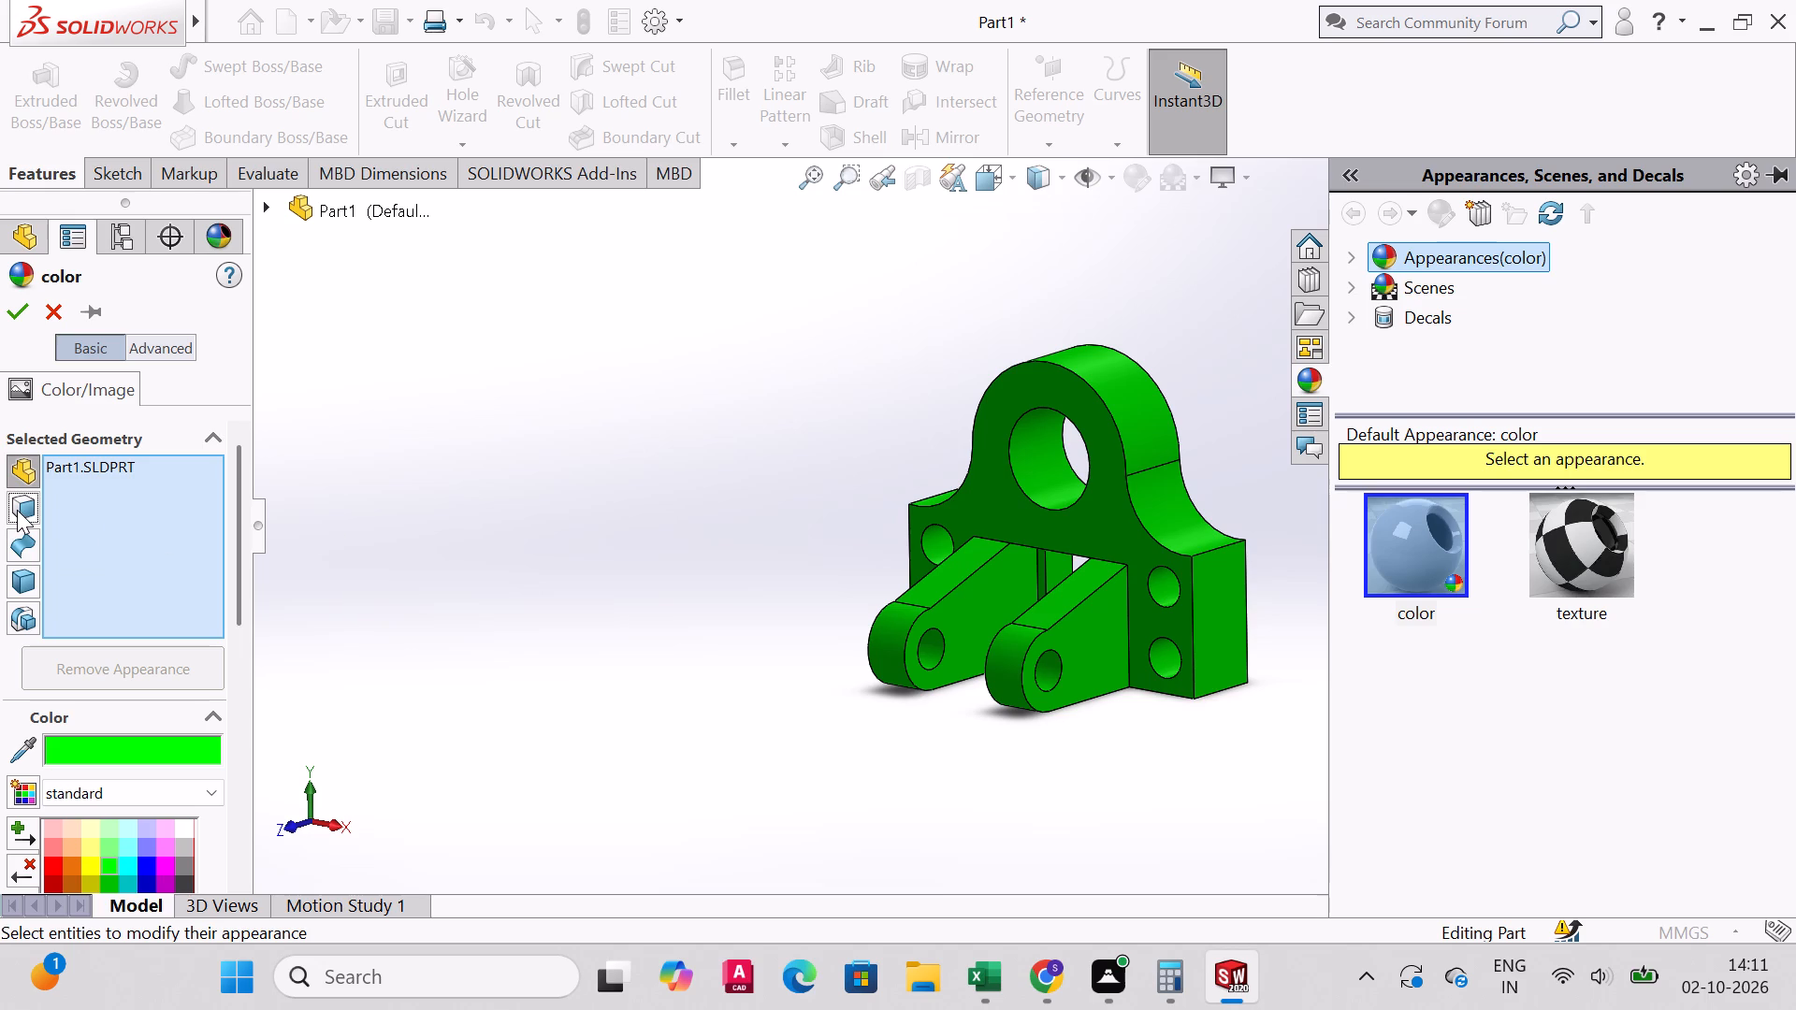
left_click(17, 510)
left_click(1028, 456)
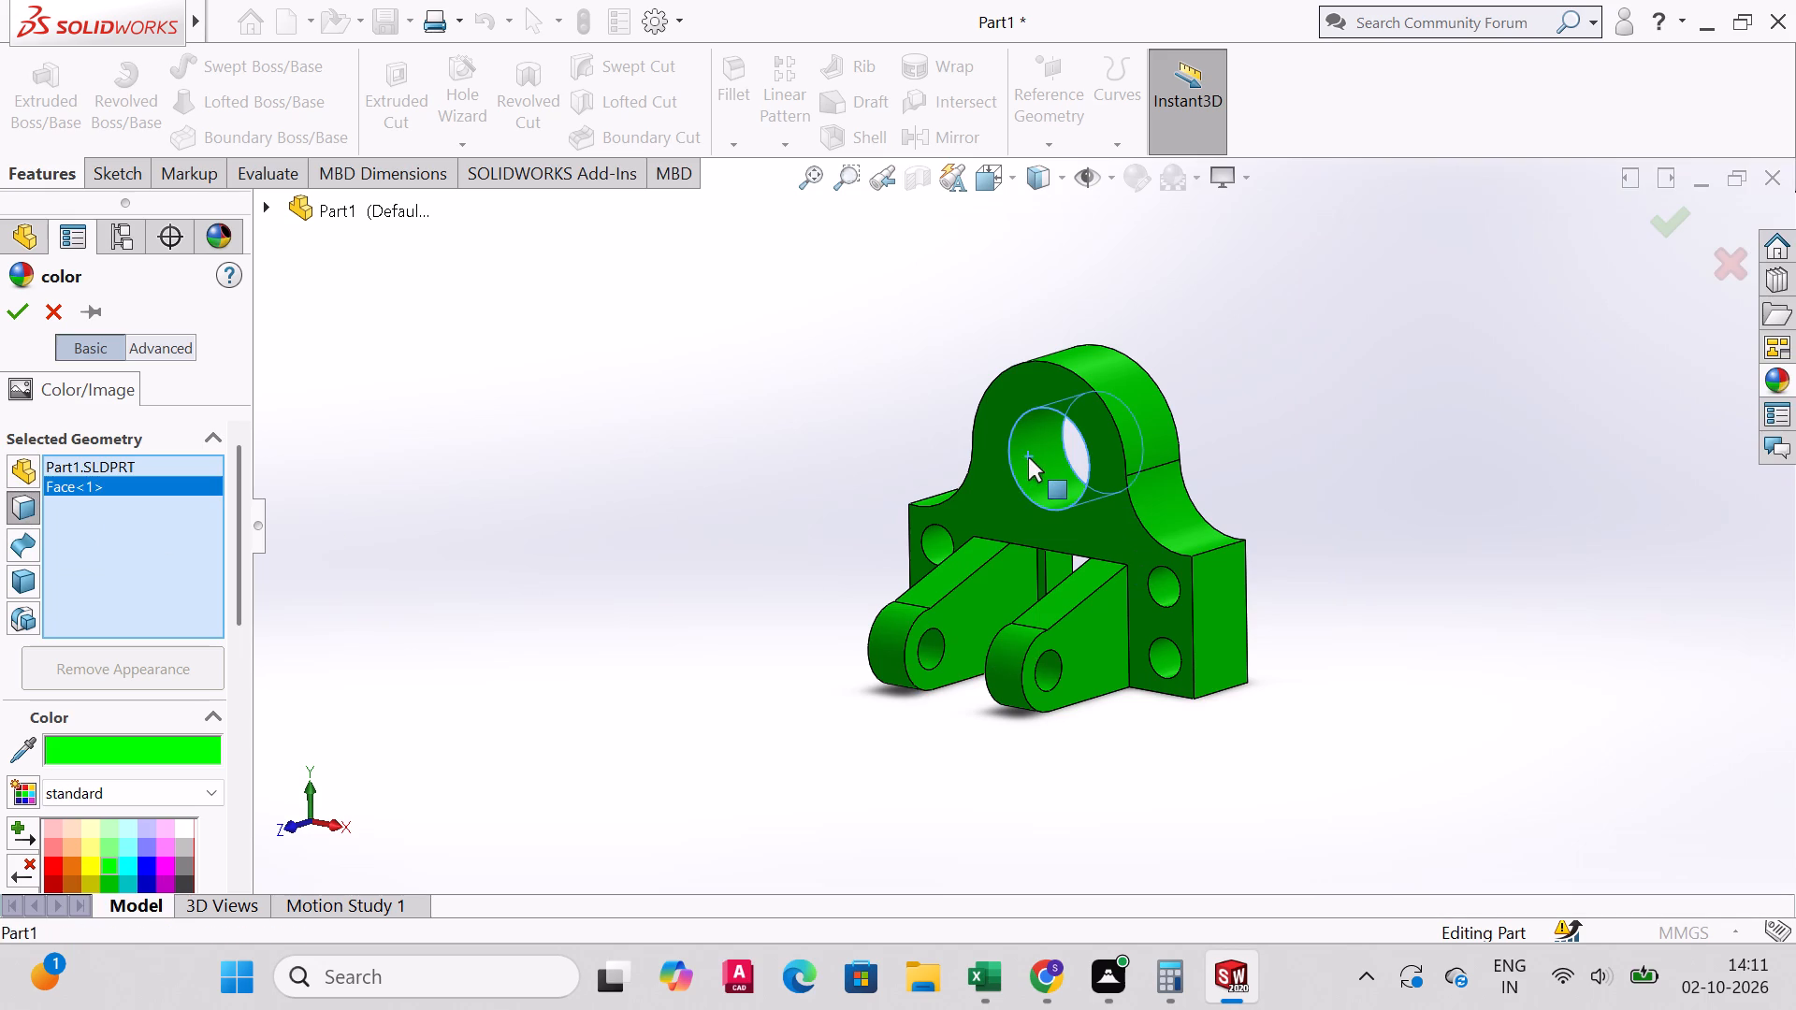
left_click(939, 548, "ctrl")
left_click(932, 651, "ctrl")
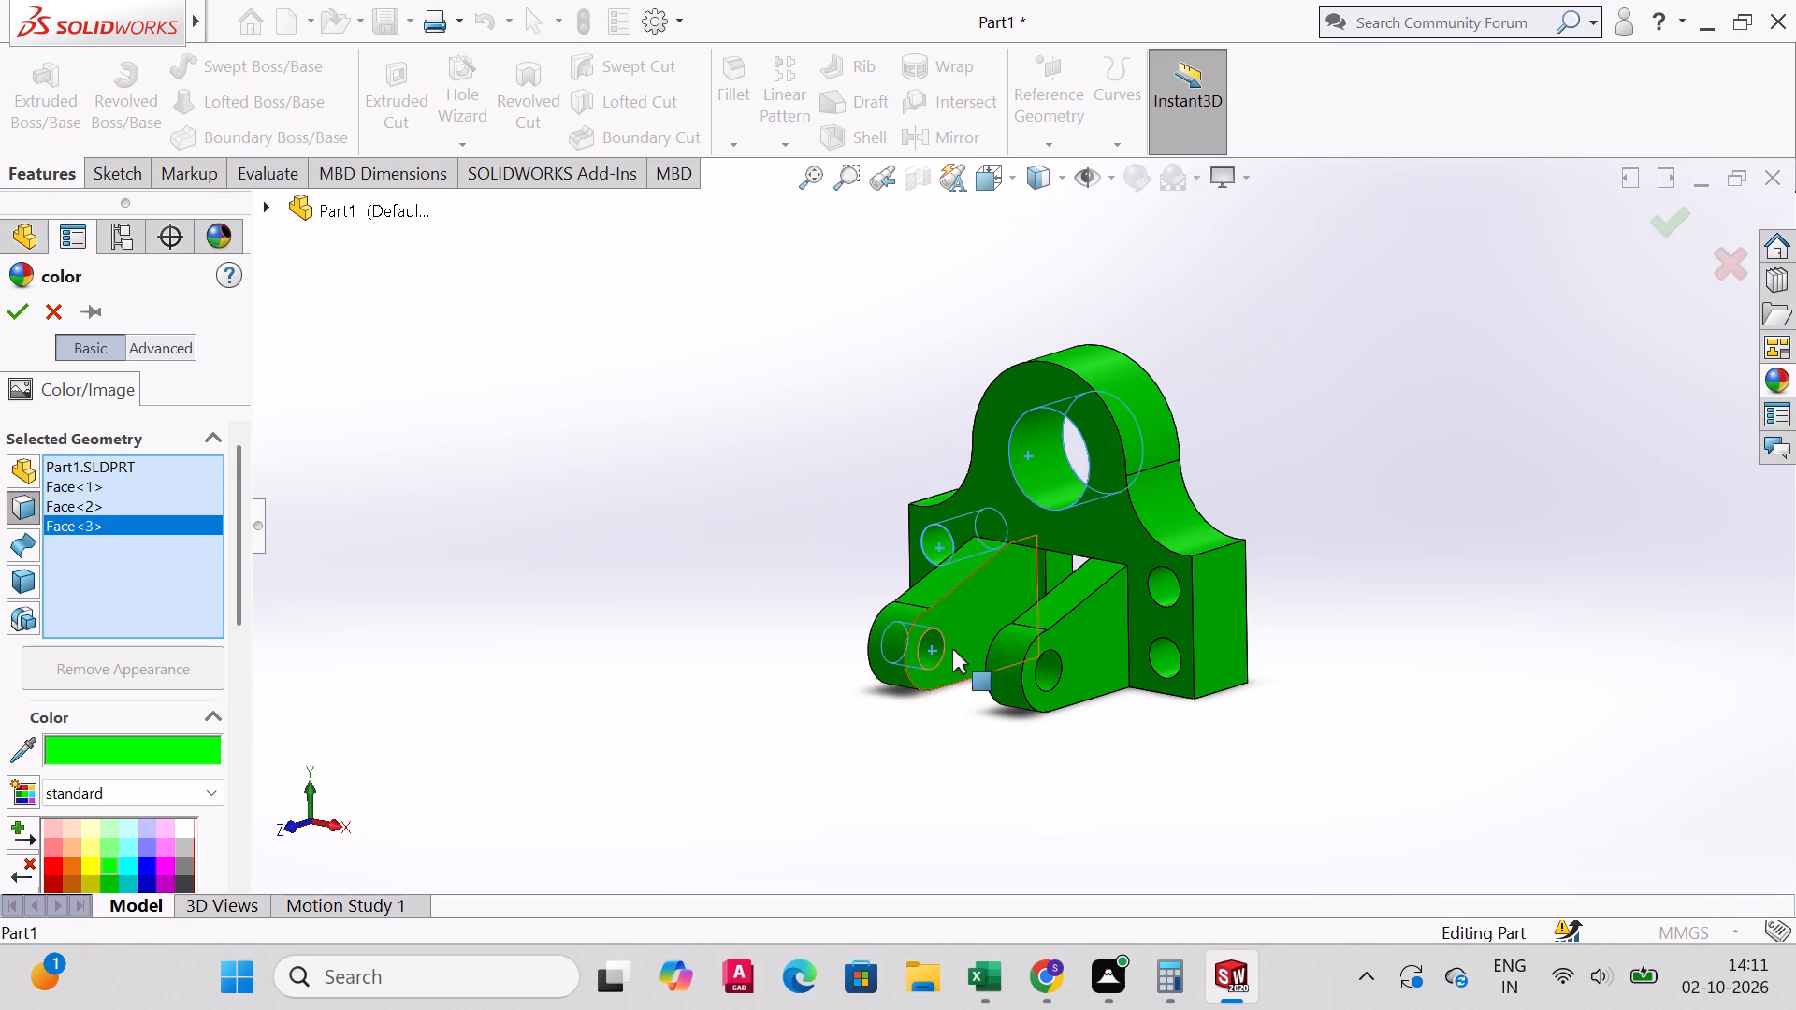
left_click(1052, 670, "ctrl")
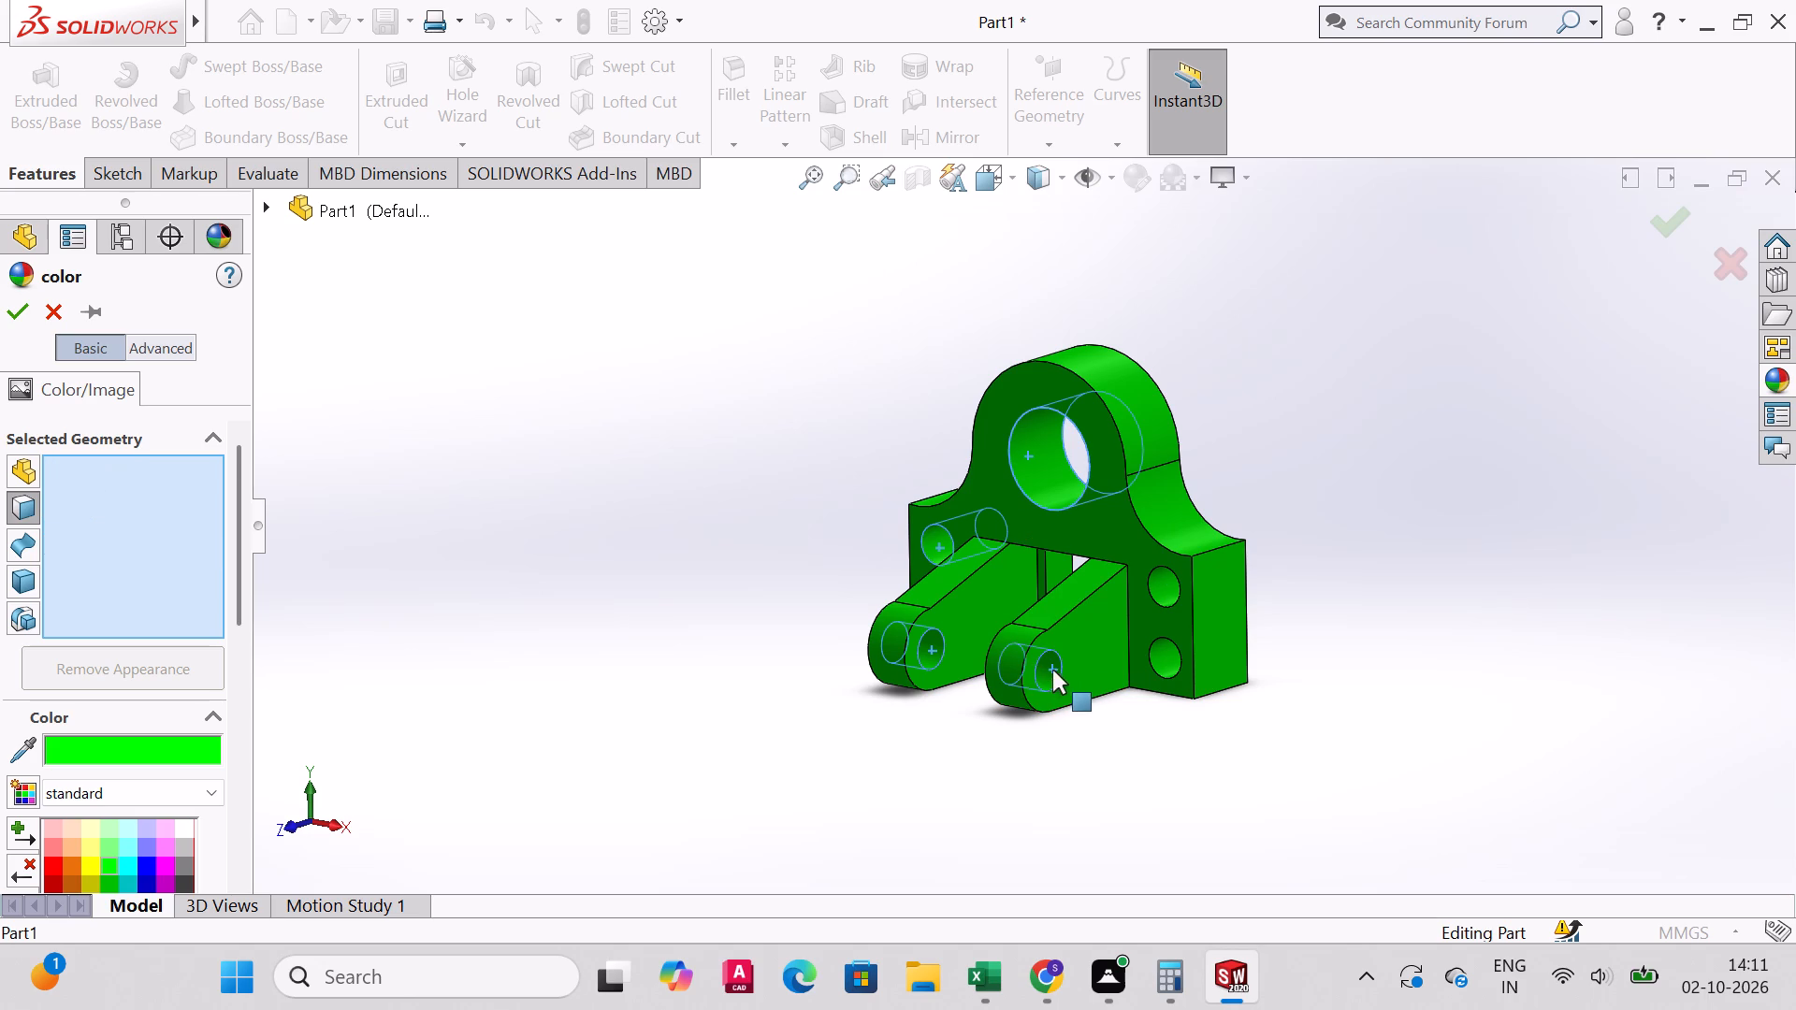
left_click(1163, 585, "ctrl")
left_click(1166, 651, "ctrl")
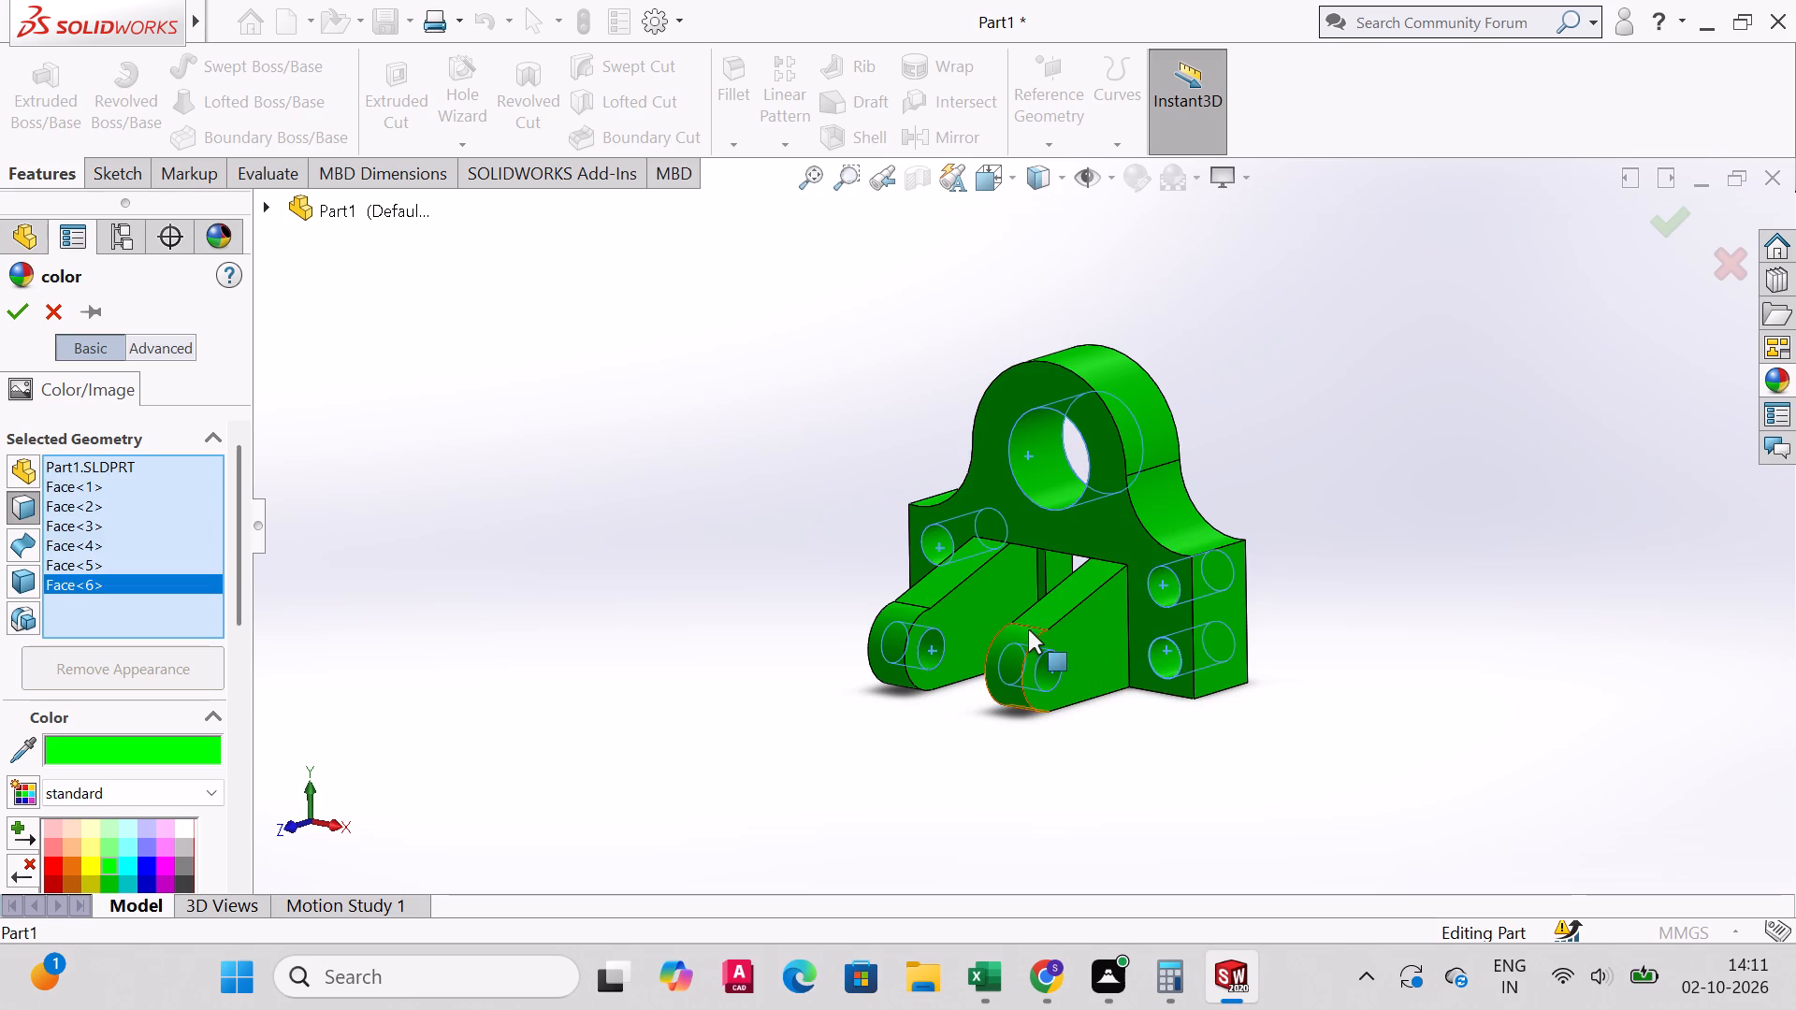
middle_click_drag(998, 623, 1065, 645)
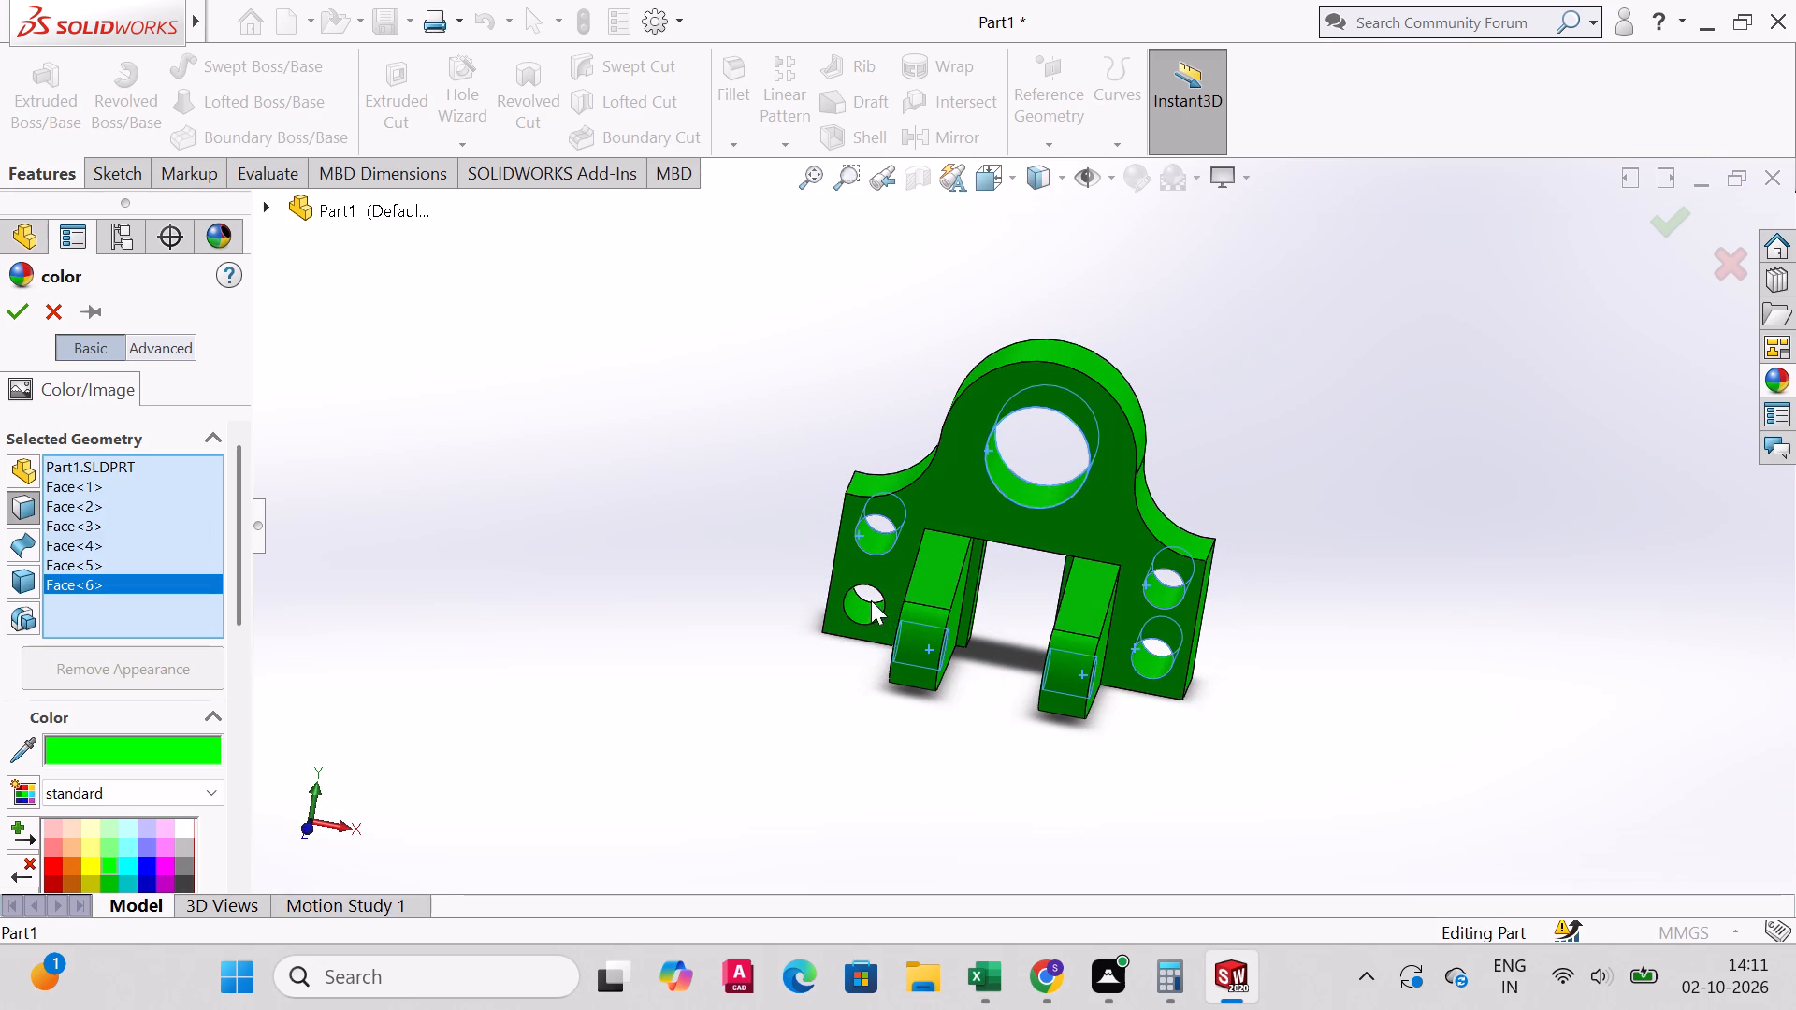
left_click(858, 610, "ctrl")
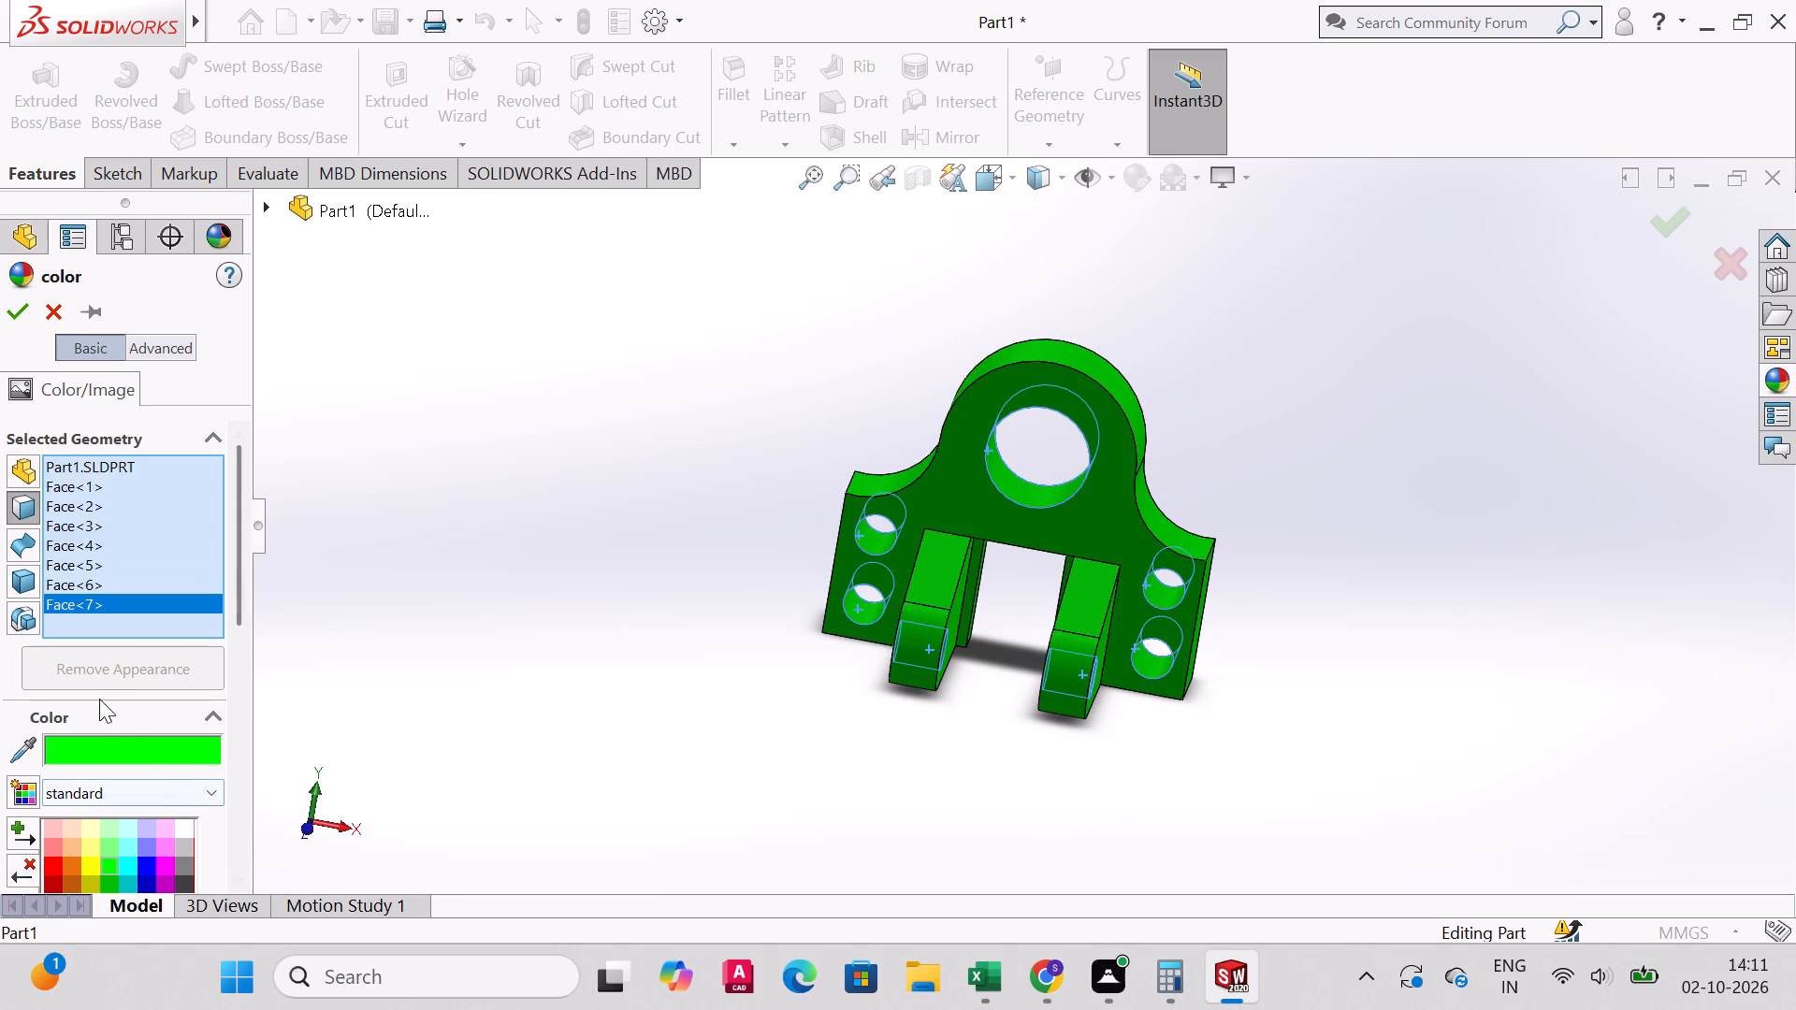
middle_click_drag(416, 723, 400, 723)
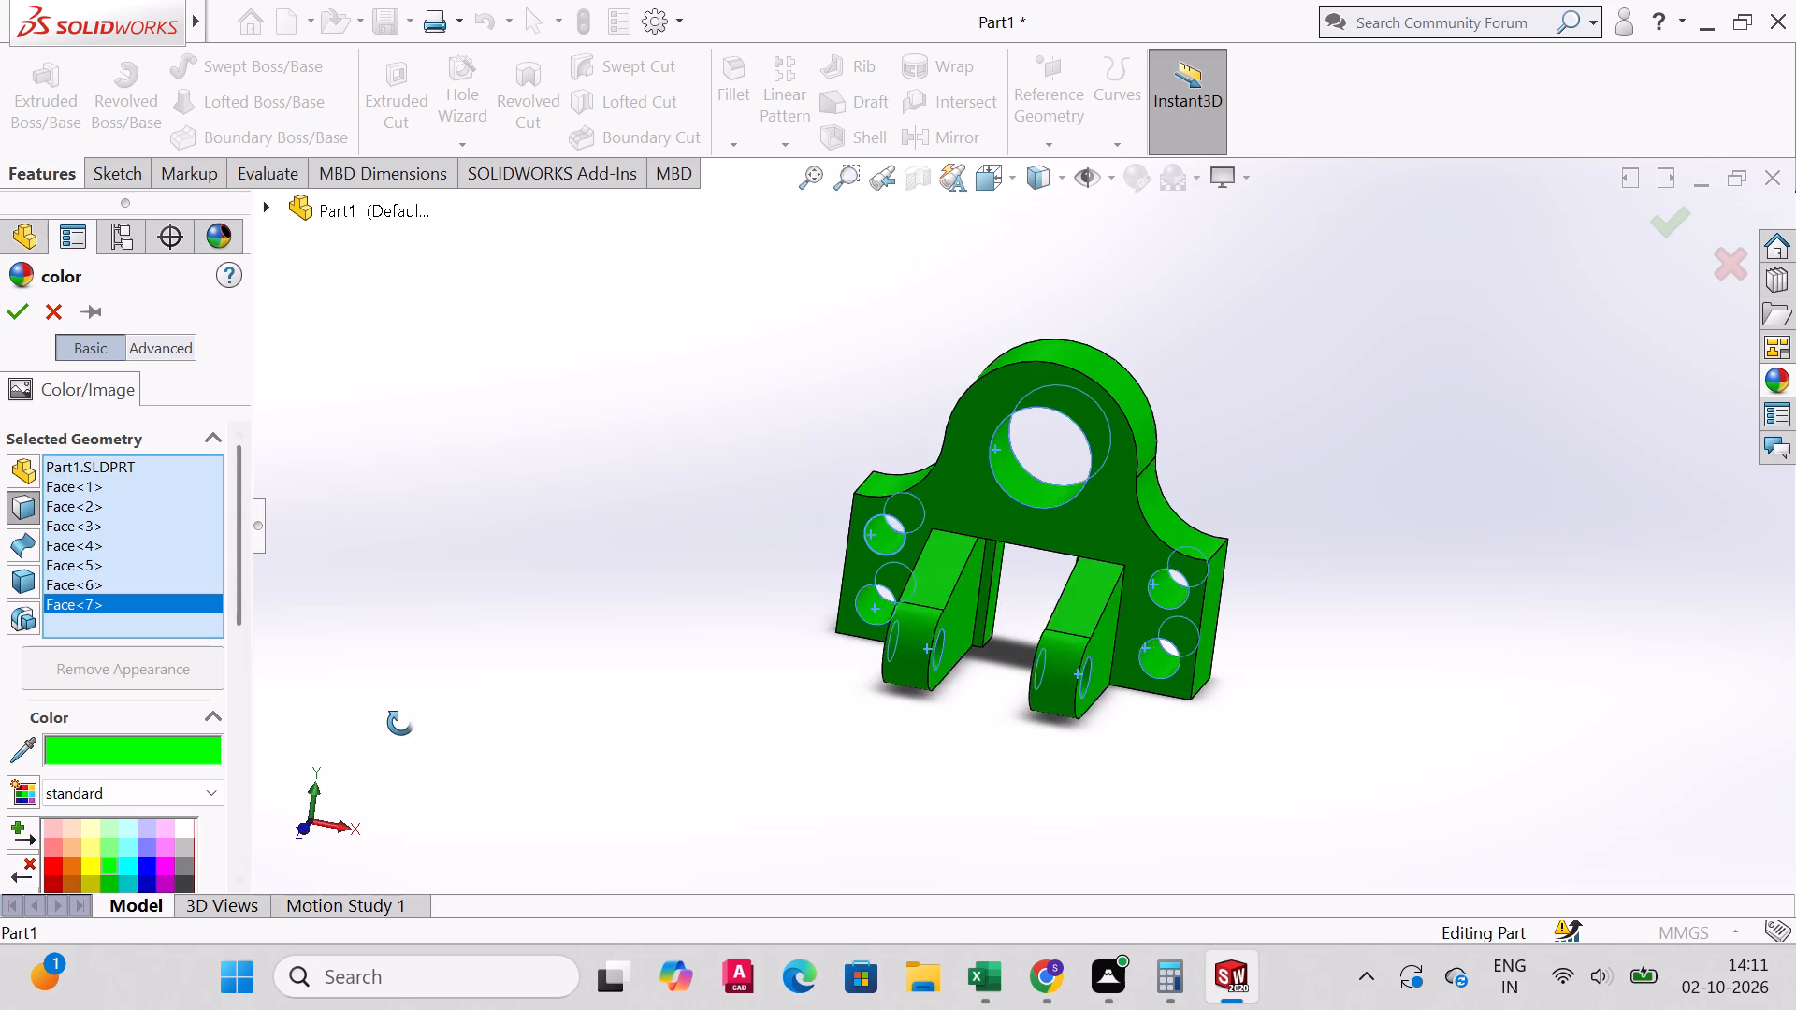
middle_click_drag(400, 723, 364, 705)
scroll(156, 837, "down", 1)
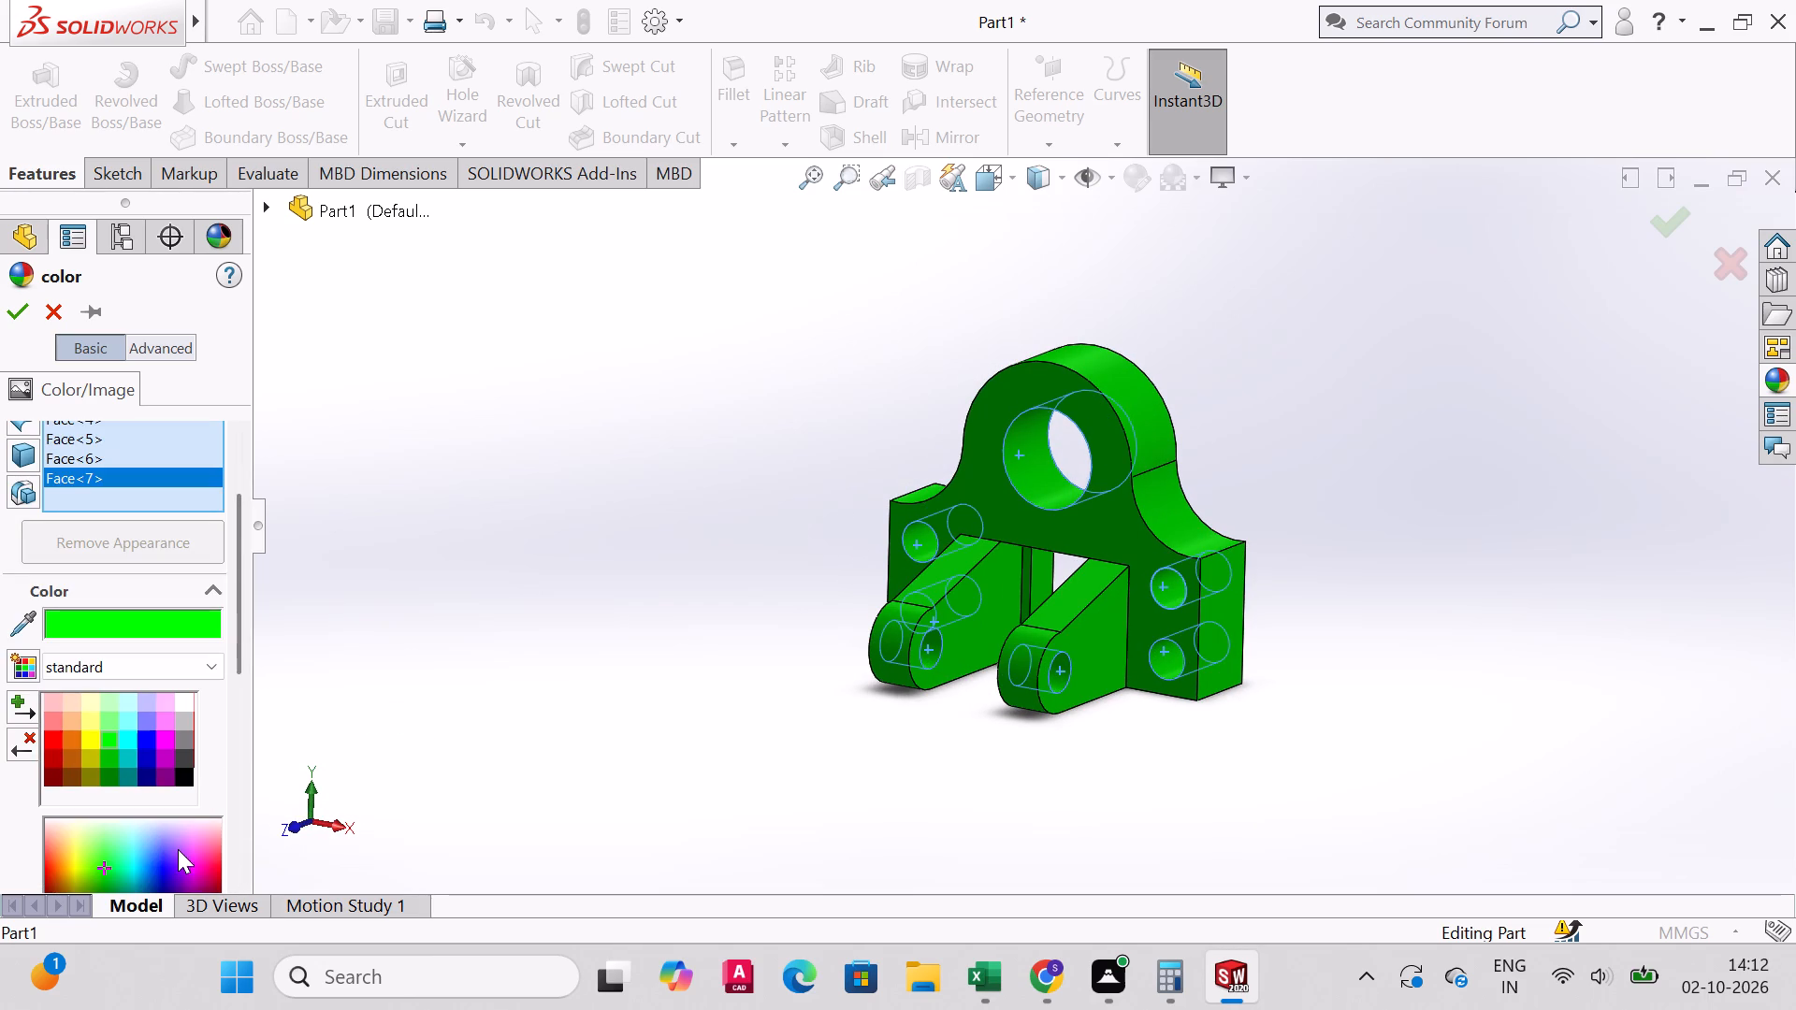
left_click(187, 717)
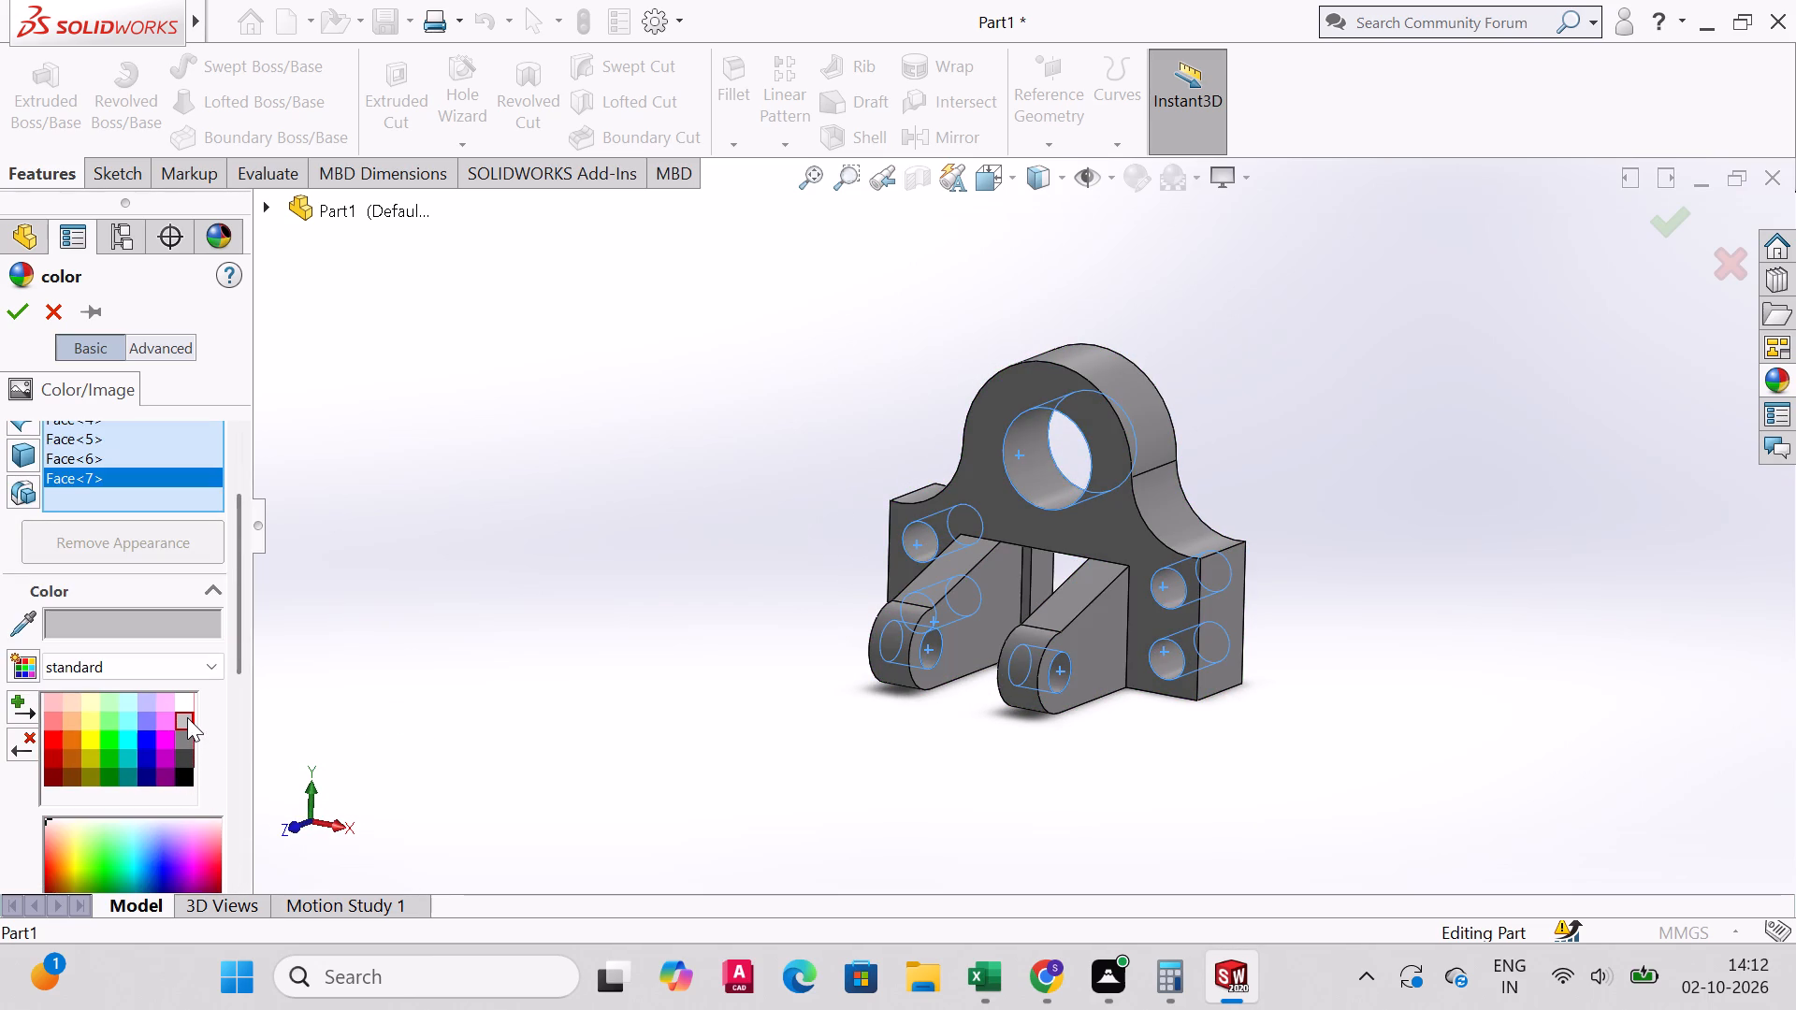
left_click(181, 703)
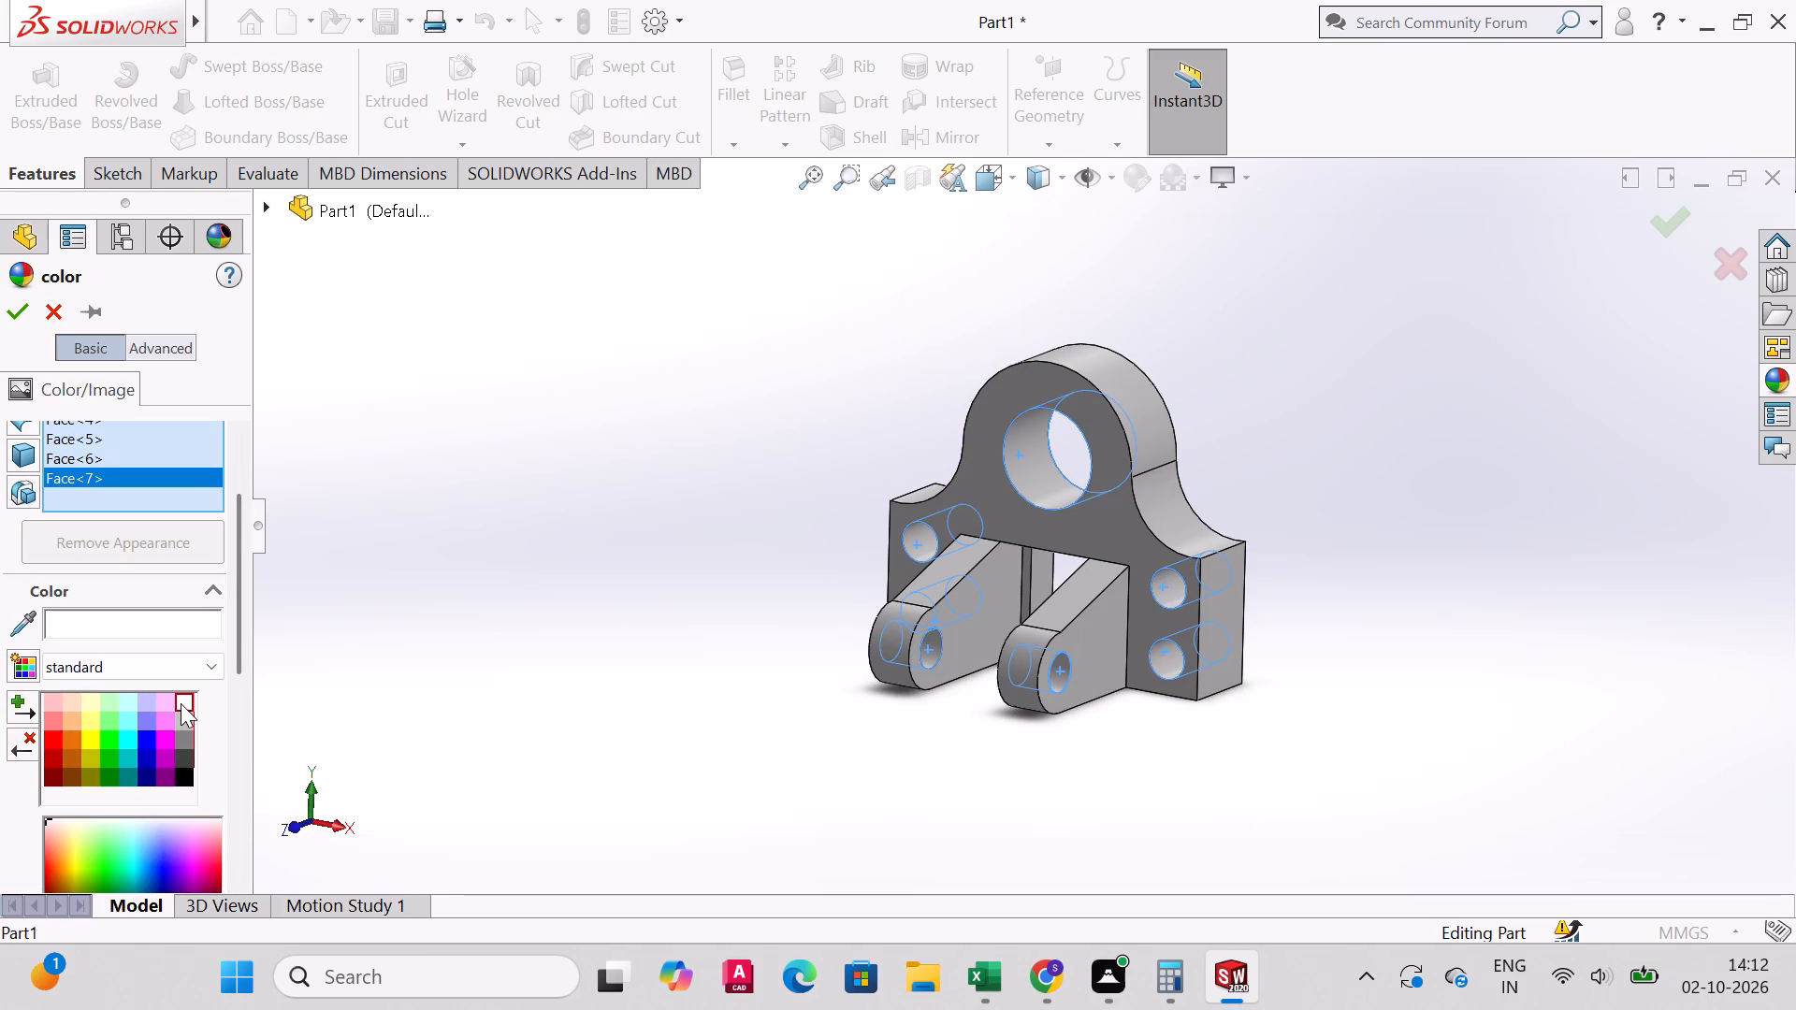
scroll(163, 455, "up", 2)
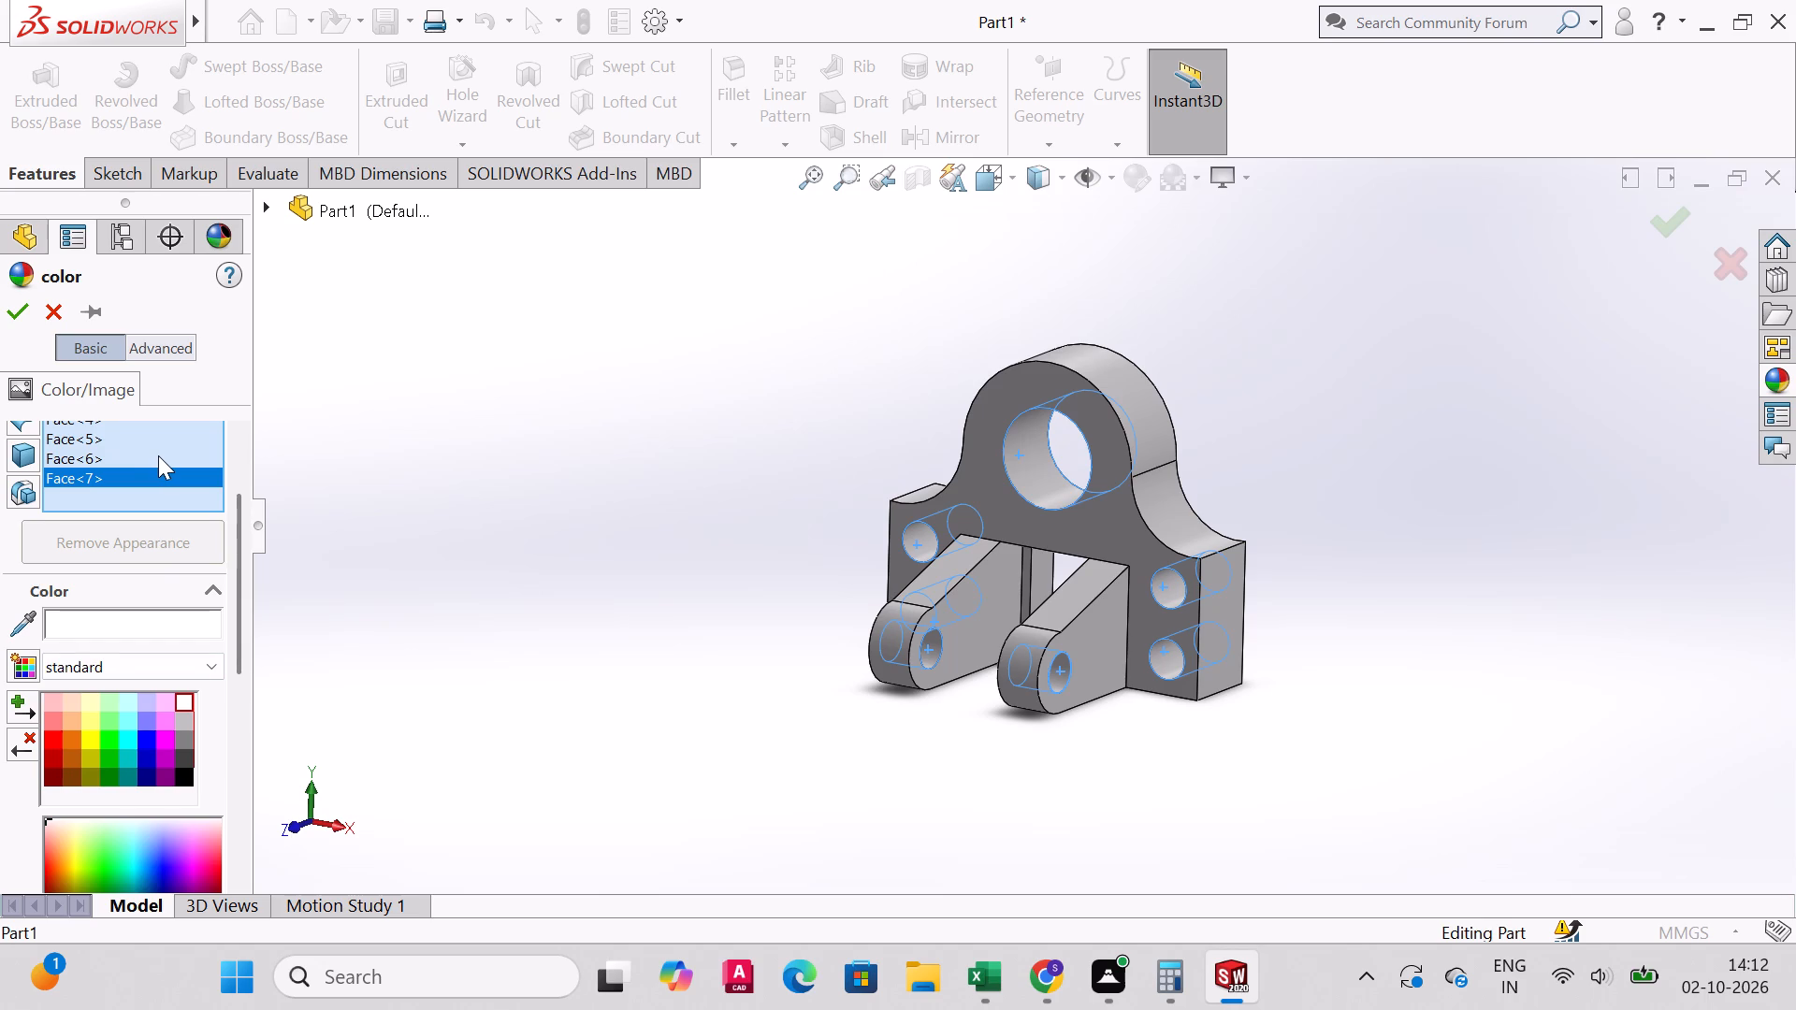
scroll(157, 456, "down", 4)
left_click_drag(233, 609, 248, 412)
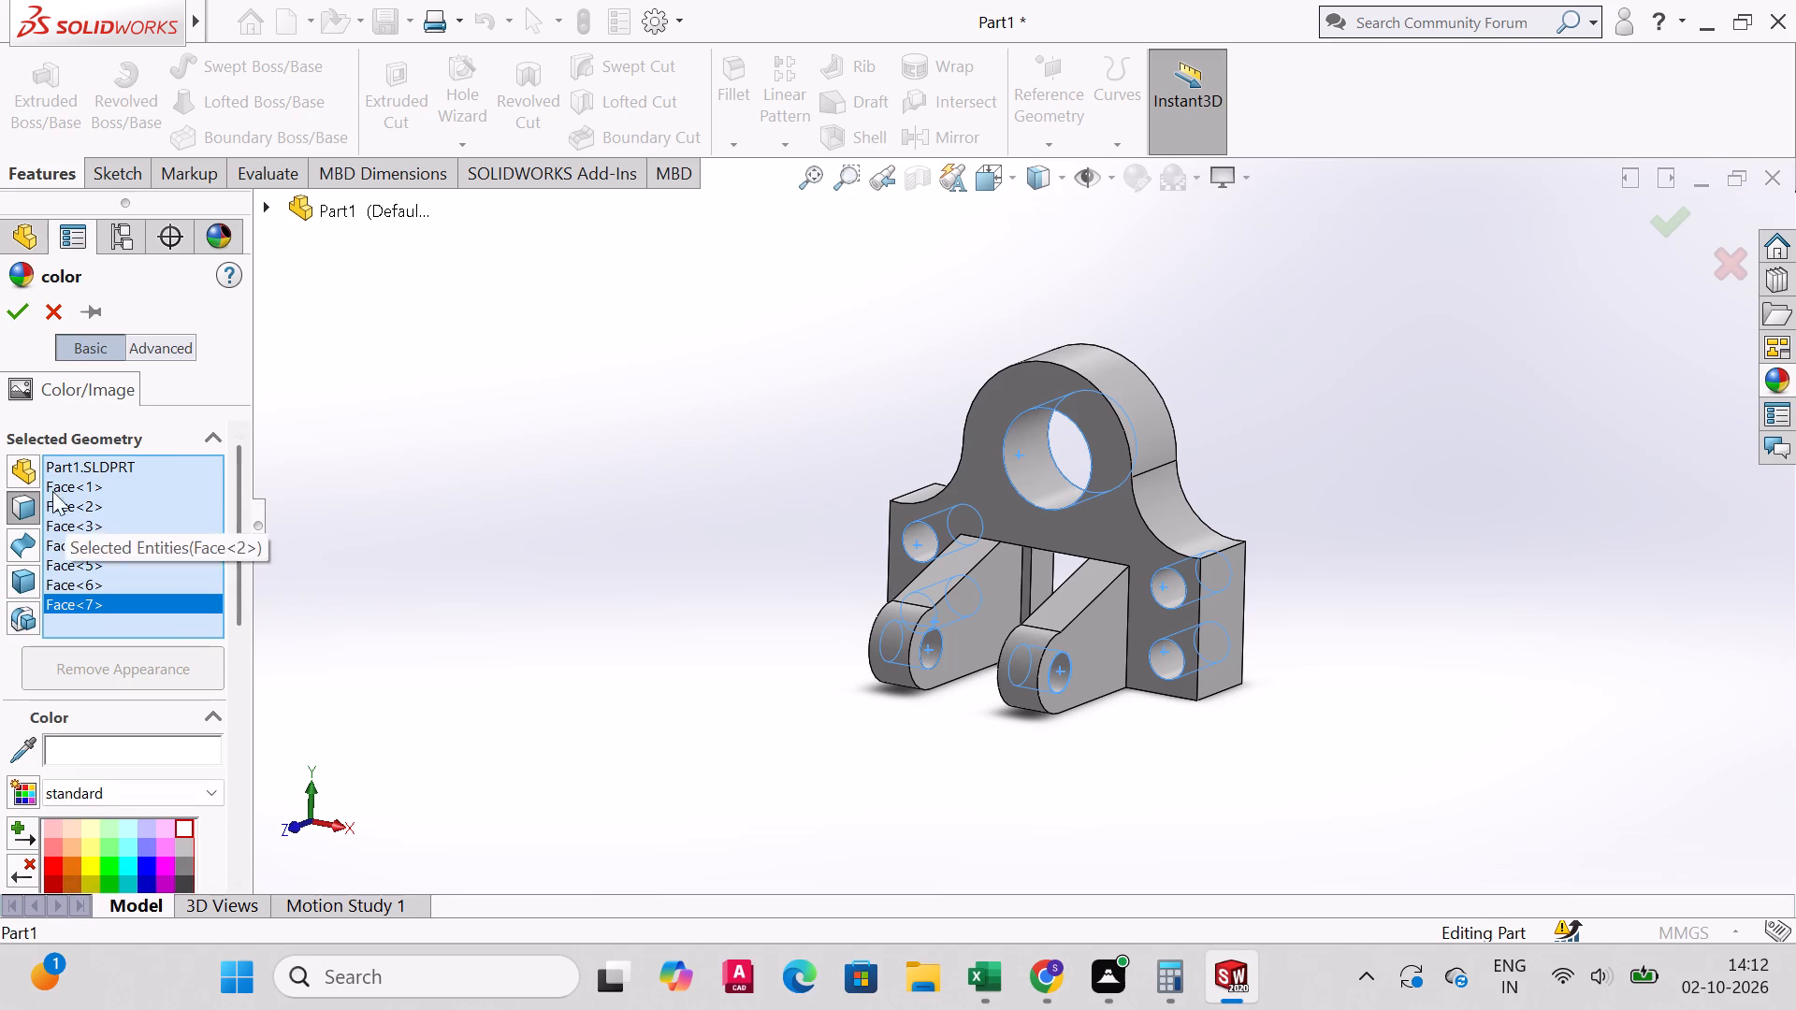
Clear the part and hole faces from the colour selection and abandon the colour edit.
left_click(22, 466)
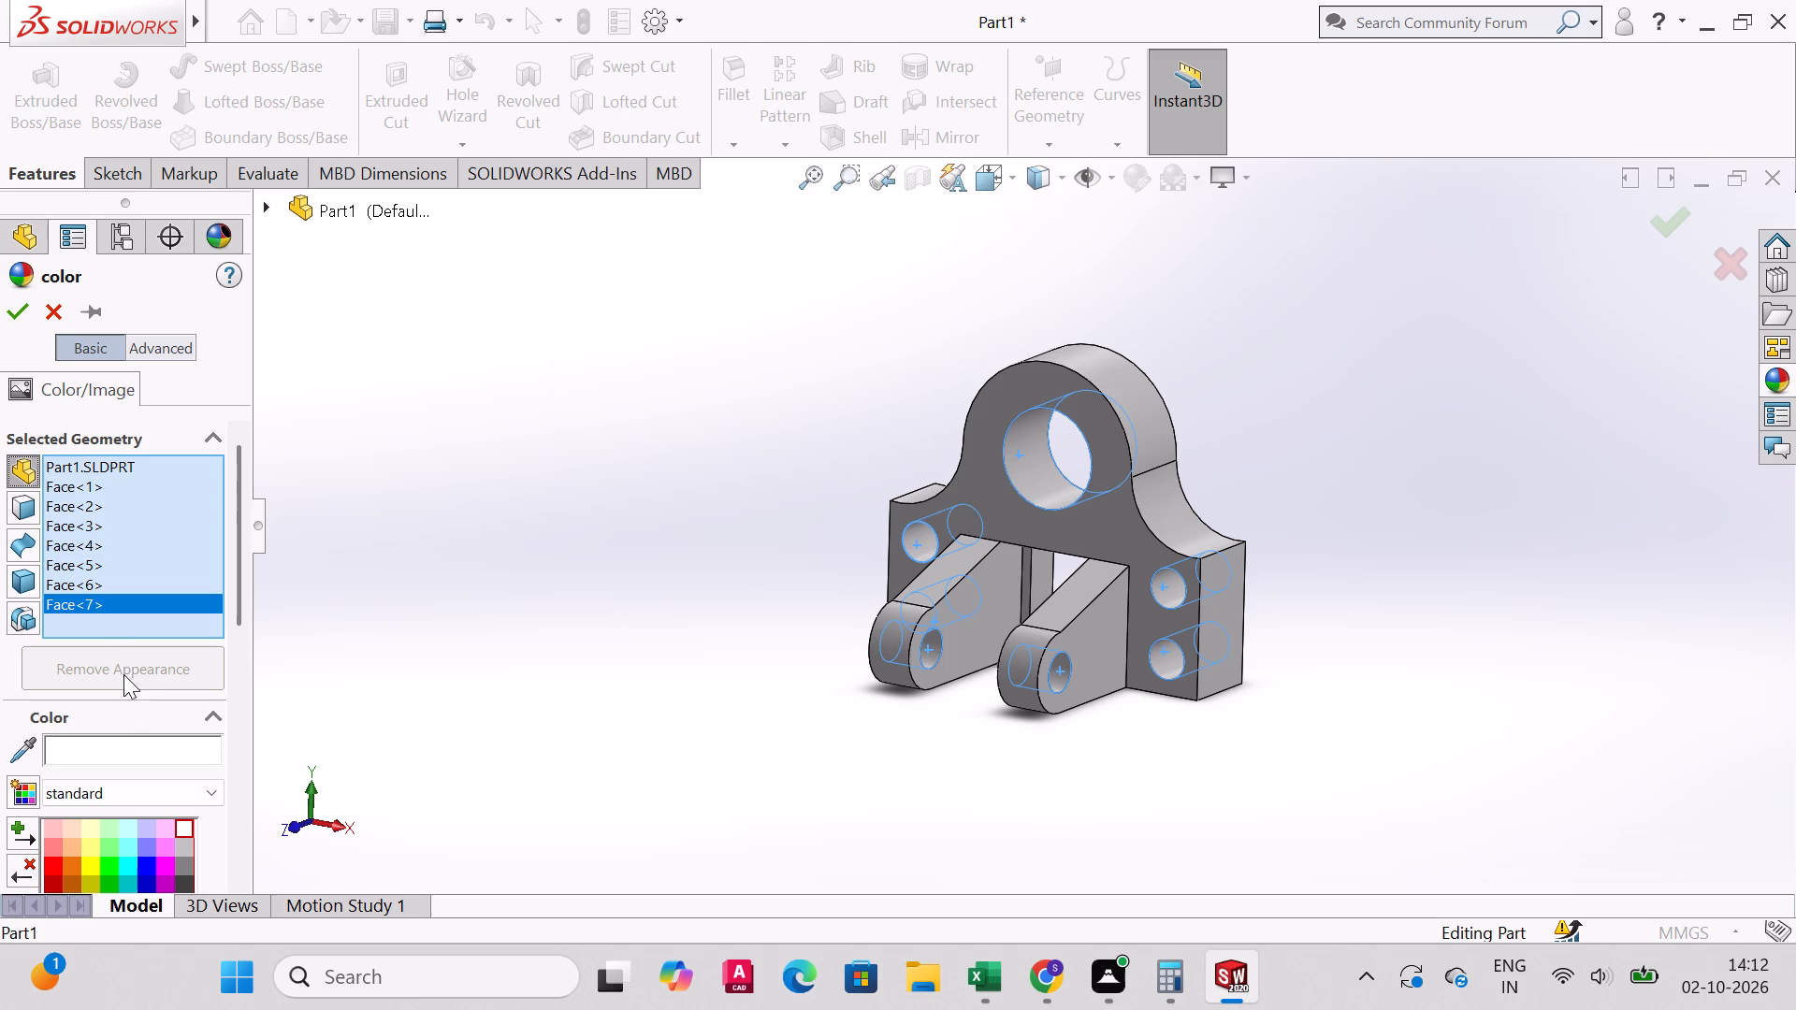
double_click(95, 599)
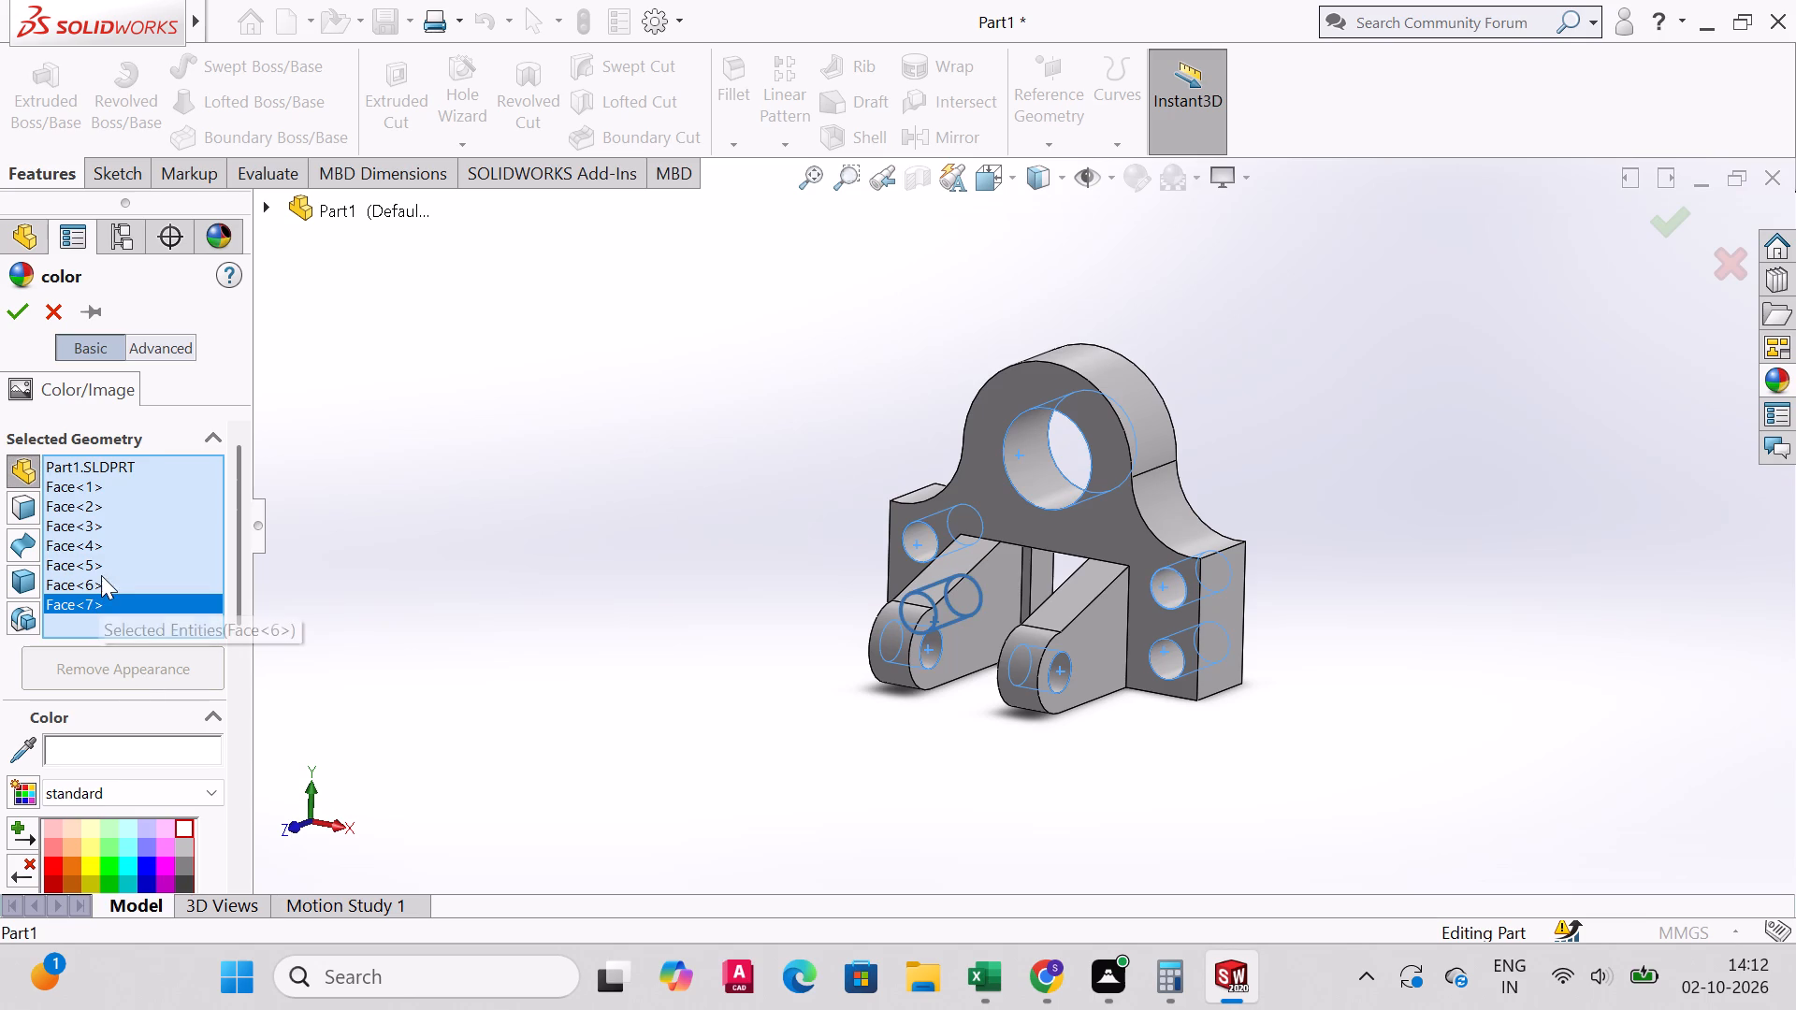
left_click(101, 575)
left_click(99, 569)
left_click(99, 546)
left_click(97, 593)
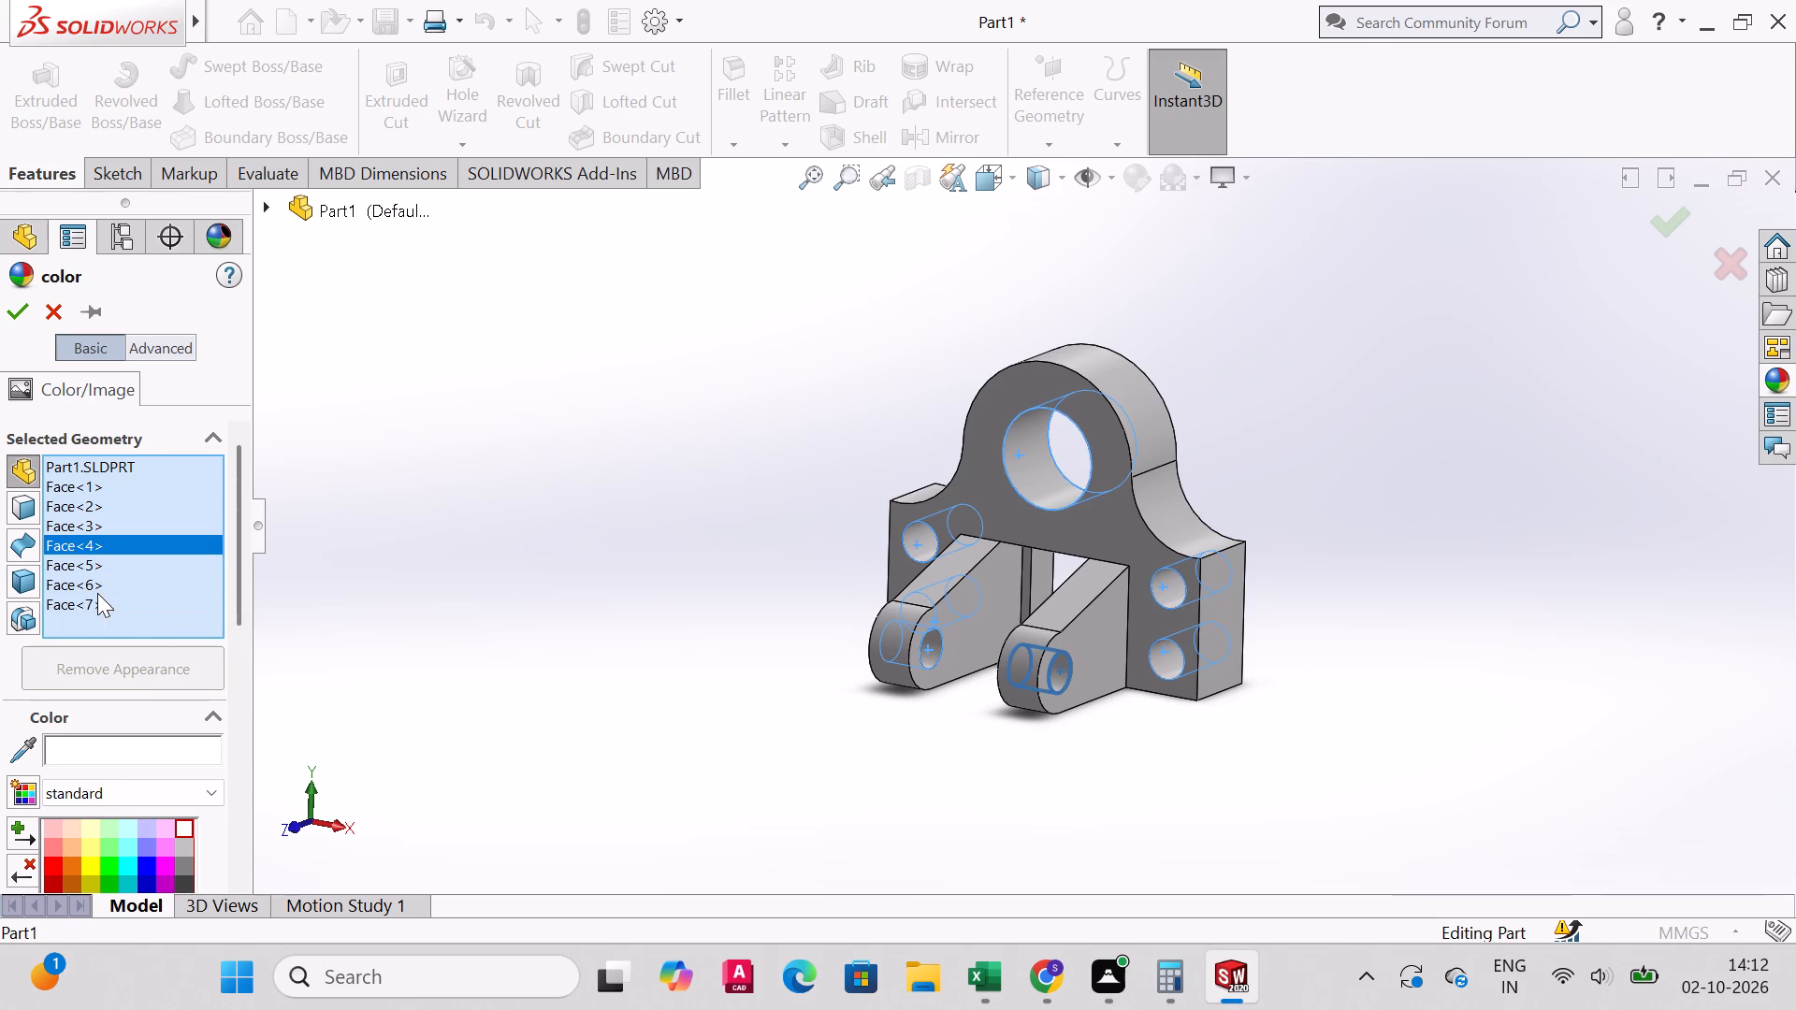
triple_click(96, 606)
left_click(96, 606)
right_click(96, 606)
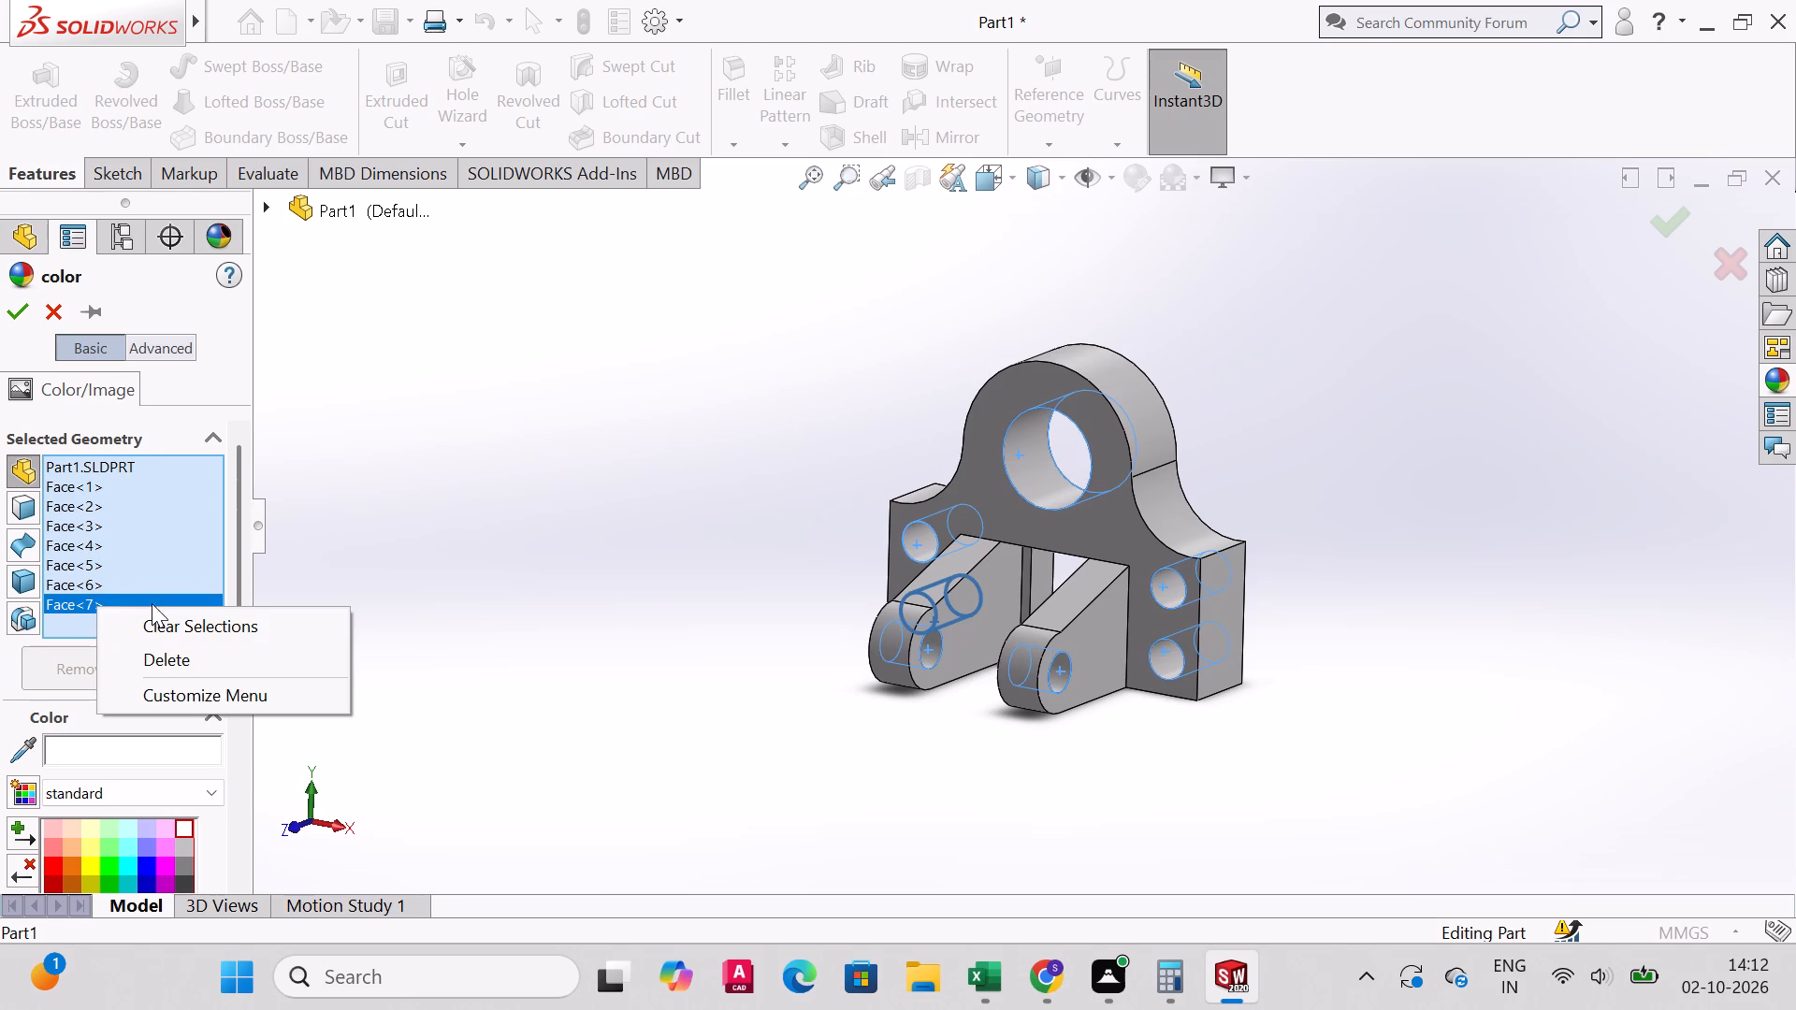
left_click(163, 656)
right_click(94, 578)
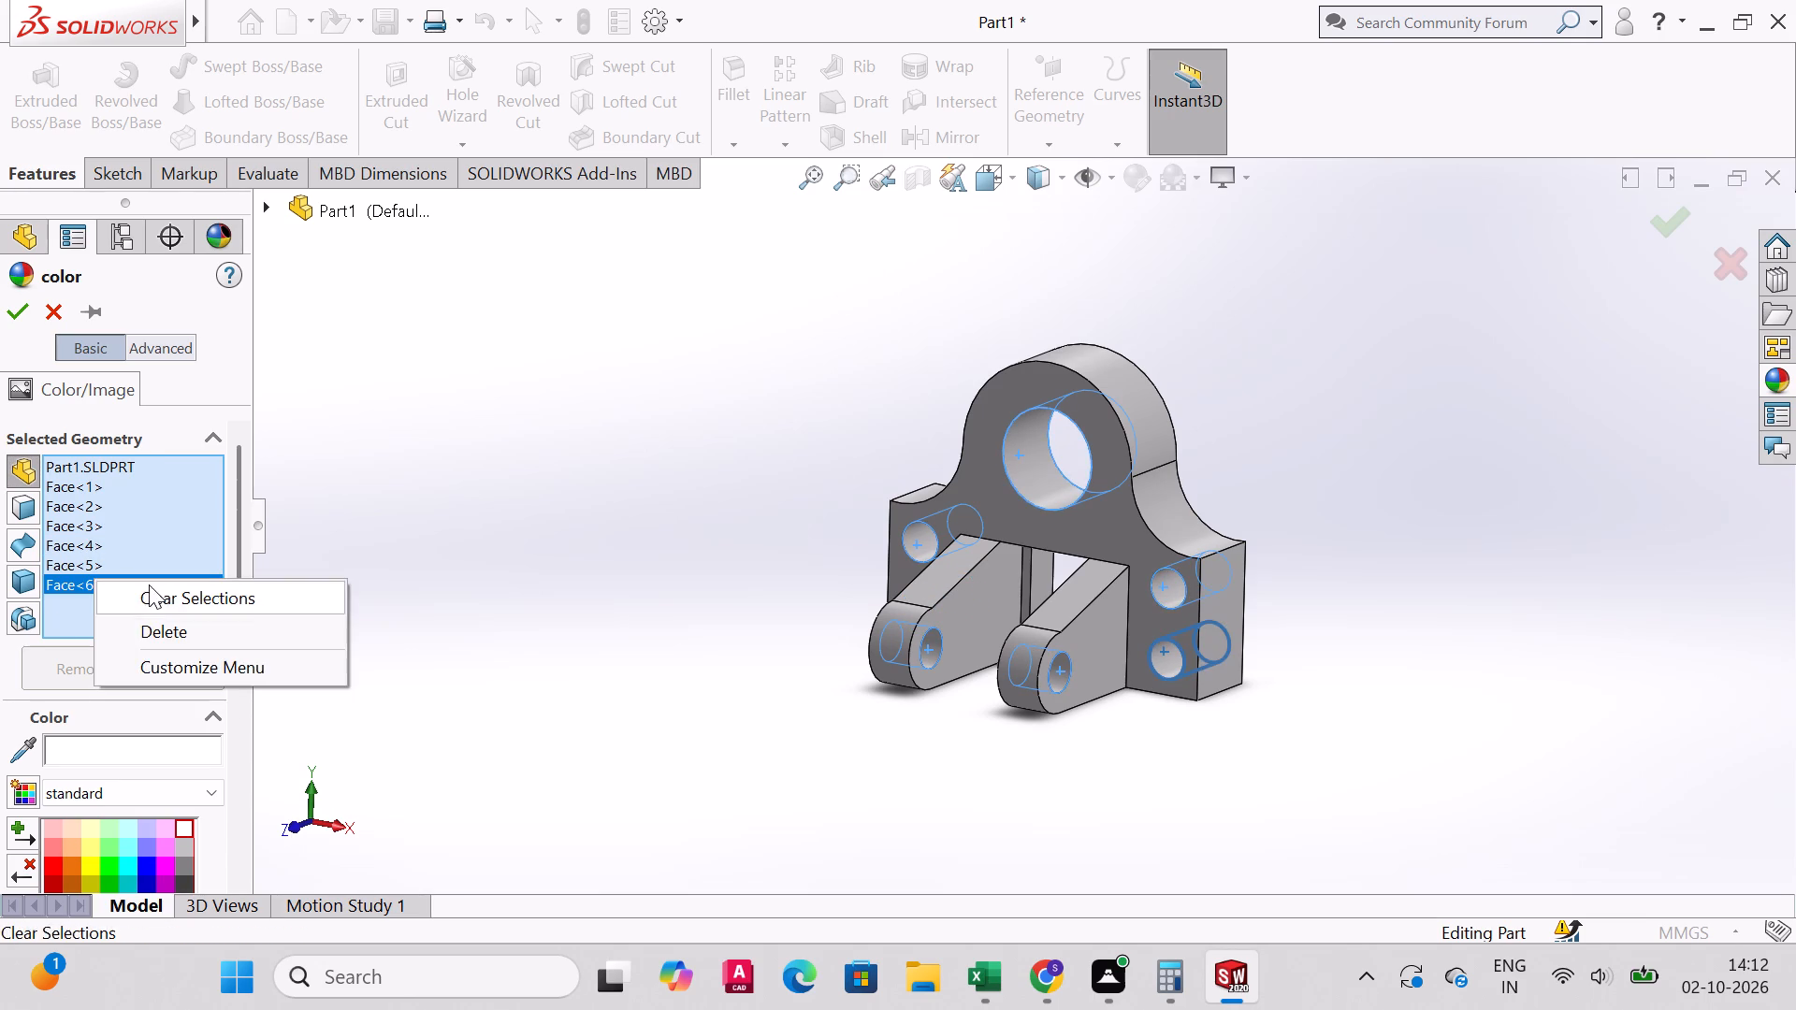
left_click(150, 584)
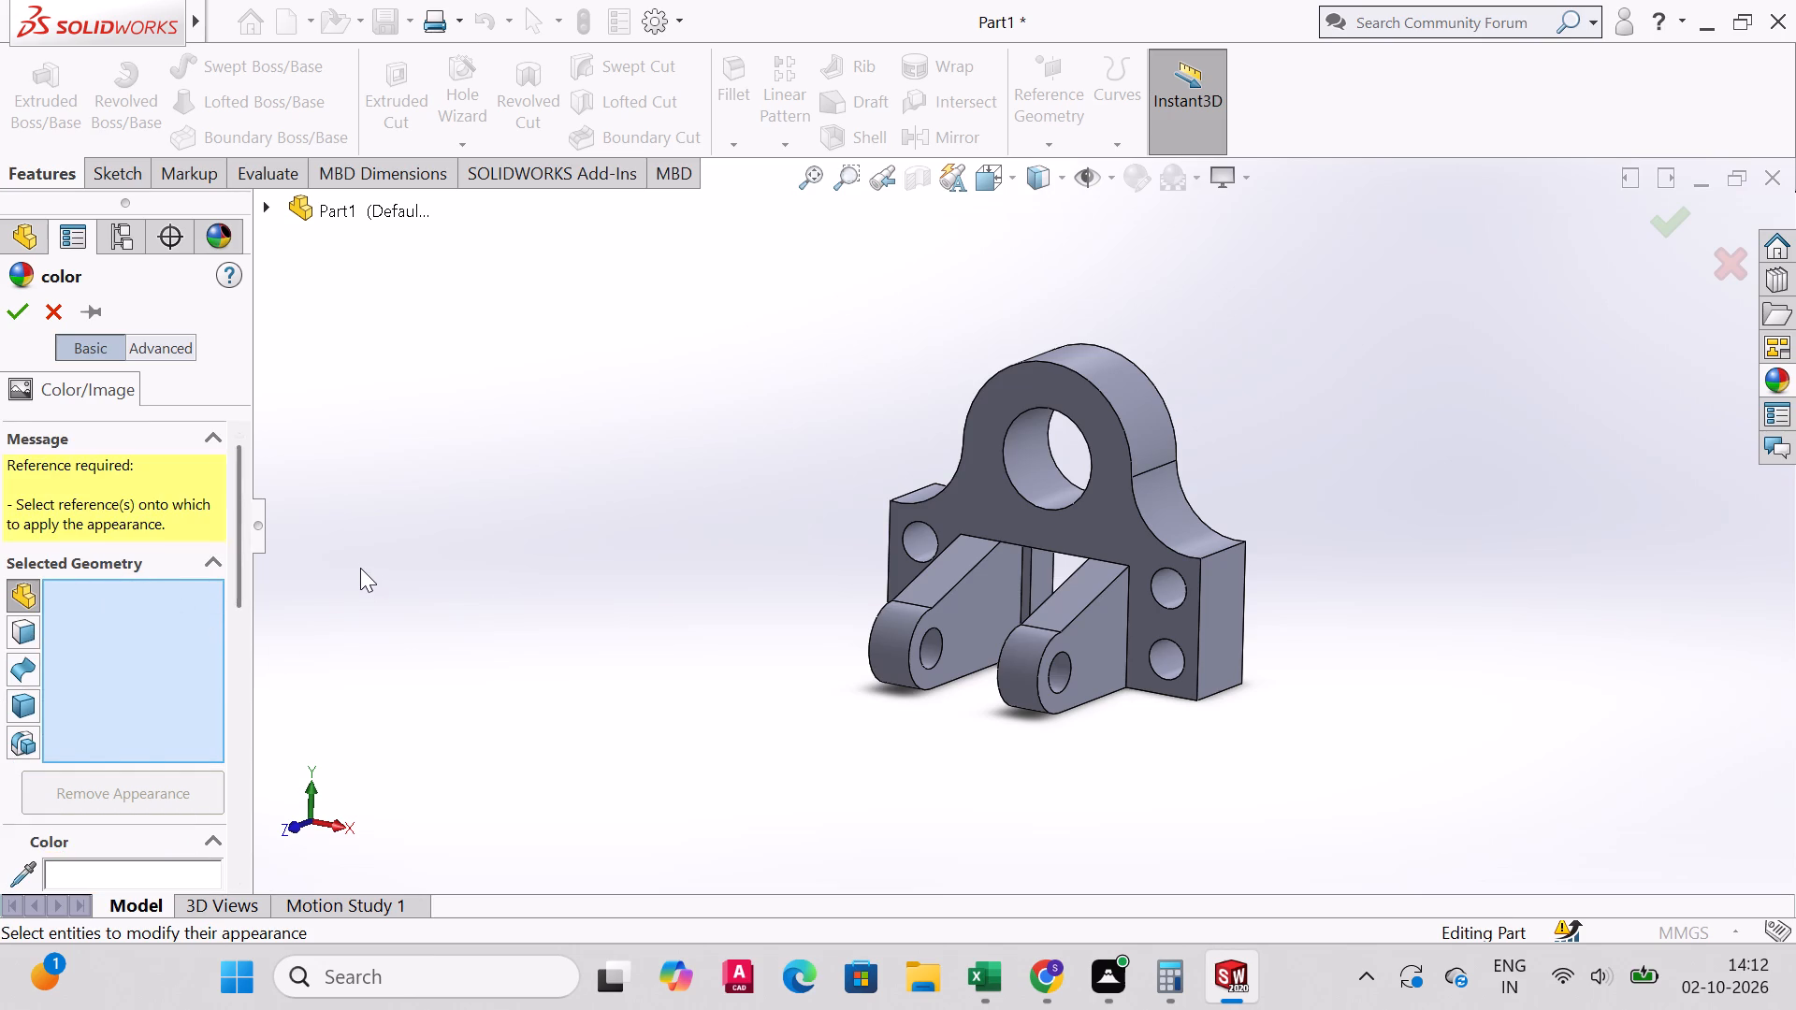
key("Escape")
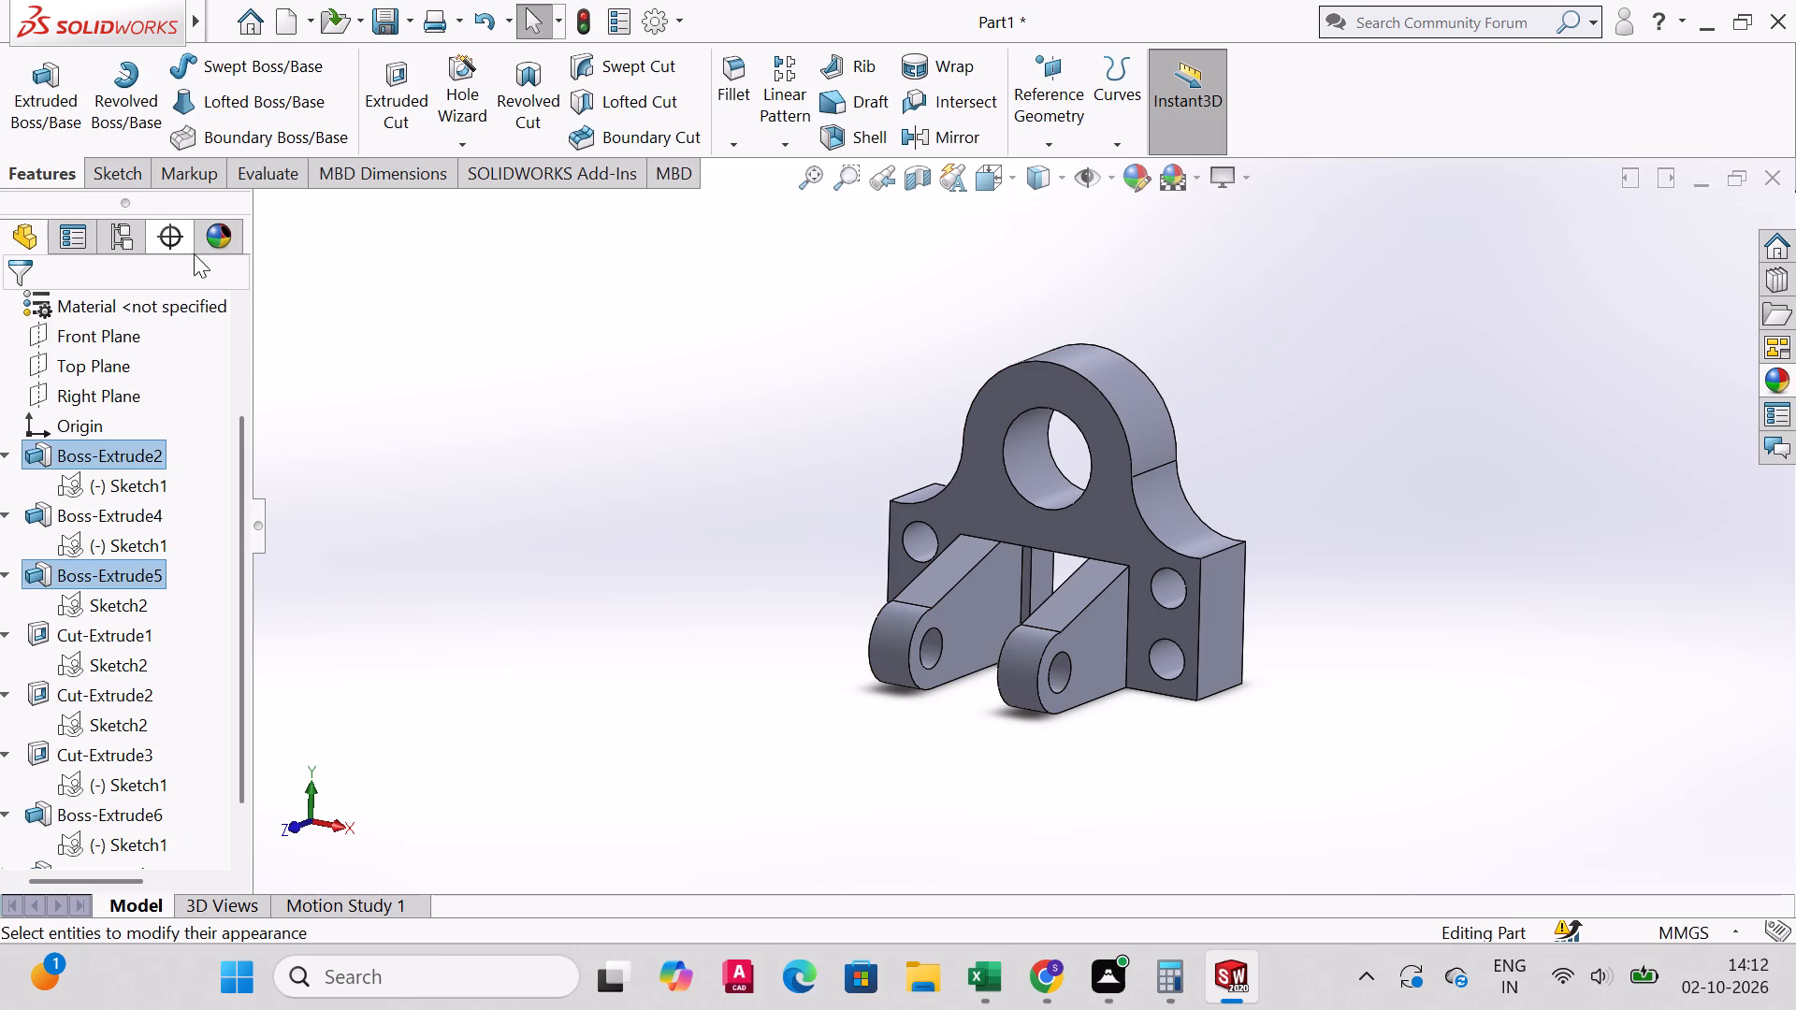
Apply a bright green colour from the standard swatches to the whole part.
left_click(224, 242)
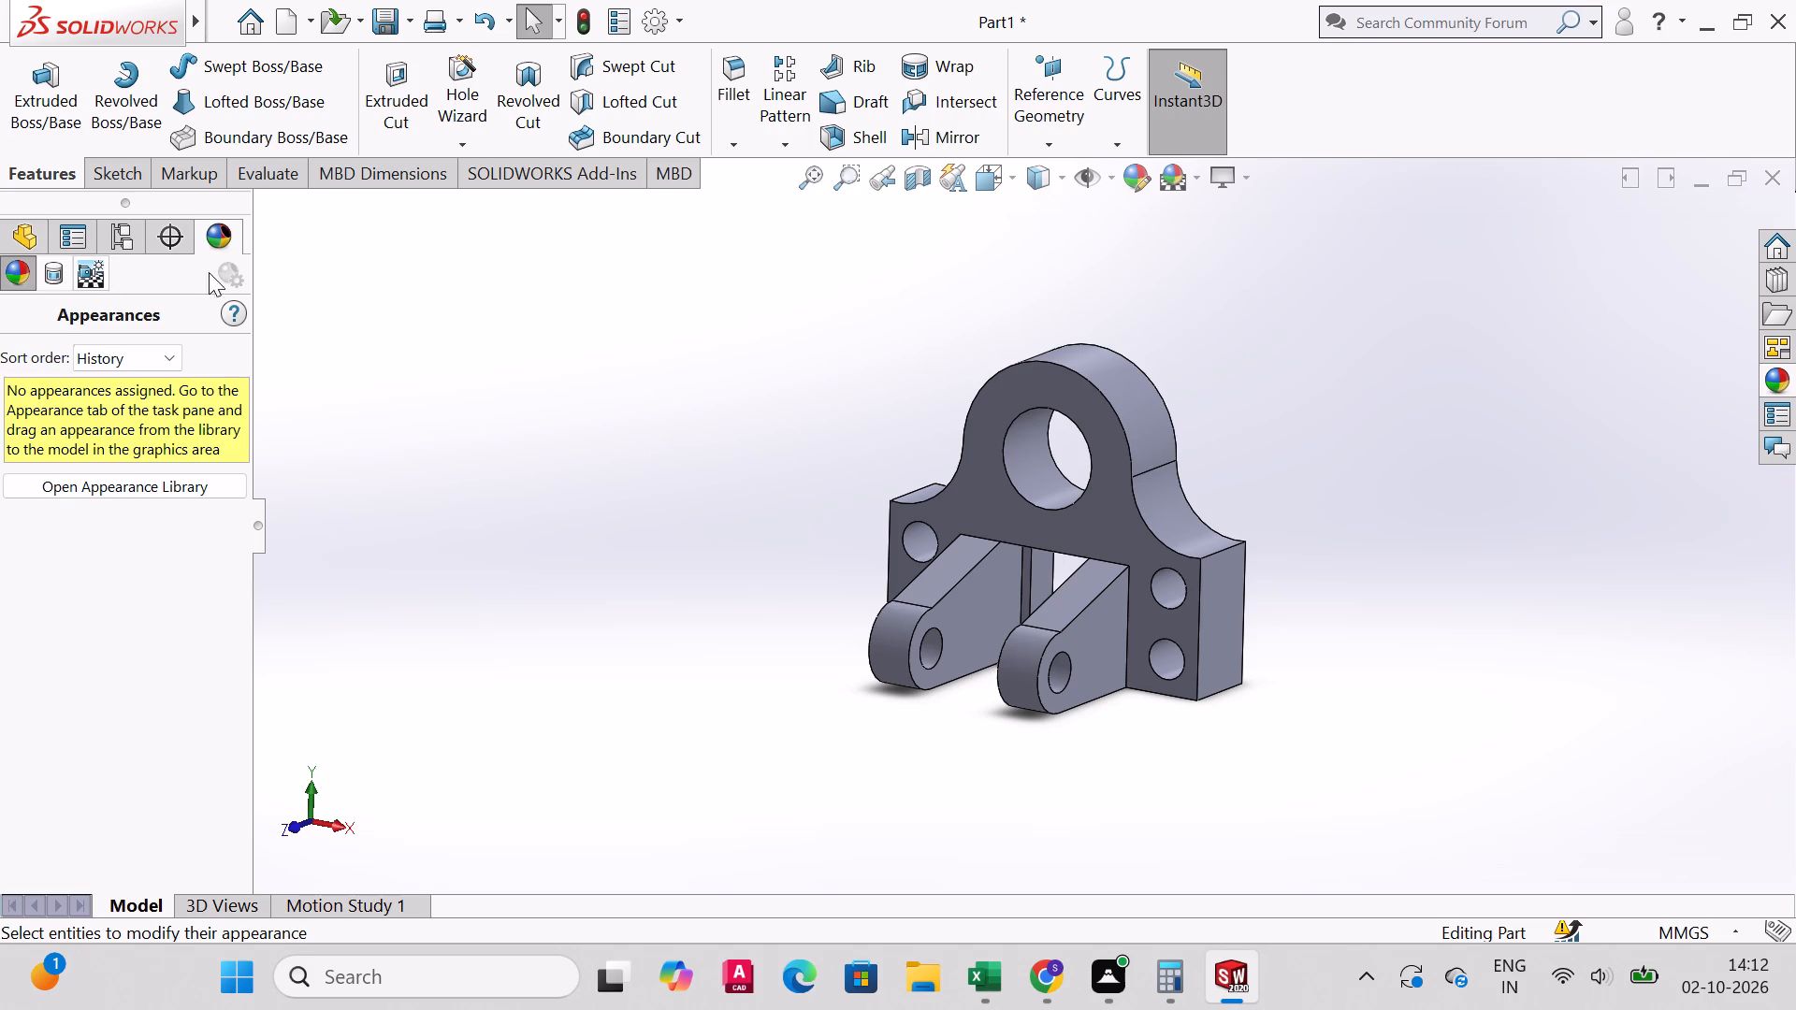
left_click(1135, 169)
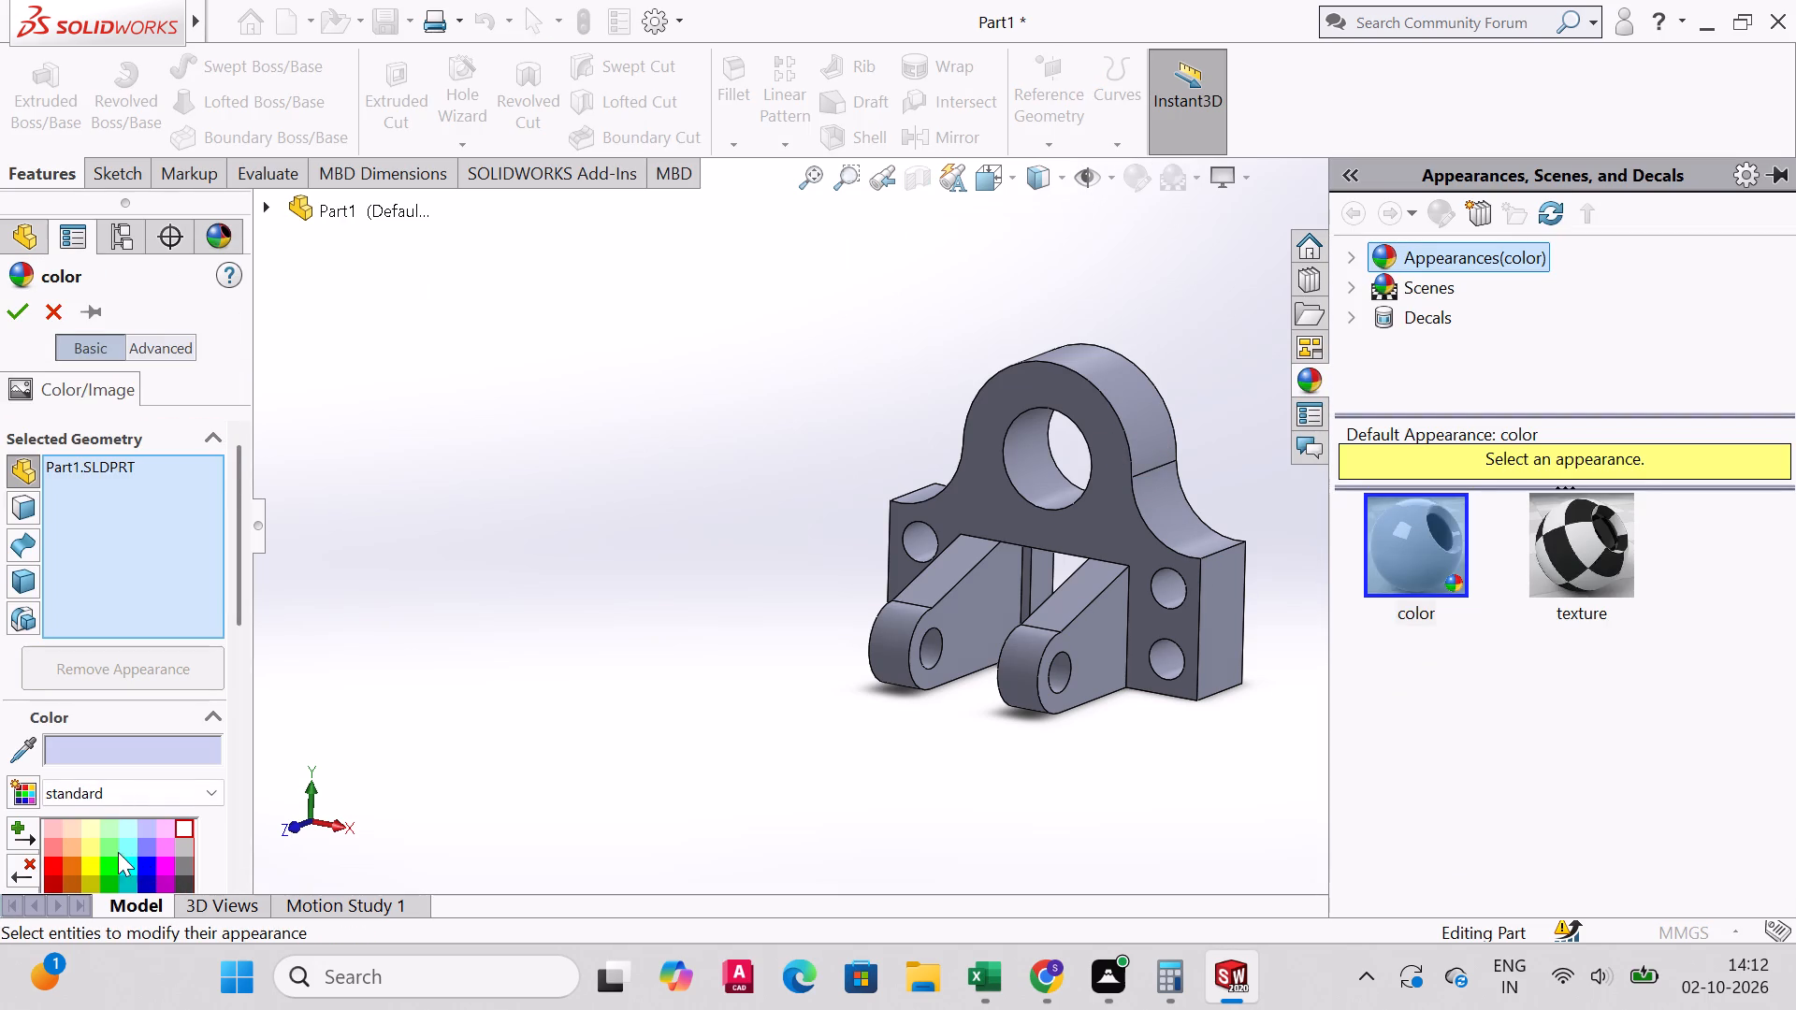
left_click(109, 869)
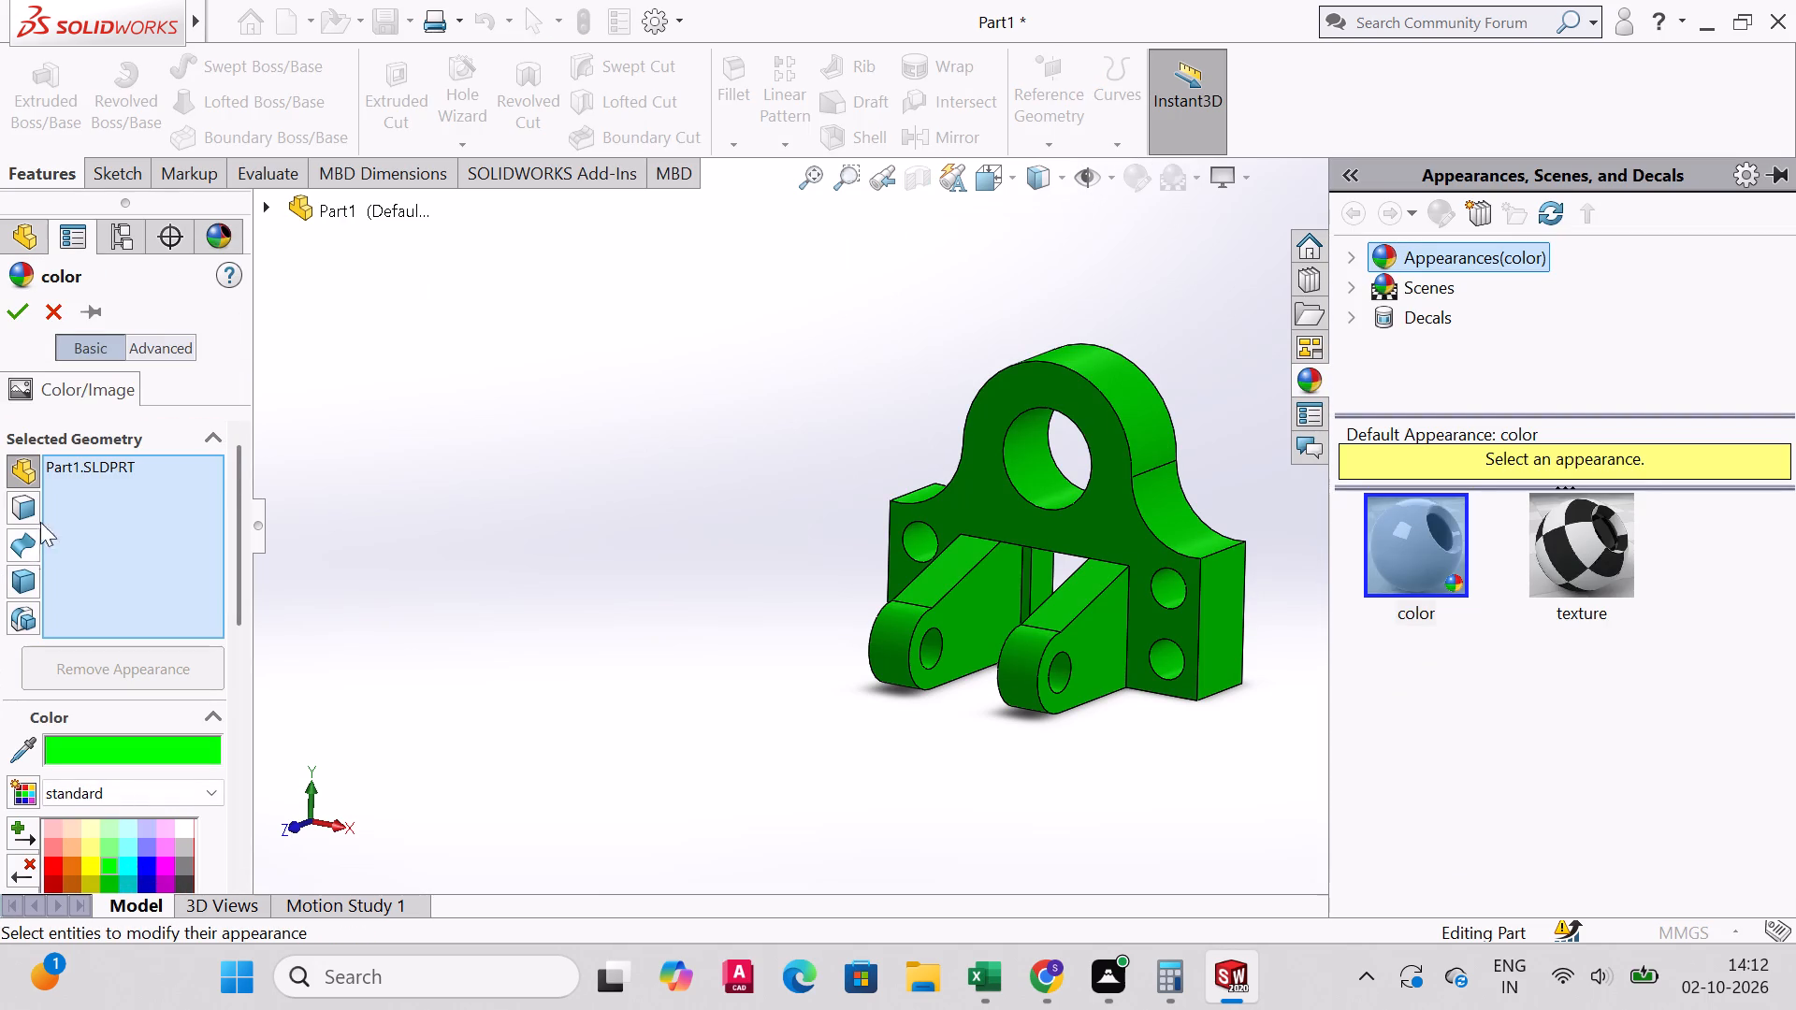
left_click(17, 314)
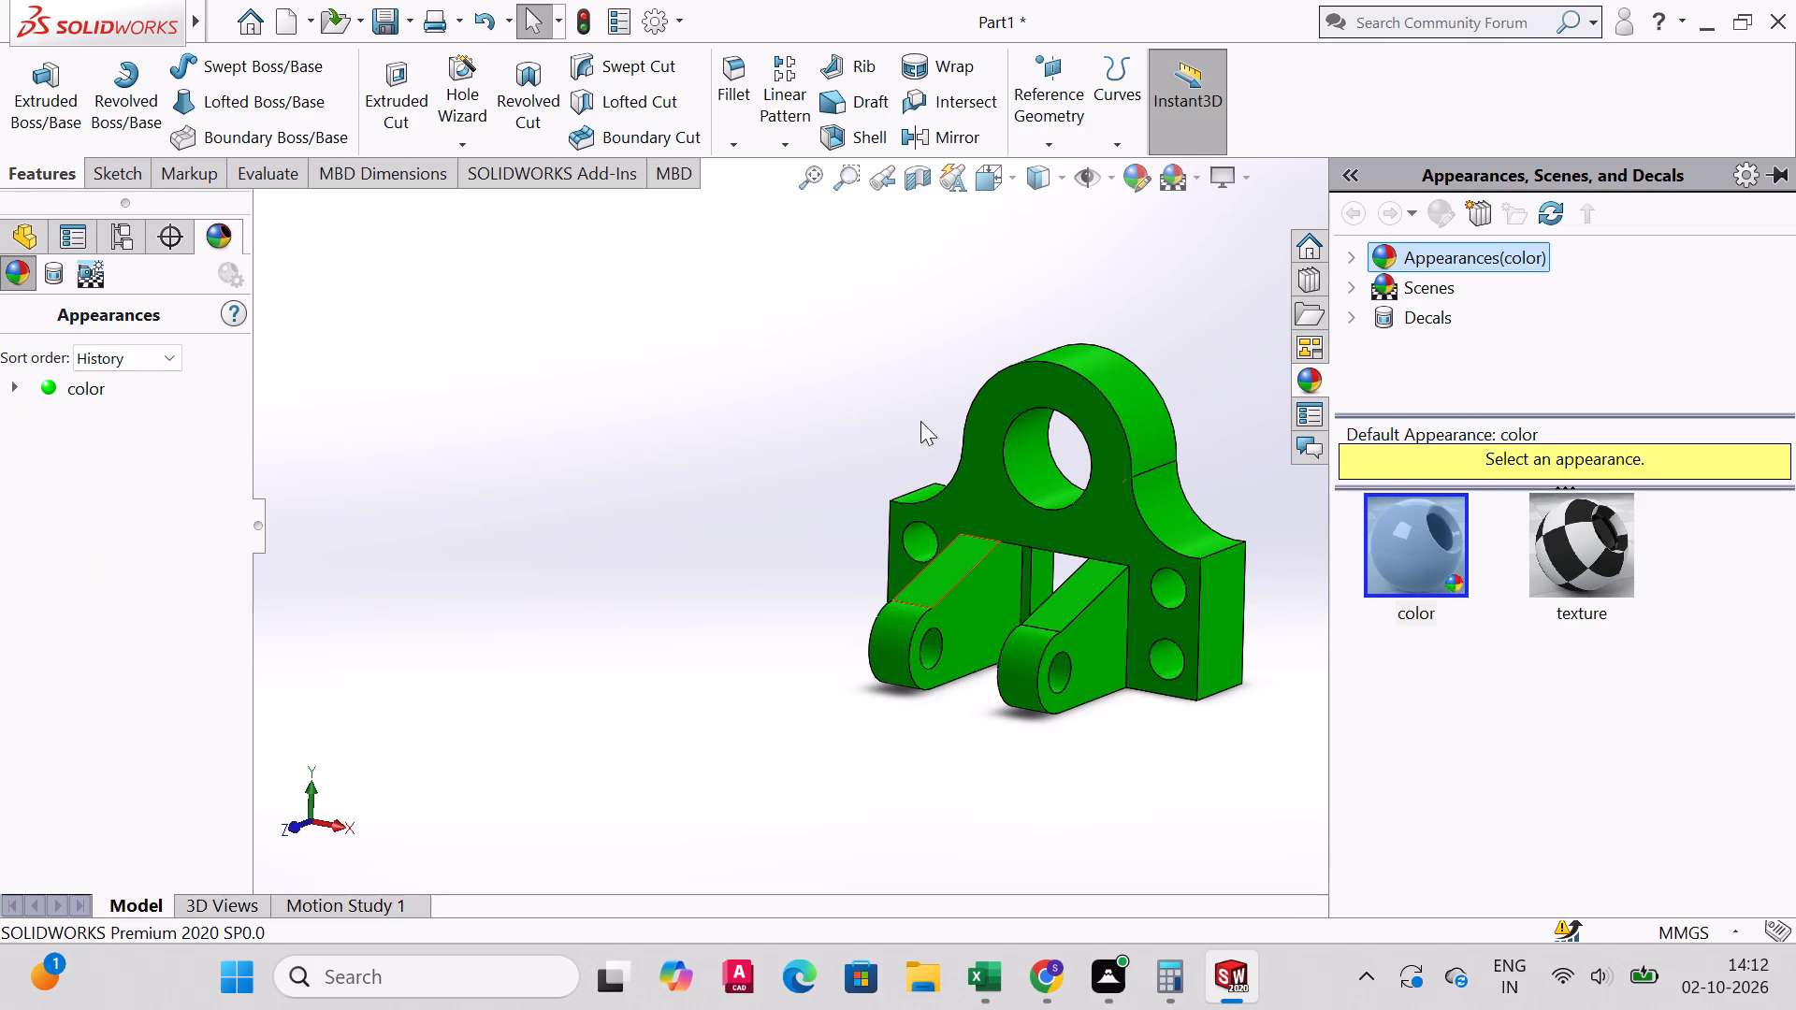
left_click(1121, 306)
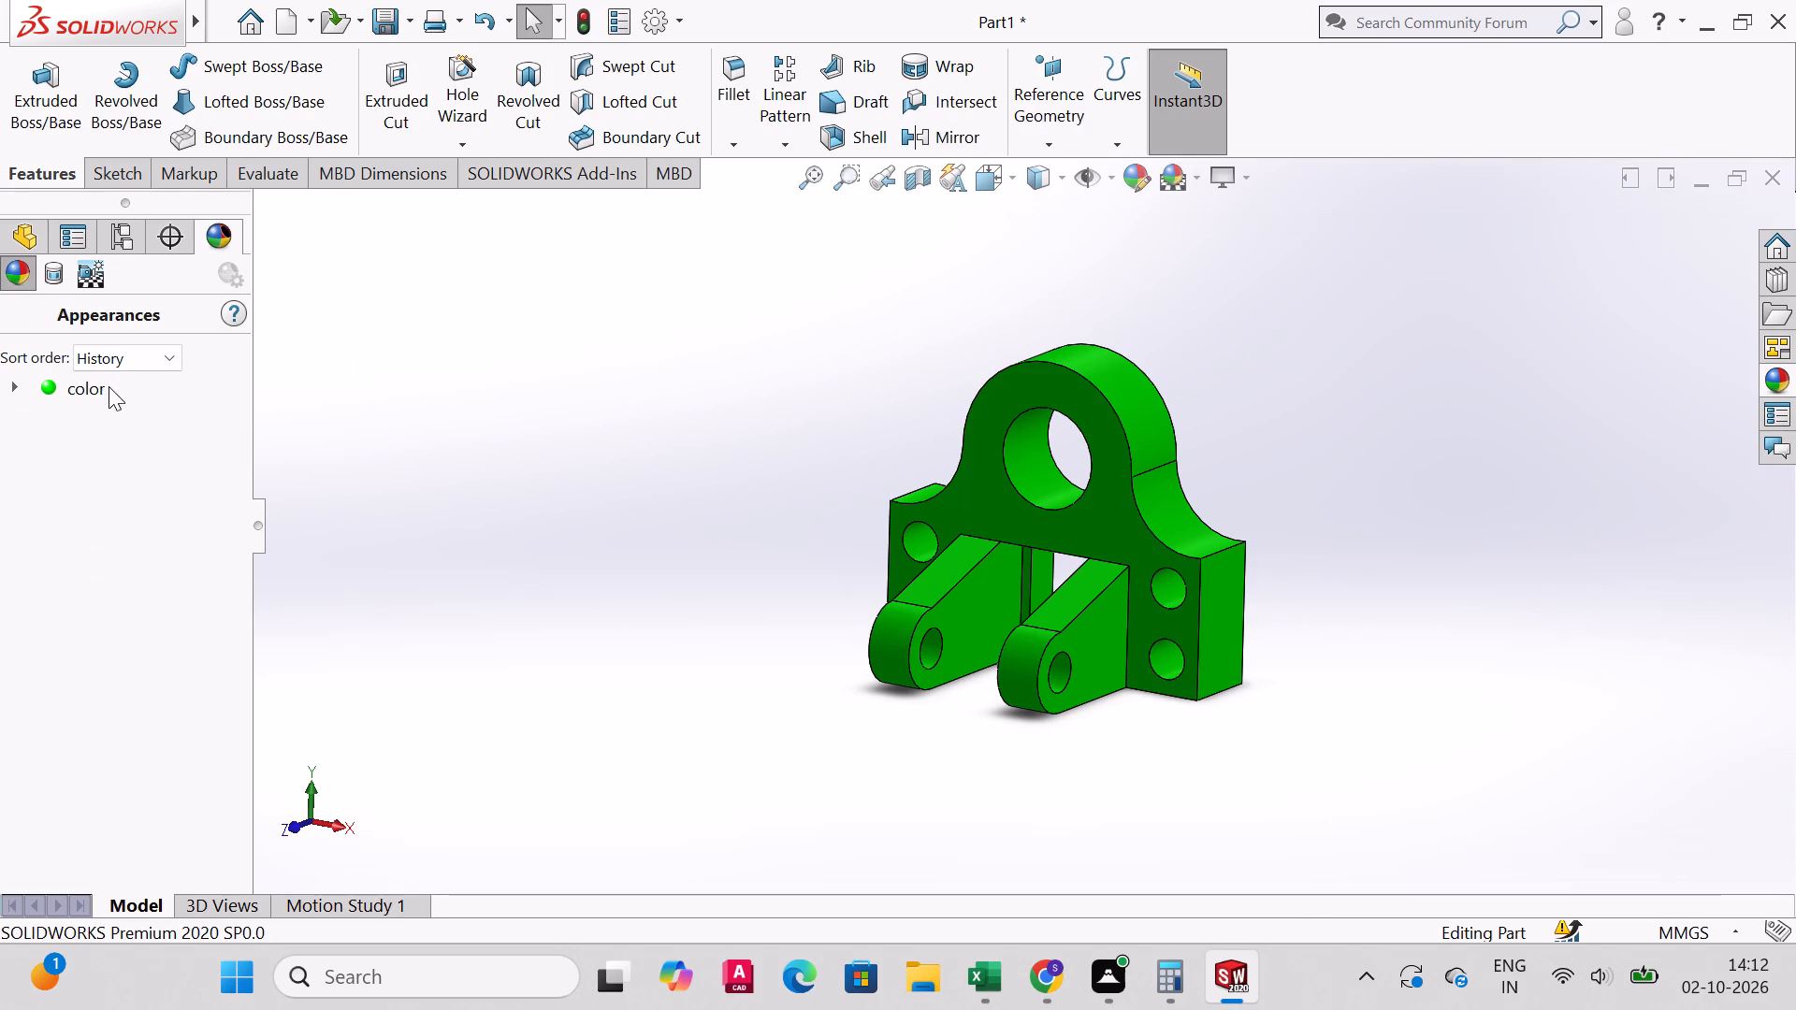
key("Escape")
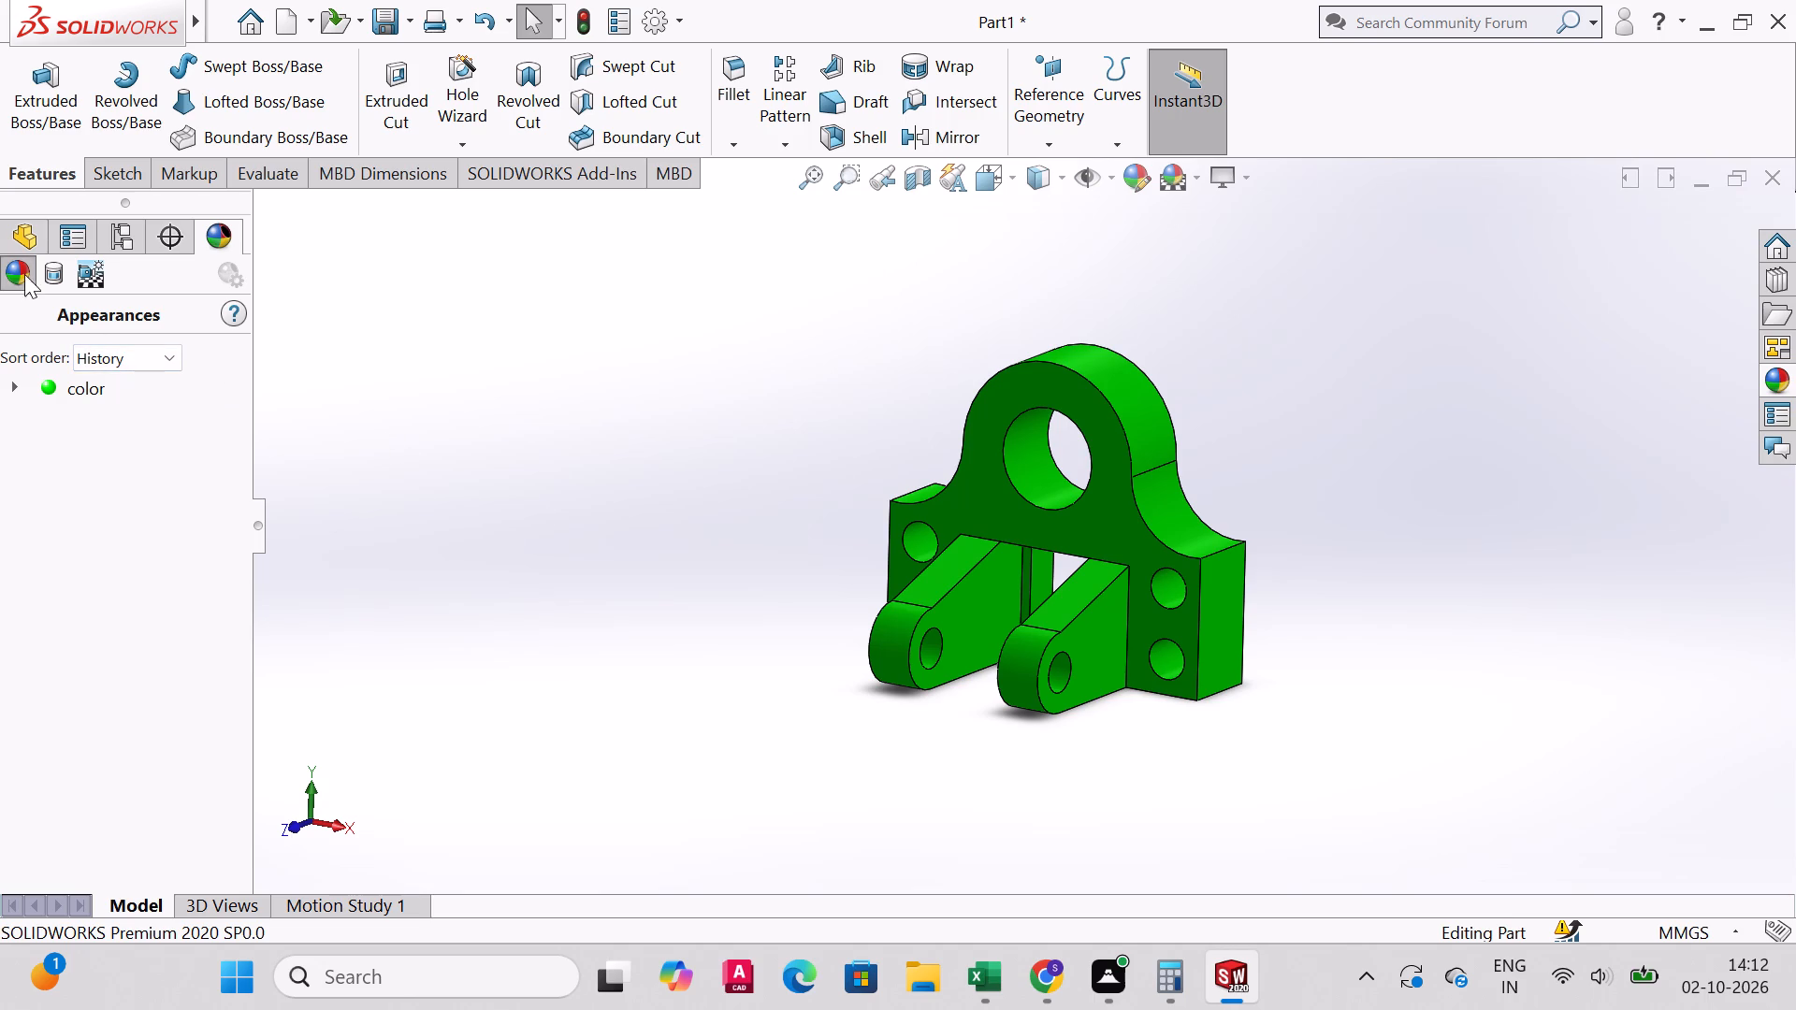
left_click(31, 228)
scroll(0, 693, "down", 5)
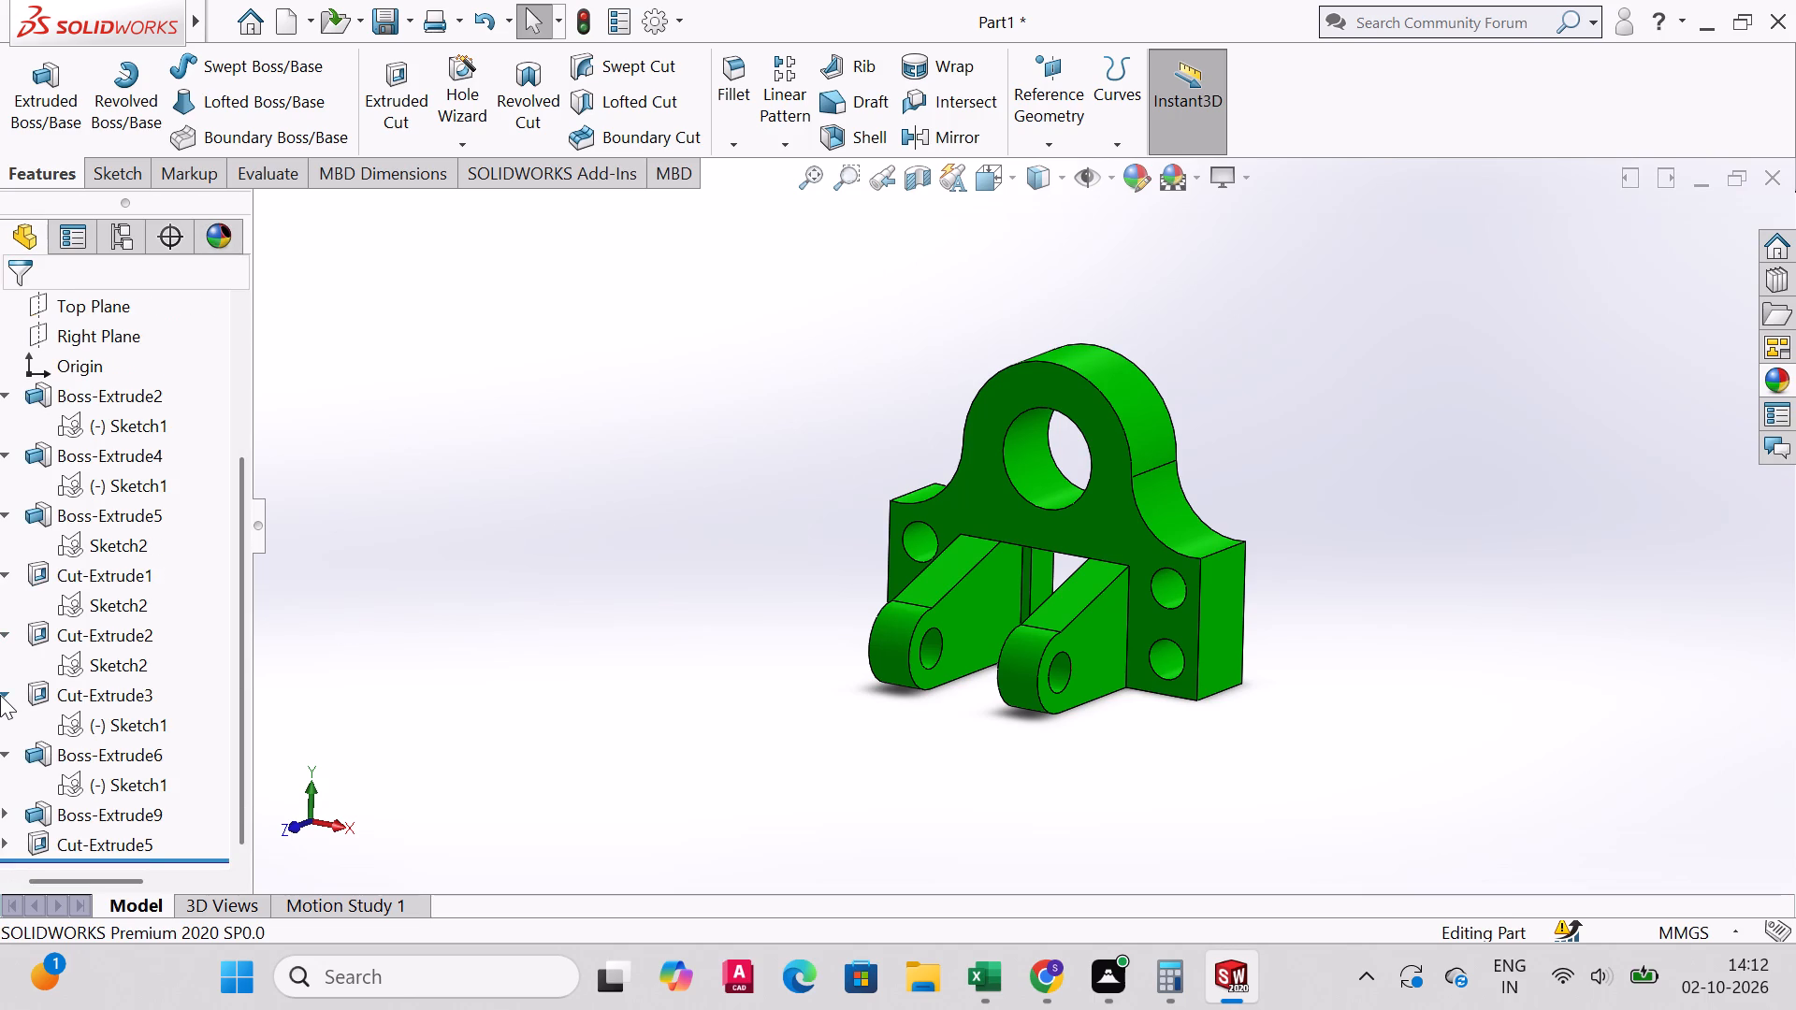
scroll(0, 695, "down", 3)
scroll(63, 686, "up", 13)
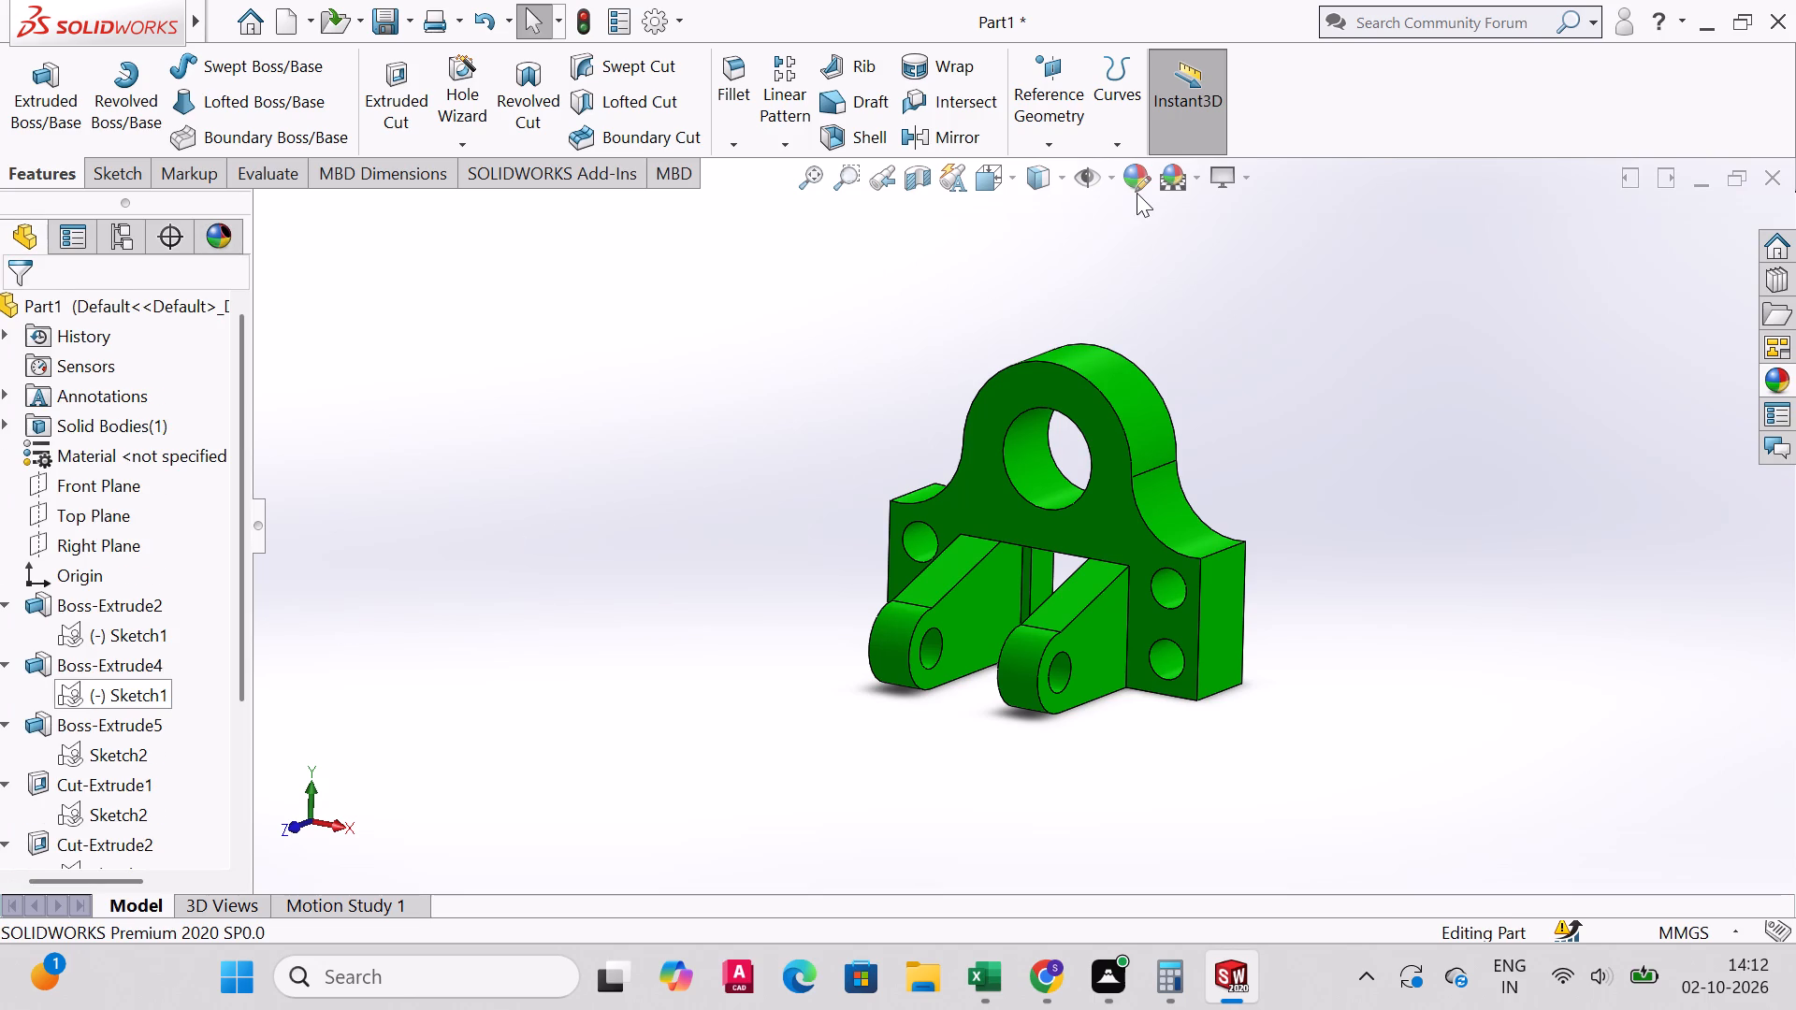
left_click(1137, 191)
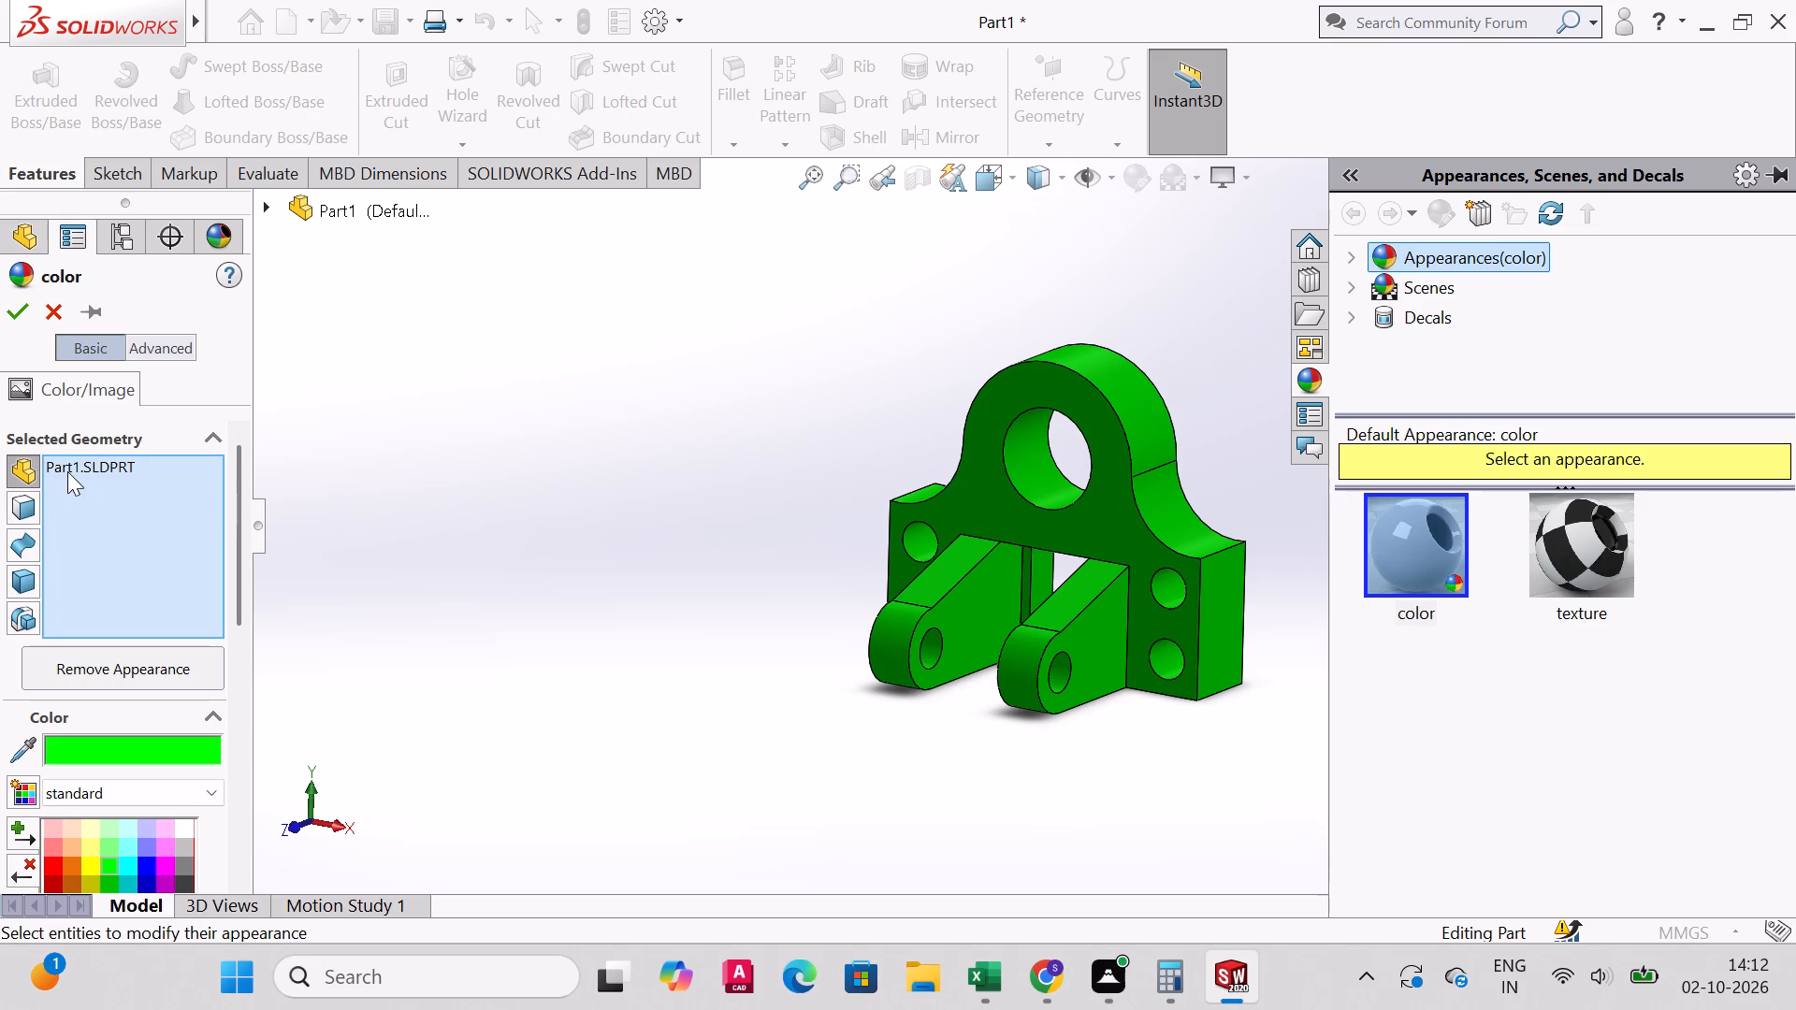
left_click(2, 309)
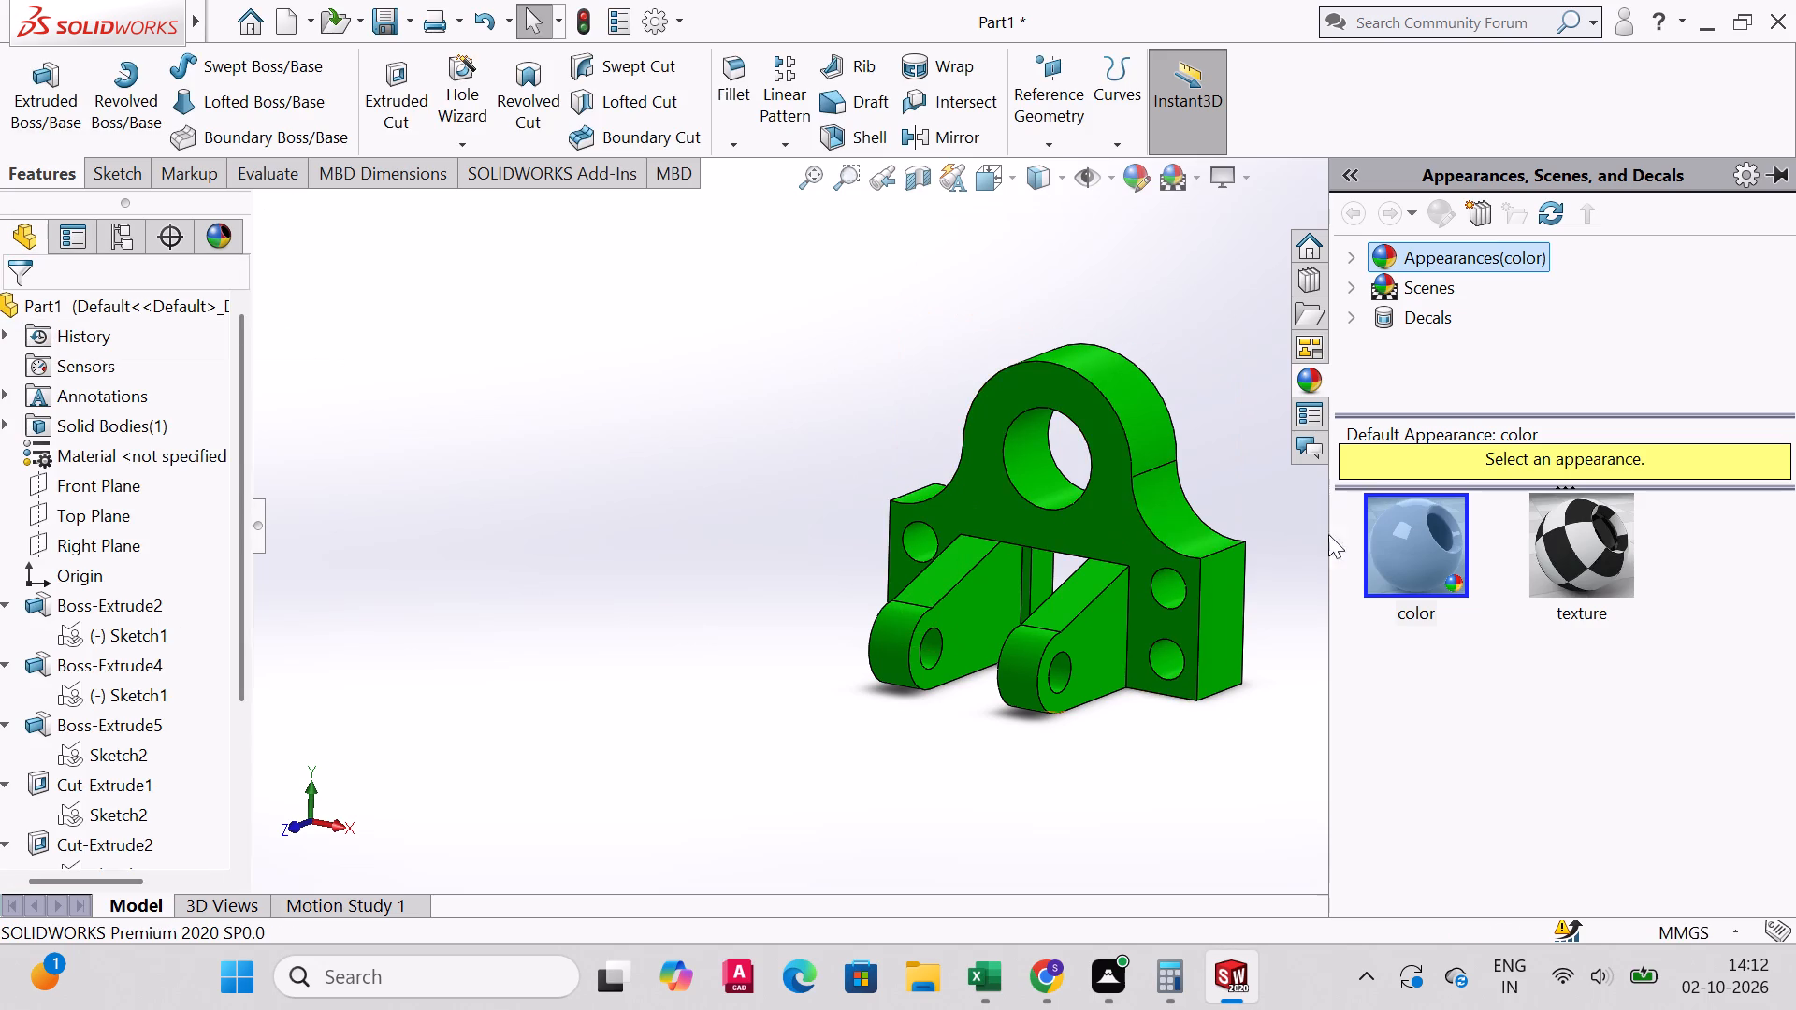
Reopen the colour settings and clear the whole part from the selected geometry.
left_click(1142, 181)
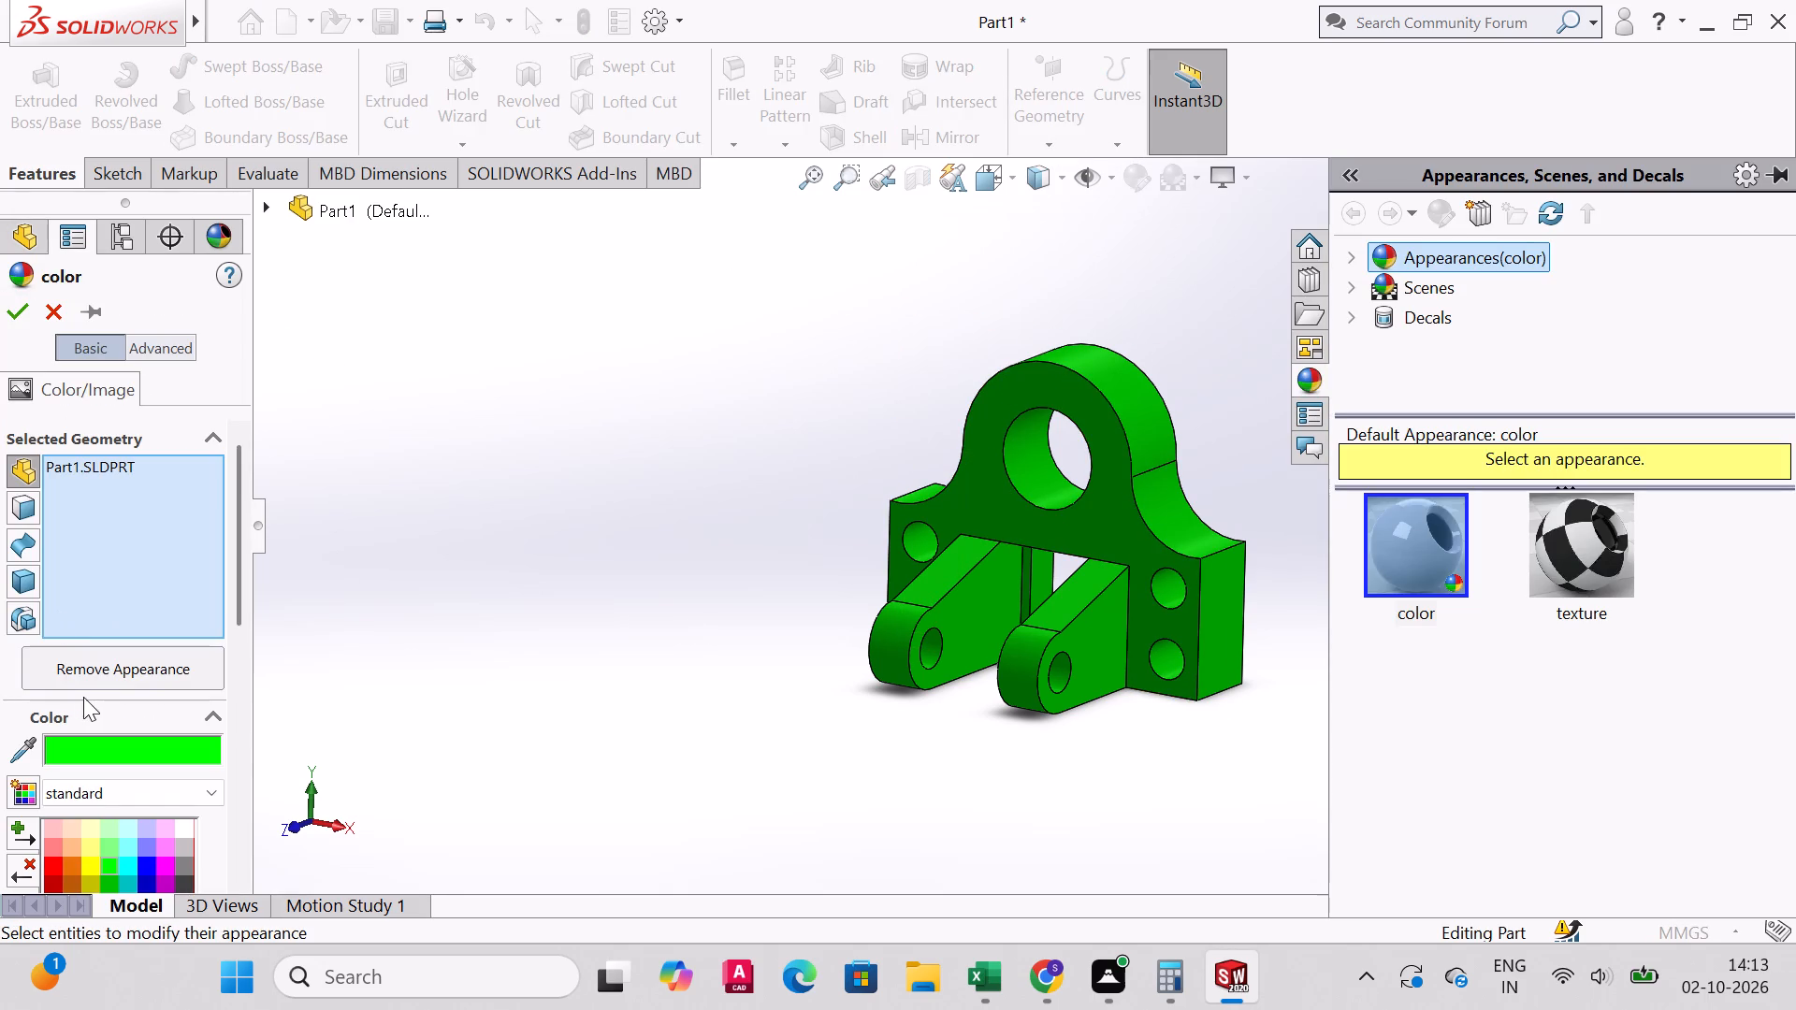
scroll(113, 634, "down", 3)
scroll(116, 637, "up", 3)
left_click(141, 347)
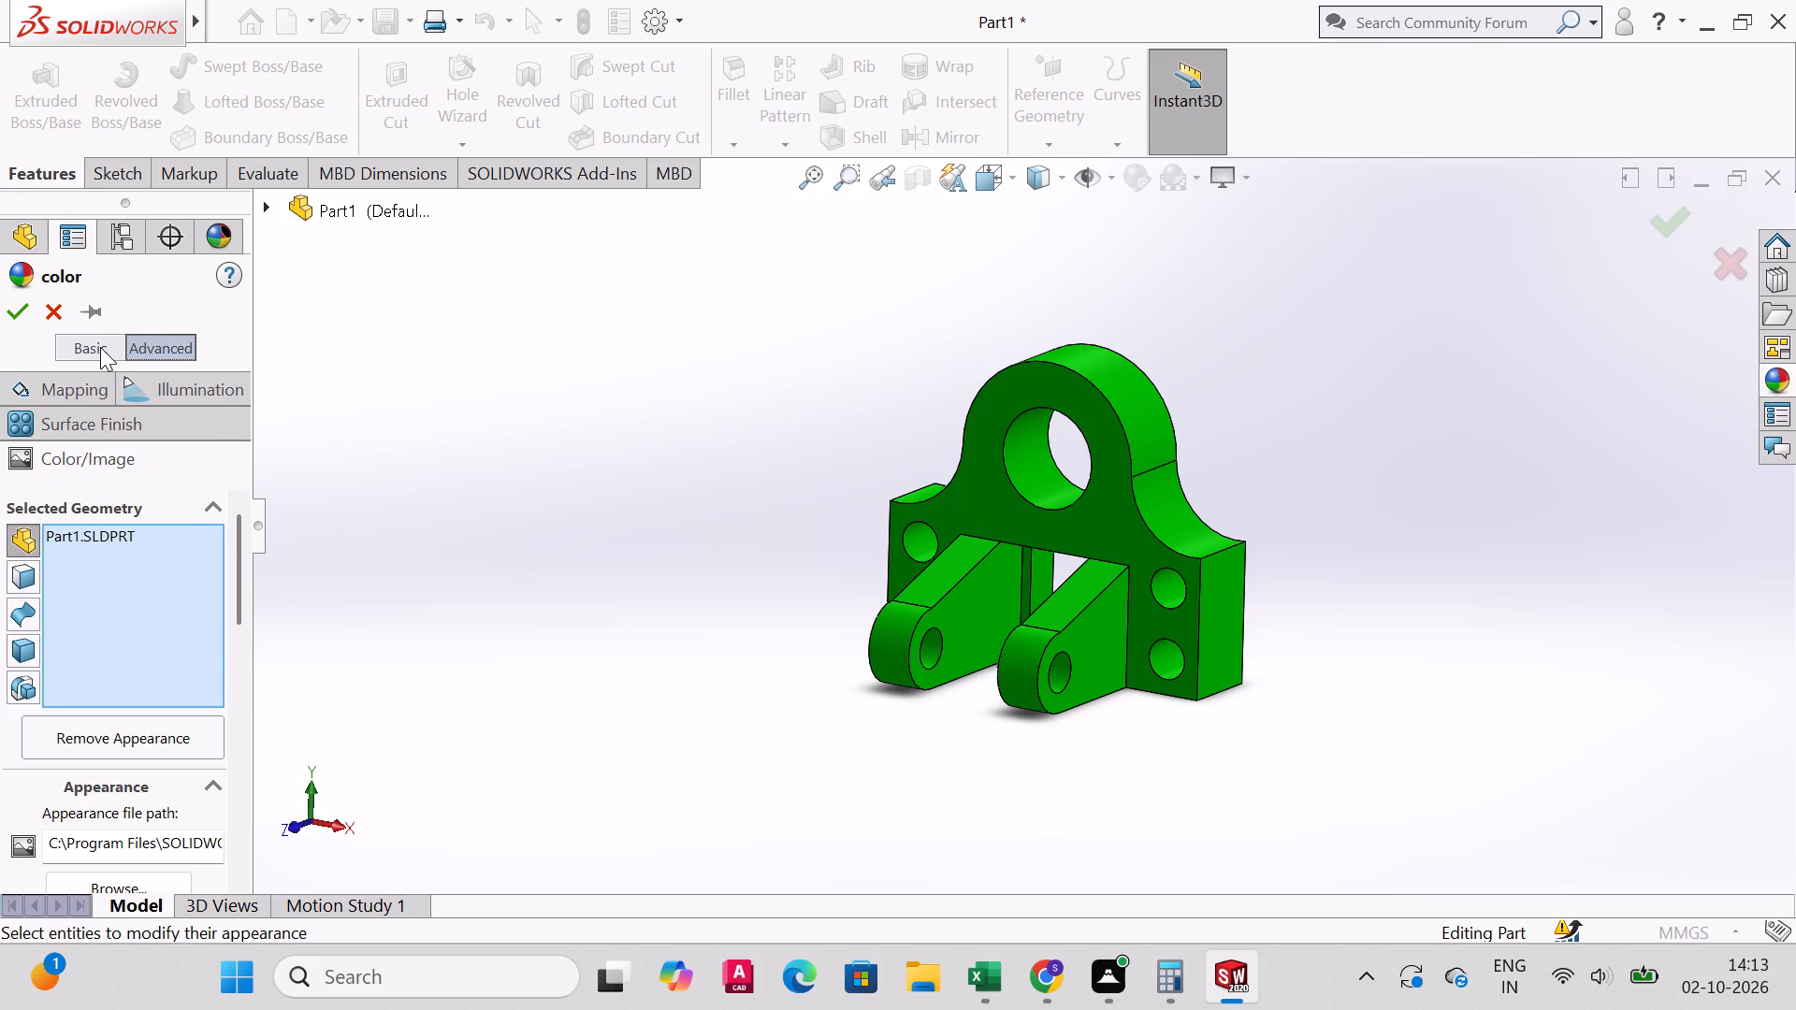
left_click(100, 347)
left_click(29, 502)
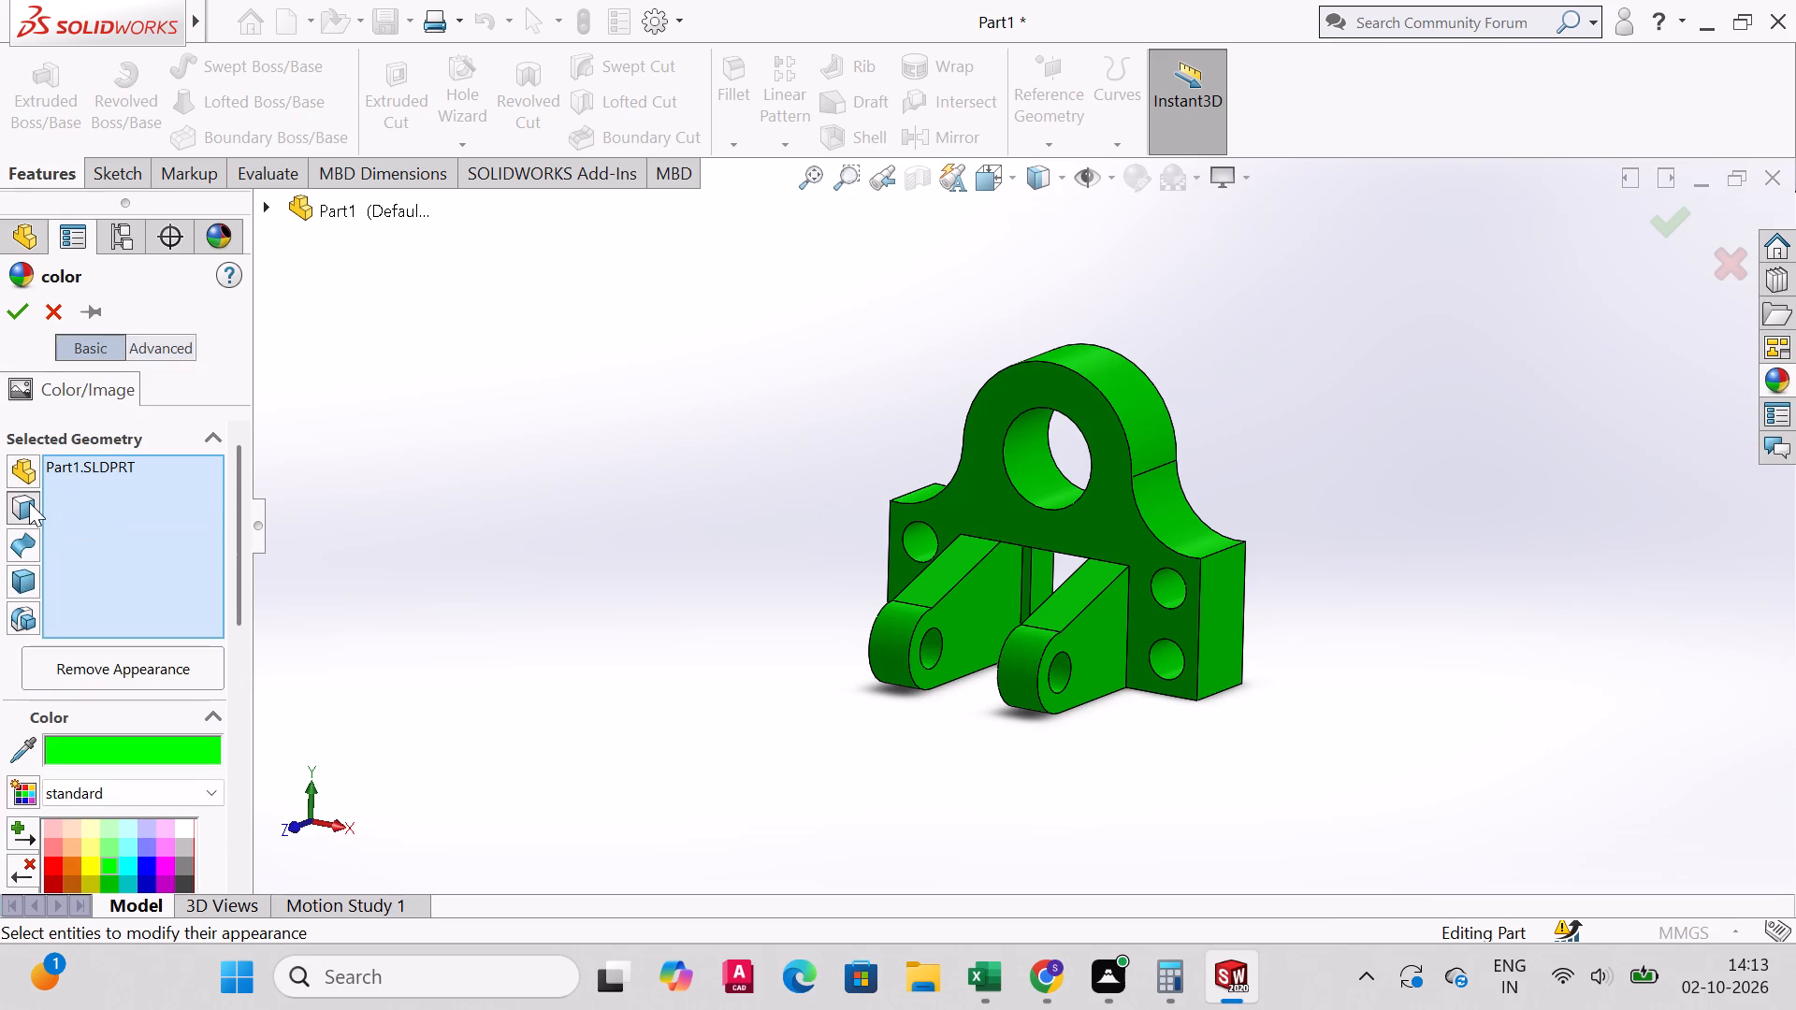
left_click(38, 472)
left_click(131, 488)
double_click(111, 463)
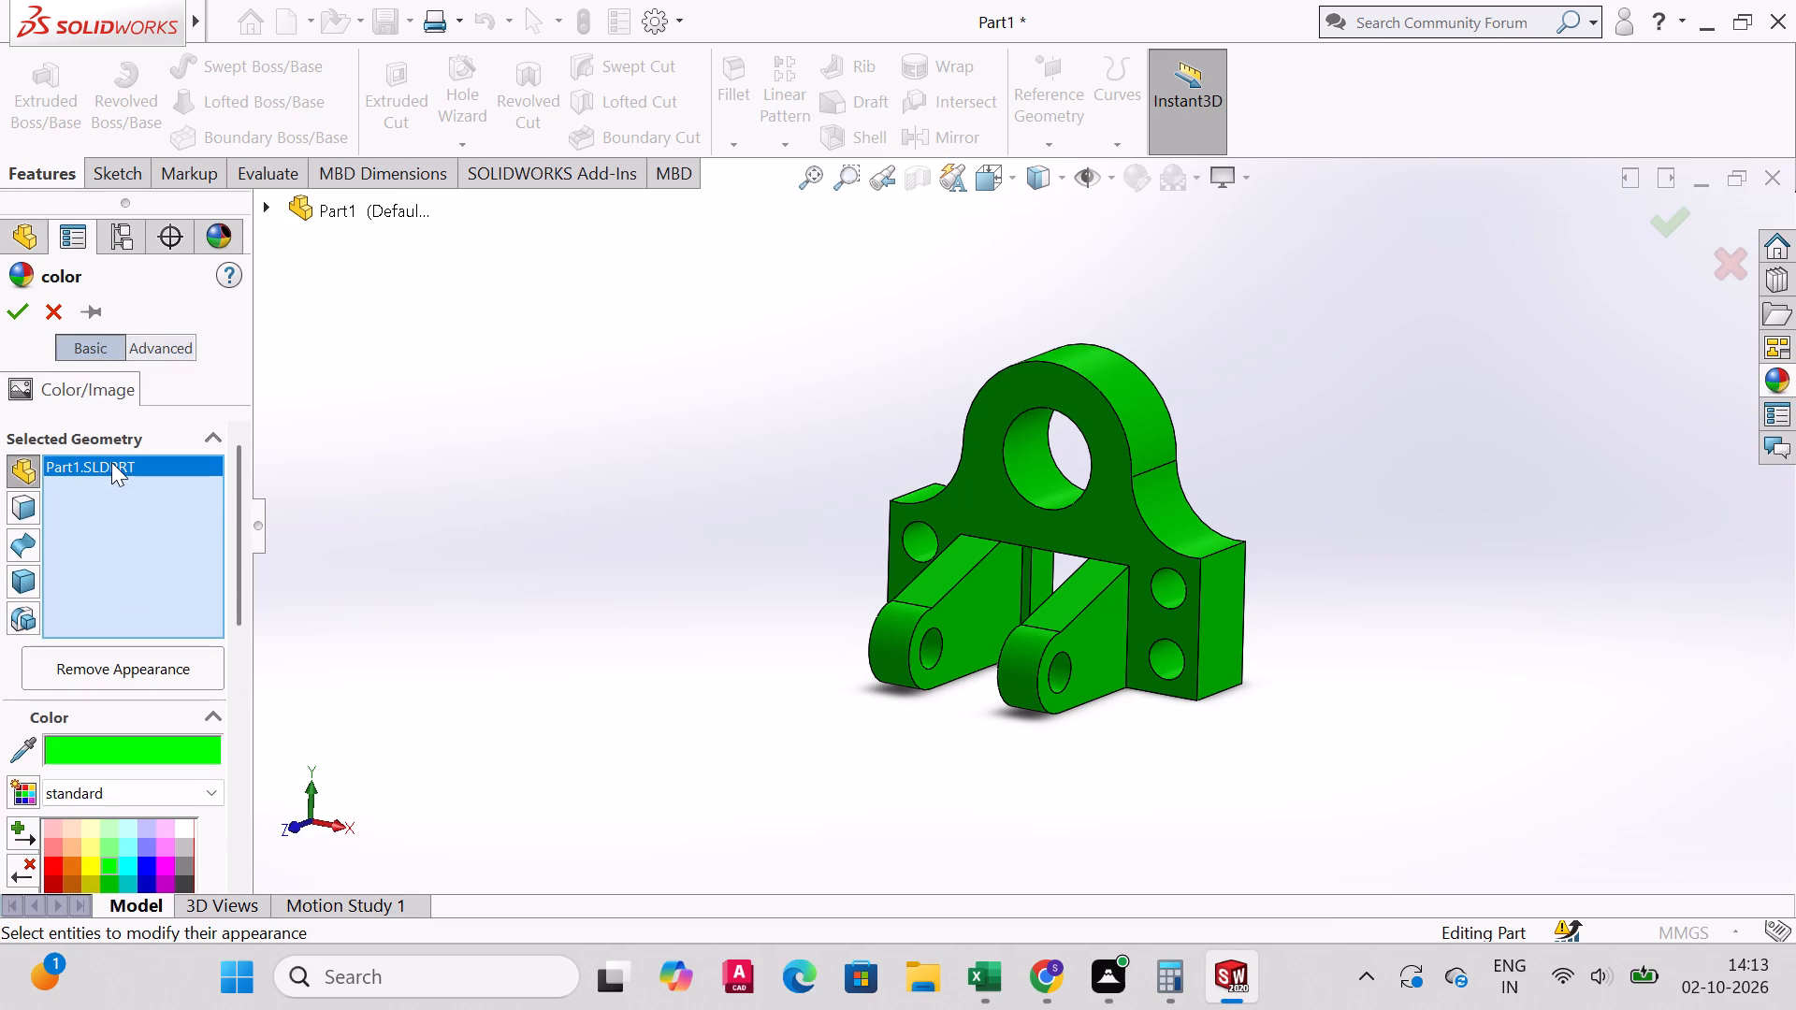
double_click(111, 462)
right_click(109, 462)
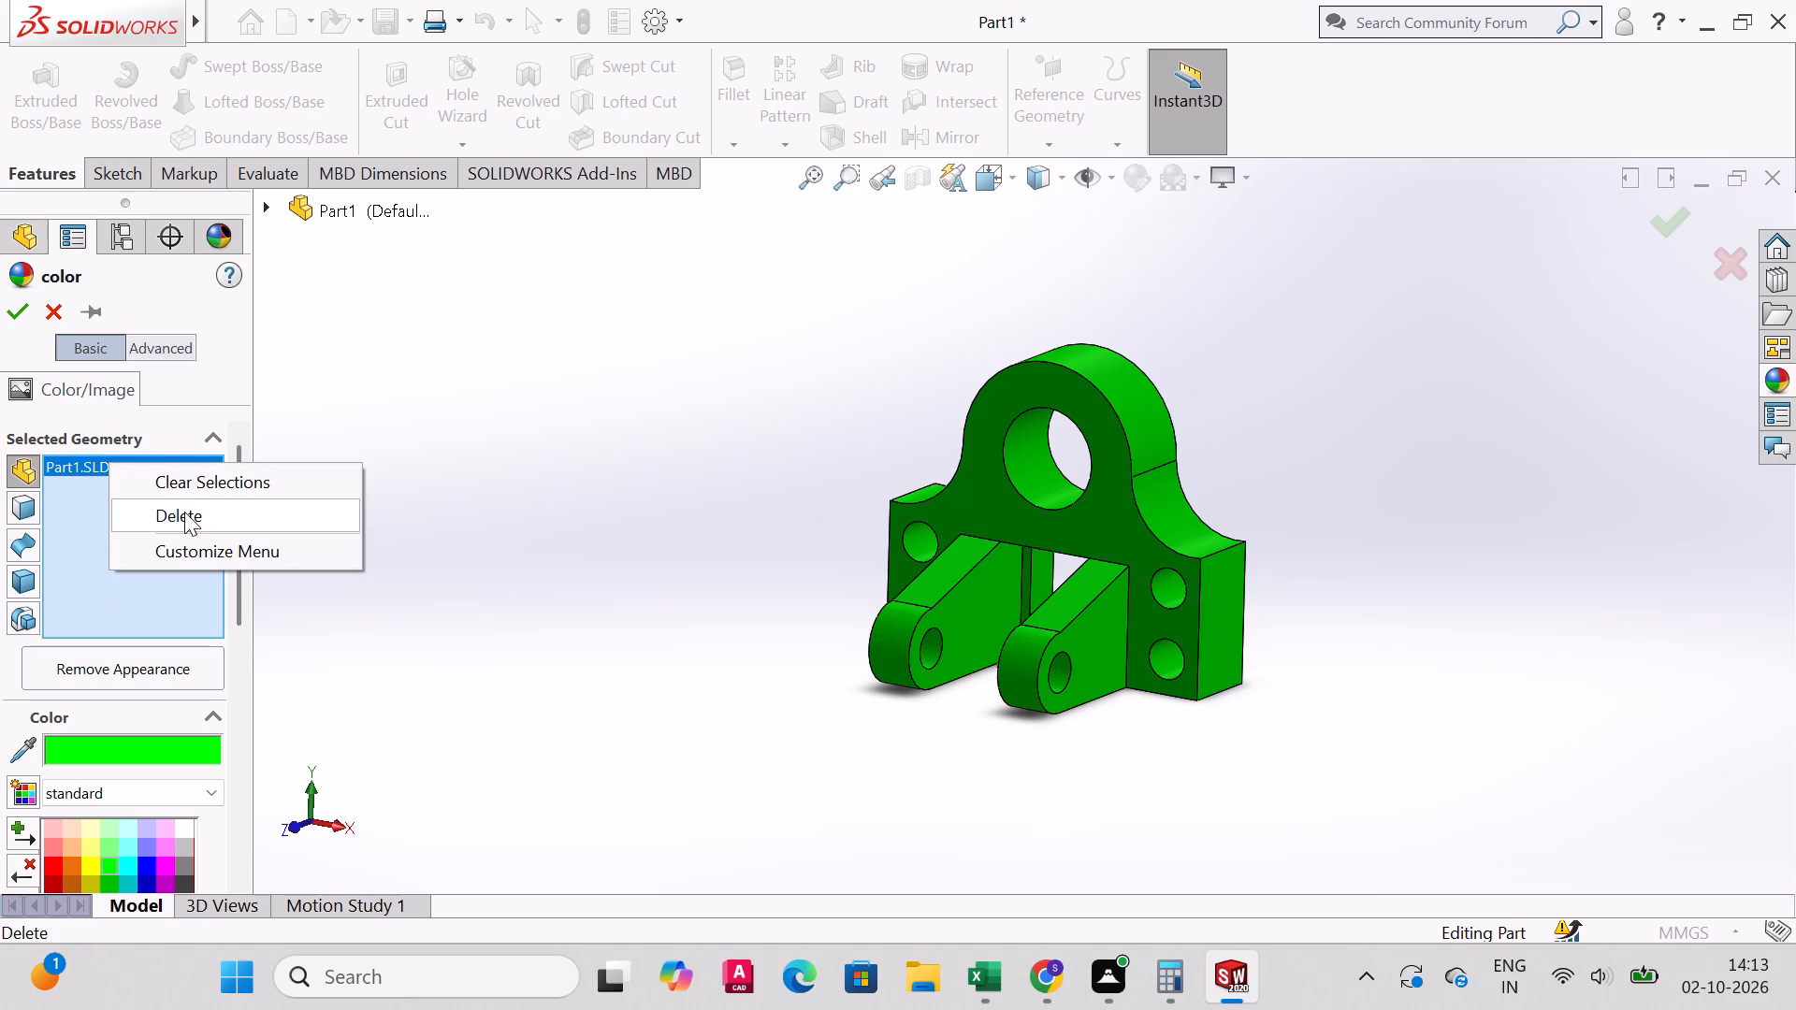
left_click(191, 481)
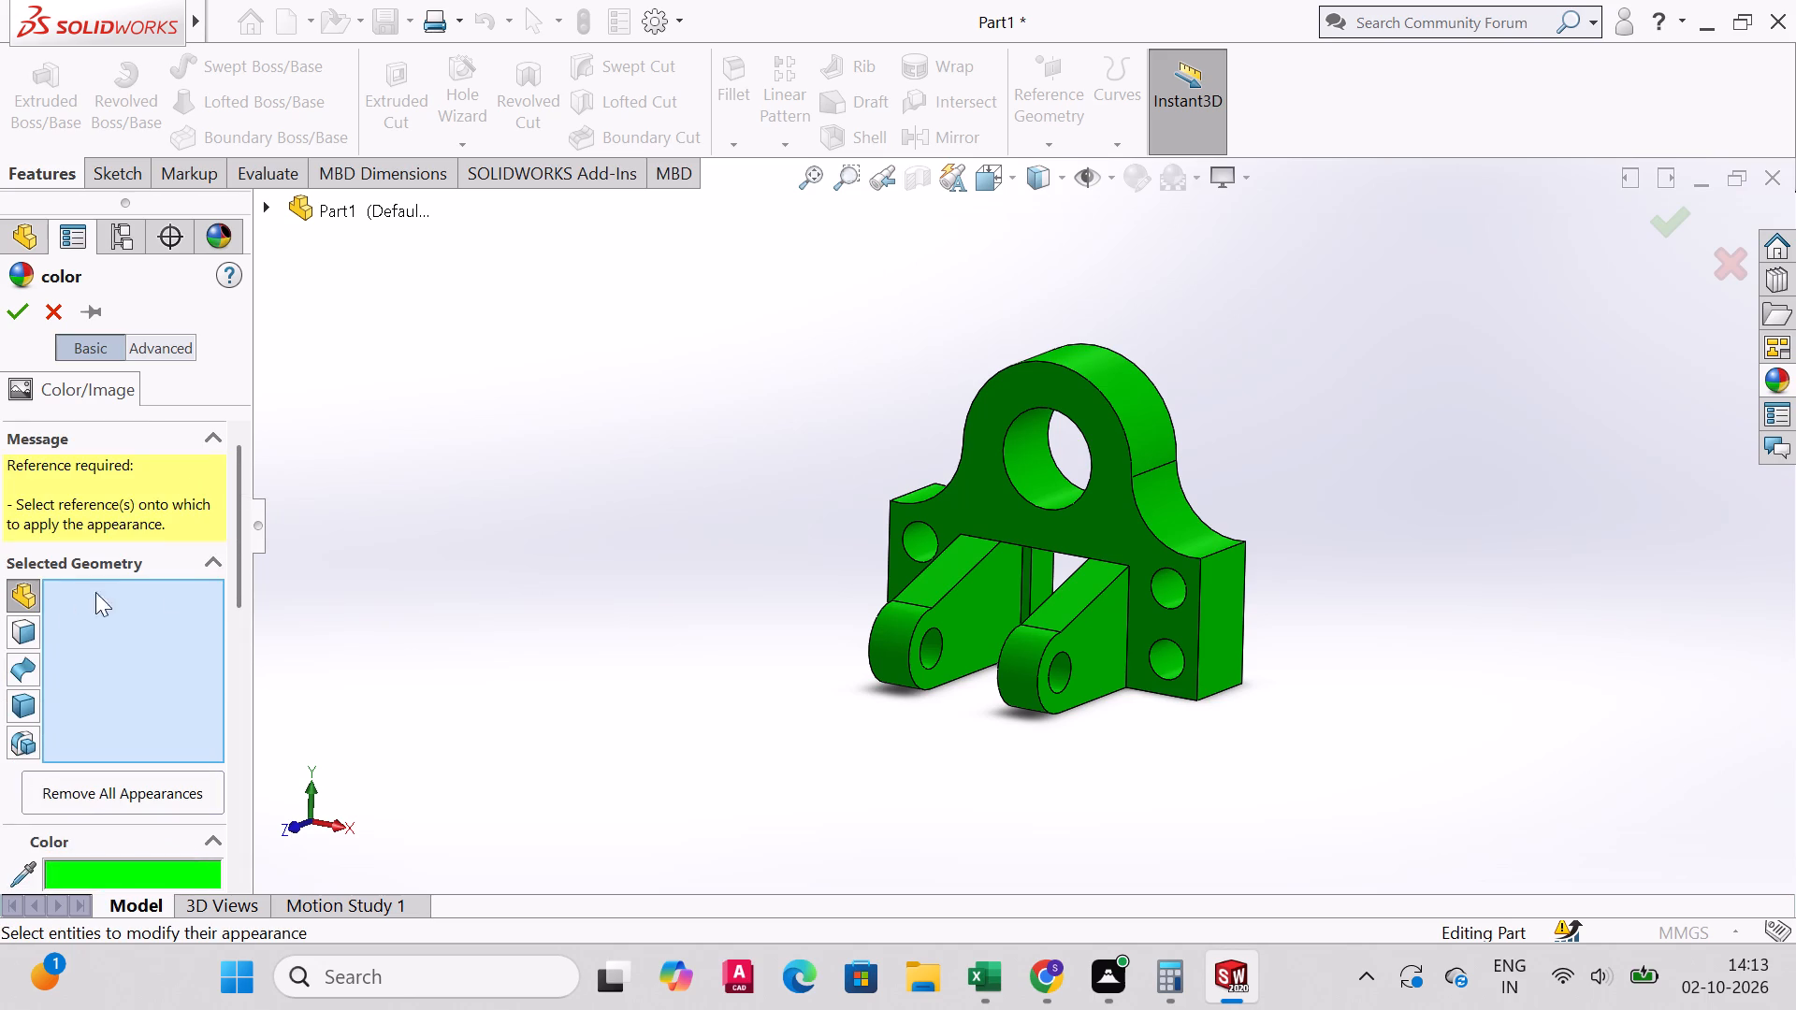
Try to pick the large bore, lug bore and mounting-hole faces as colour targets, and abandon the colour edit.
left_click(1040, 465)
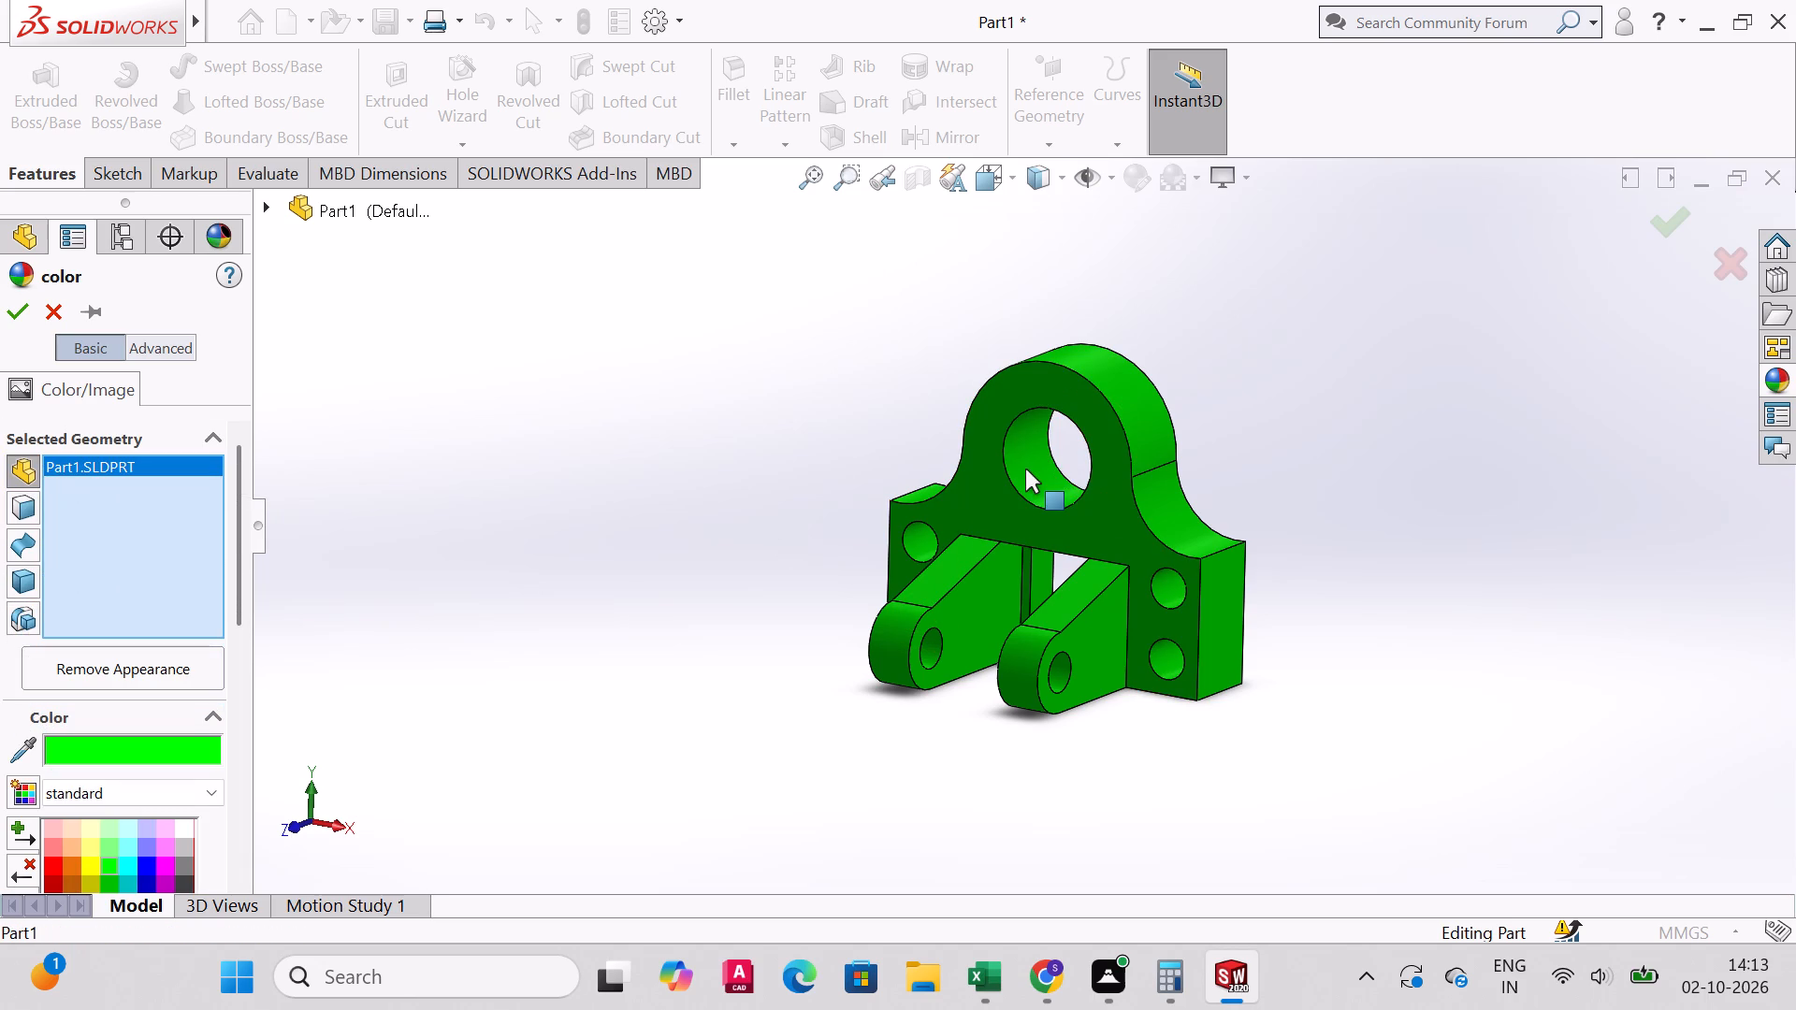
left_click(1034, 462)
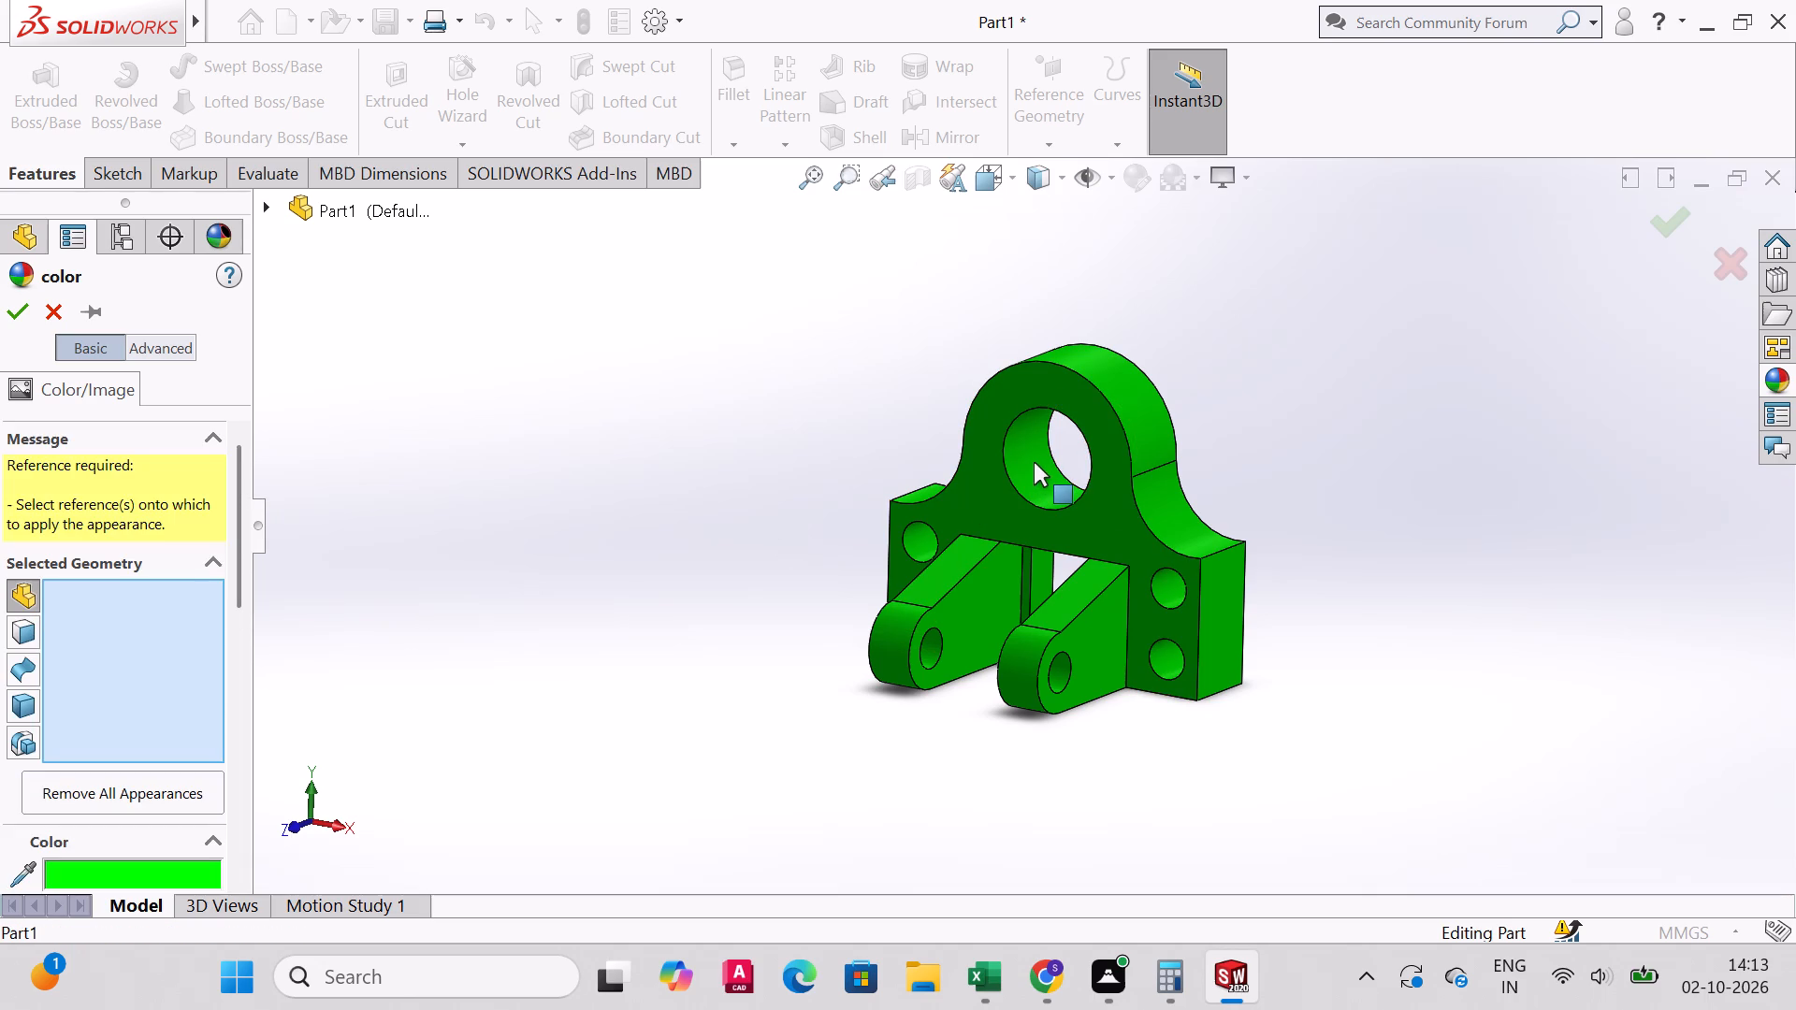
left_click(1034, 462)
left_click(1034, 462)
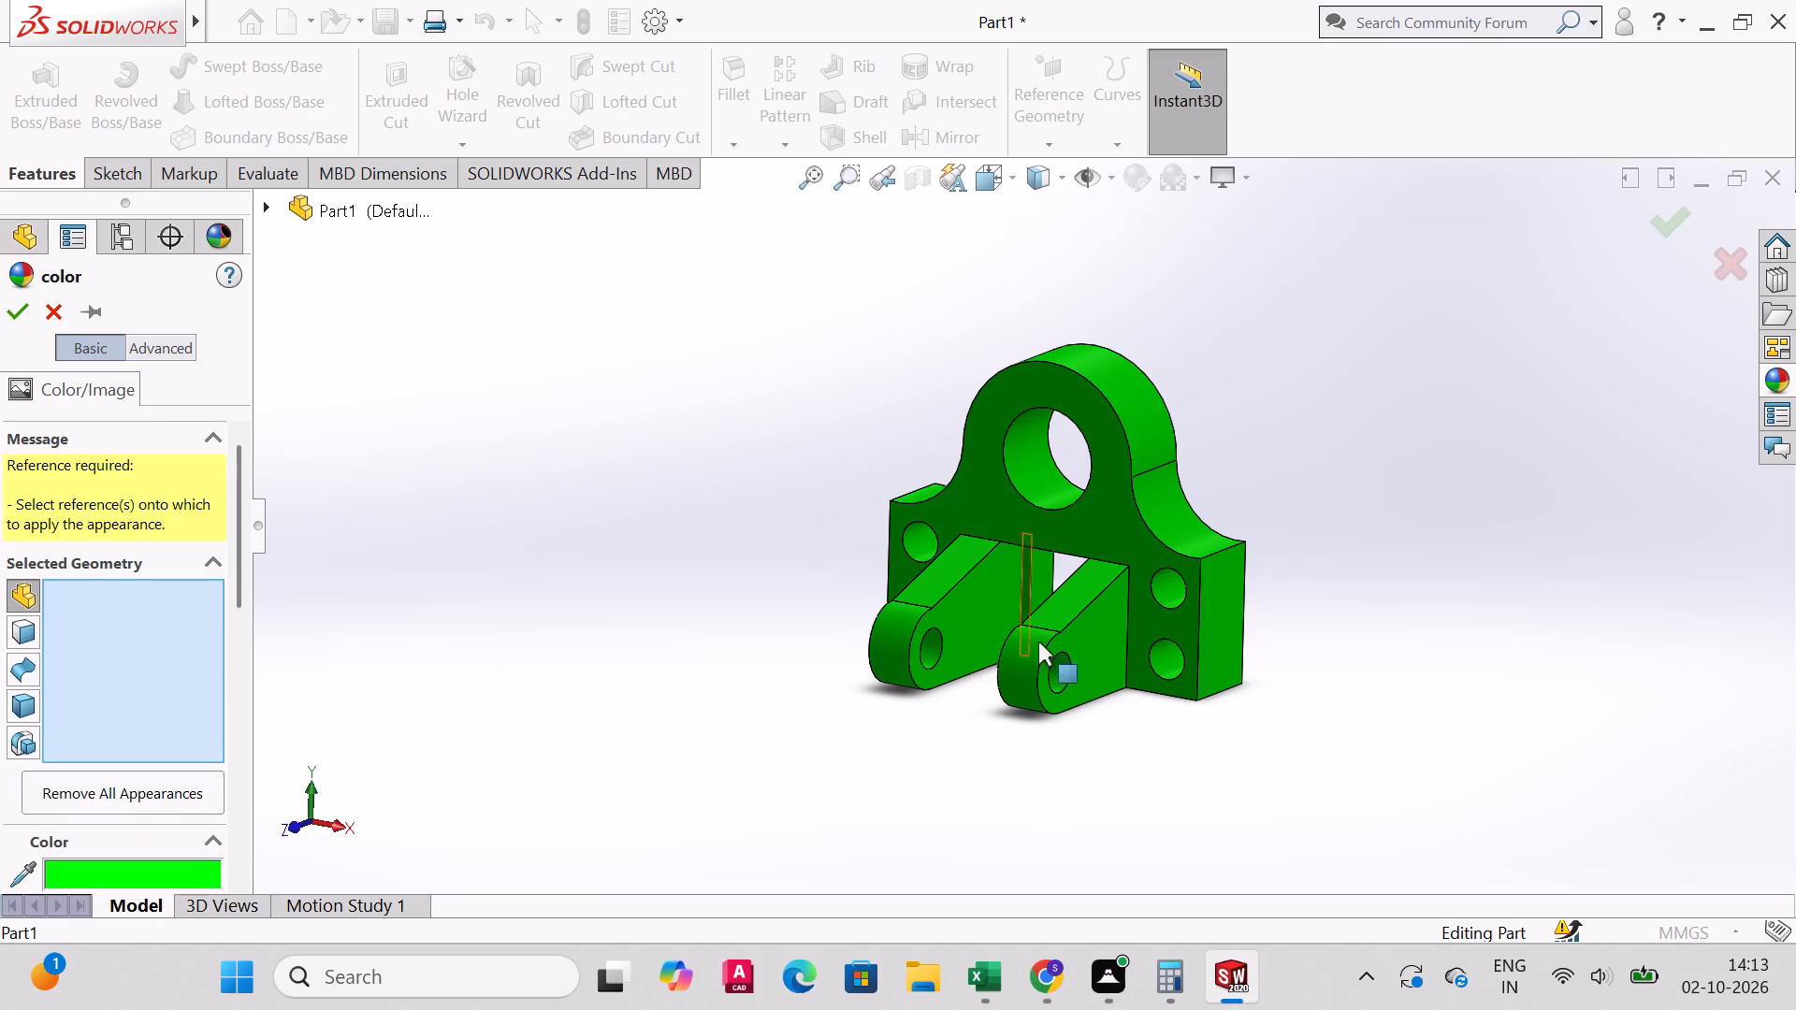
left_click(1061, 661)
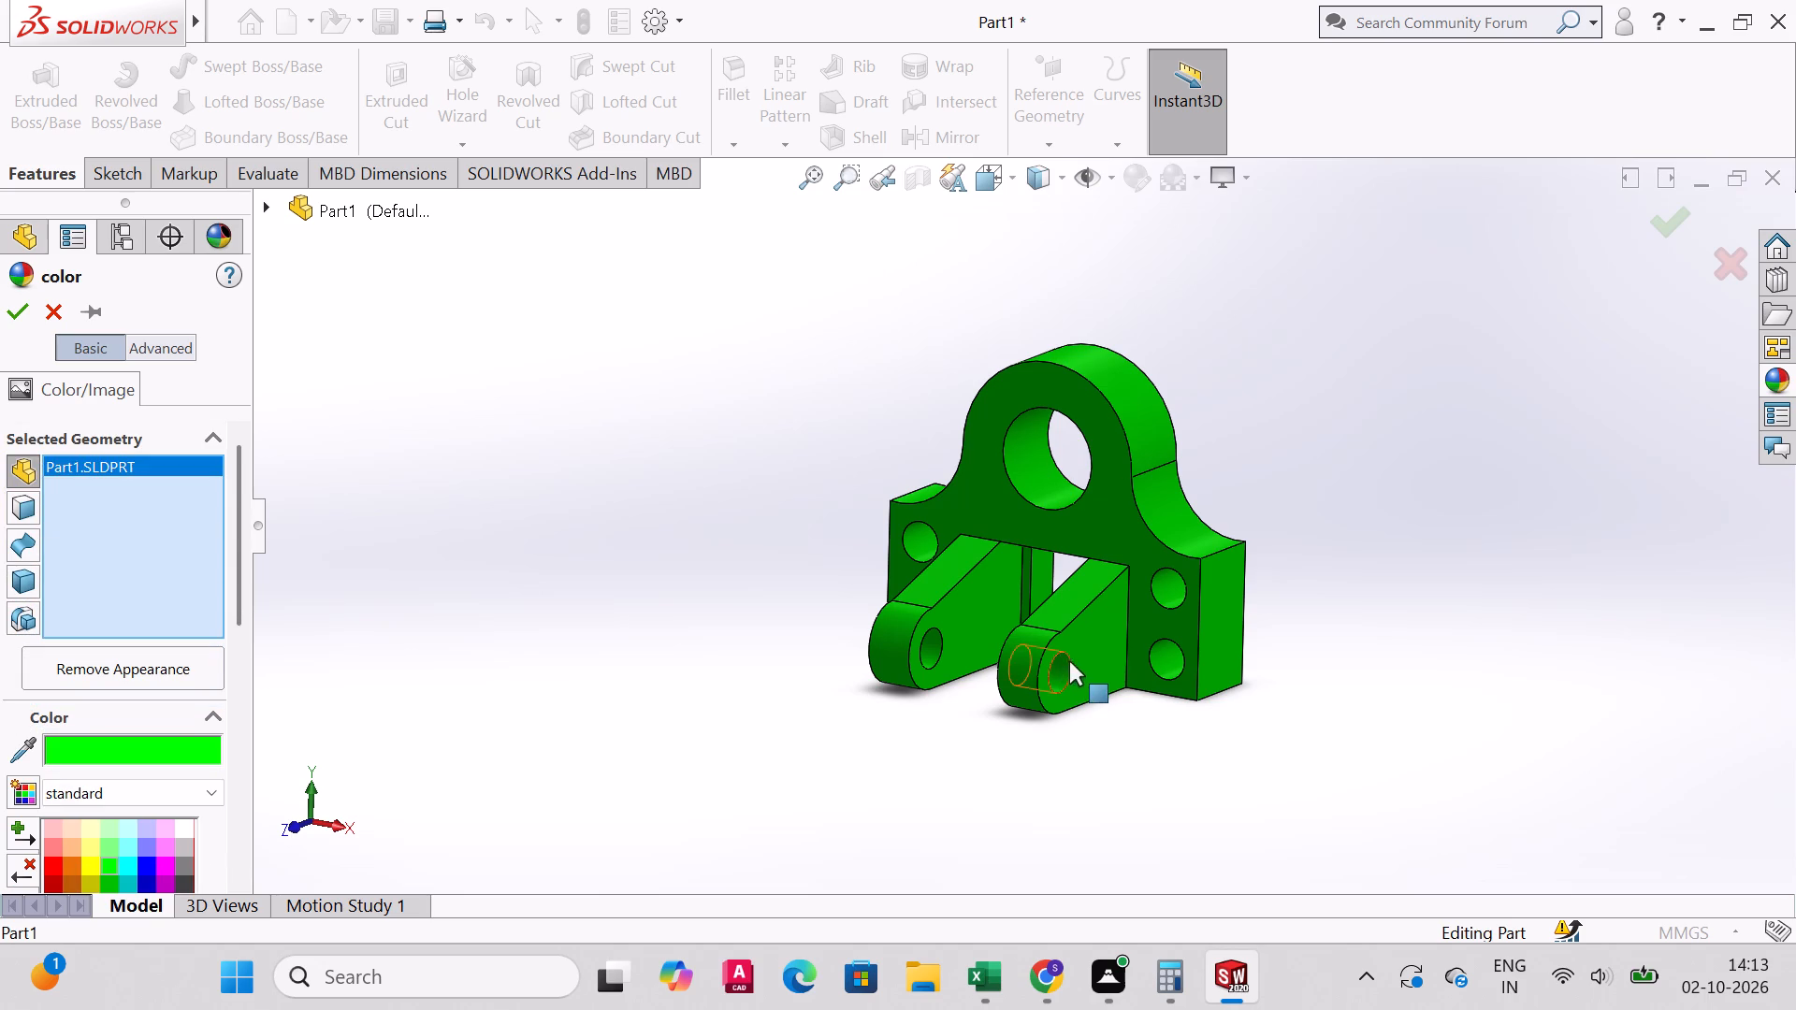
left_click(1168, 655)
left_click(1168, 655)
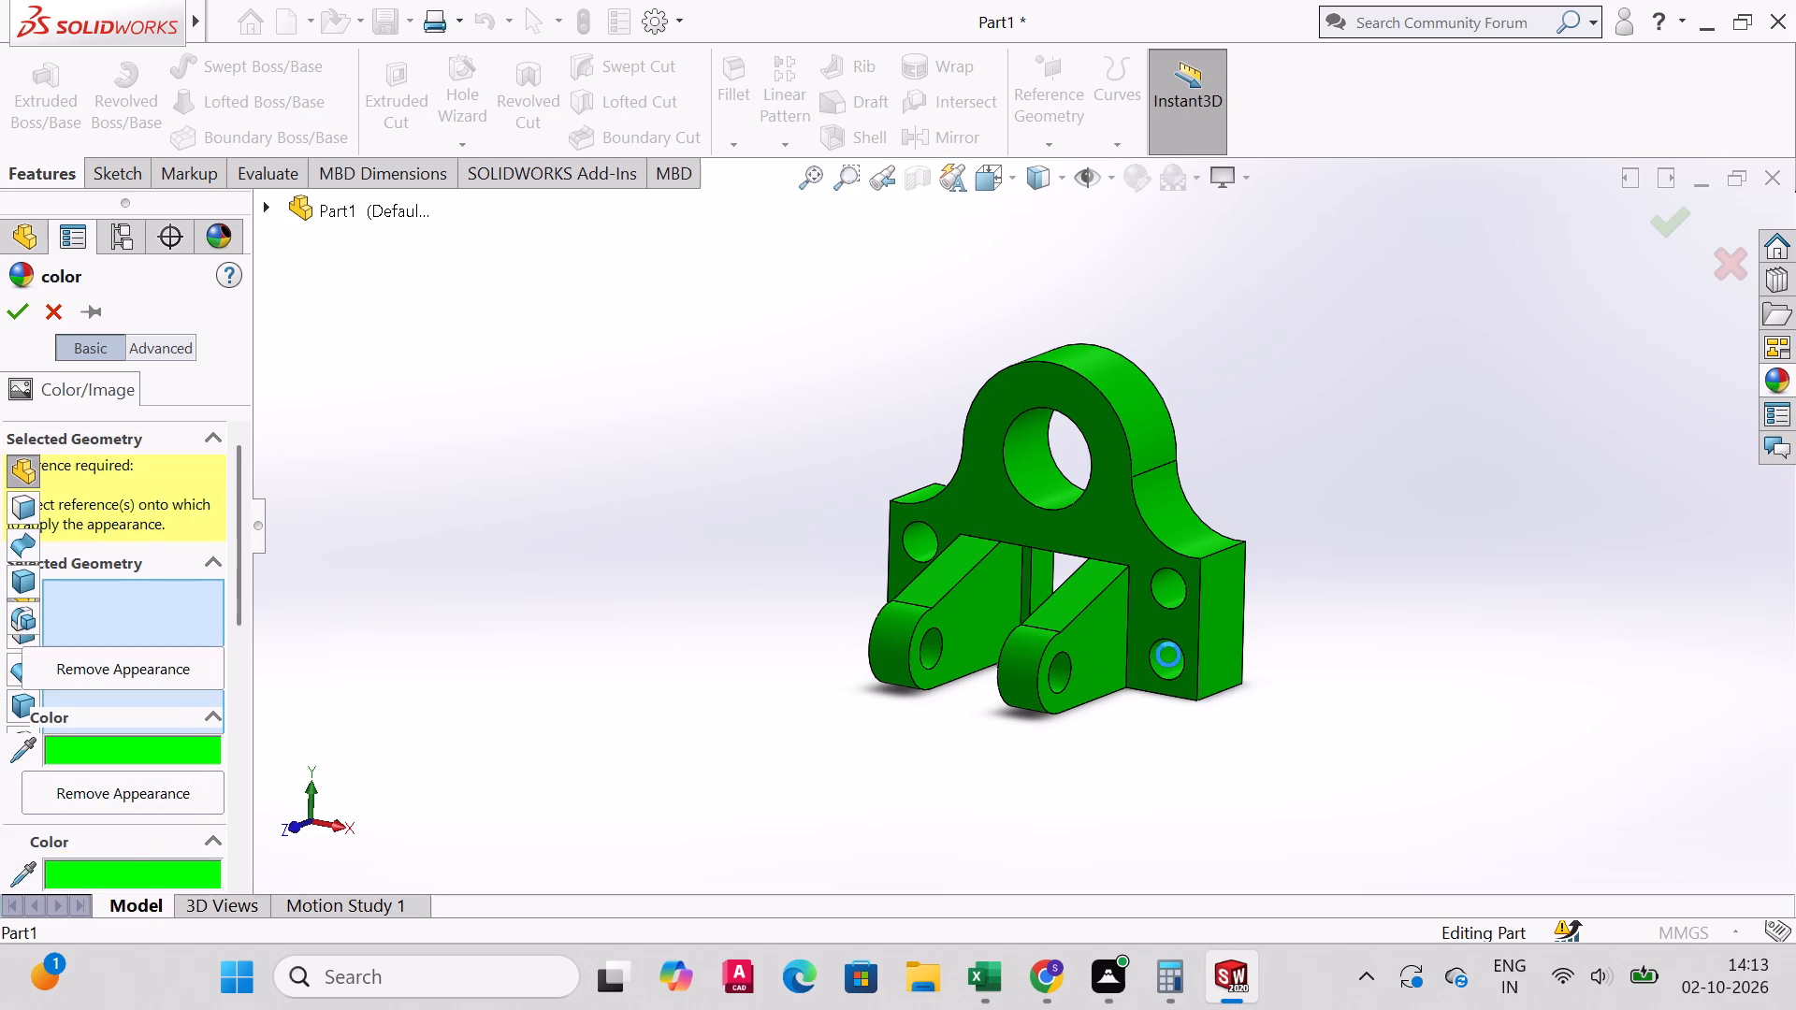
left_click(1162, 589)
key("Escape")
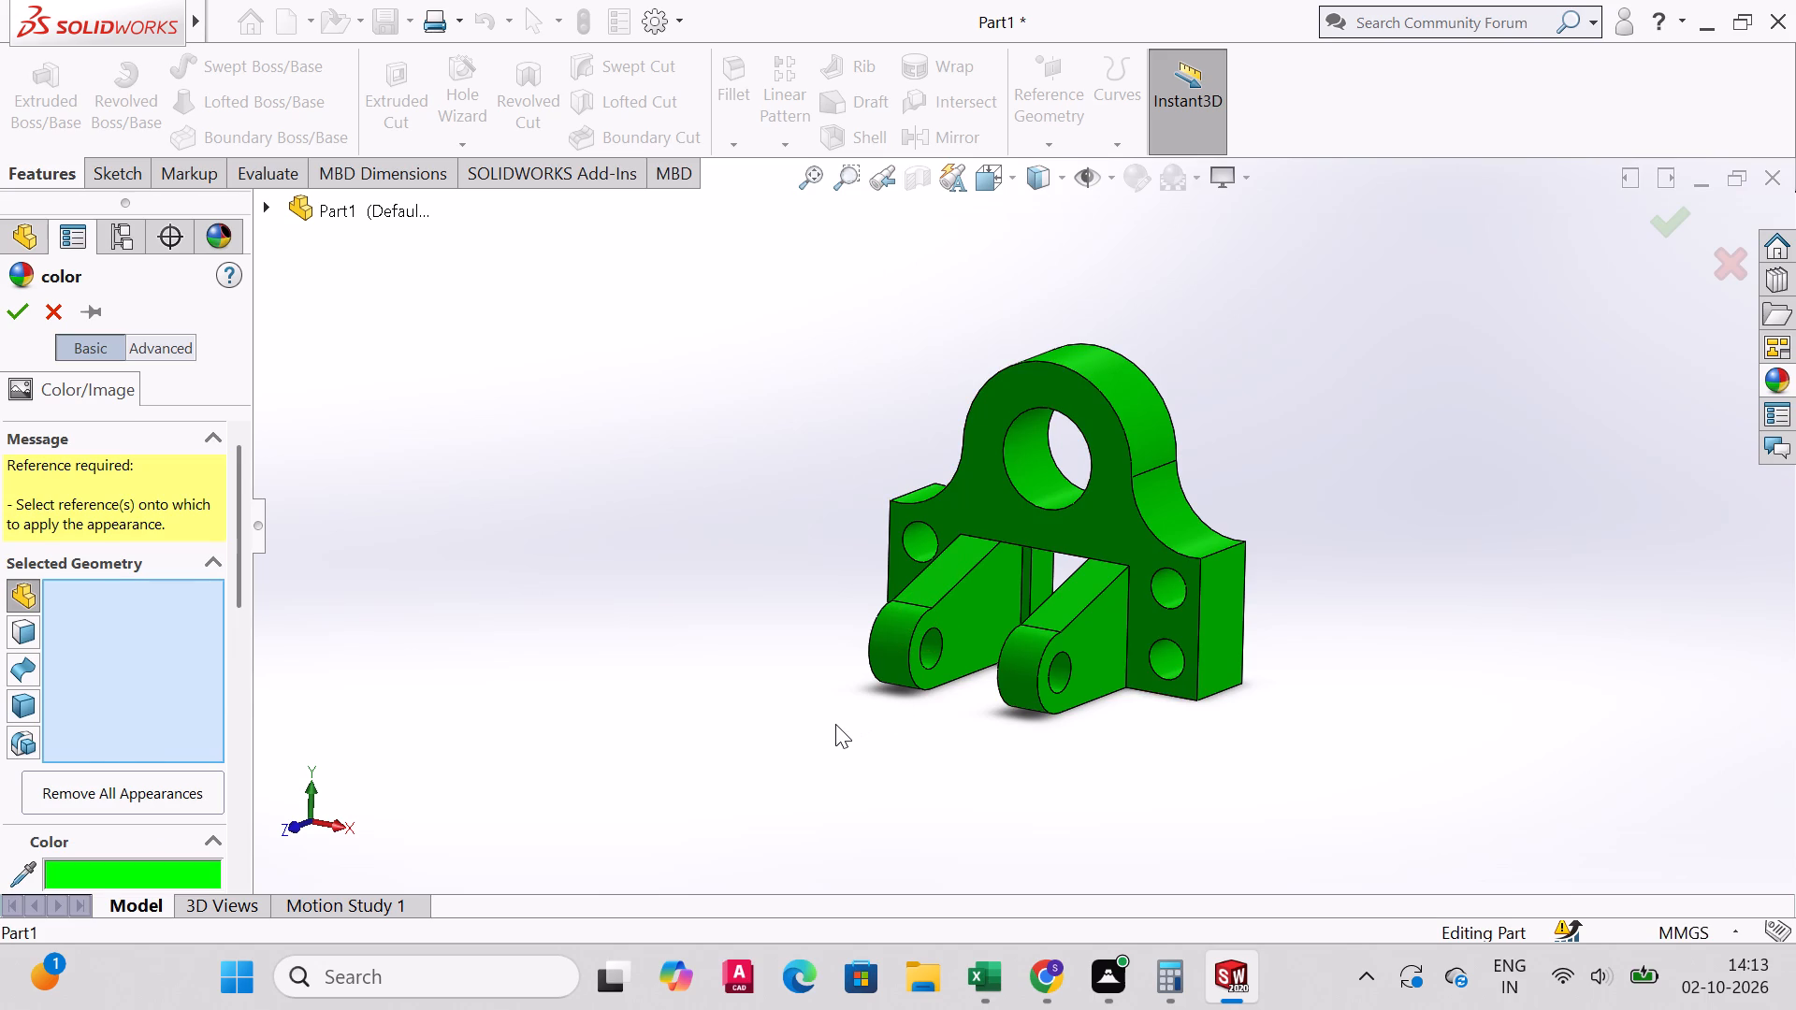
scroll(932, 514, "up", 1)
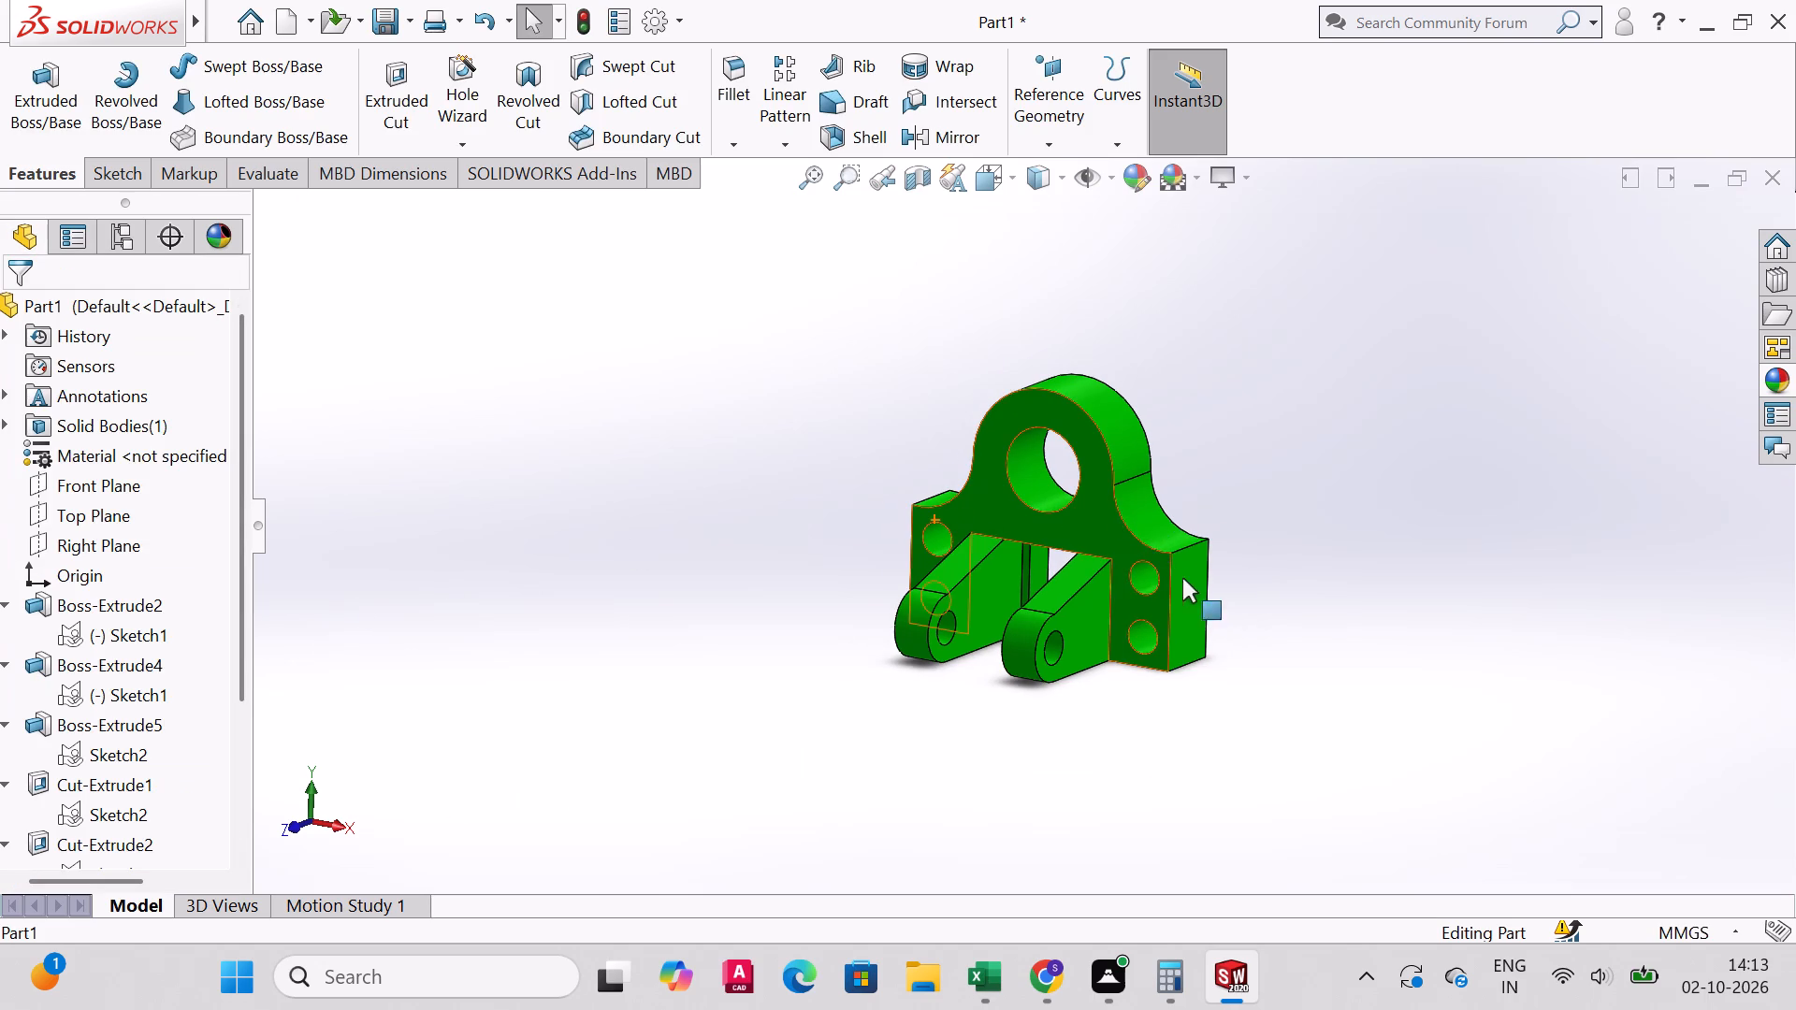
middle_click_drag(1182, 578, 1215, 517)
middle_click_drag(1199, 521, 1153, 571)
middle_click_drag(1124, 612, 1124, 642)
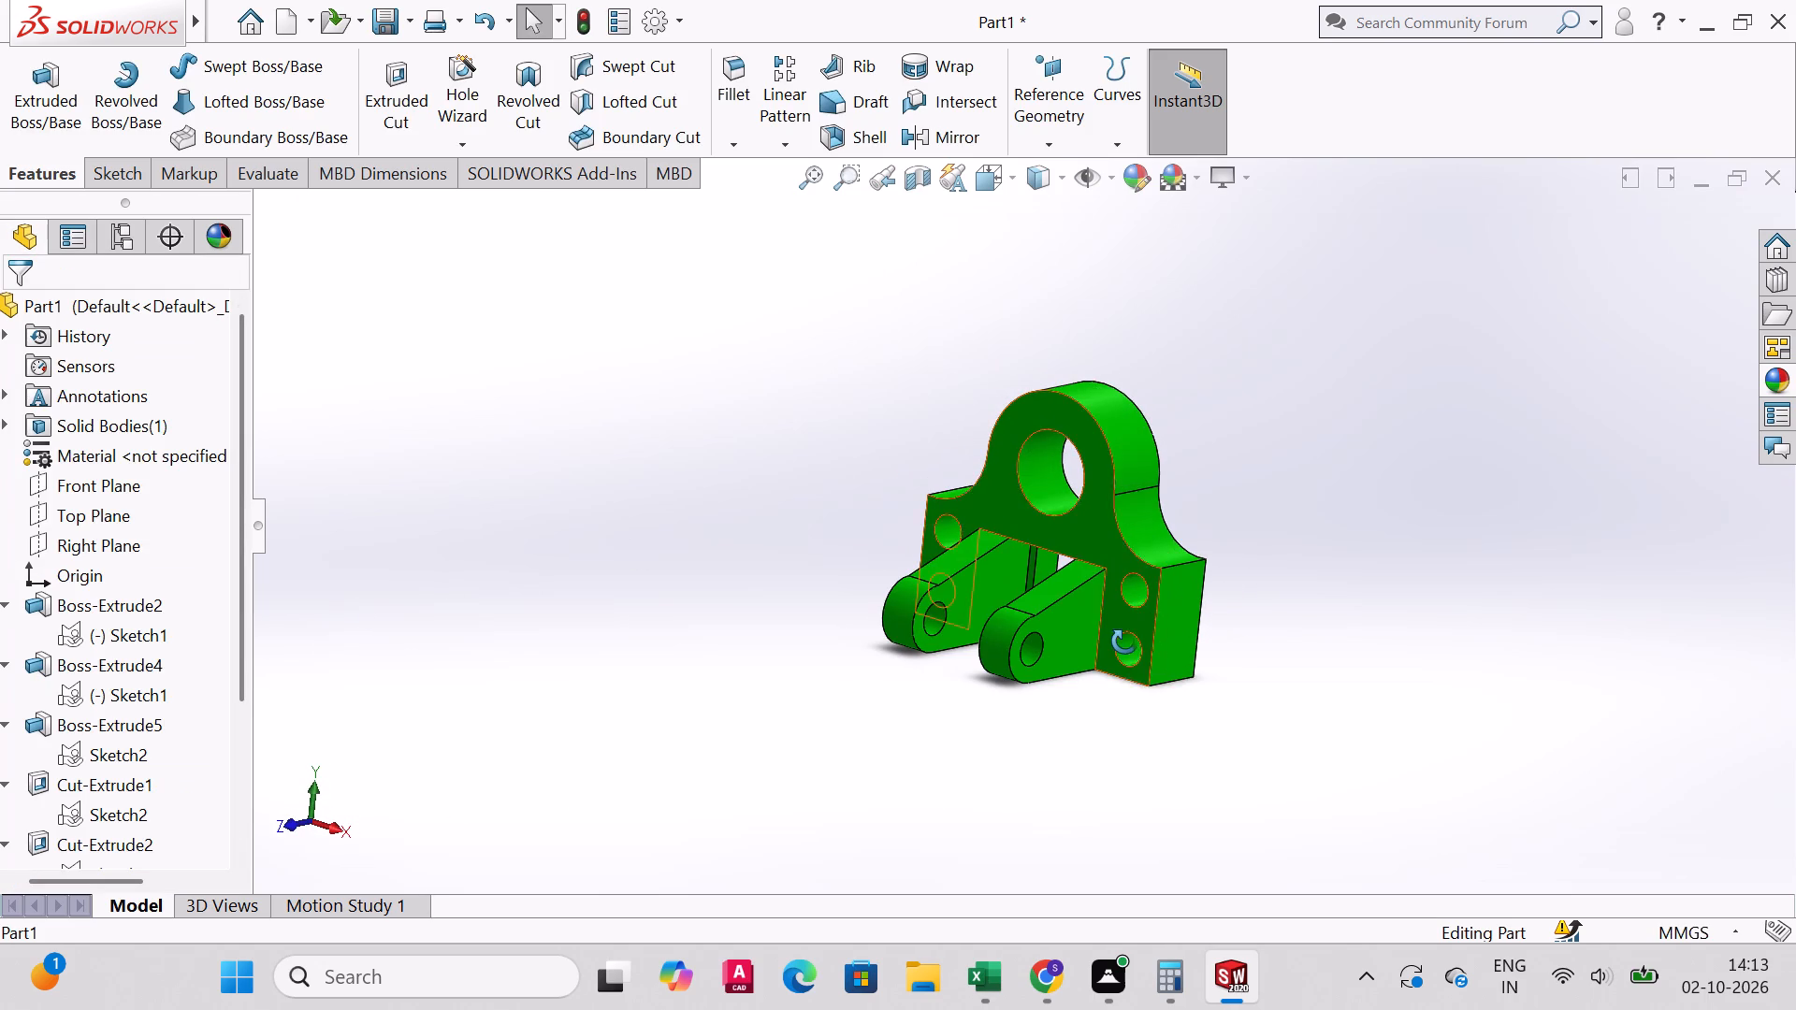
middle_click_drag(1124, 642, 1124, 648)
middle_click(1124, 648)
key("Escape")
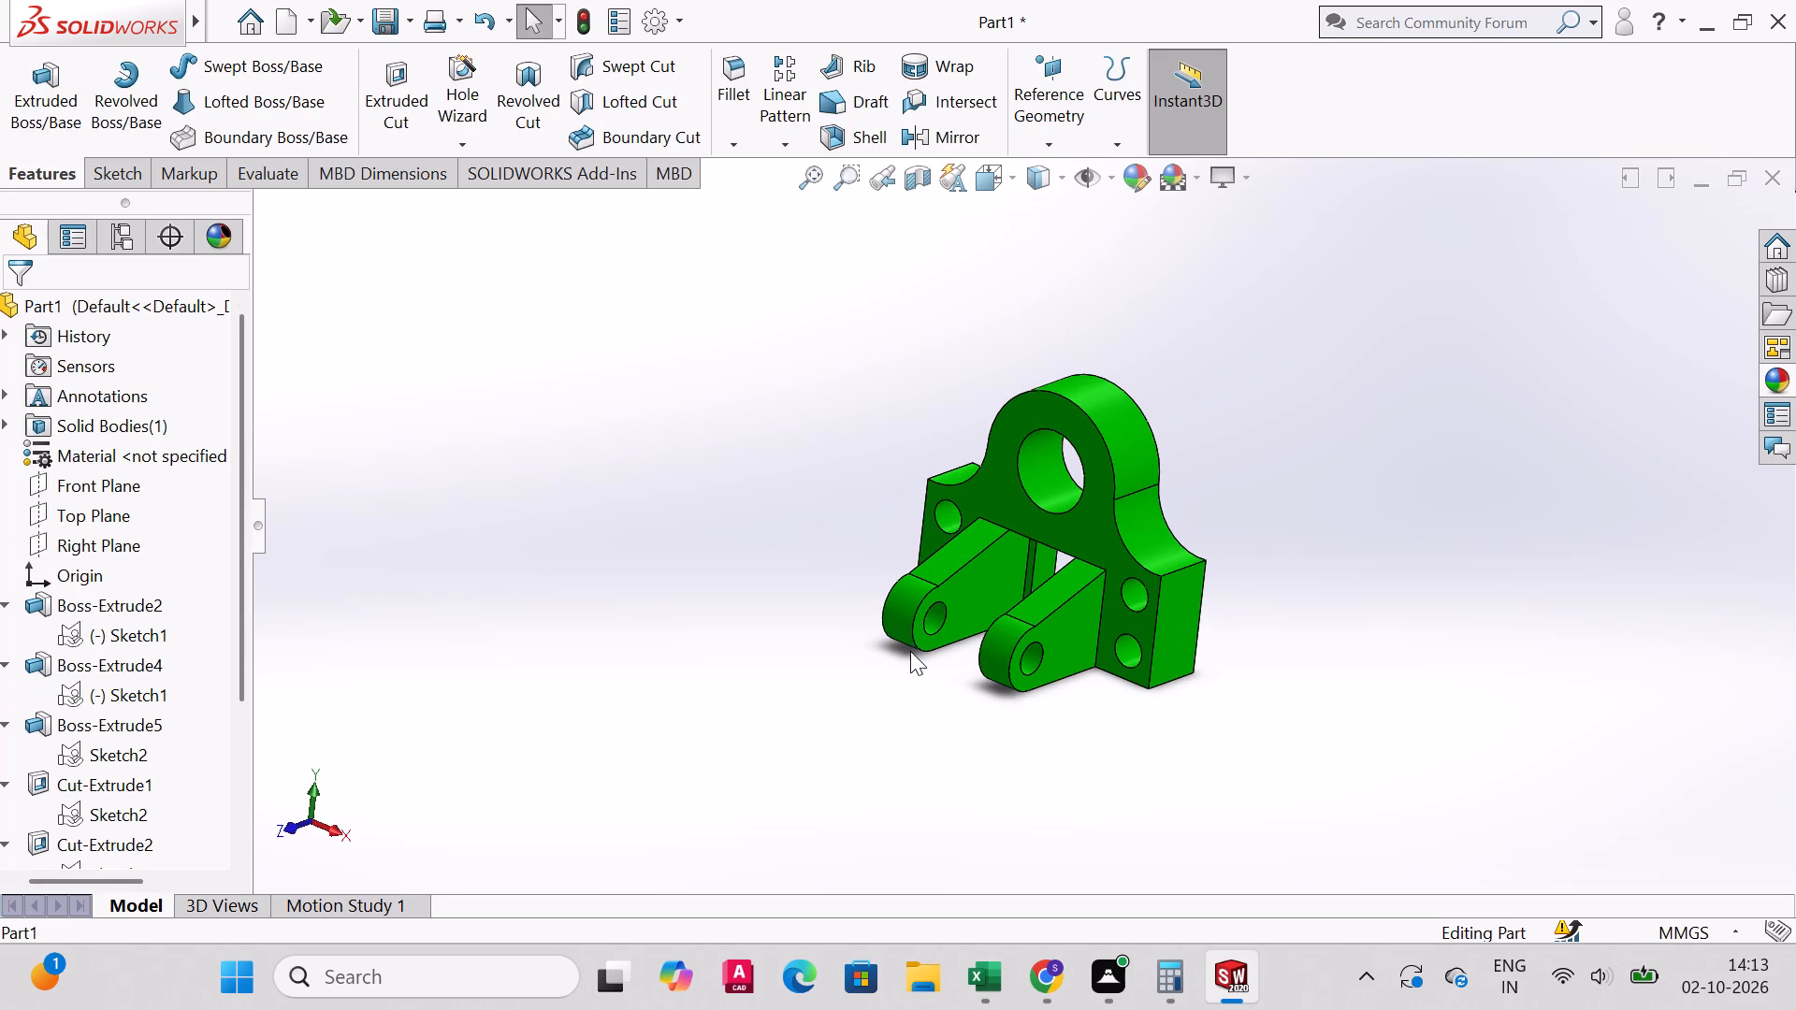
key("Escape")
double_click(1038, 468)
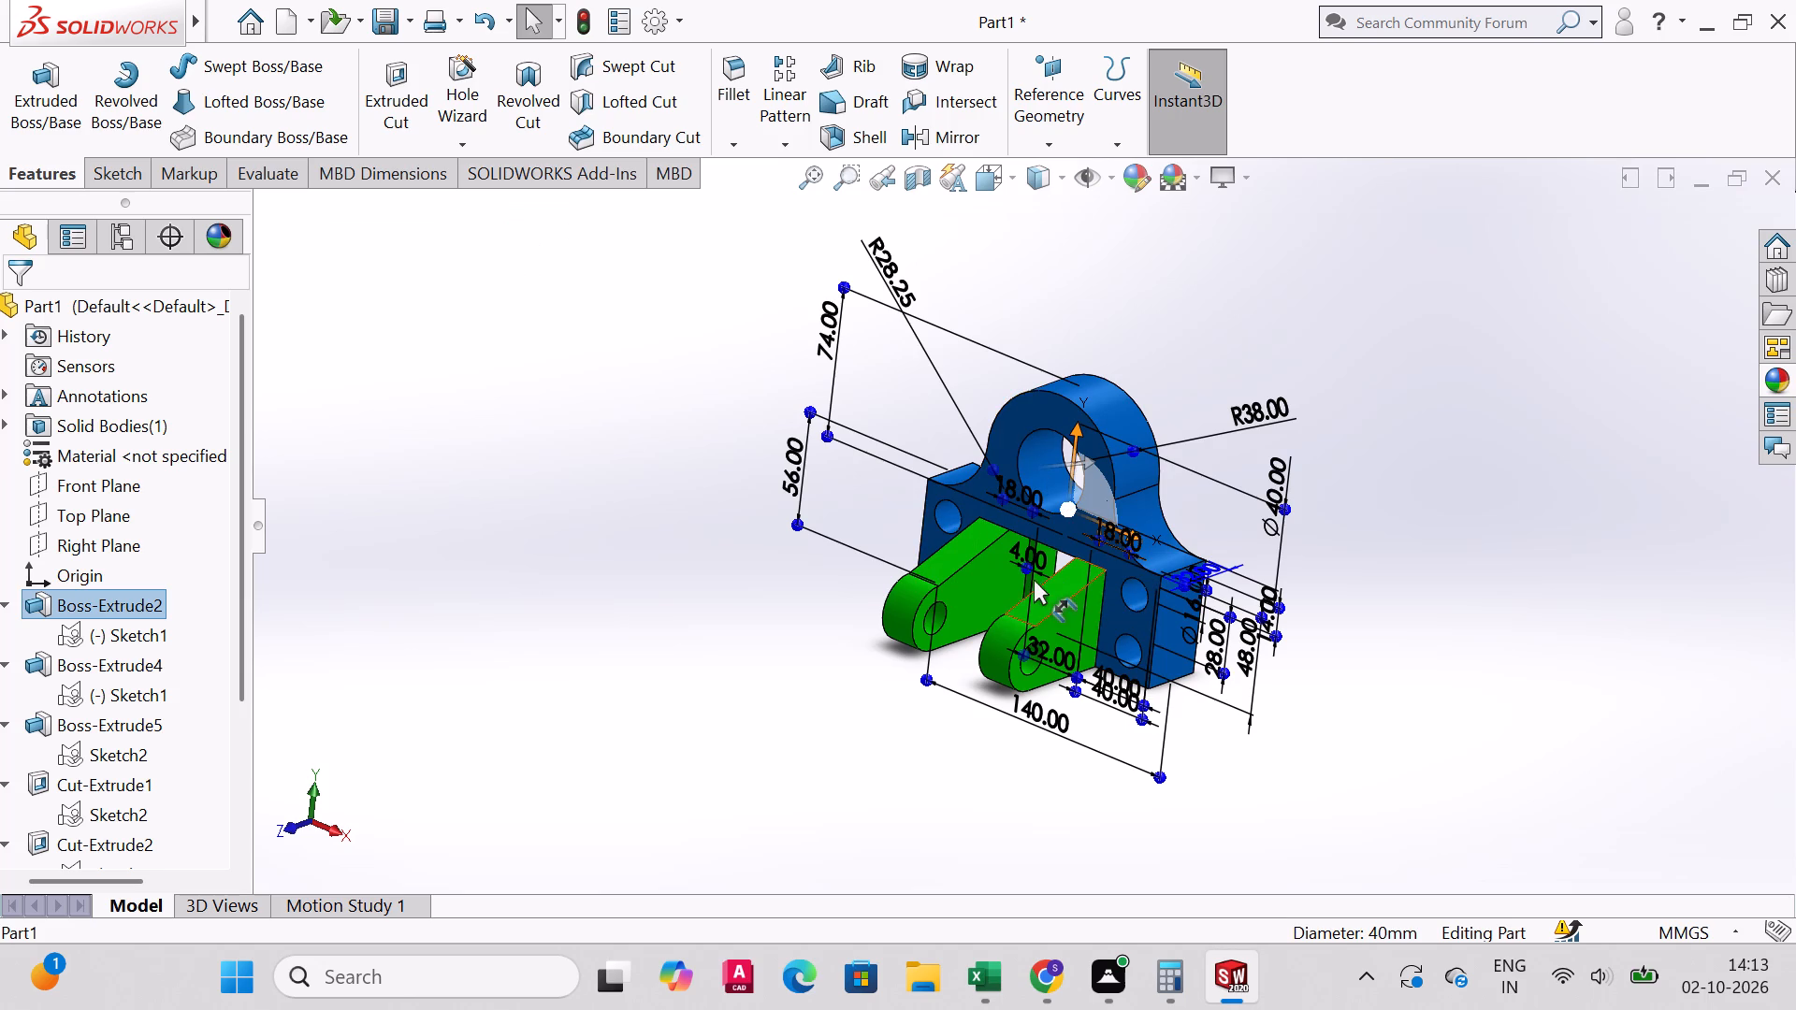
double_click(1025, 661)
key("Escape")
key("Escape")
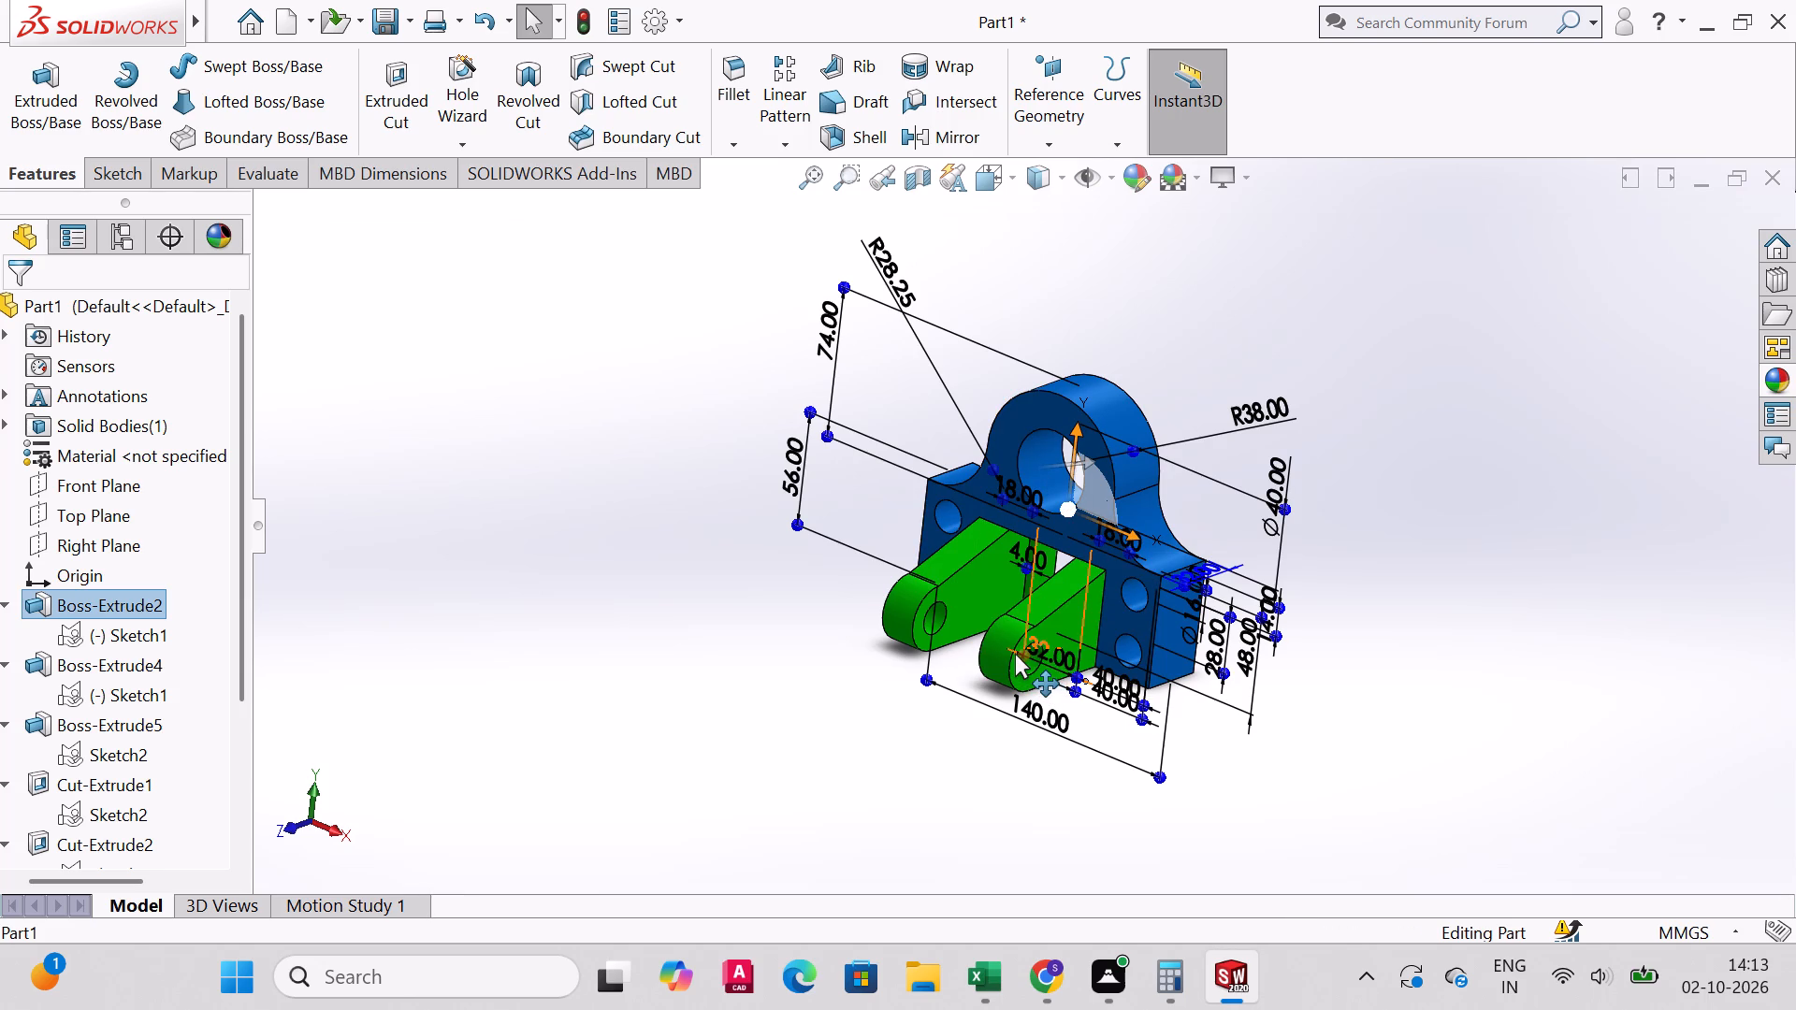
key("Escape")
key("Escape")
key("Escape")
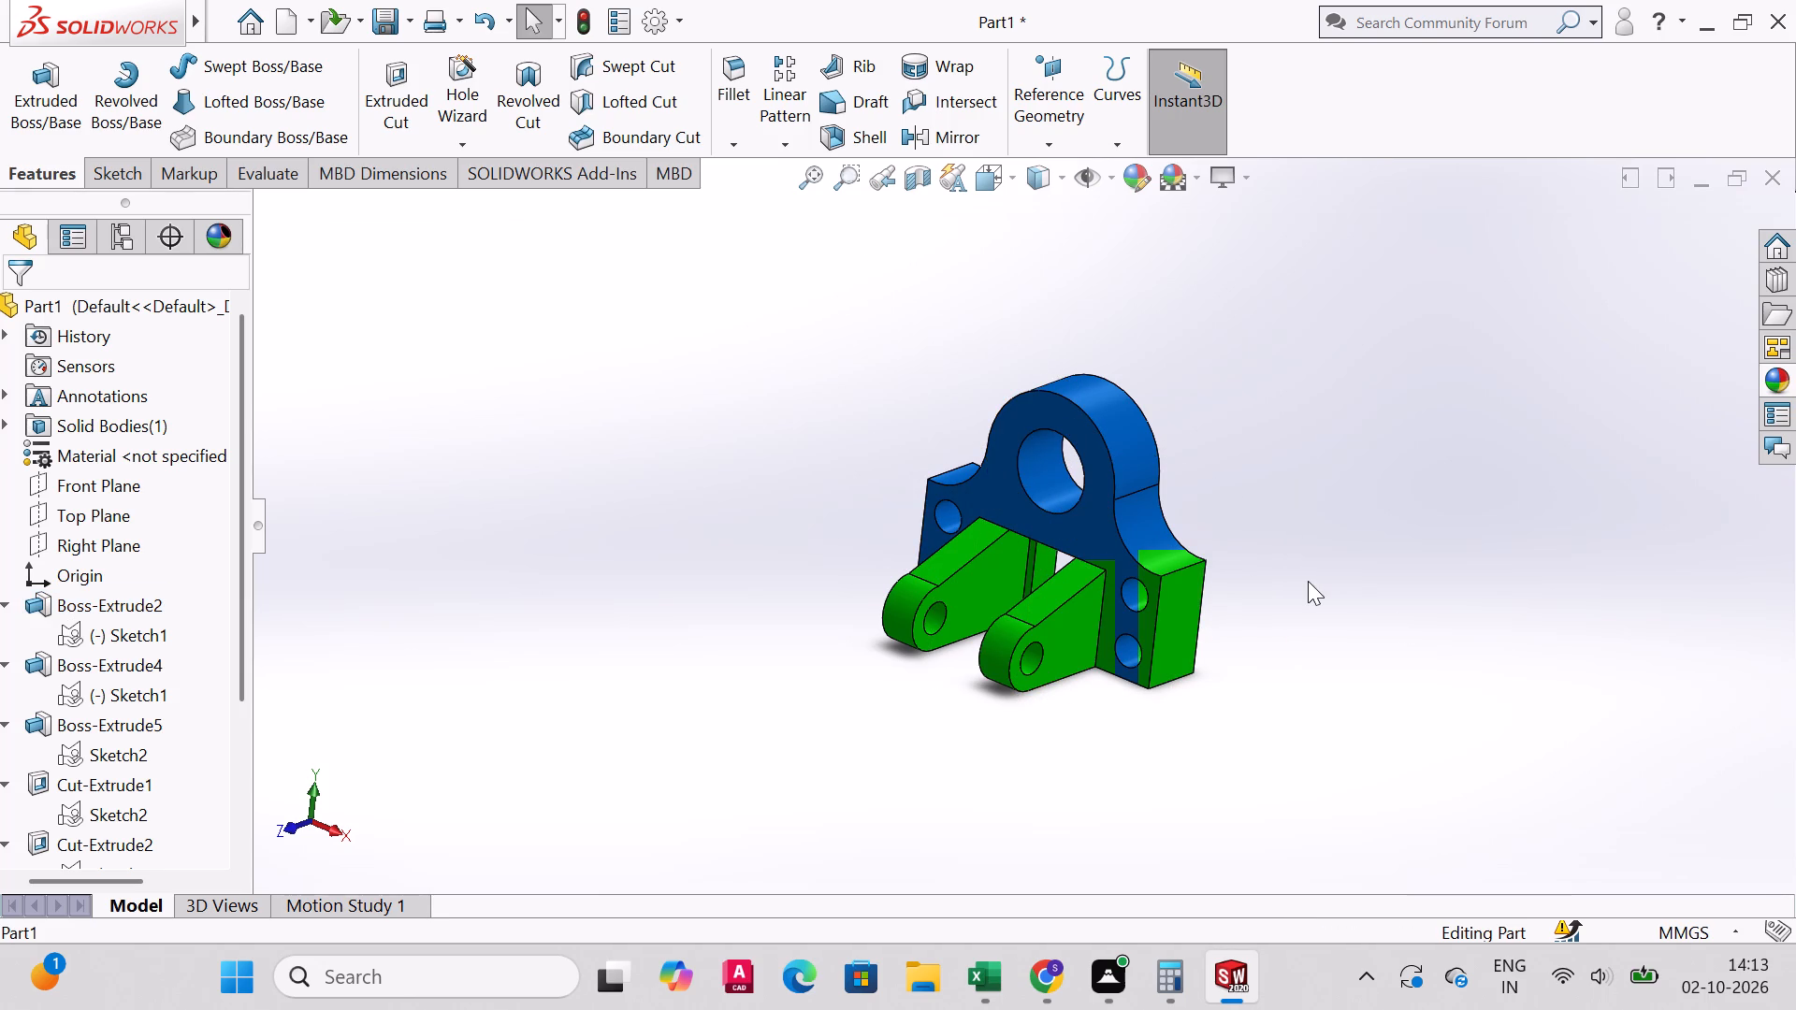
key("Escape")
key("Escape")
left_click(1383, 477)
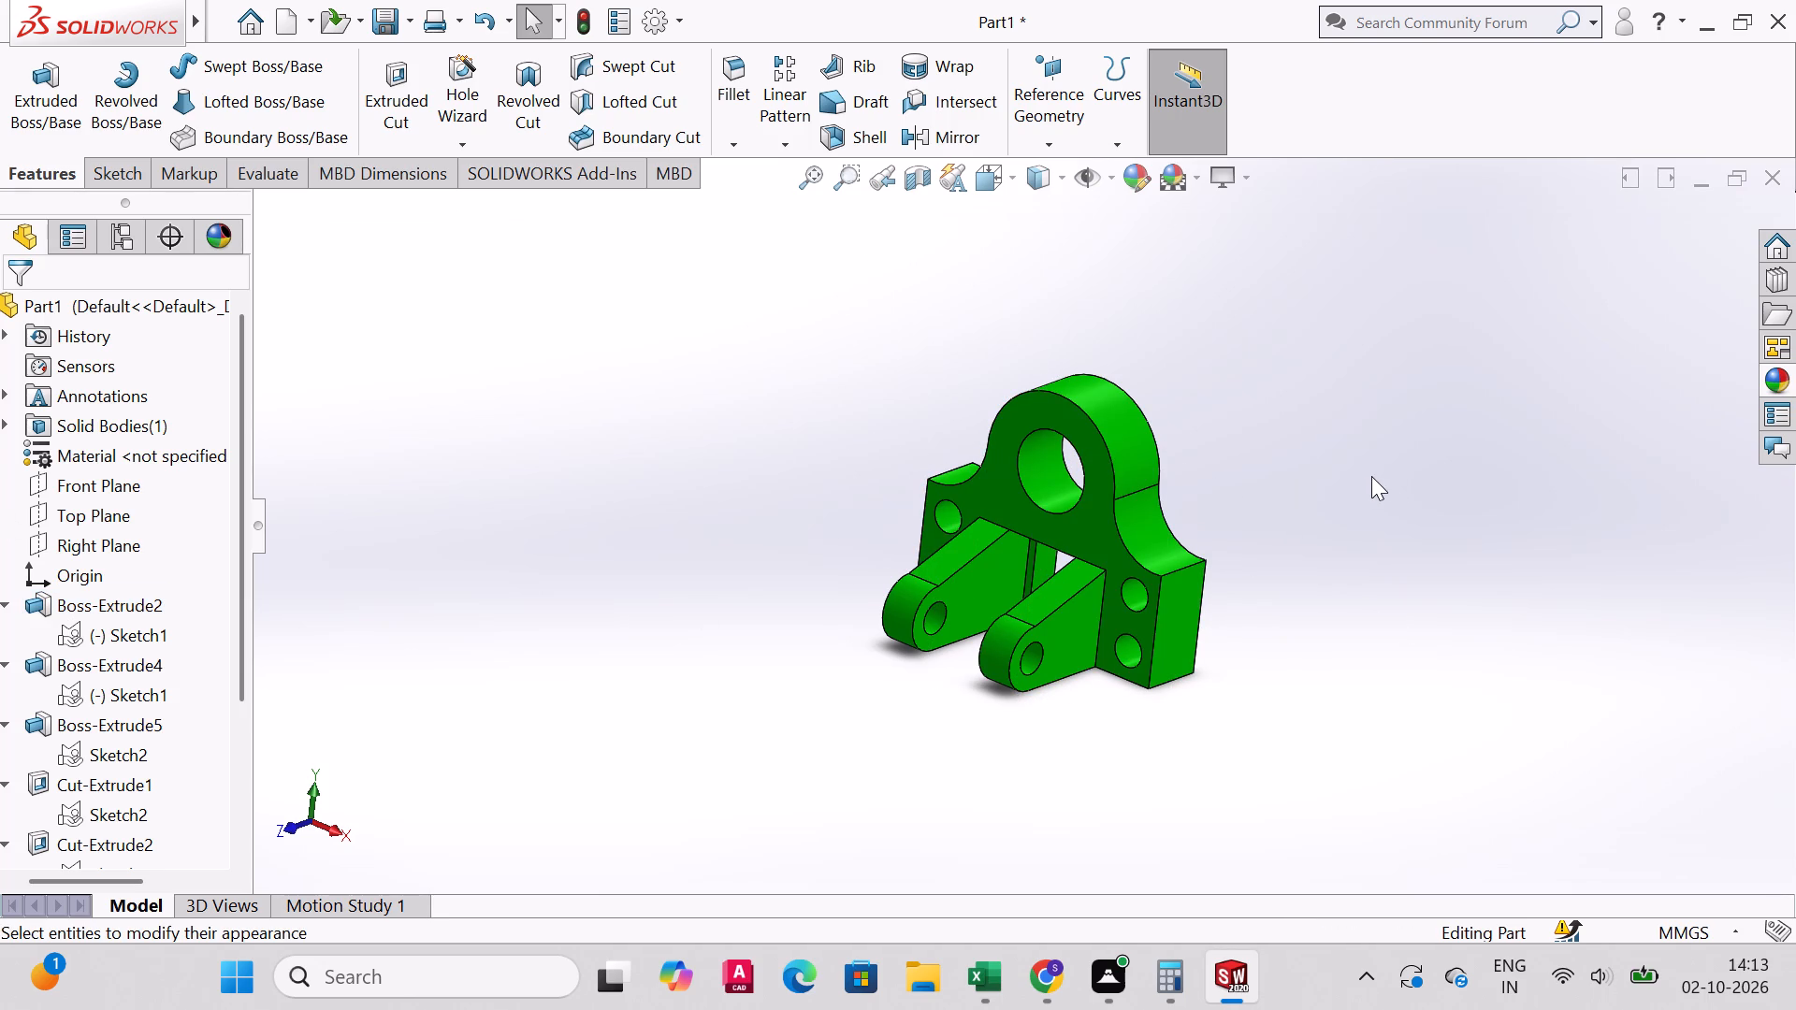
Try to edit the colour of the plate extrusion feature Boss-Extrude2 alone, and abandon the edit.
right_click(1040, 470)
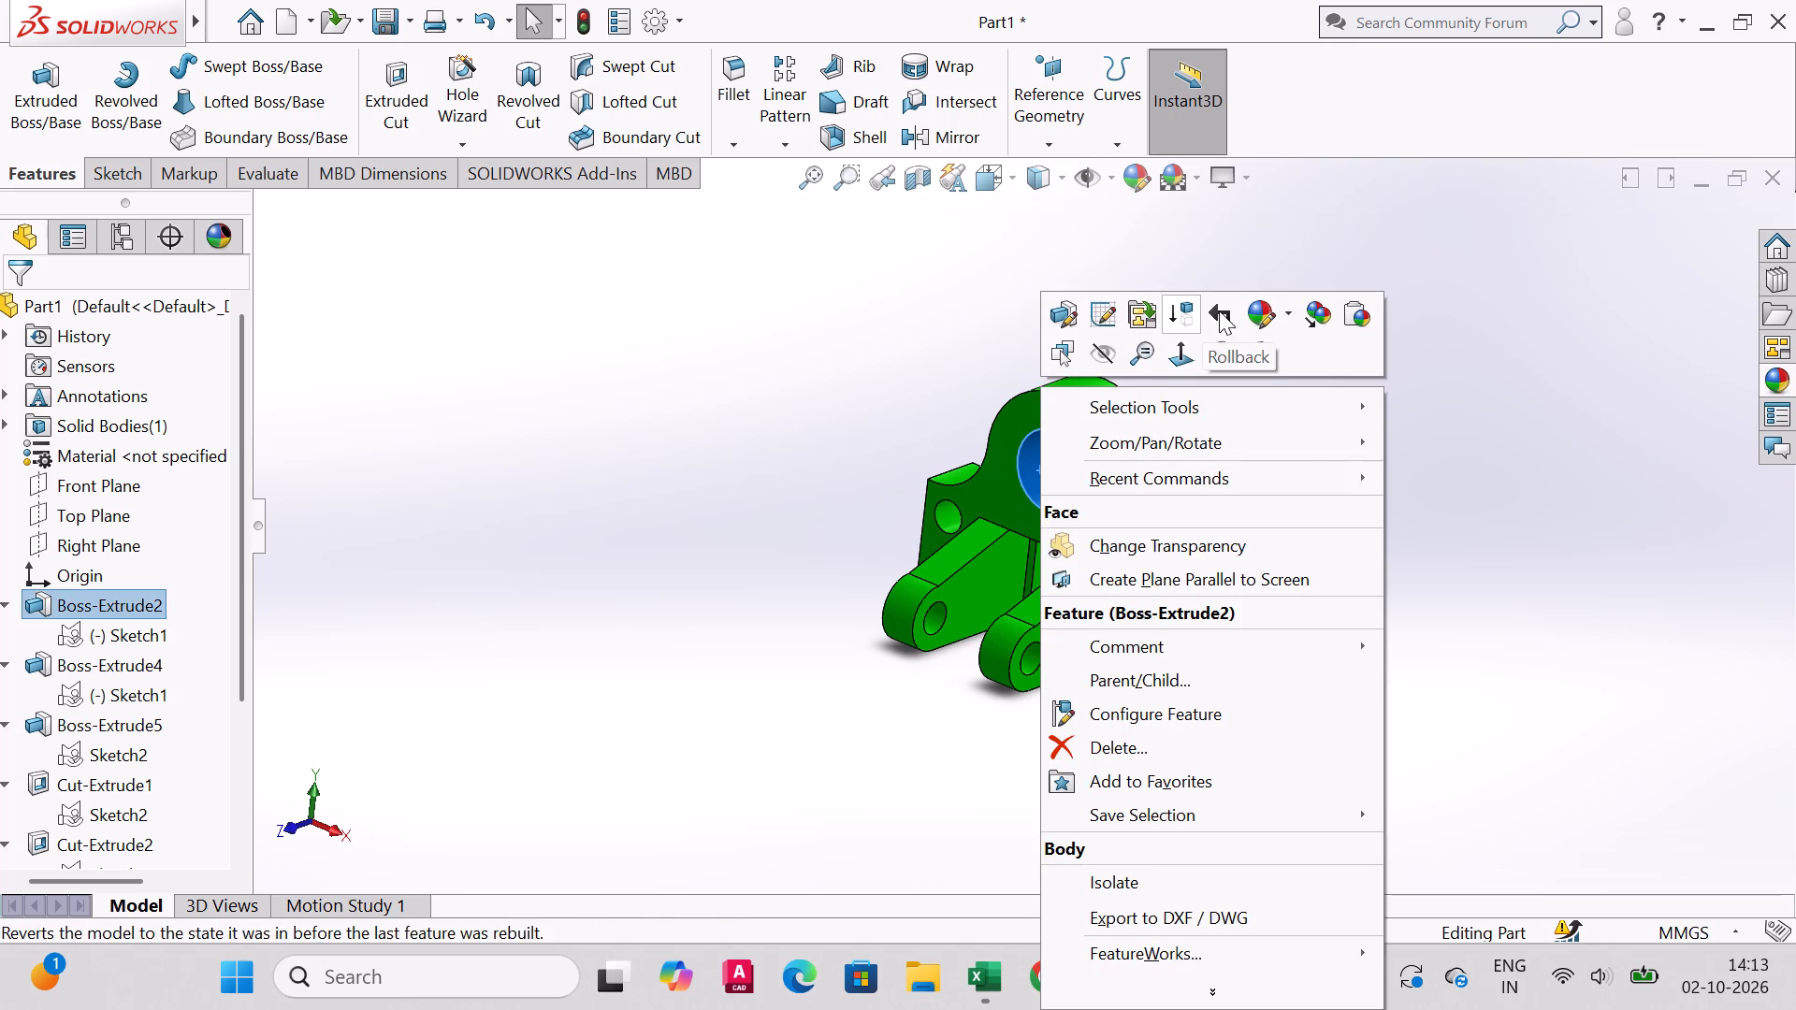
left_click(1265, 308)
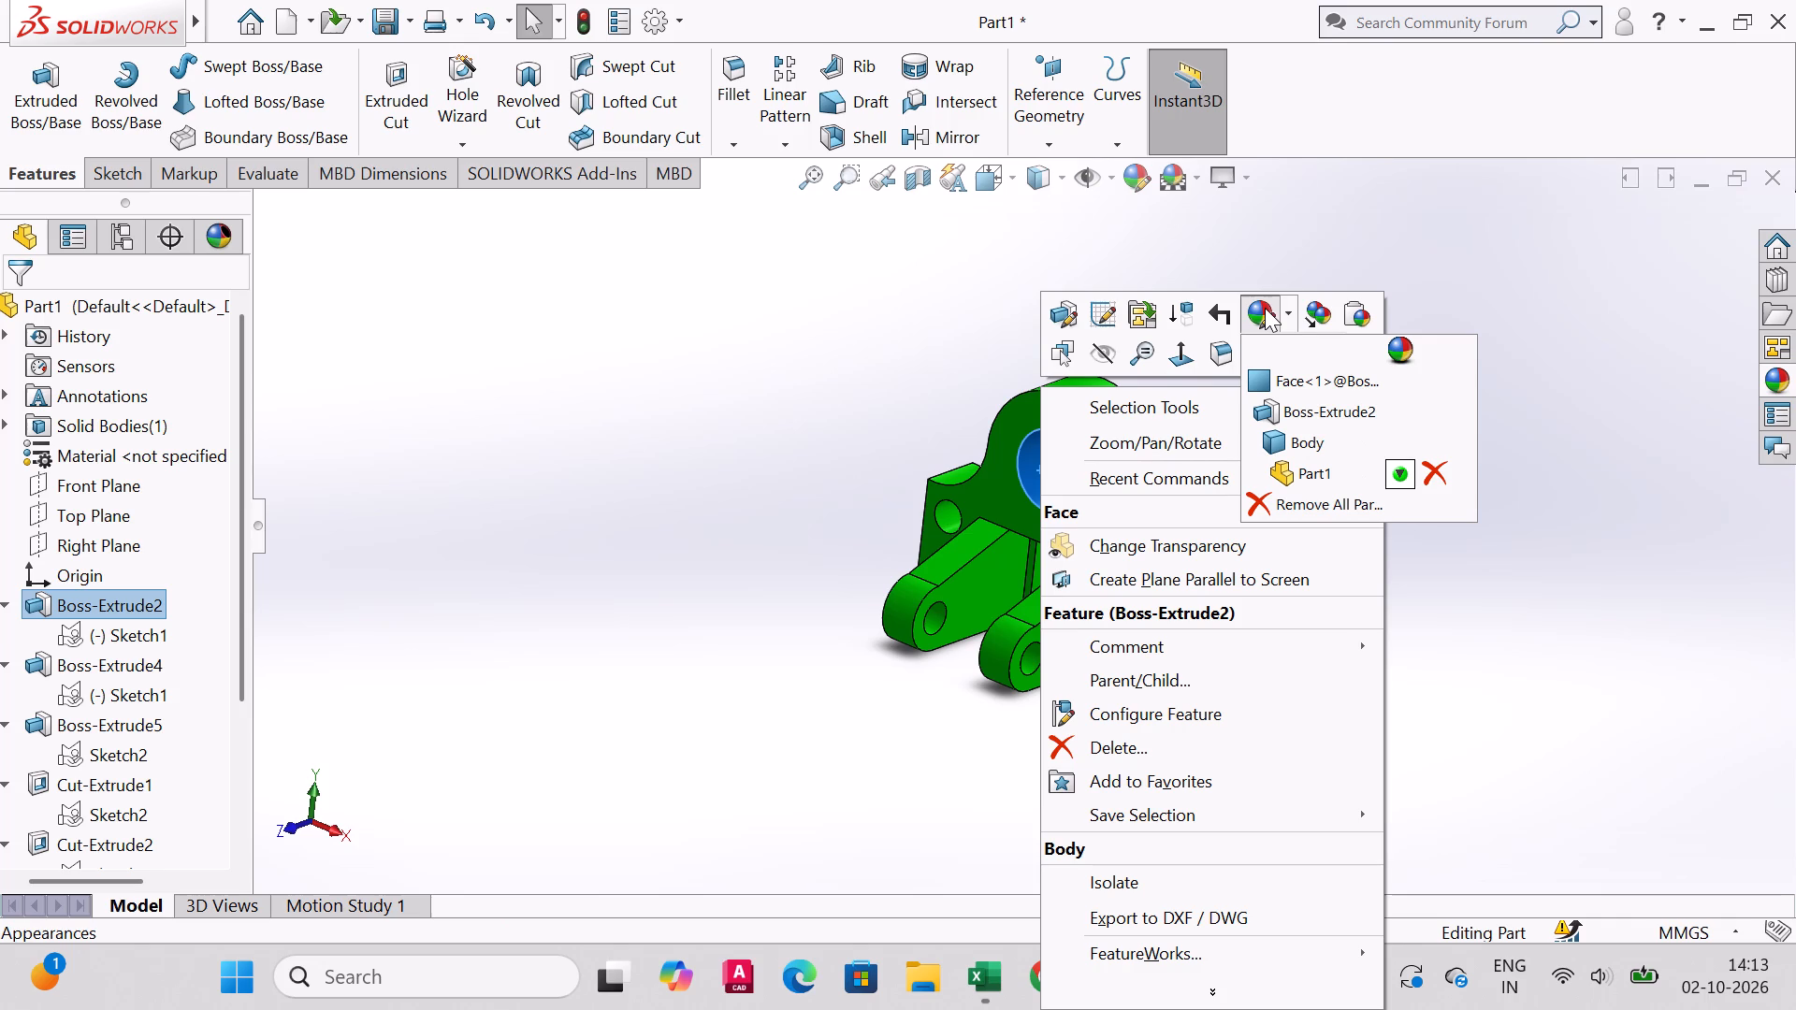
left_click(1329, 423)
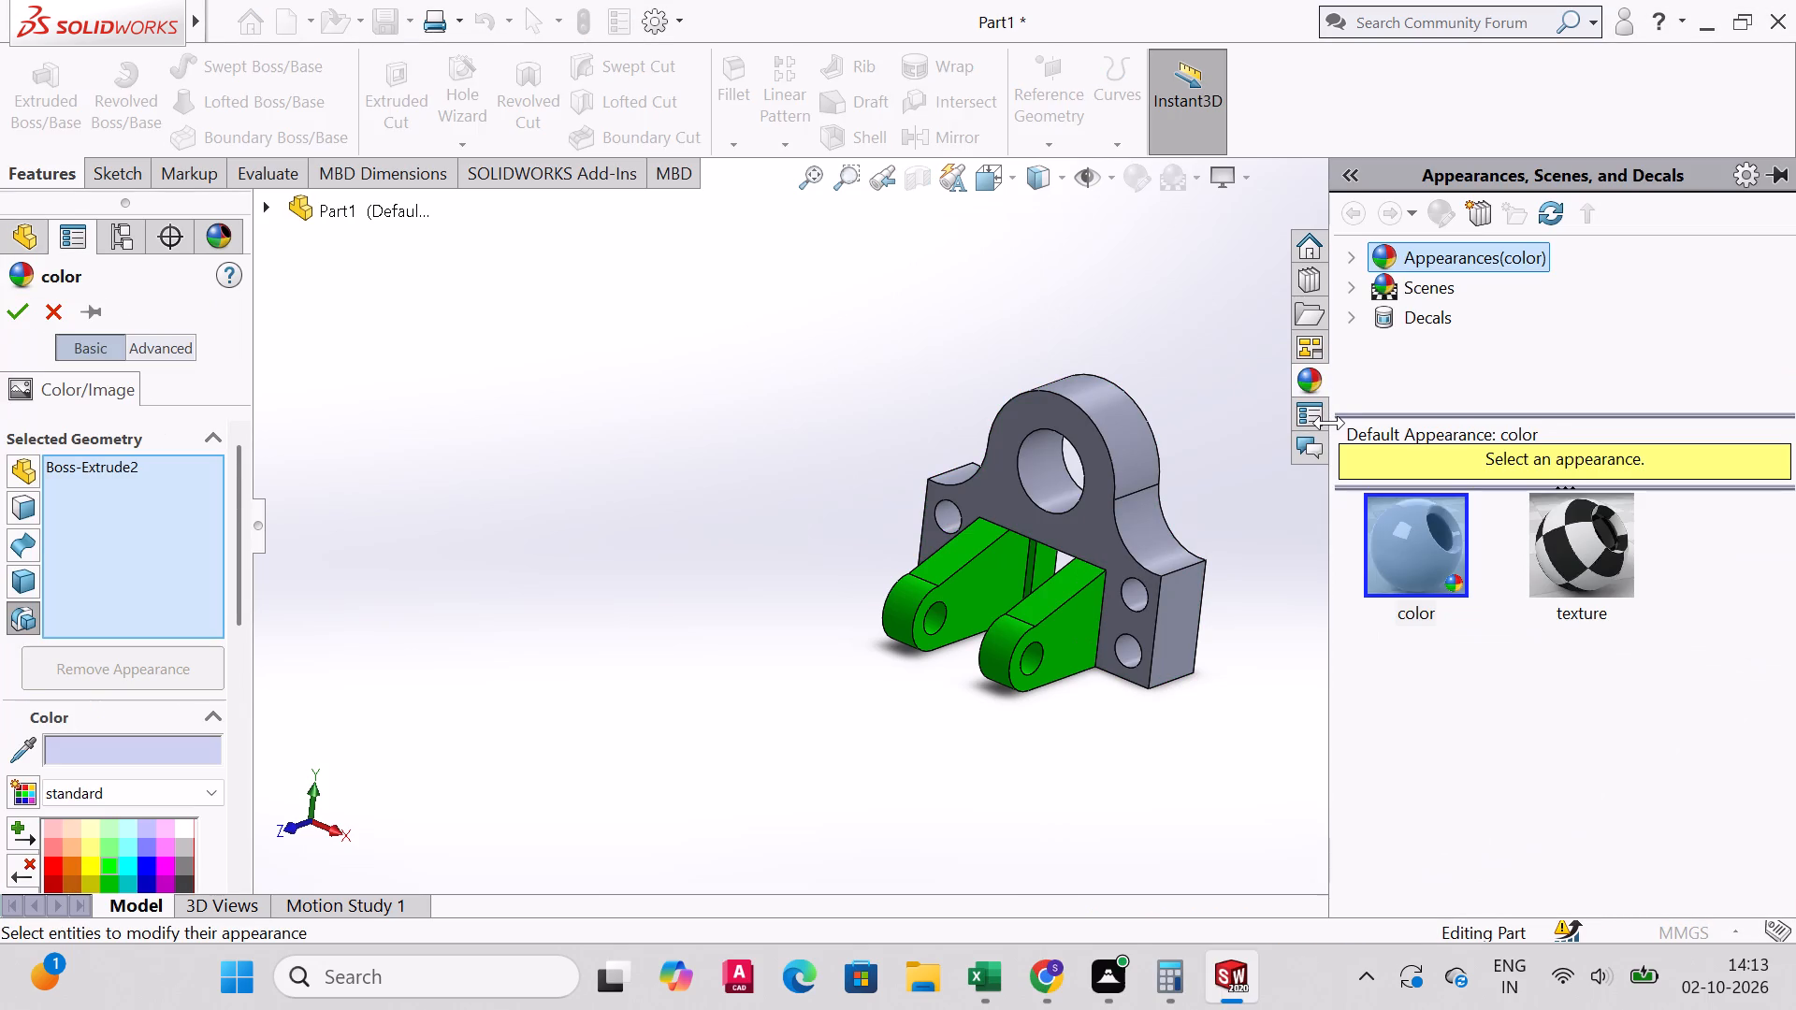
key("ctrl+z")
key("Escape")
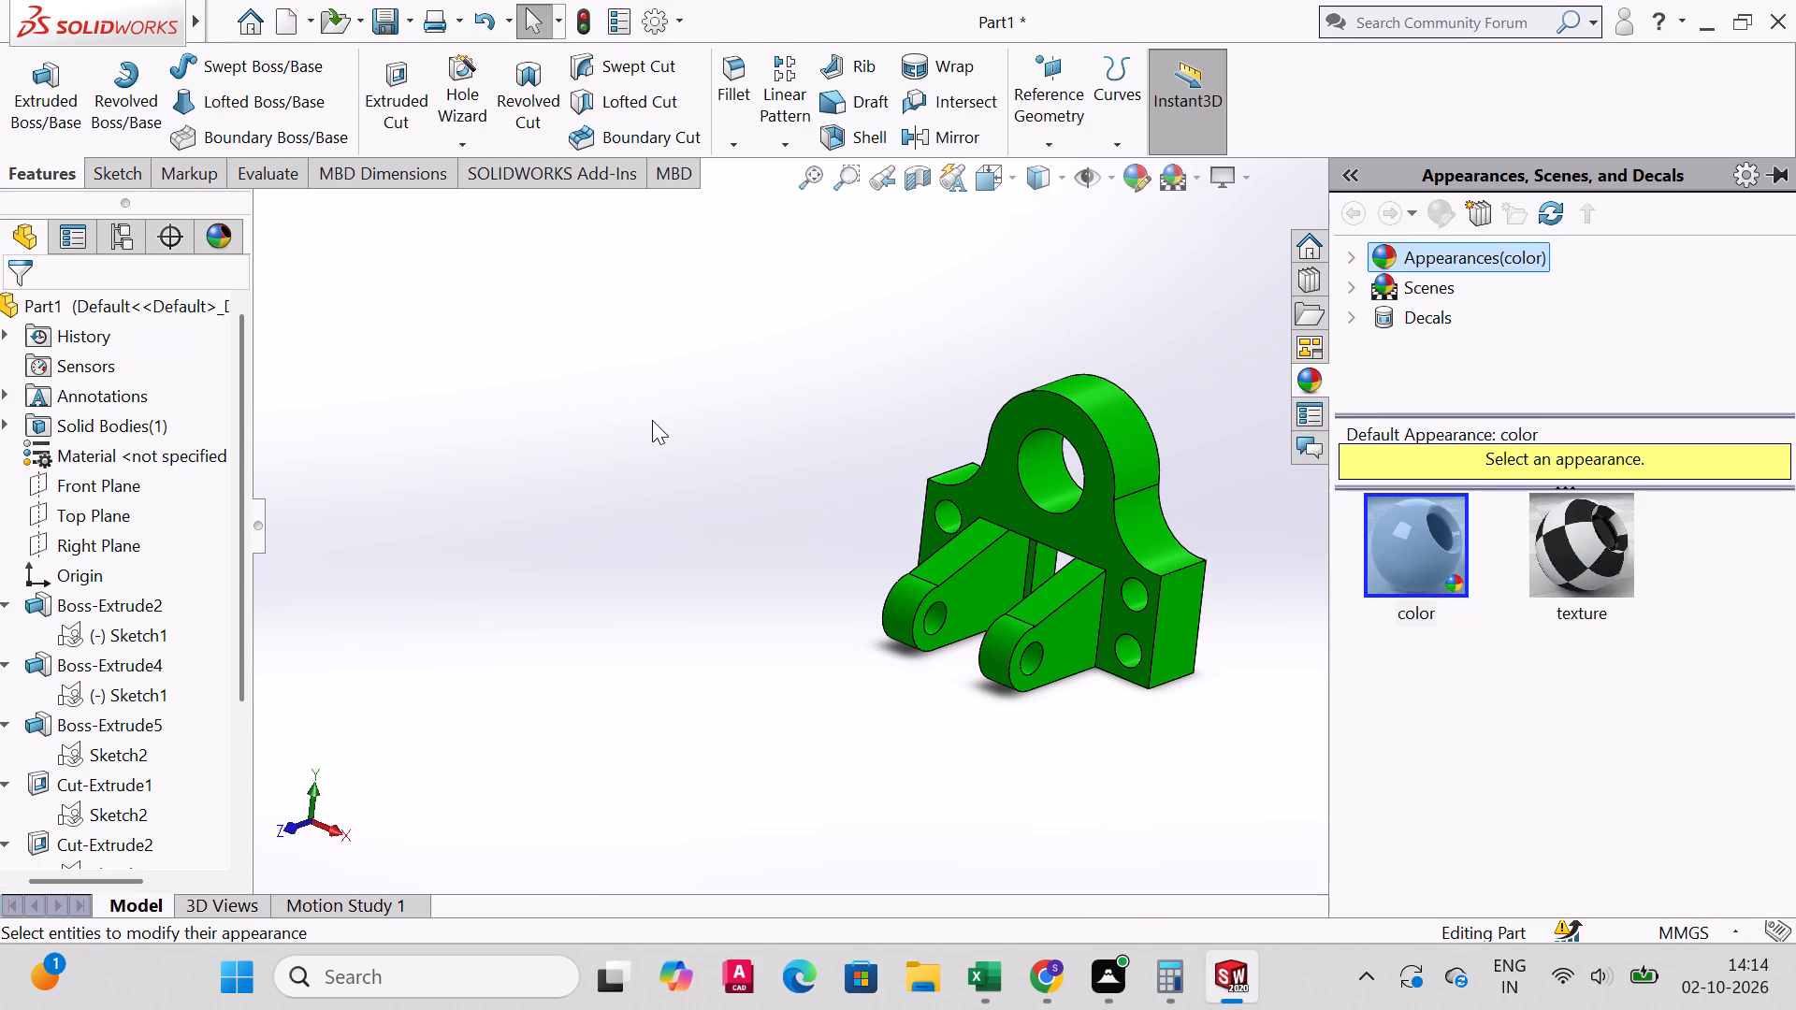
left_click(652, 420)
Orient the finished green bracket to the isometric view.
middle_click_drag(1097, 524, 1033, 453)
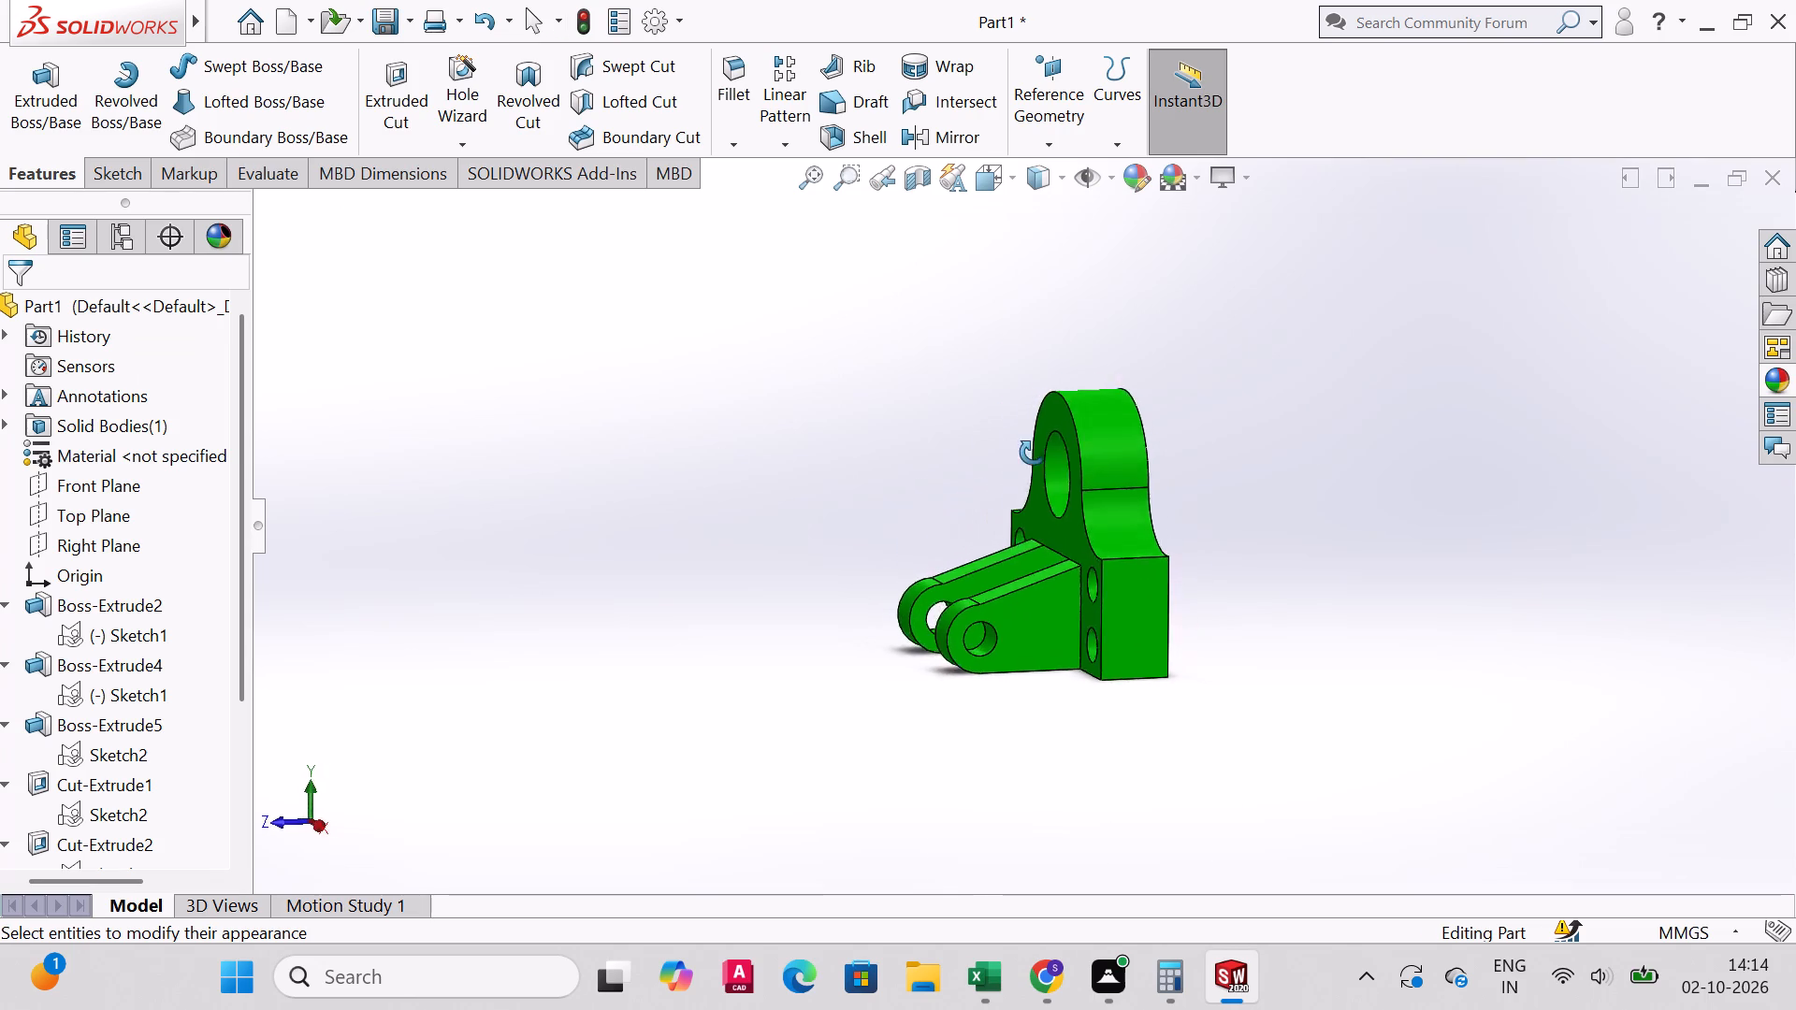
middle_click_drag(1033, 453, 1009, 522)
key("ctrl+7")
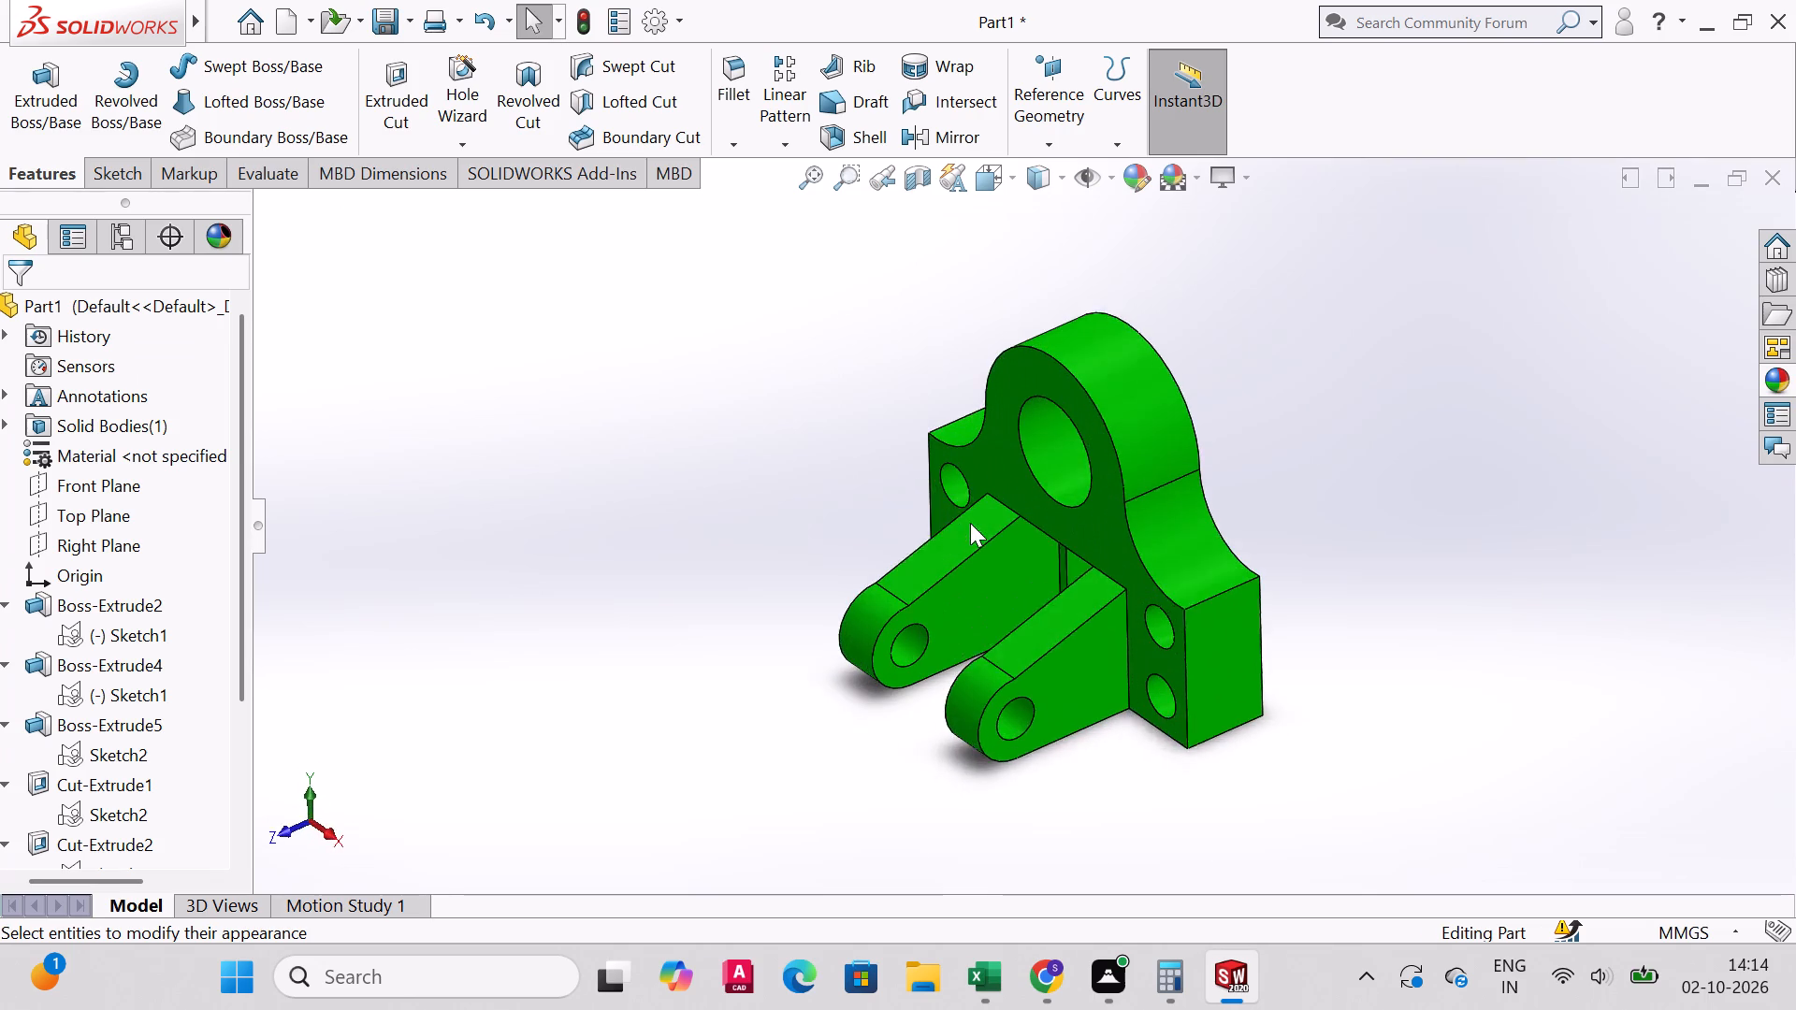
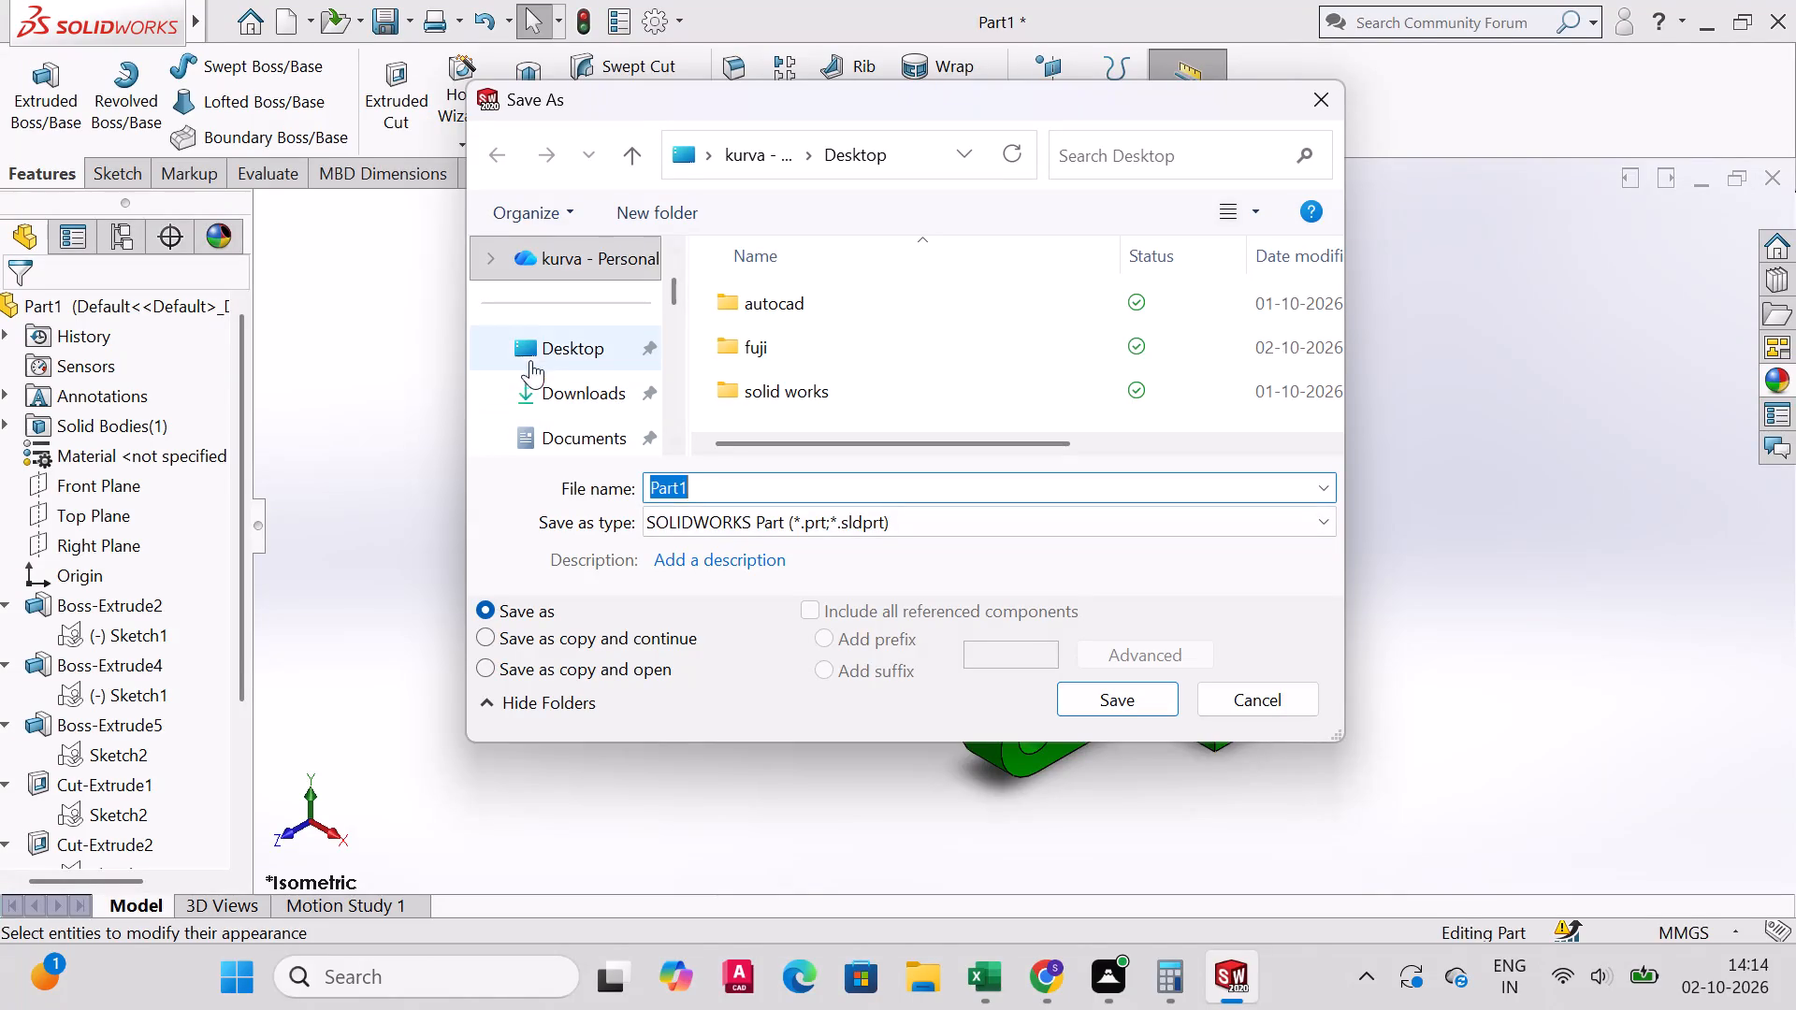
Save the part in the fuji folder on the Desktop under the name "mechanical mounting bracket".
left_click(578, 362)
double_click(763, 349)
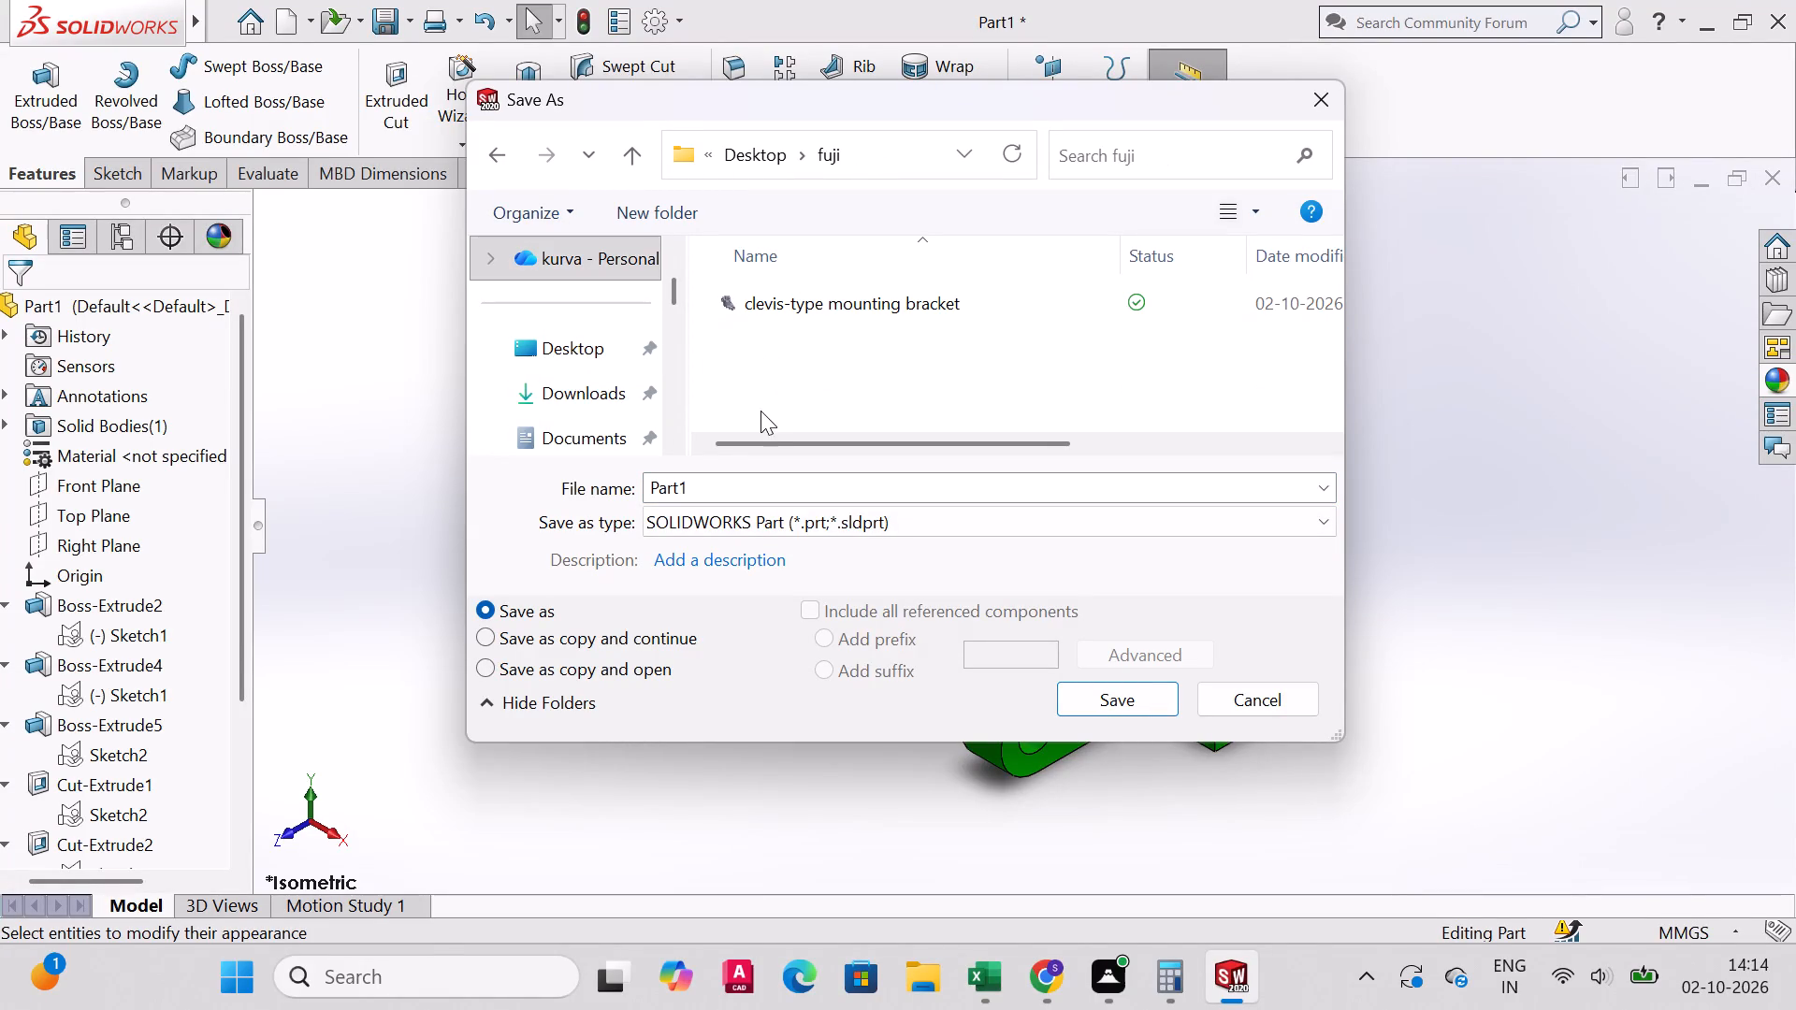
left_click_drag(758, 487, 423, 540)
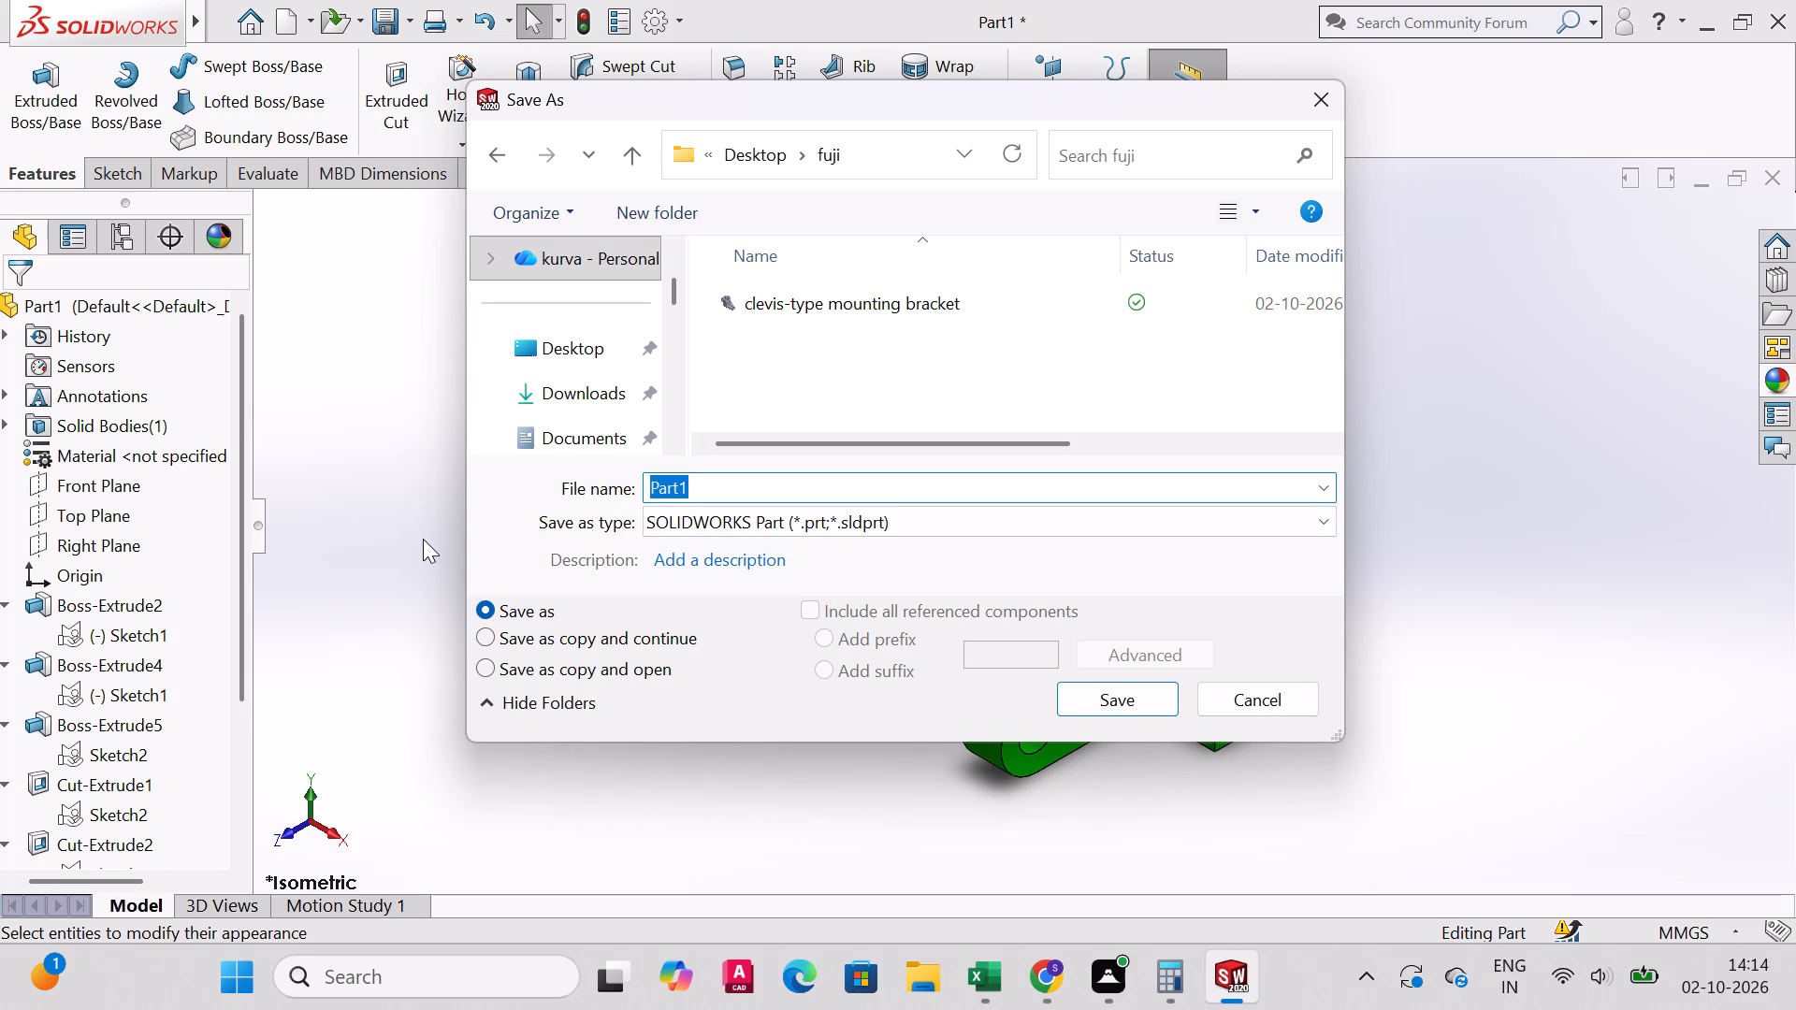
key("ctrl+v")
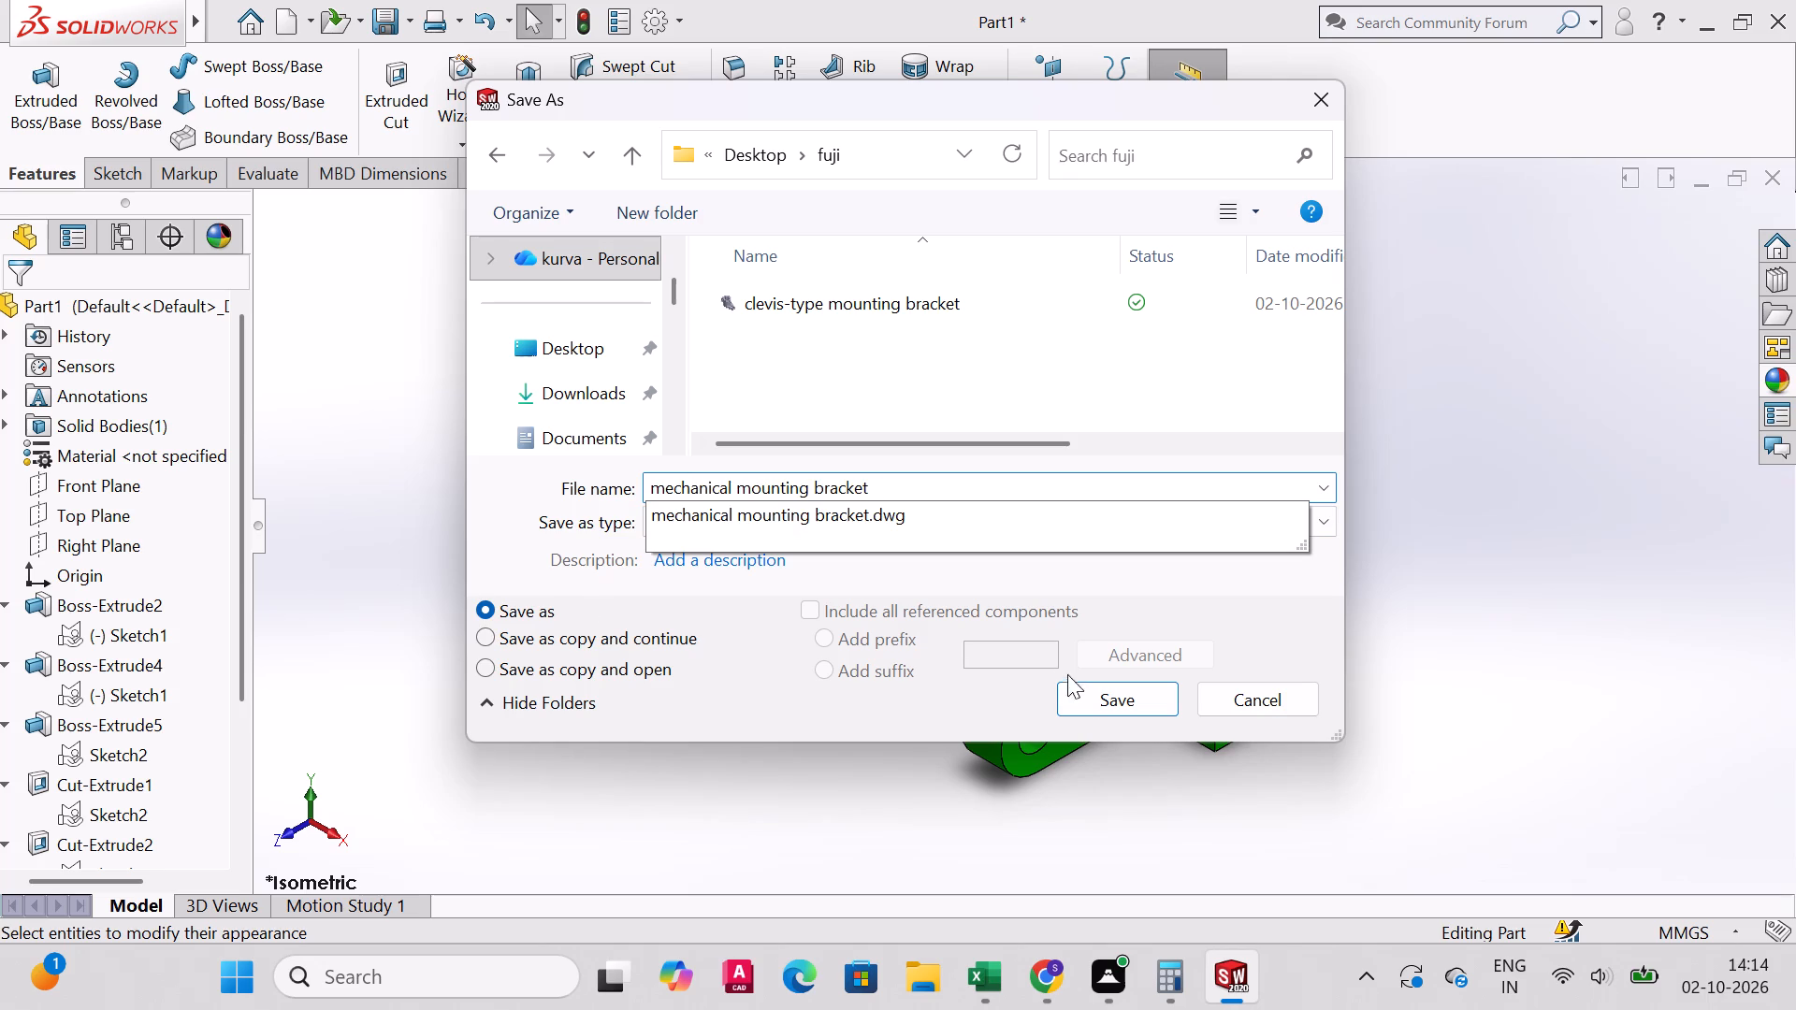
left_click(1101, 702)
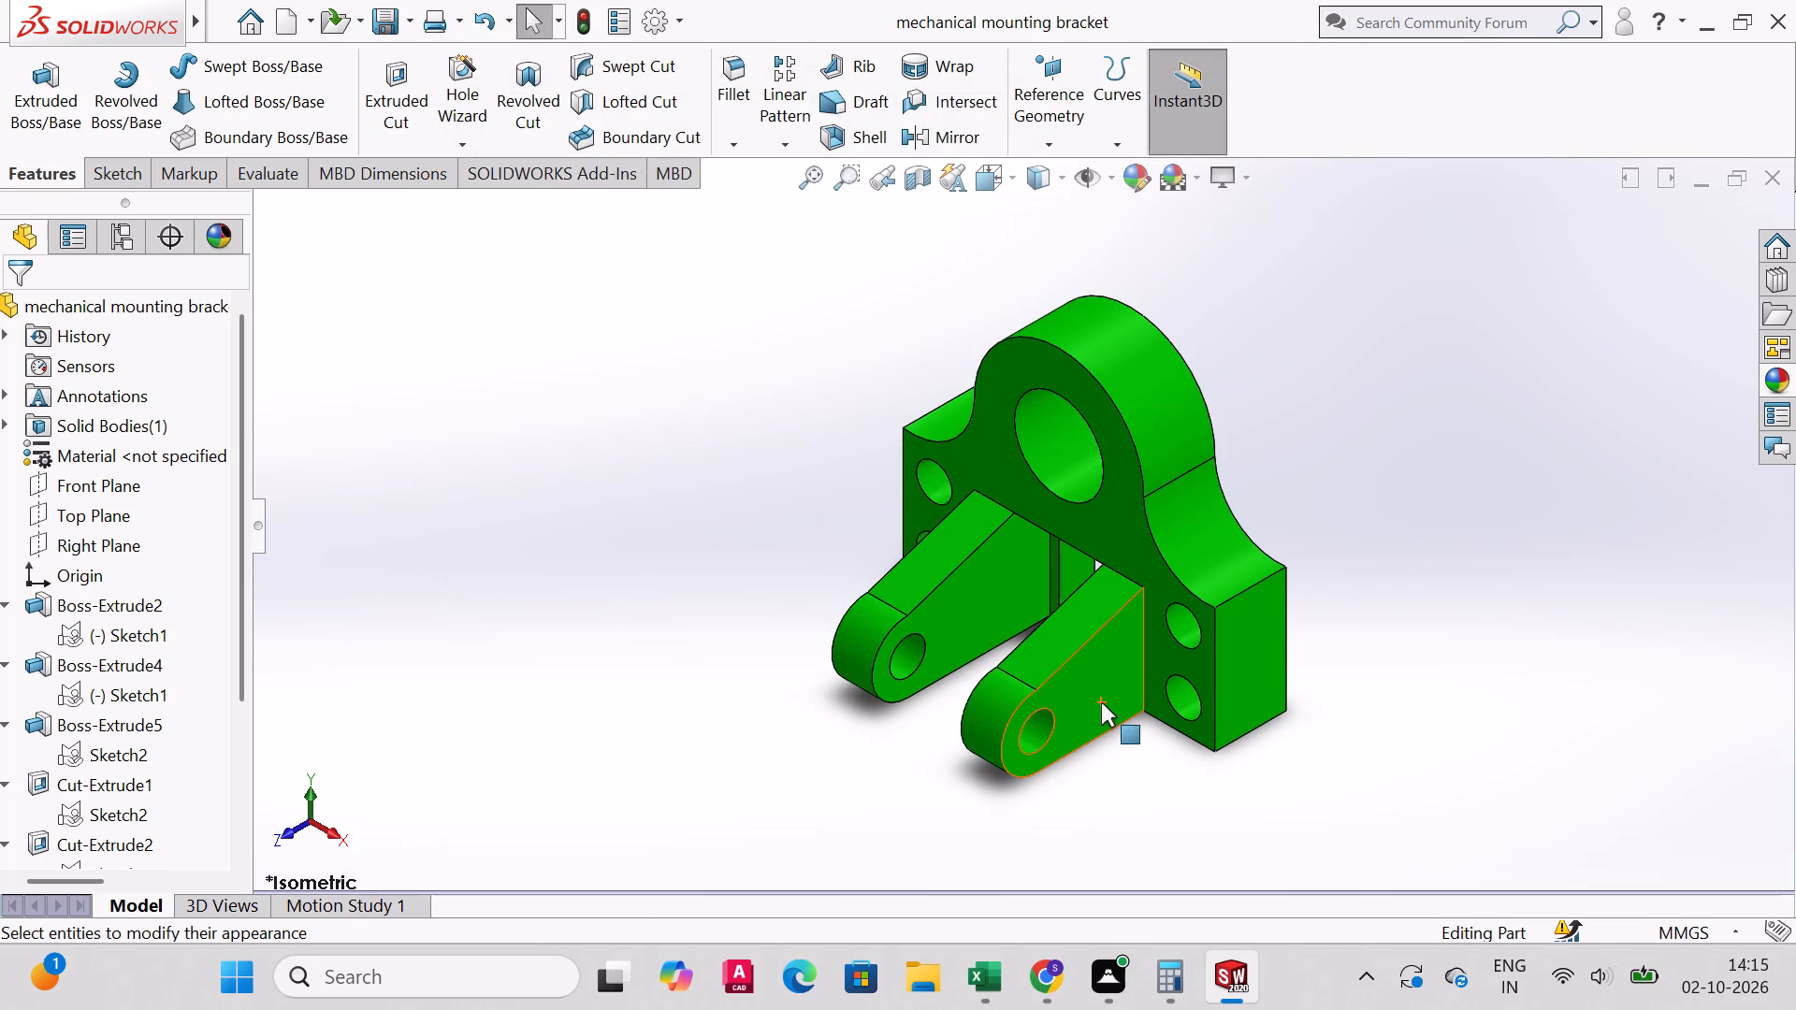
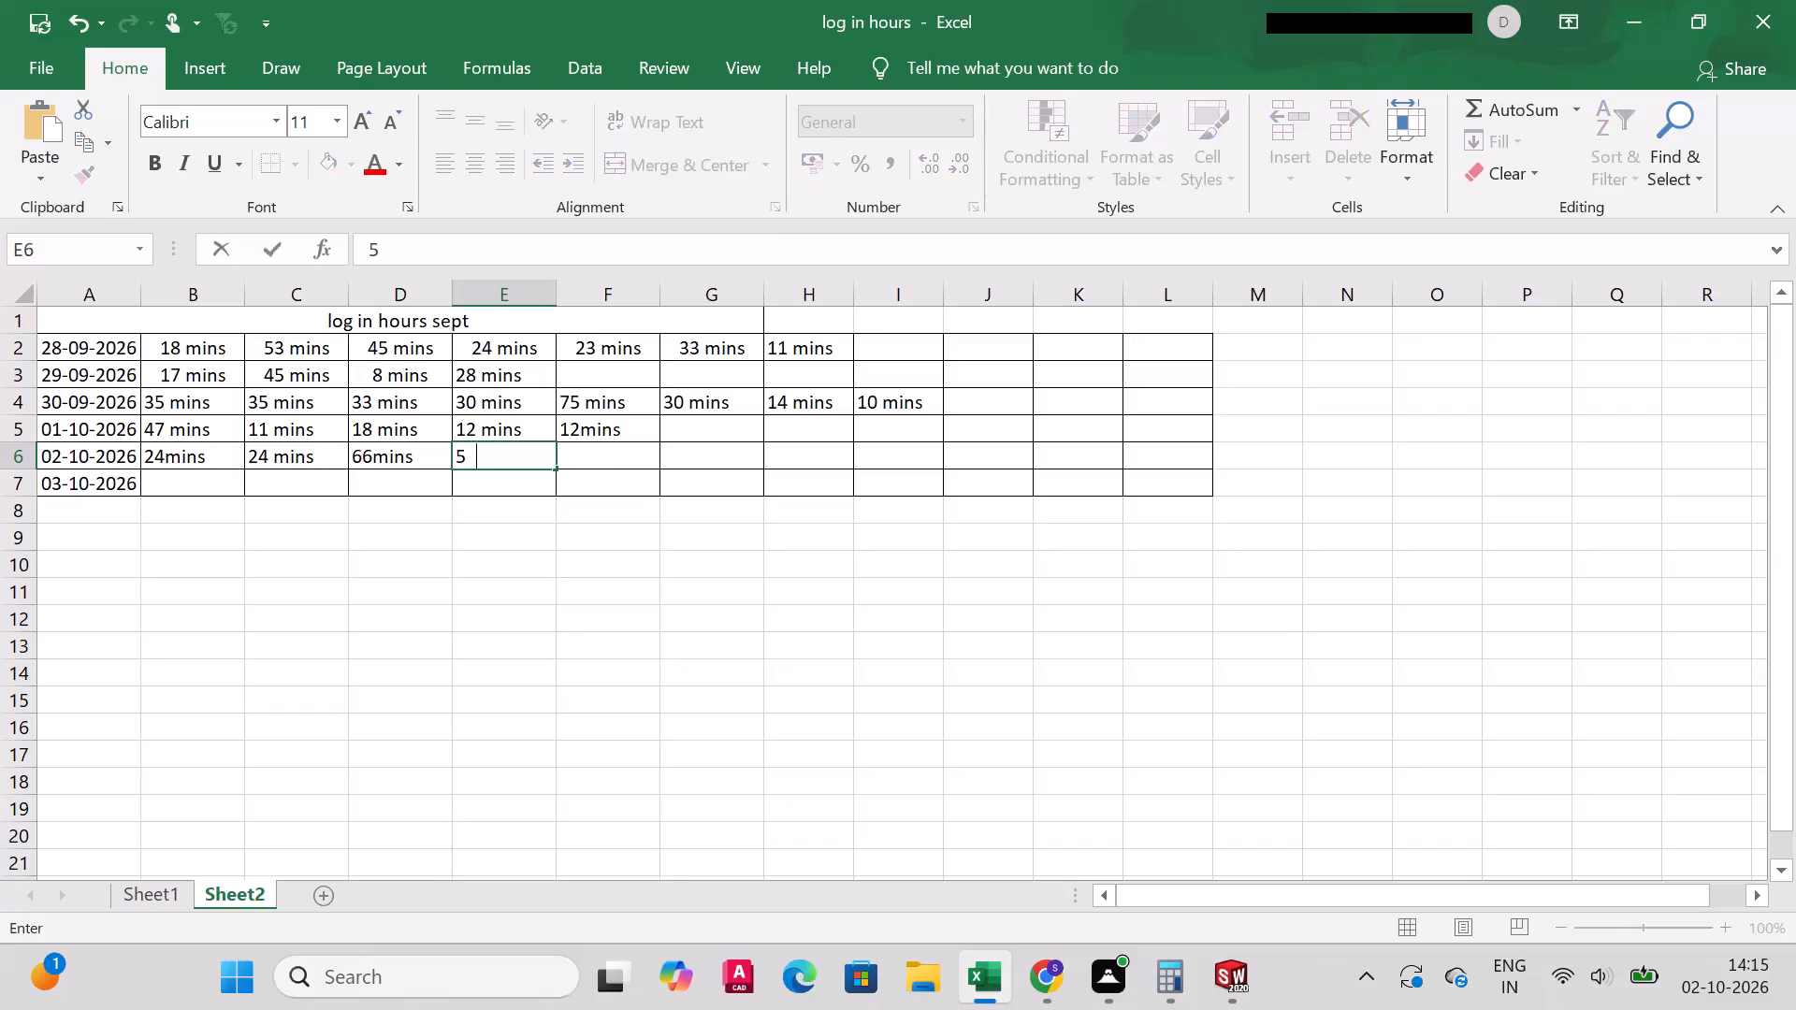
Complete the entry in cell E6 of the 02-10-2026 row as "55 mins" and save the log in hours workbook.
key("space")
type("mins")
left_click(925, 604)
key("ctrl+s")
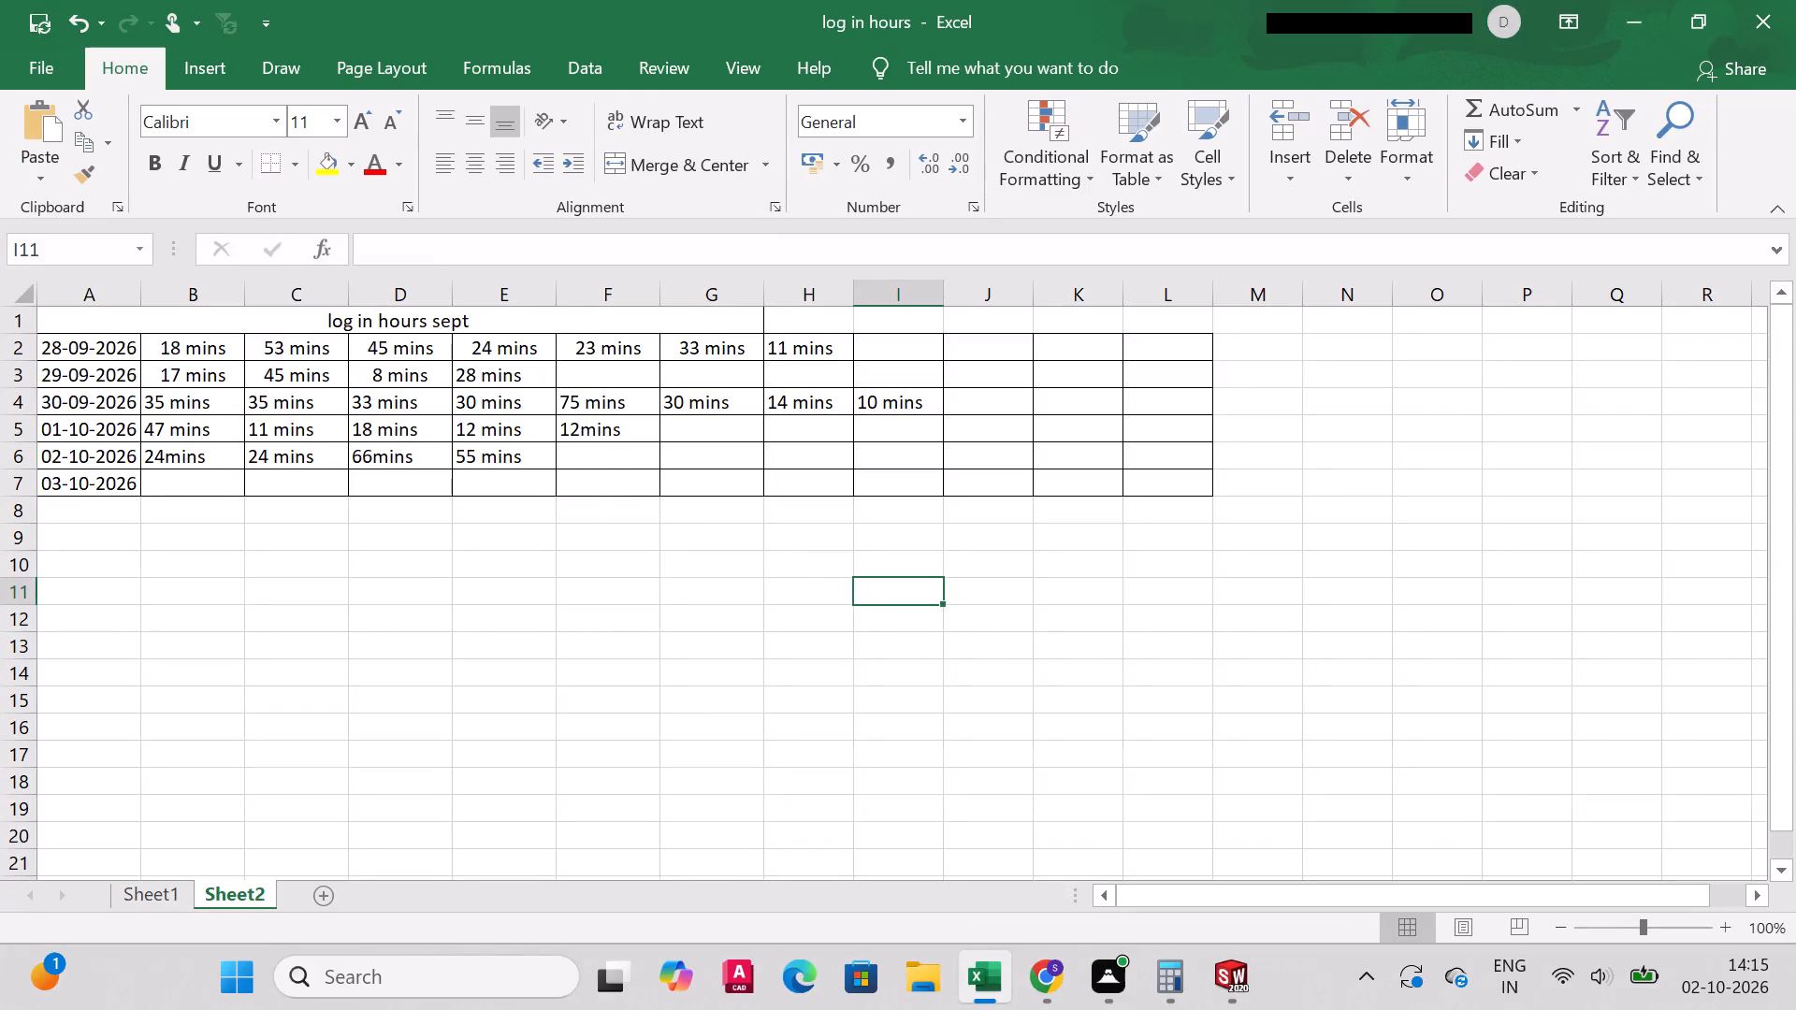
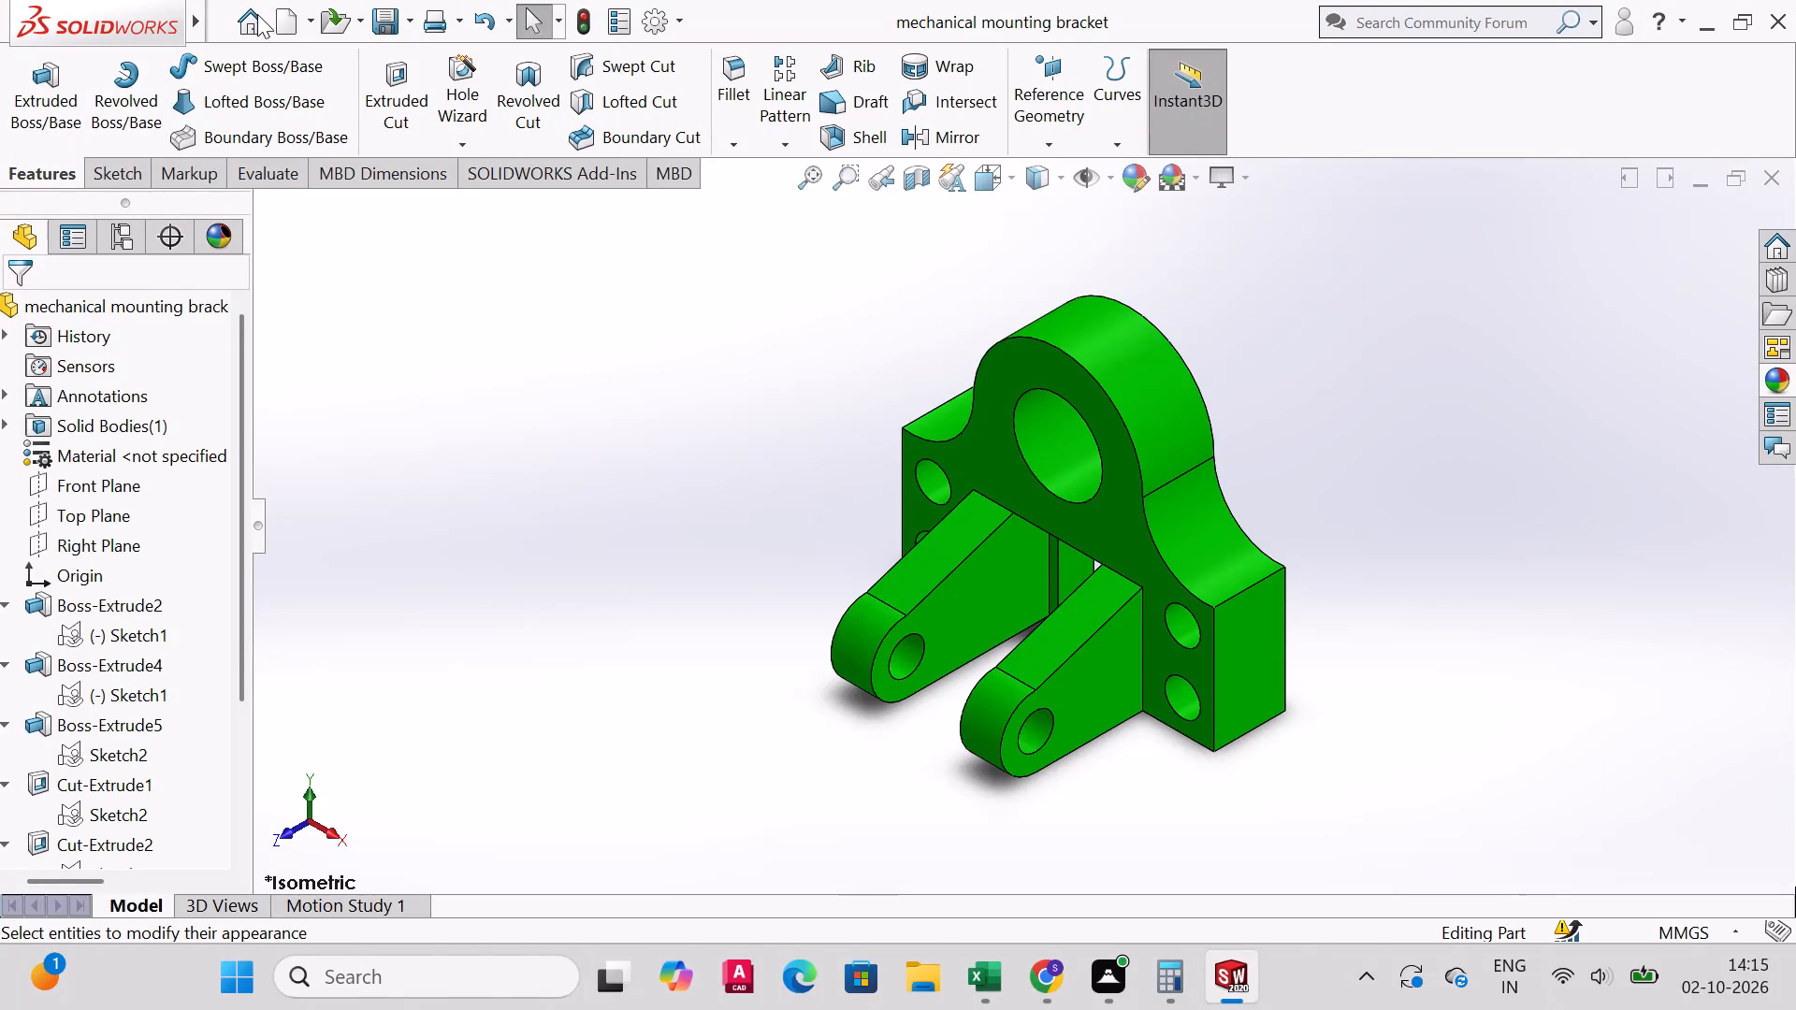
Save the bracket part to the Desktop under the name "mechanical mounting bracket" as a SOLIDWORKS Part file.
left_click(196, 23)
left_click(208, 22)
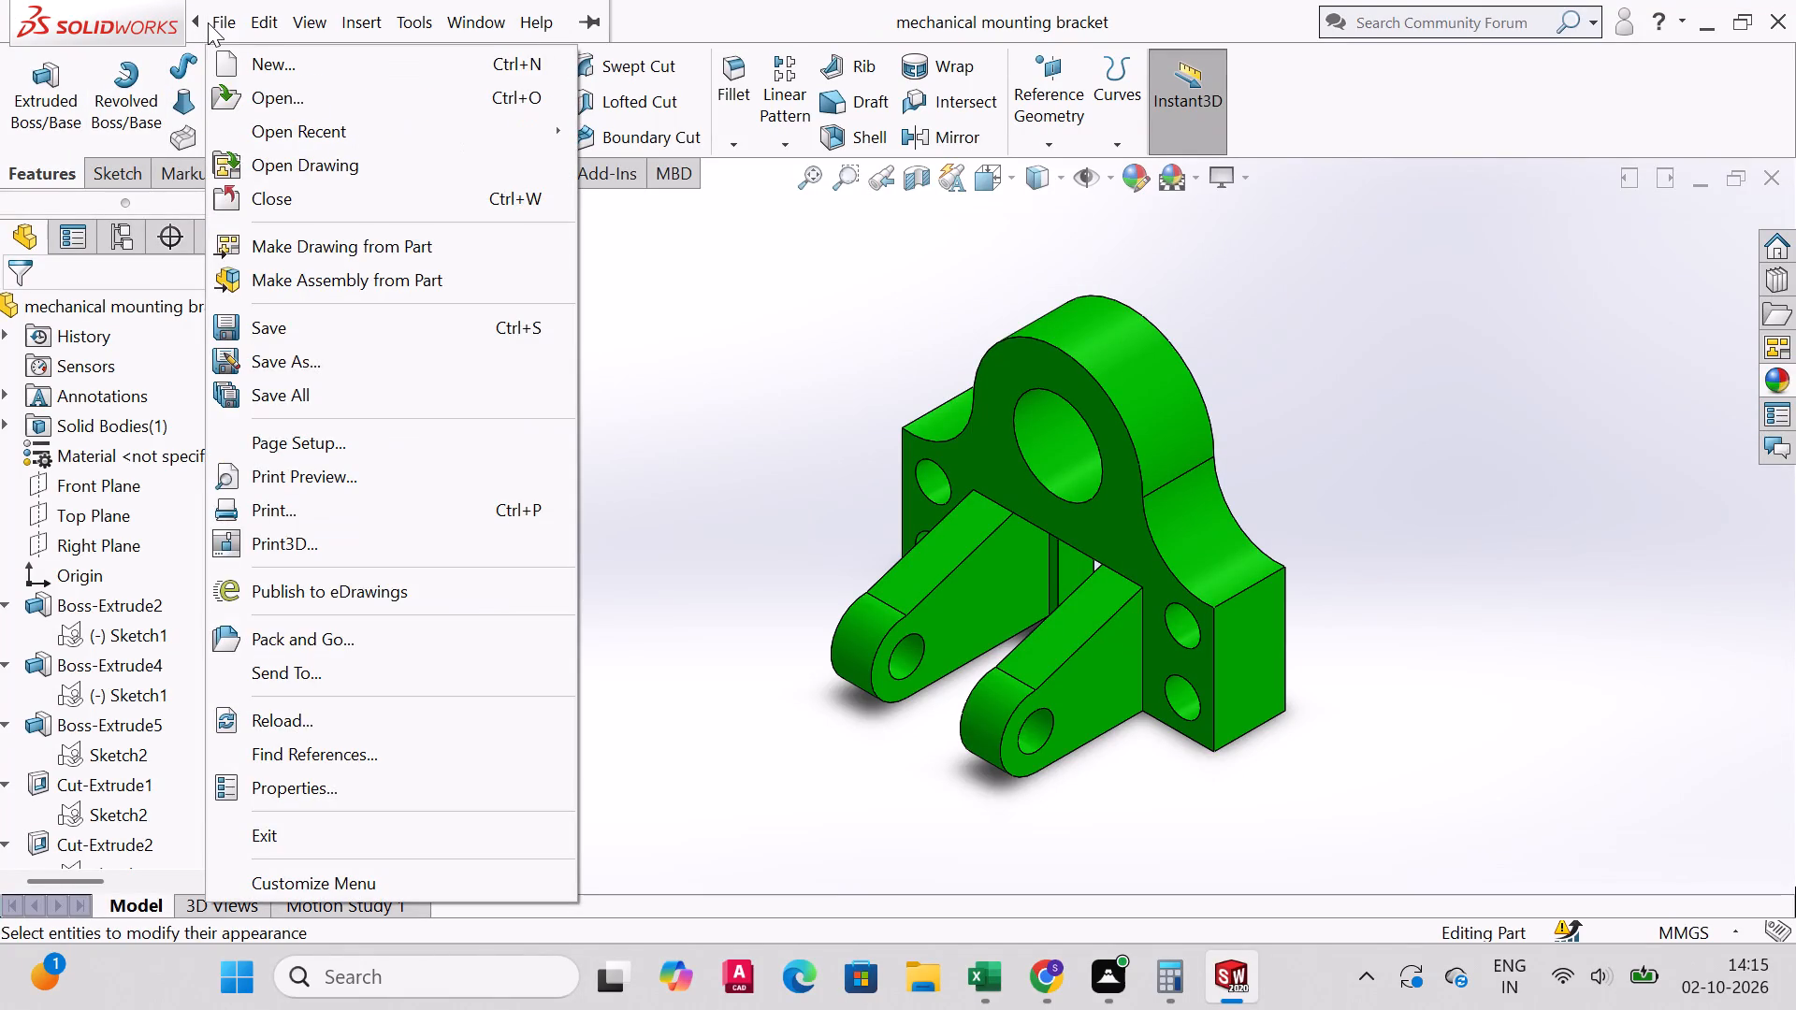
left_click(271, 368)
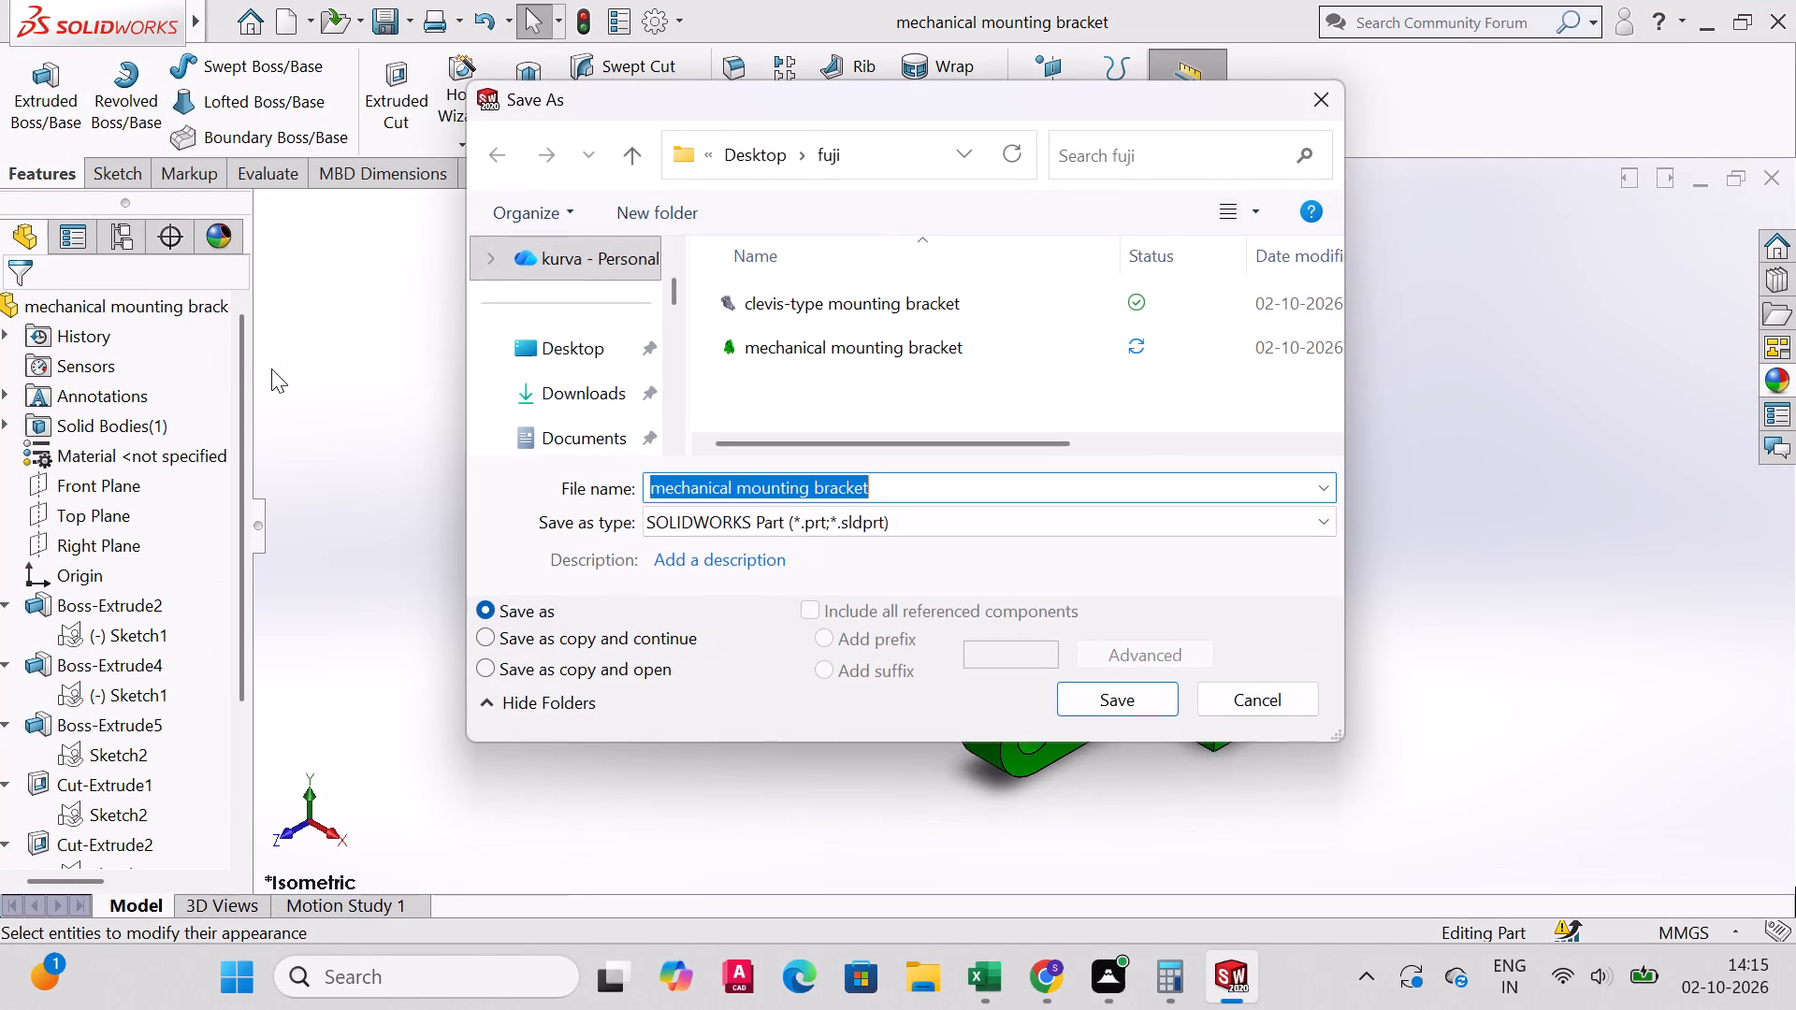
left_click(563, 362)
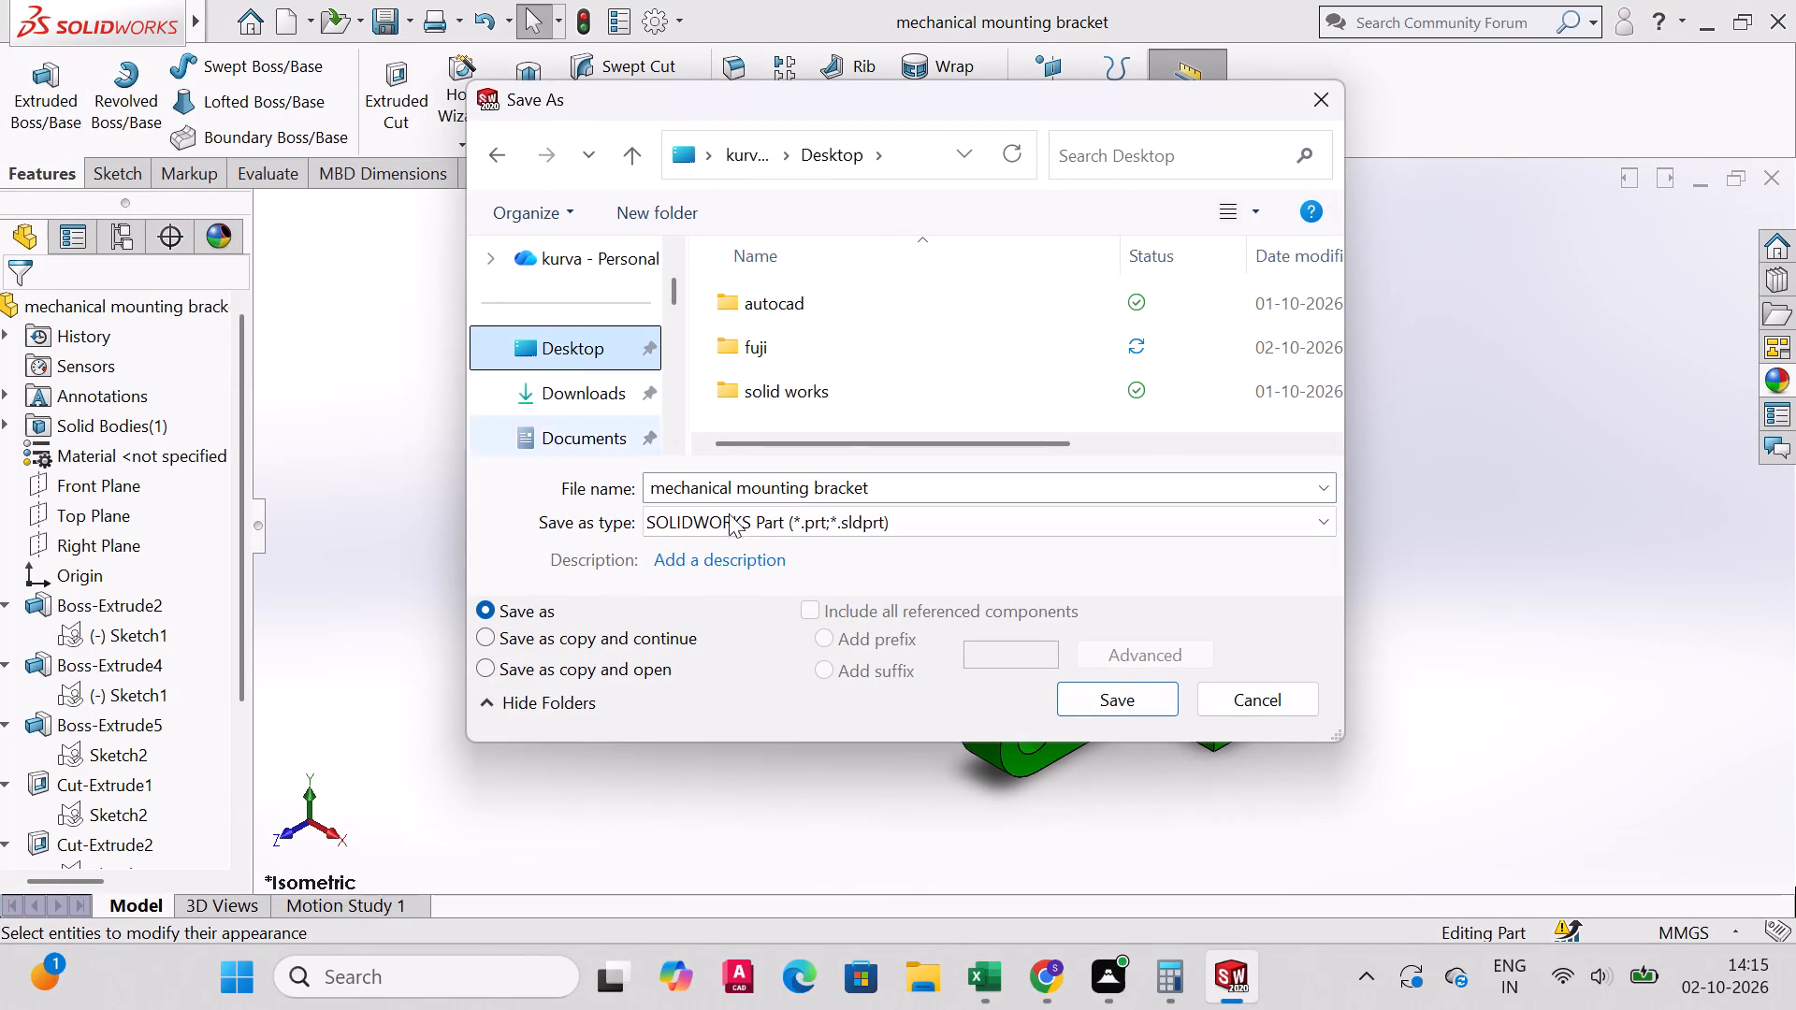
left_click(1118, 698)
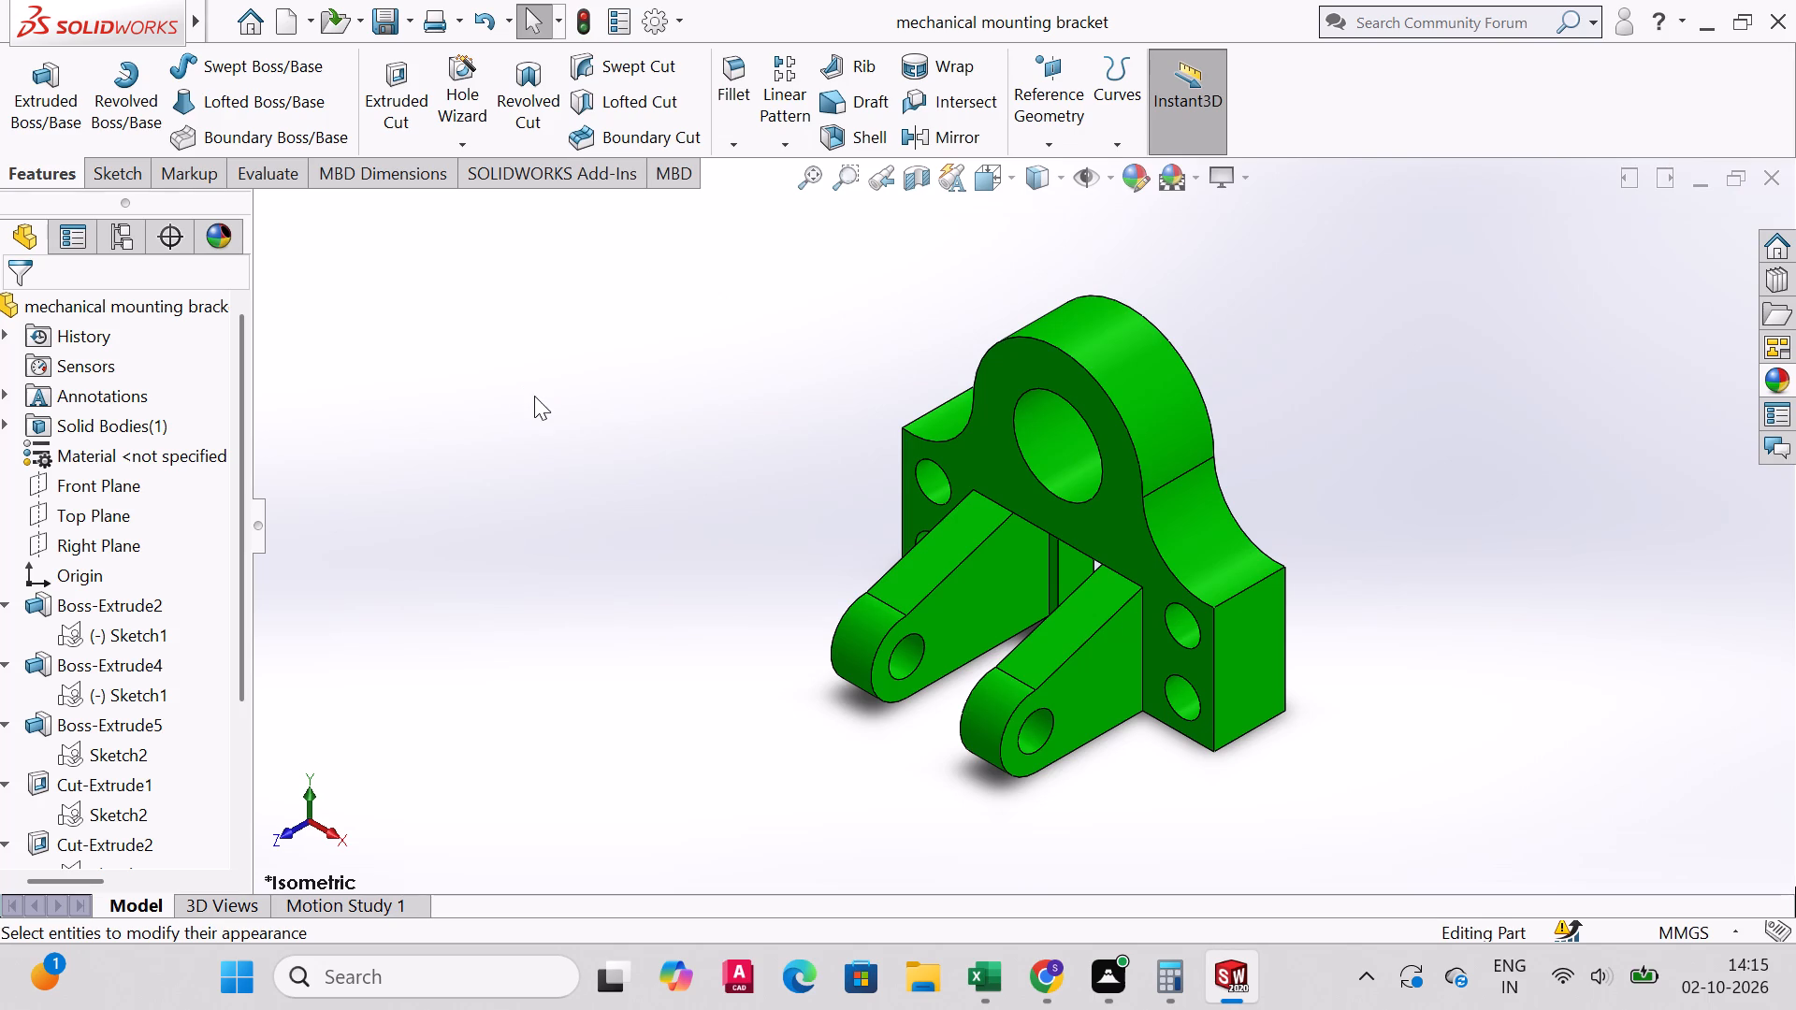